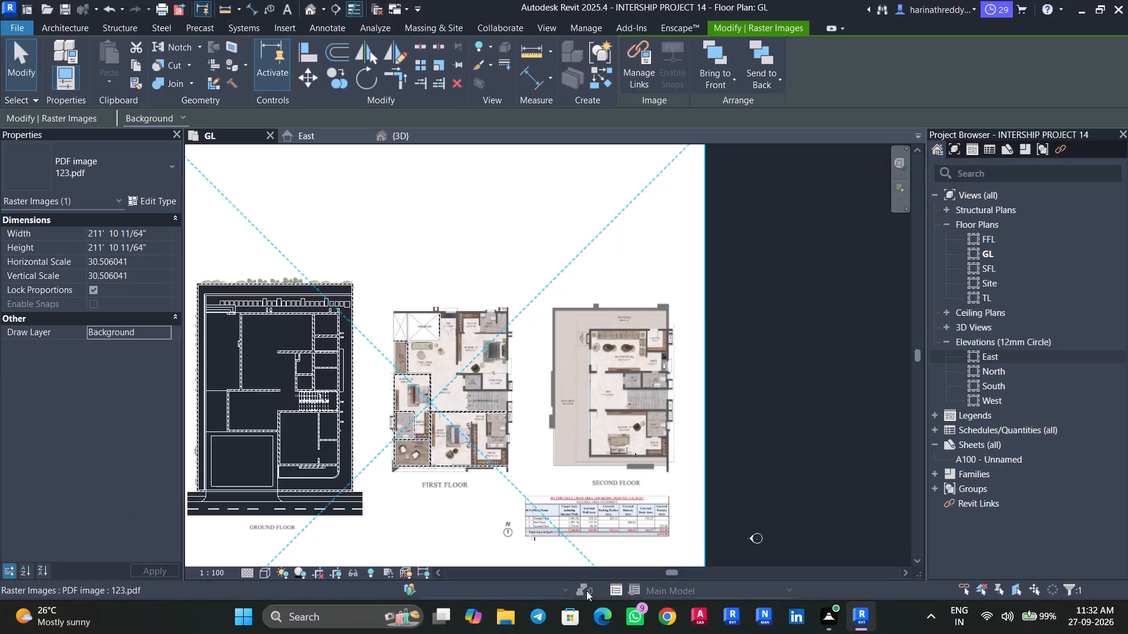
Draw a 9" INNER WALL along the first-floor plan's north outer edge, from the dining void's outer corner to the PL-SH-03 shaft.
scroll(445, 334, up, 7)
middle_drag(417, 370, 452, 435)
scroll(449, 435, up, 4)
scroll(468, 392, down, 1)
scroll(468, 391, up, 5)
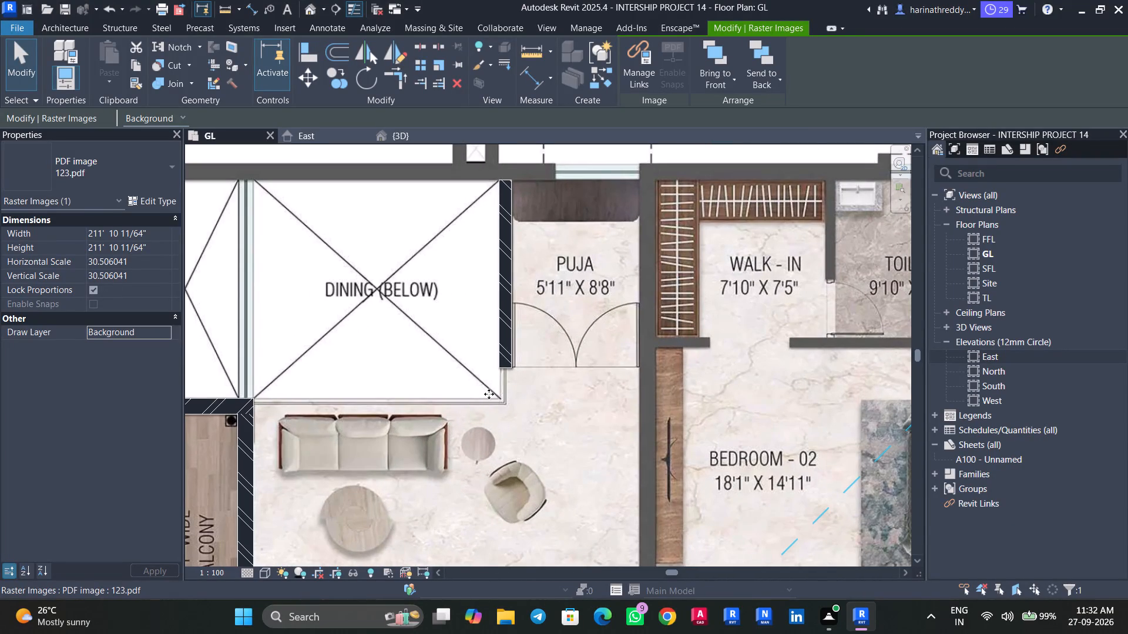
scroll(458, 413, down, 3)
key(Escape)
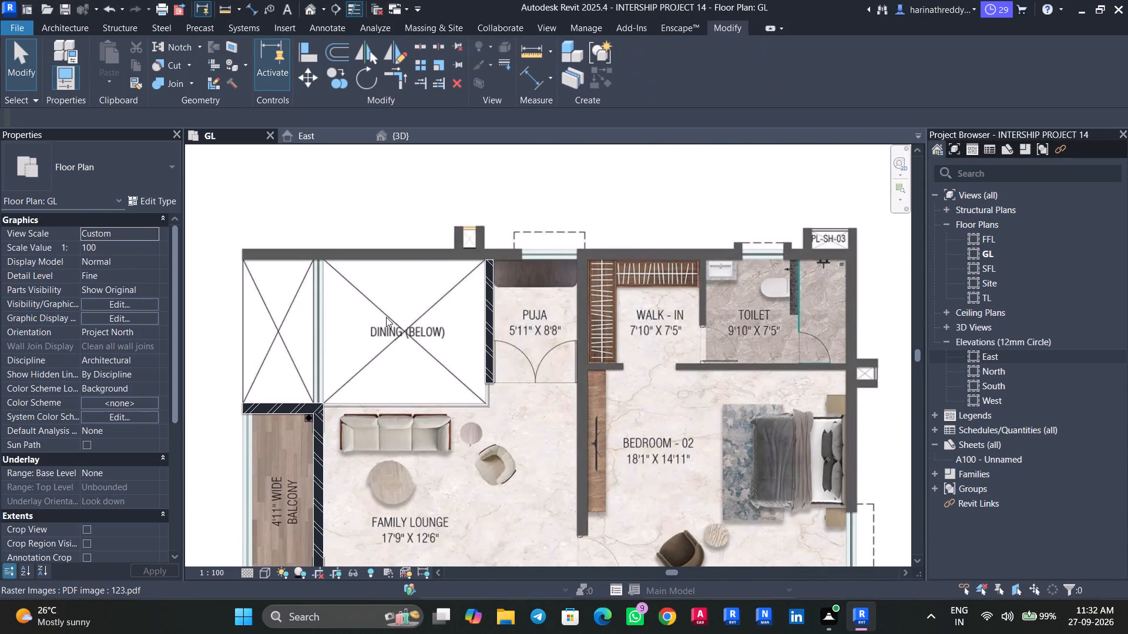
scroll(358, 289, up, 2)
middle_drag(367, 306, 464, 377)
text(WA)
scroll(294, 312, up, 5)
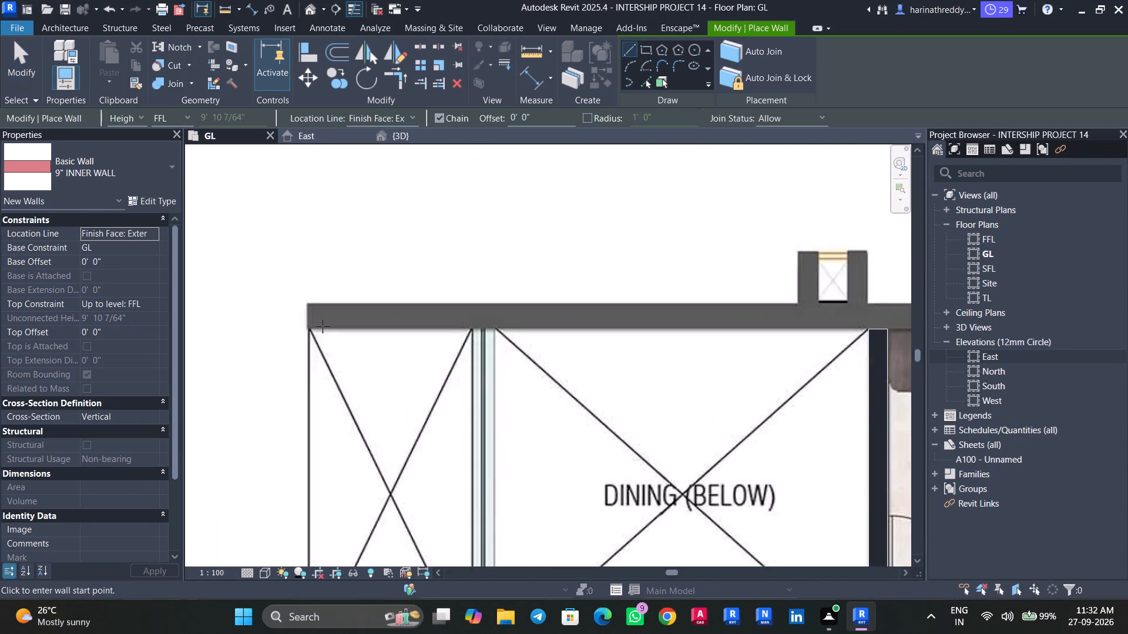
scroll(311, 307, up, 3)
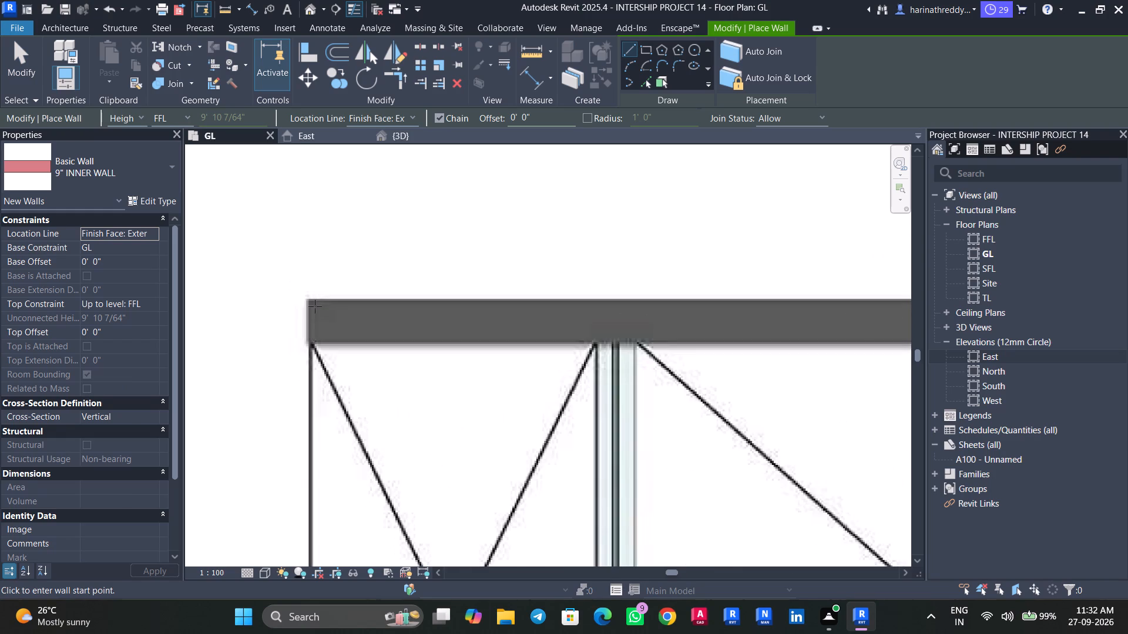
click(307, 300)
middle_drag(446, 303, 137, 296)
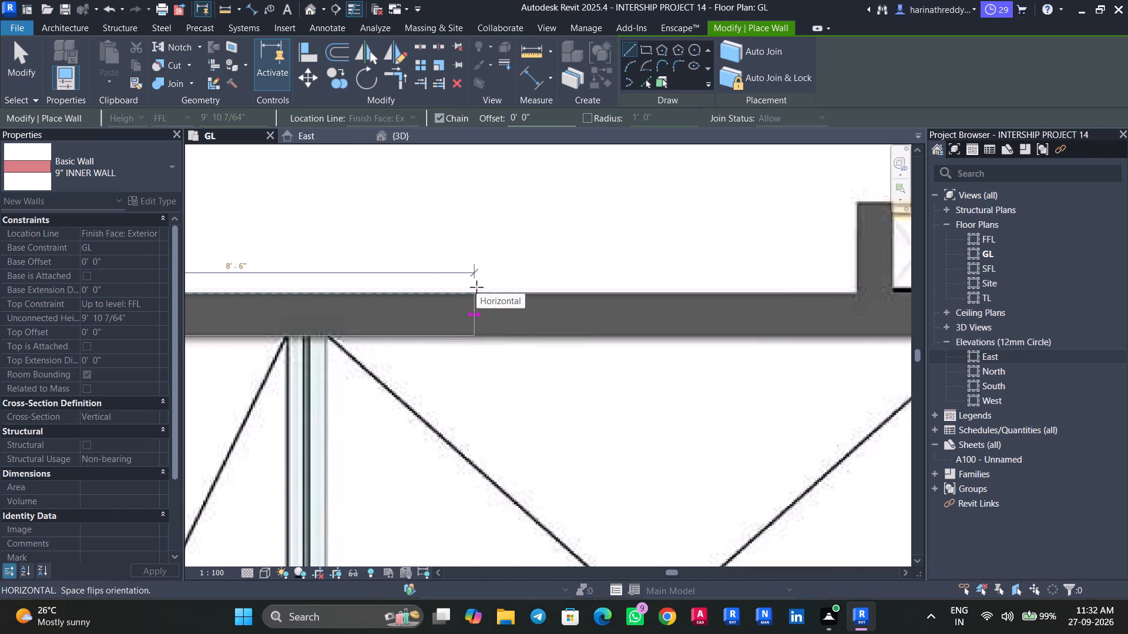
middle_drag(485, 285, 280, 305)
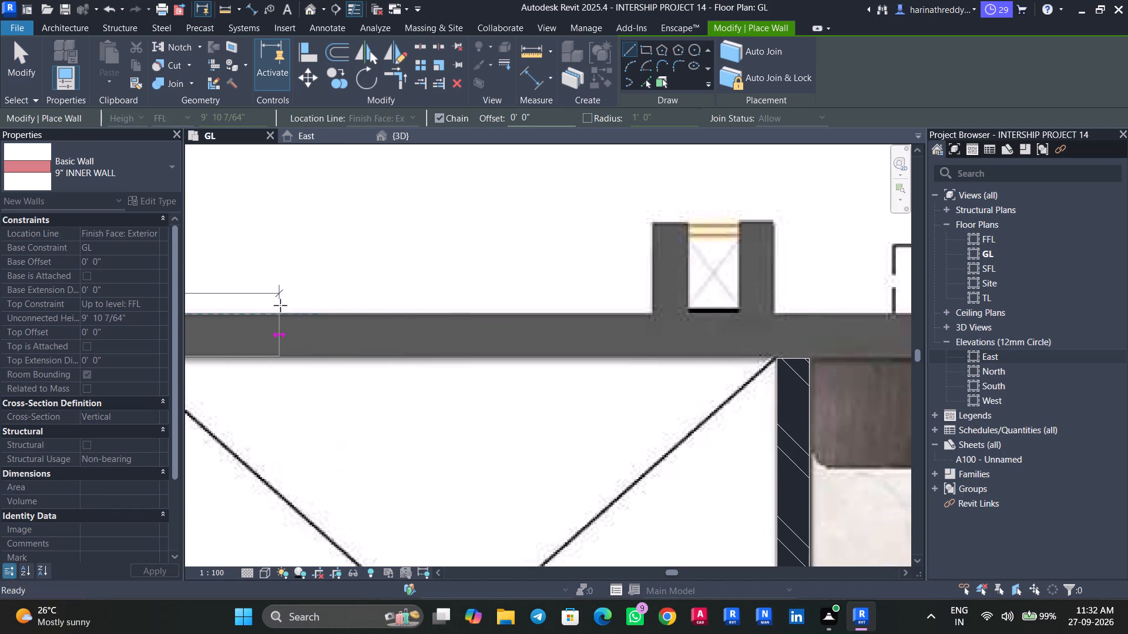
middle_drag(394, 309, 209, 313)
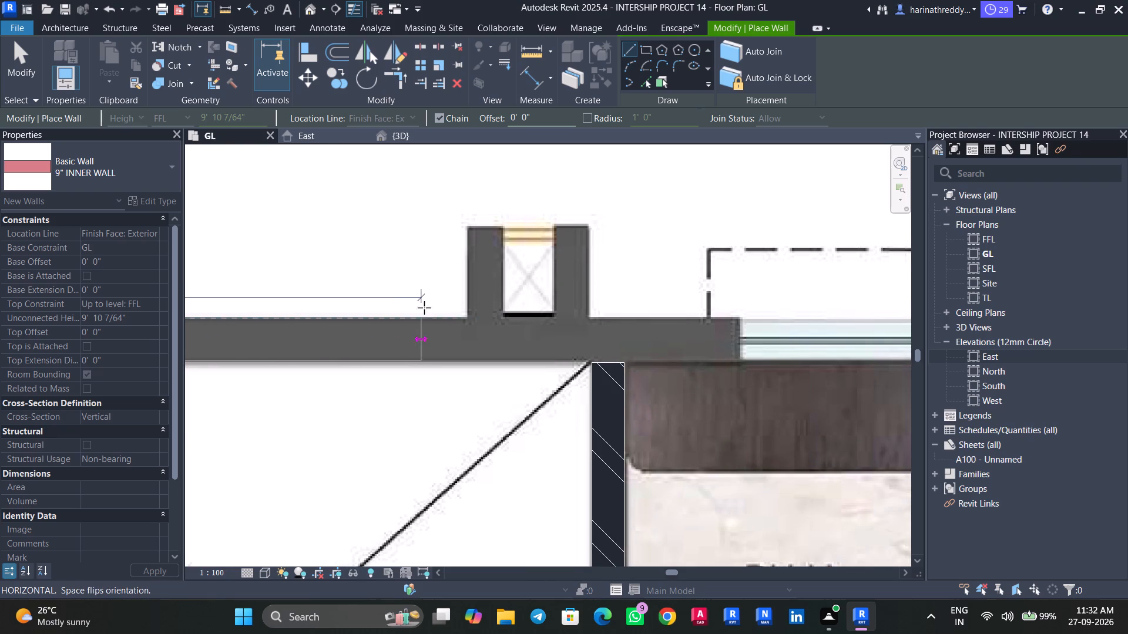
middle_drag(435, 313, 183, 309)
middle_drag(455, 318, 214, 315)
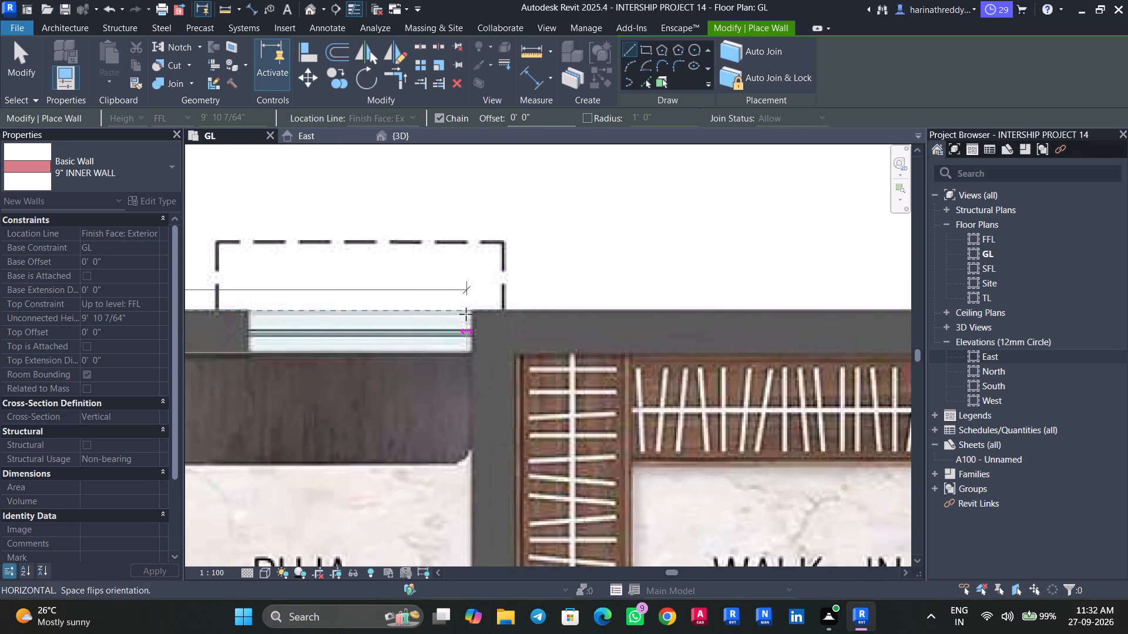
middle_drag(466, 314, 180, 302)
middle_drag(453, 307, 110, 308)
middle_drag(399, 316, 150, 316)
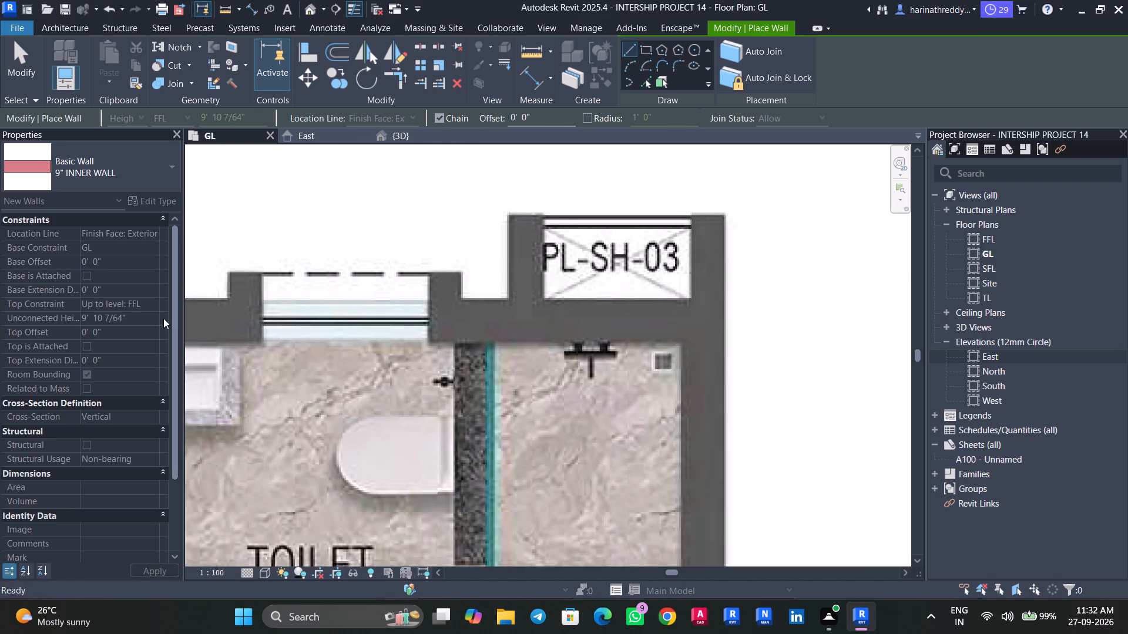
middle_drag(412, 313, 185, 309)
scroll(471, 295, up, 3)
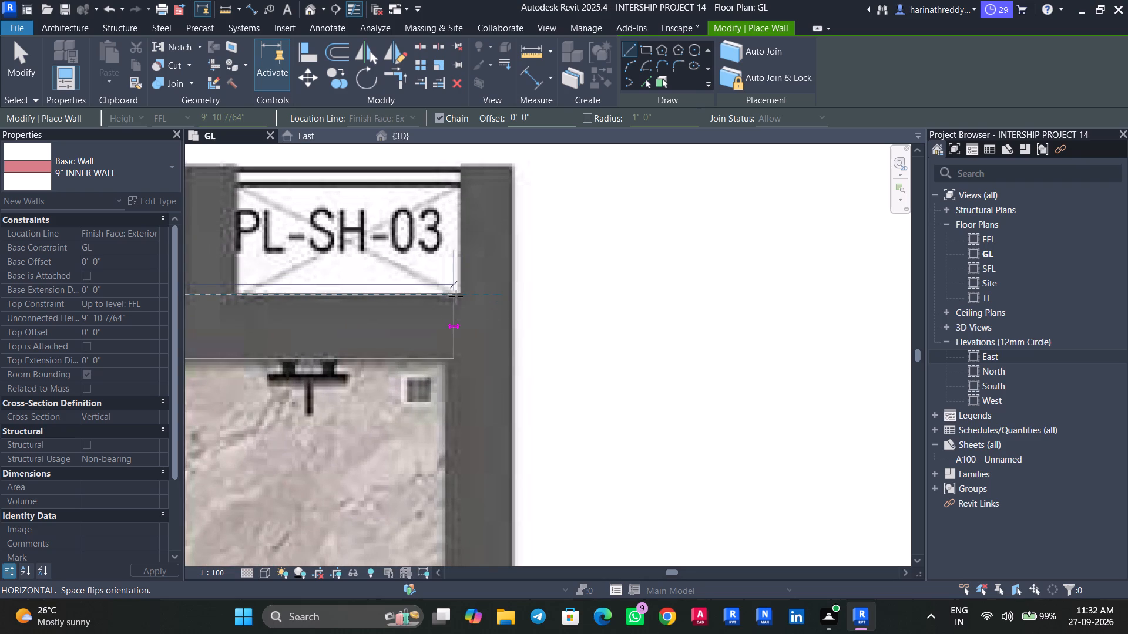
click(456, 296)
key(Escape)
Draw a 9" INNER WALL about 59'-5" long down the plan's east edge, from the PL-SH-03 shaft to the south wall.
click(456, 294)
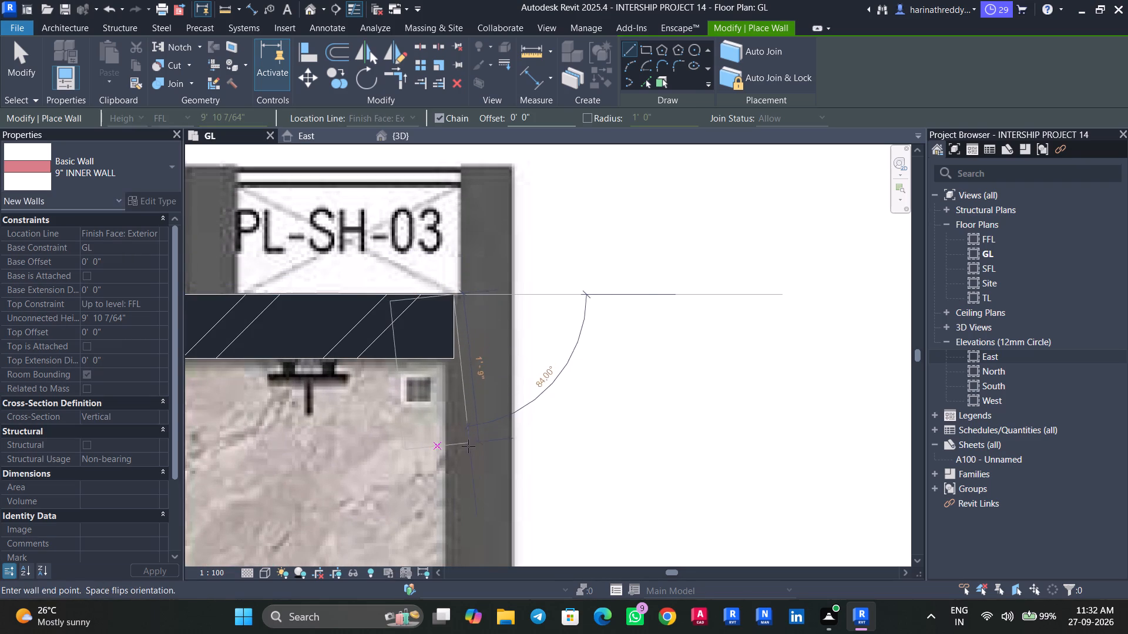
key(space)
middle_drag(458, 467, 445, 242)
scroll(452, 364, down, 3)
scroll(452, 364, up, 1)
scroll(452, 364, down, 6)
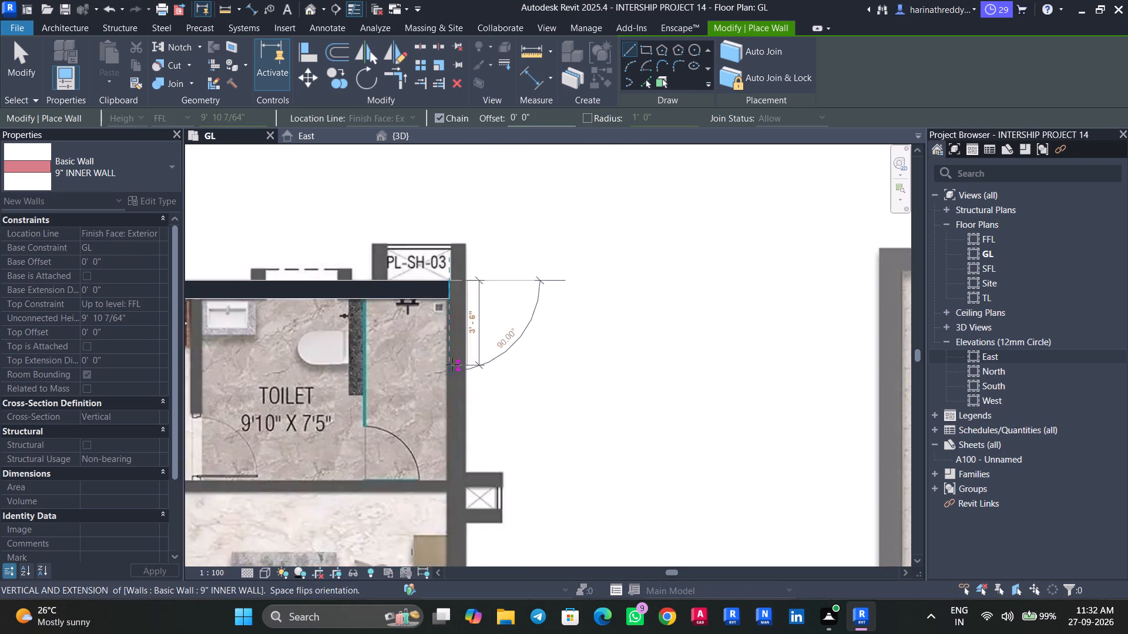
scroll(452, 365, down, 5)
middle_drag(456, 410, 442, 221)
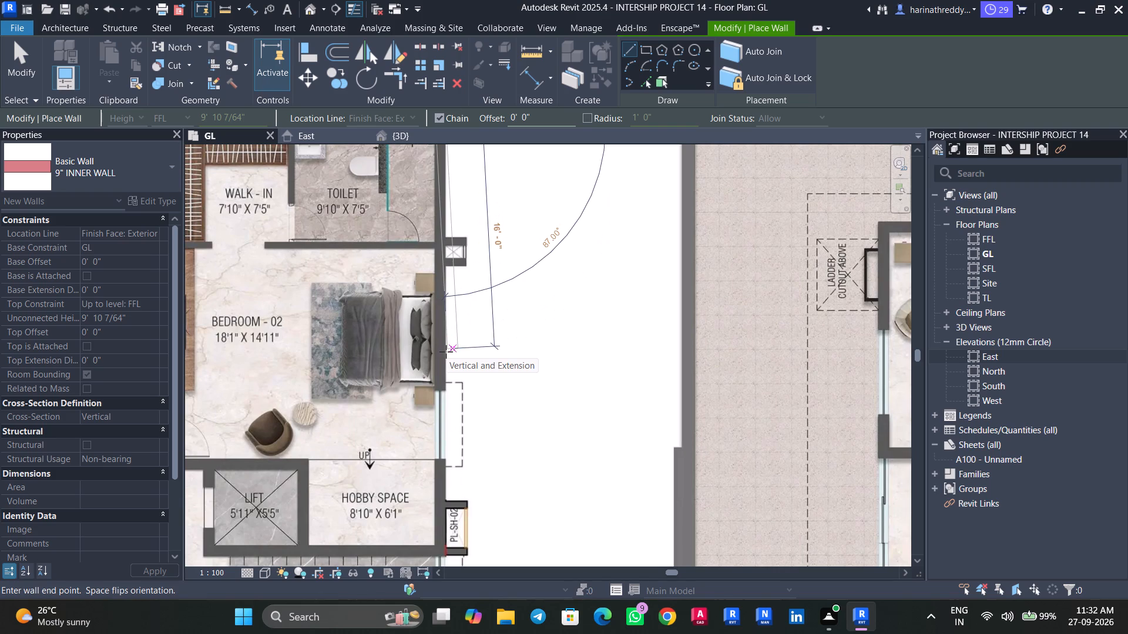
middle_drag(437, 382, 418, 191)
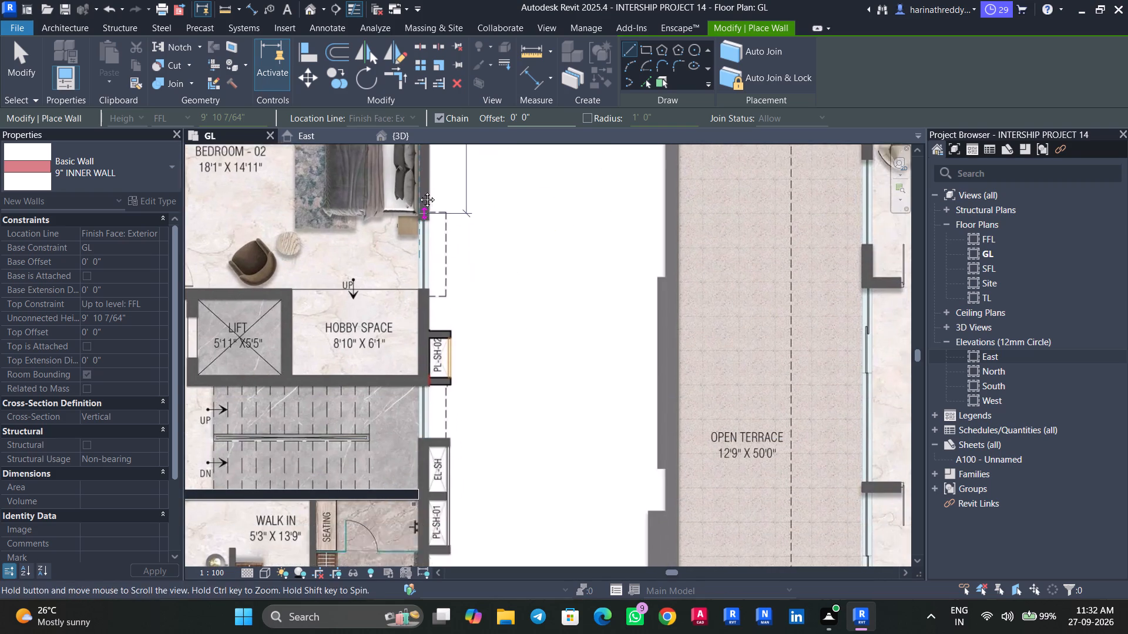
middle_drag(418, 191, 418, 190)
middle_drag(419, 342, 414, 176)
middle_drag(414, 344, 404, 170)
middle_drag(399, 318, 391, 201)
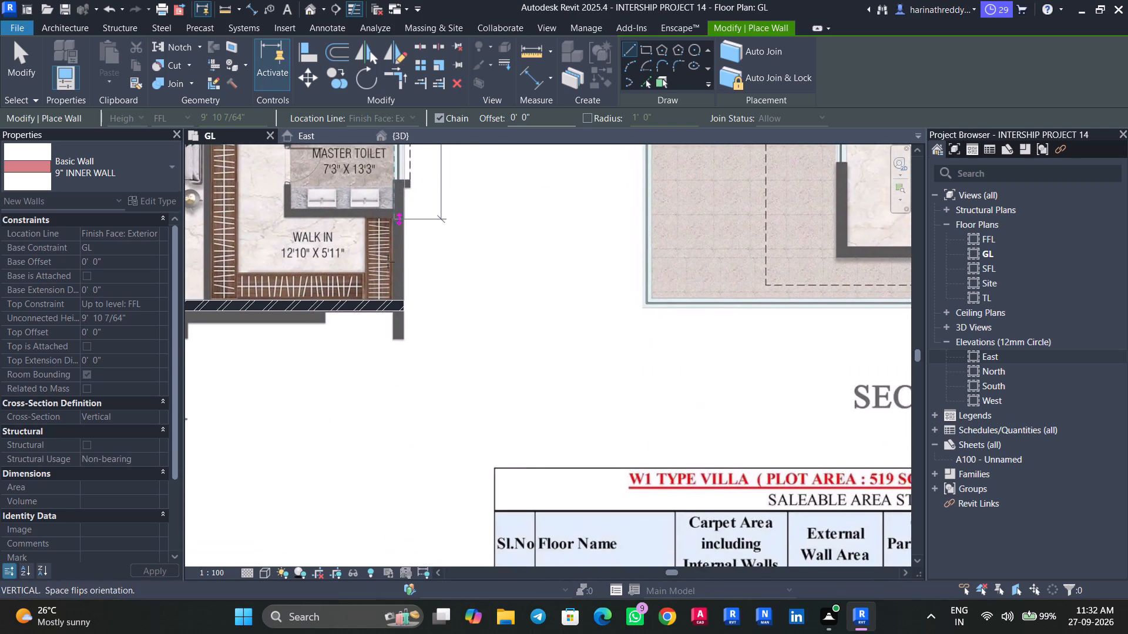
scroll(384, 294, up, 10)
click(417, 321)
key(Escape)
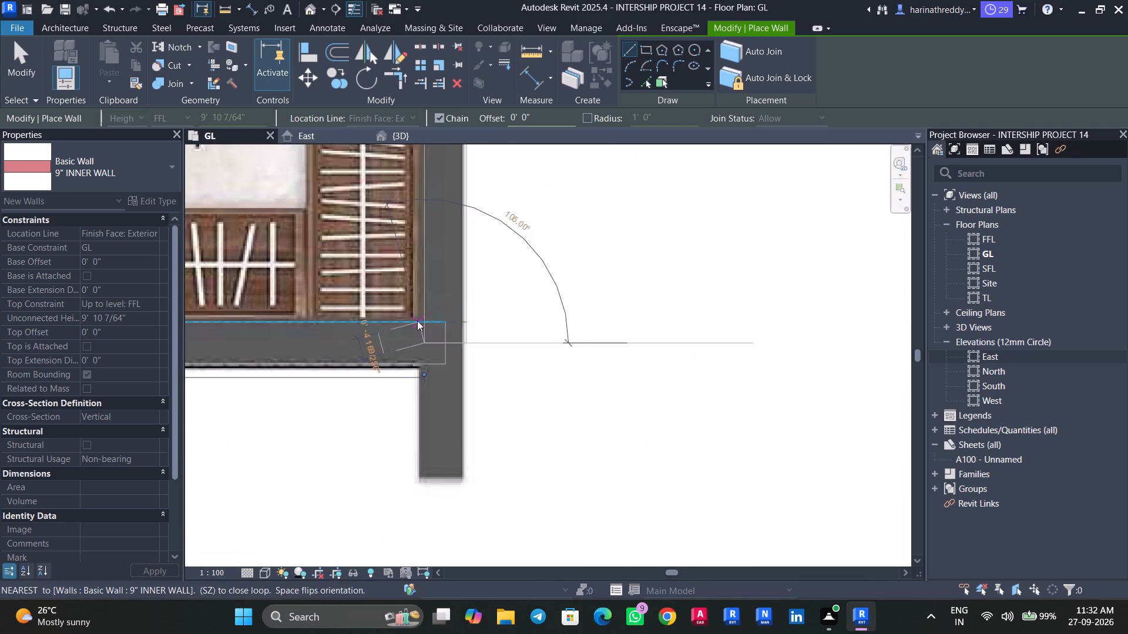
key(Escape)
key(Escape)
Nudge the east exterior wall slightly inward over the PDF underlay.
click(434, 290)
scroll(434, 290, up, 4)
key(Left)
key(Left)
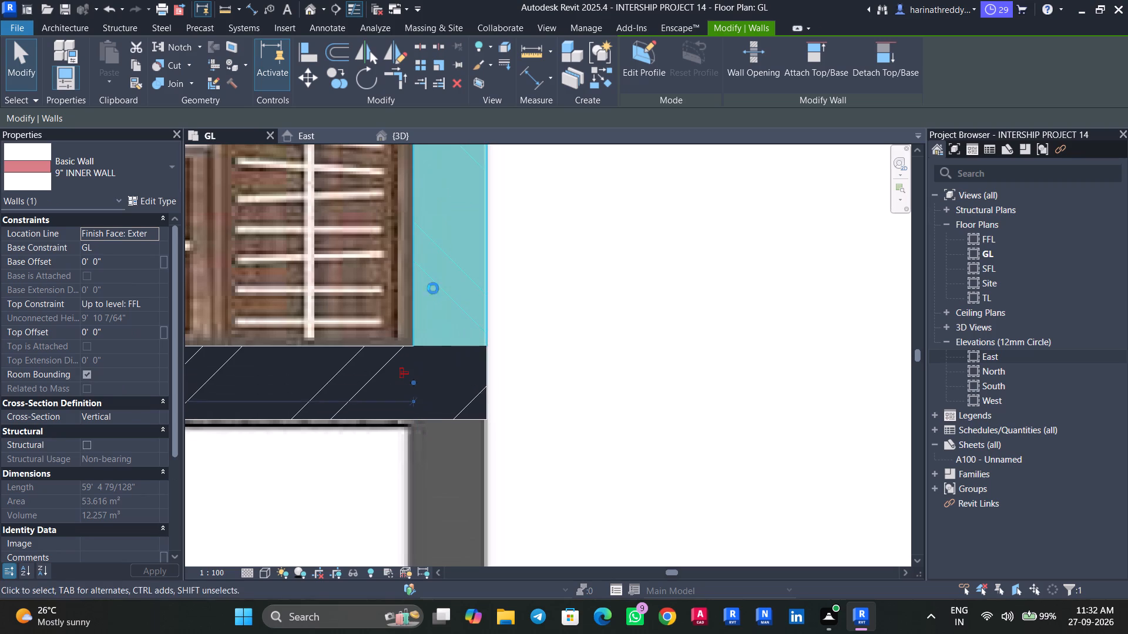
key(Left)
key(Left)
scroll(453, 323, down, 5)
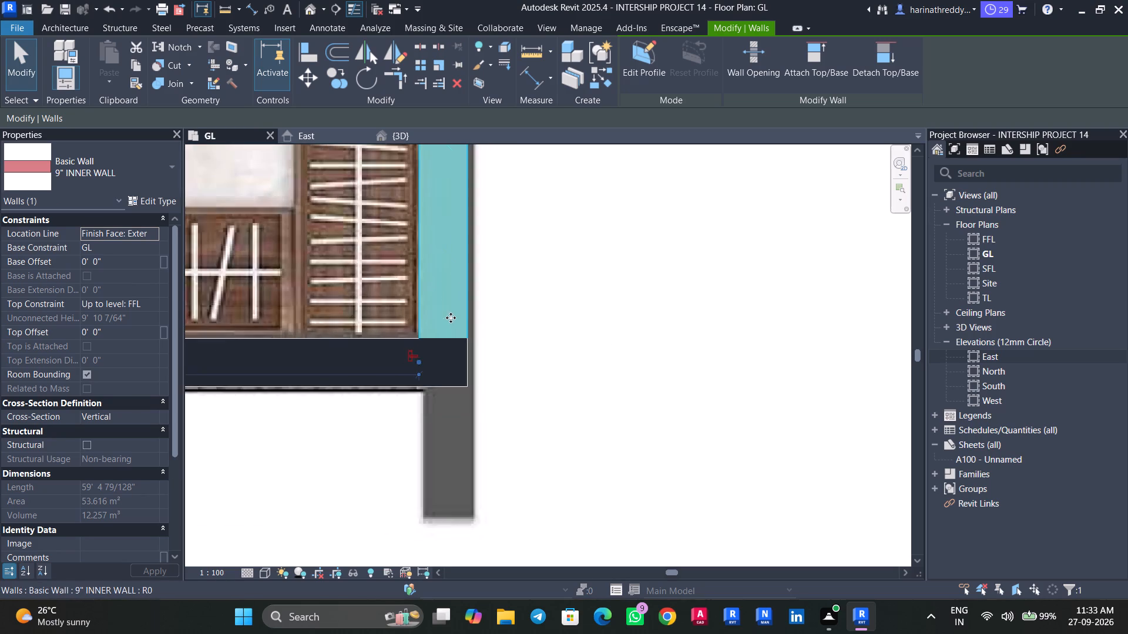
middle_drag(451, 319, 445, 375)
key(Escape)
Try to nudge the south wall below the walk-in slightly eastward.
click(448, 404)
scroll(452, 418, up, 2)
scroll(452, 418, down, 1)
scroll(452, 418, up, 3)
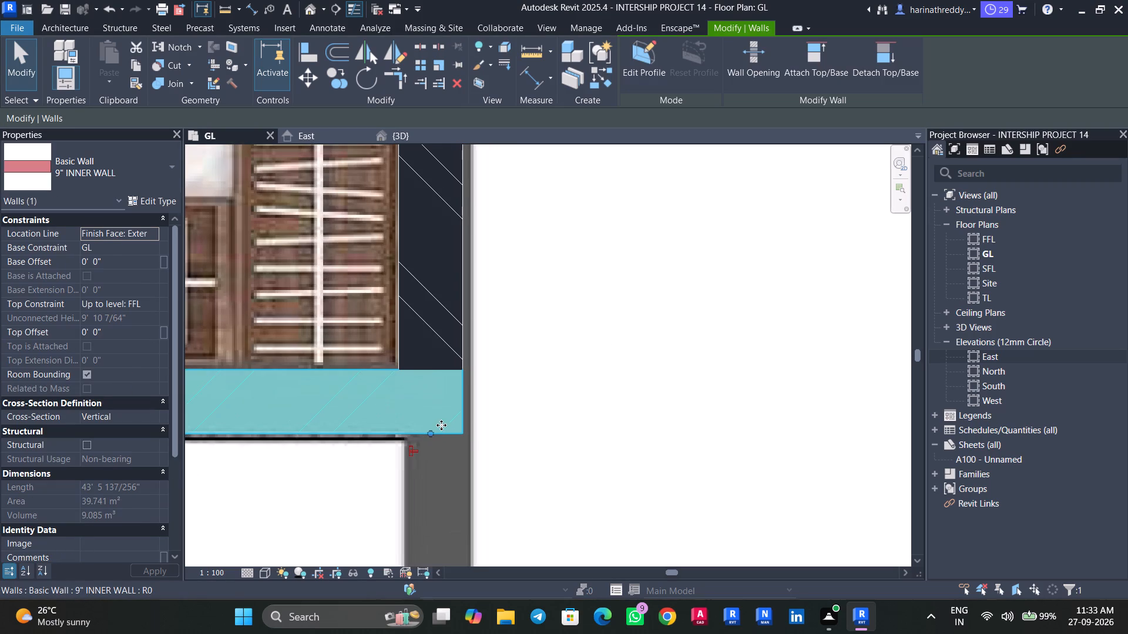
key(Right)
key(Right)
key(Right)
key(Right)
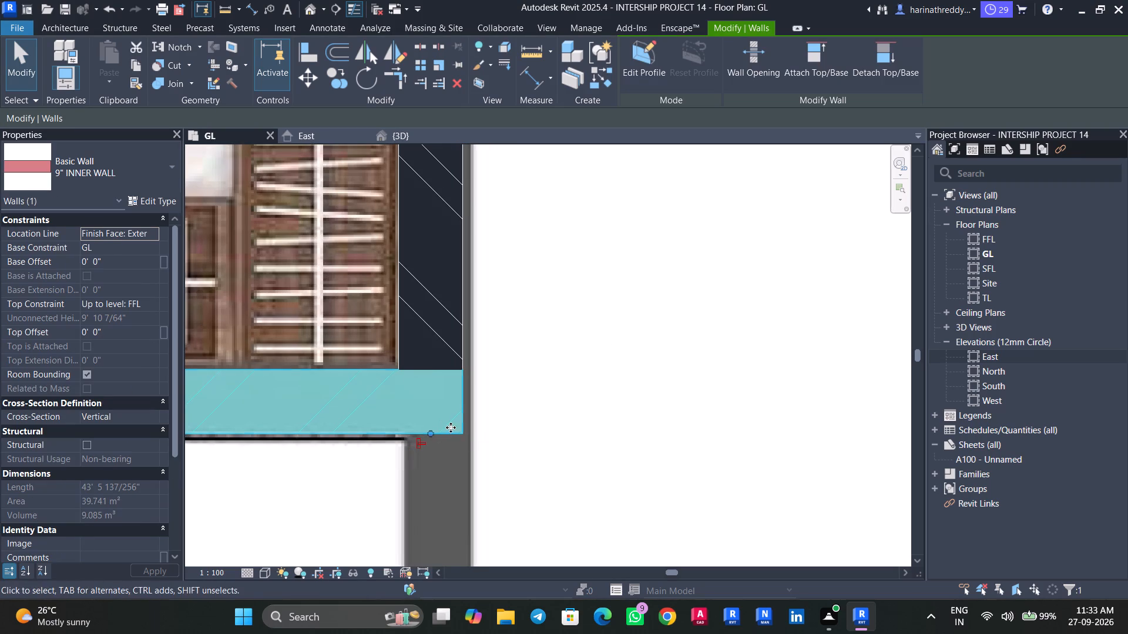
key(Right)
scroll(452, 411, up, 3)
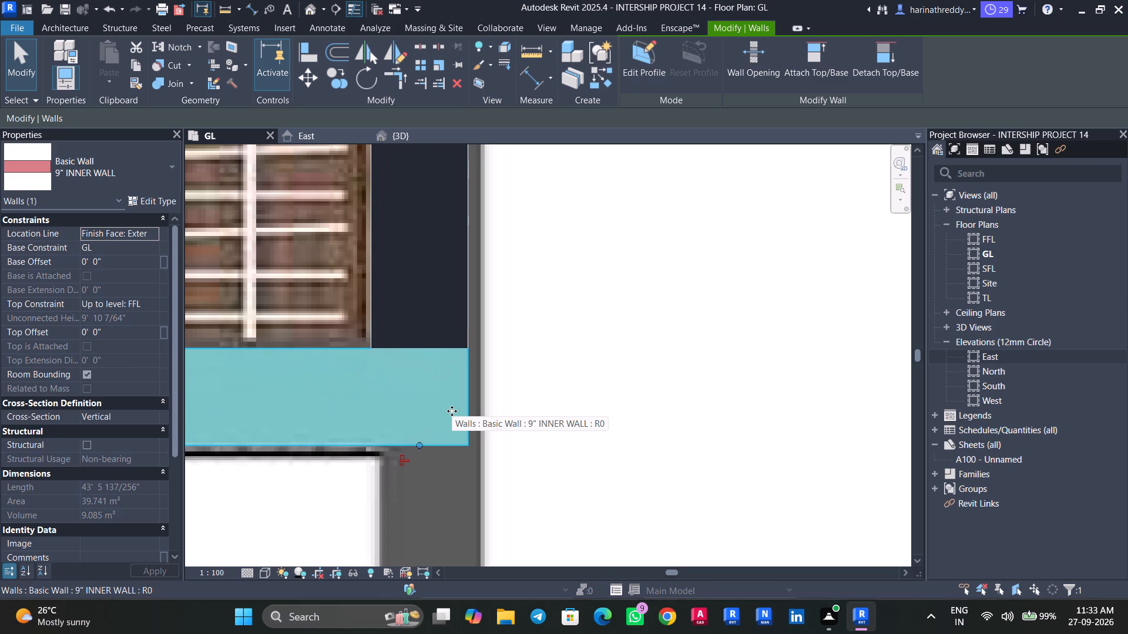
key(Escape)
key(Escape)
Nudge the south wall below the walk-in slightly down and stretch its east end to the underlay's outer wall edge.
click(422, 414)
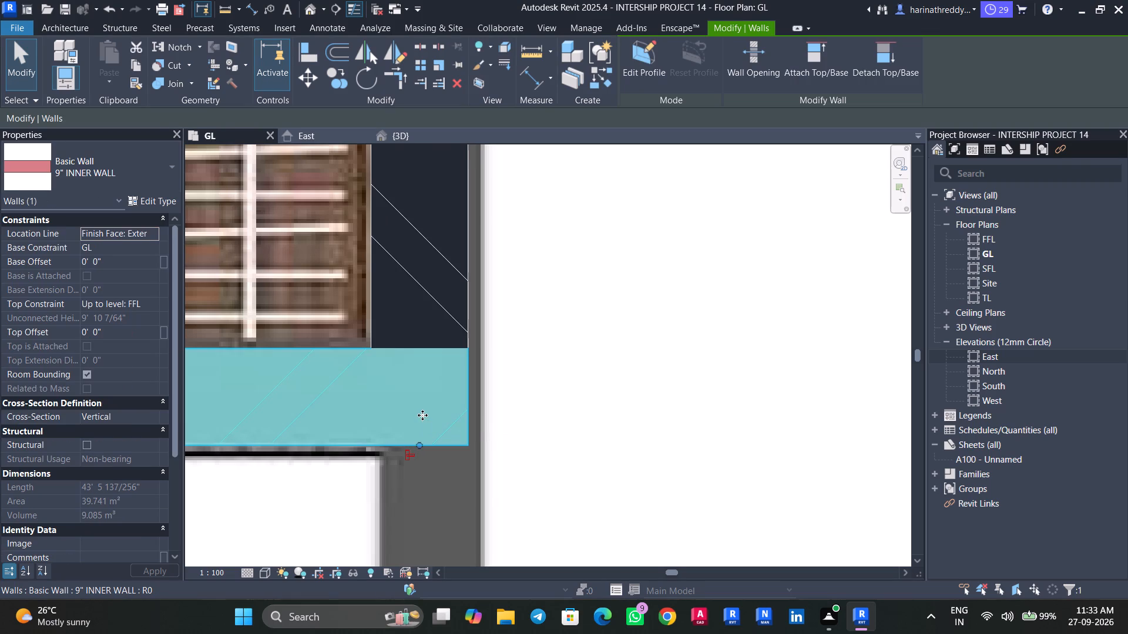
key(Down)
key(Right)
key(Right)
key(Right)
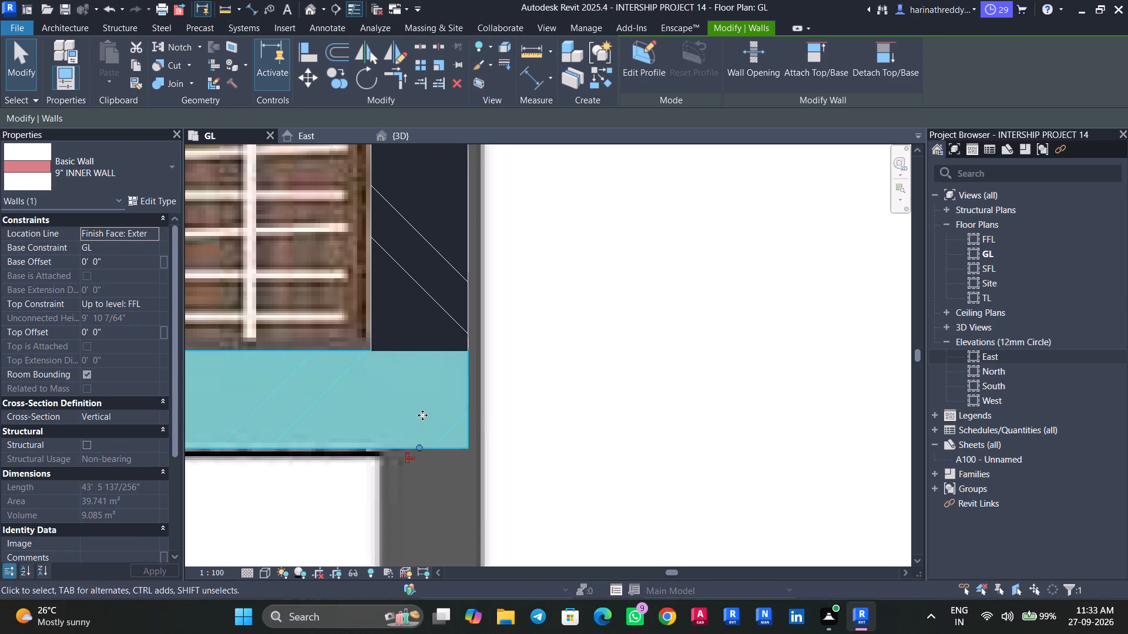
drag(417, 448, 469, 453)
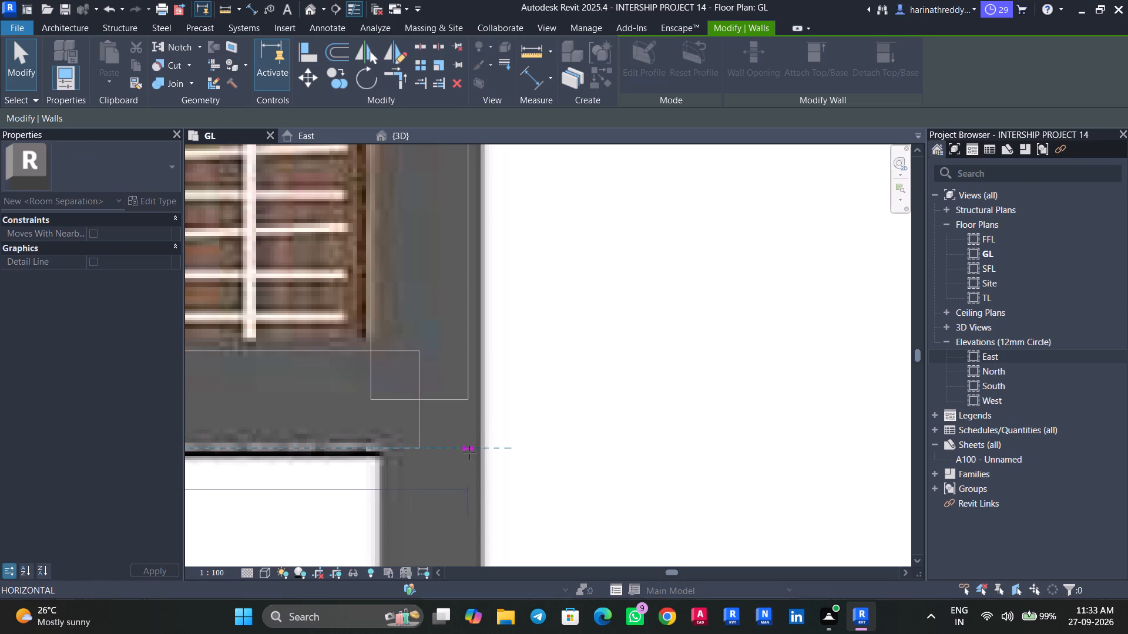
drag(469, 453, 481, 453)
key(Escape)
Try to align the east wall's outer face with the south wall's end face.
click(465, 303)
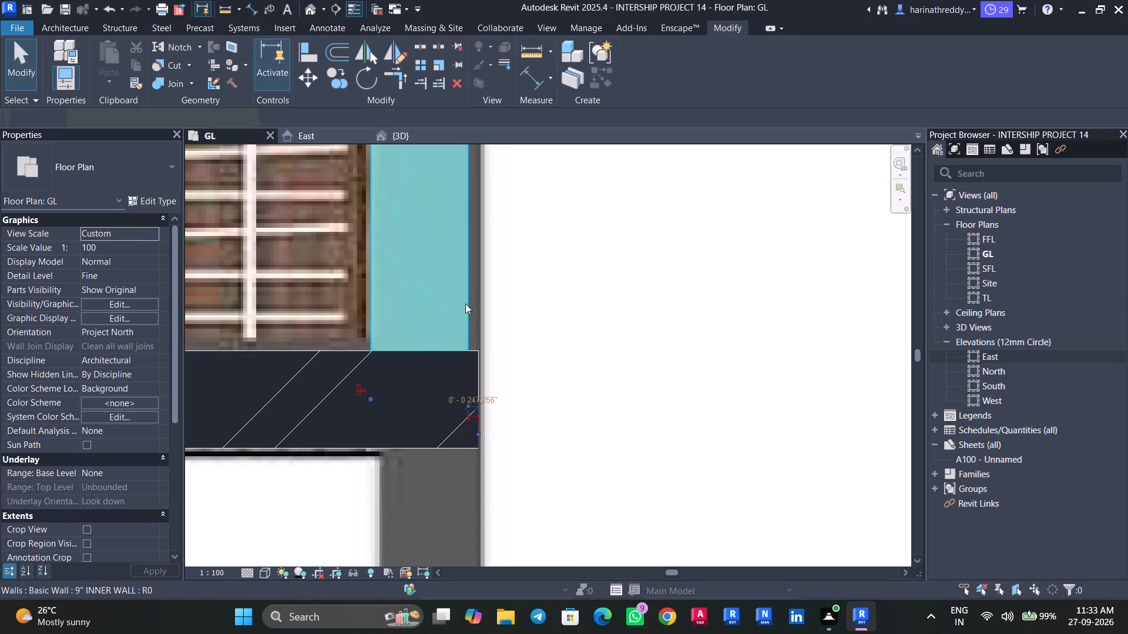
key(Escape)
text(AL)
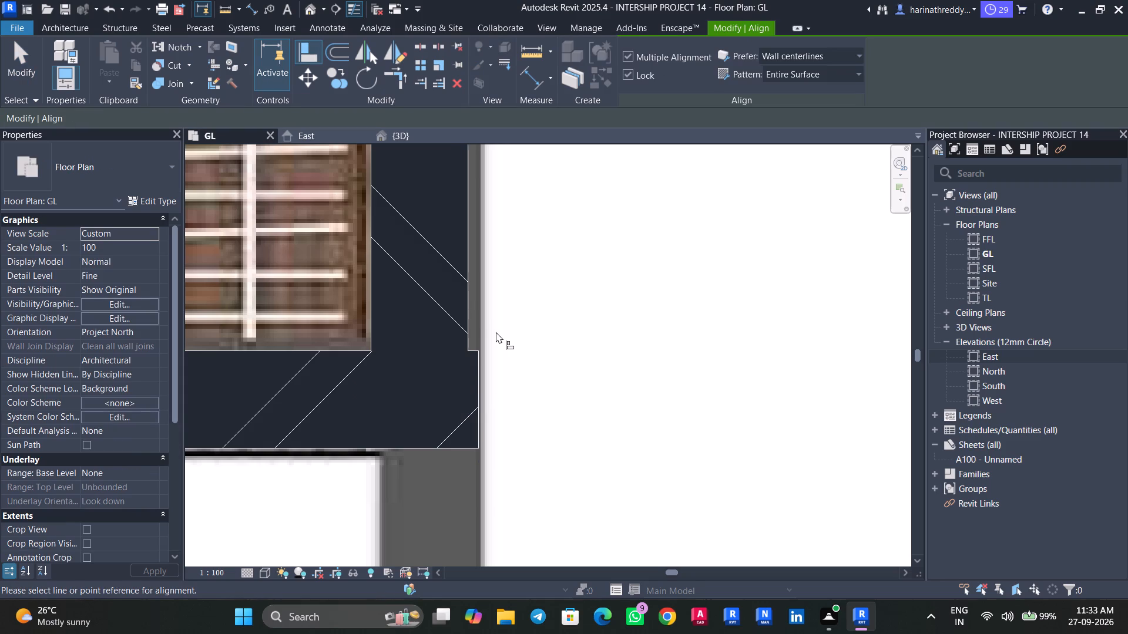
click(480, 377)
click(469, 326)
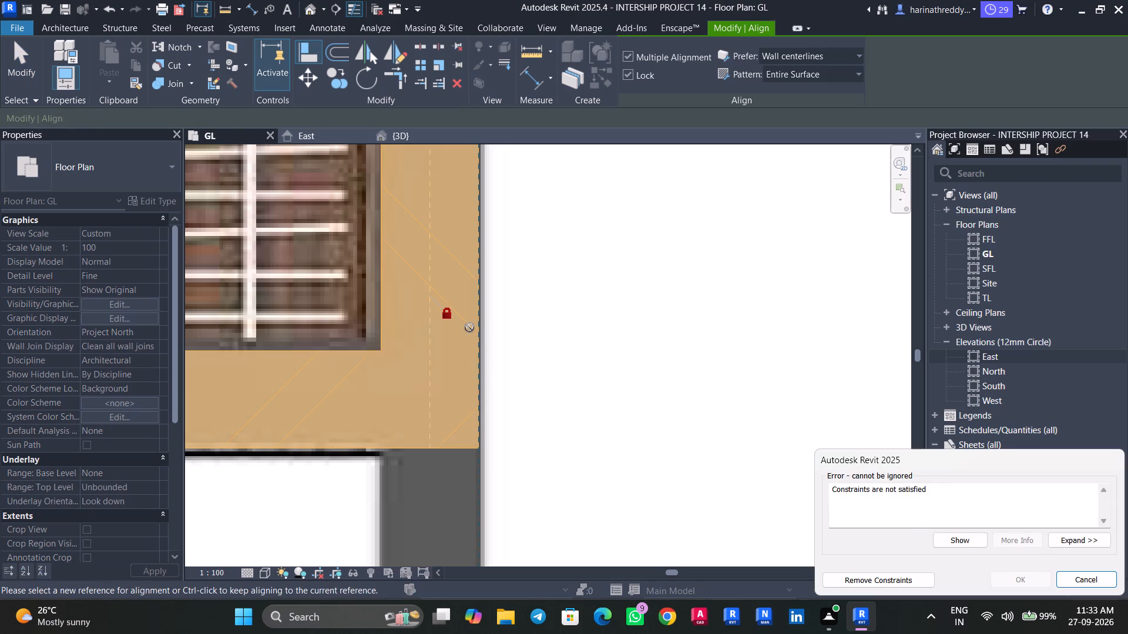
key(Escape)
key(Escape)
Nudge the east exterior wall outward to line up with the south wall's end and the underlay edge.
scroll(526, 365, down, 2)
scroll(526, 365, up, 1)
scroll(526, 365, down, 9)
click(513, 363)
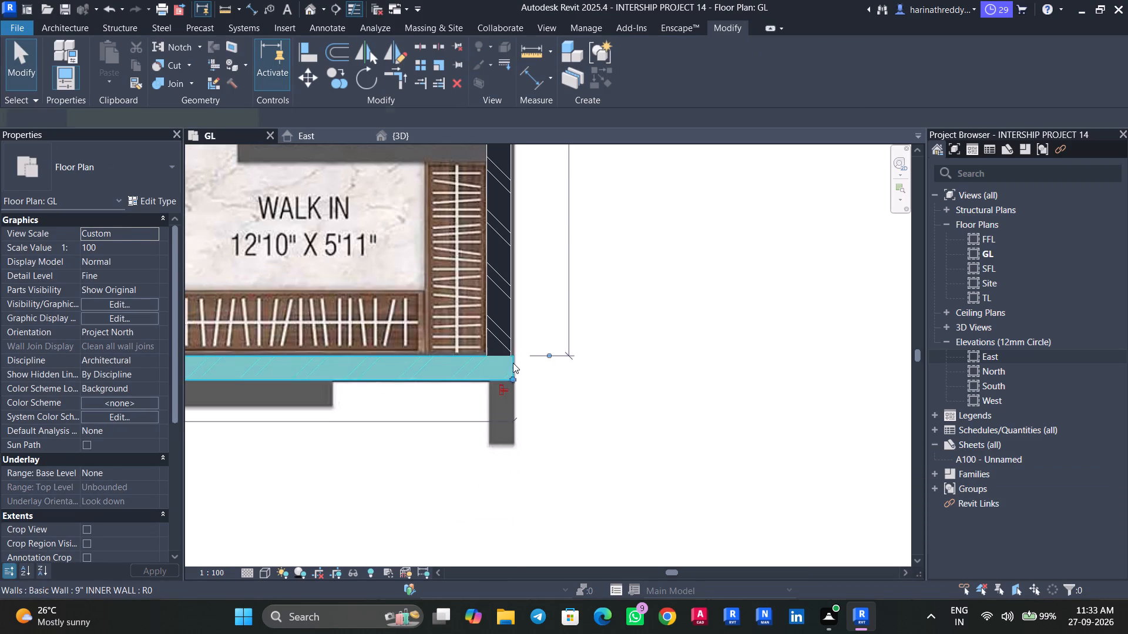
key(Escape)
click(502, 335)
key(Right)
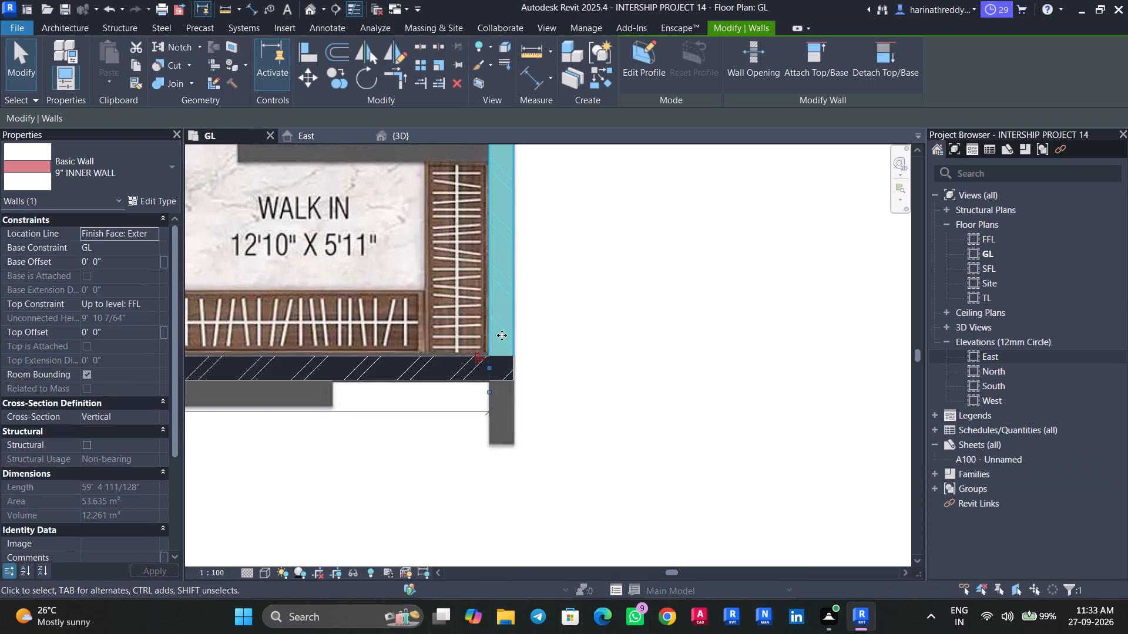
scroll(502, 335, up, 14)
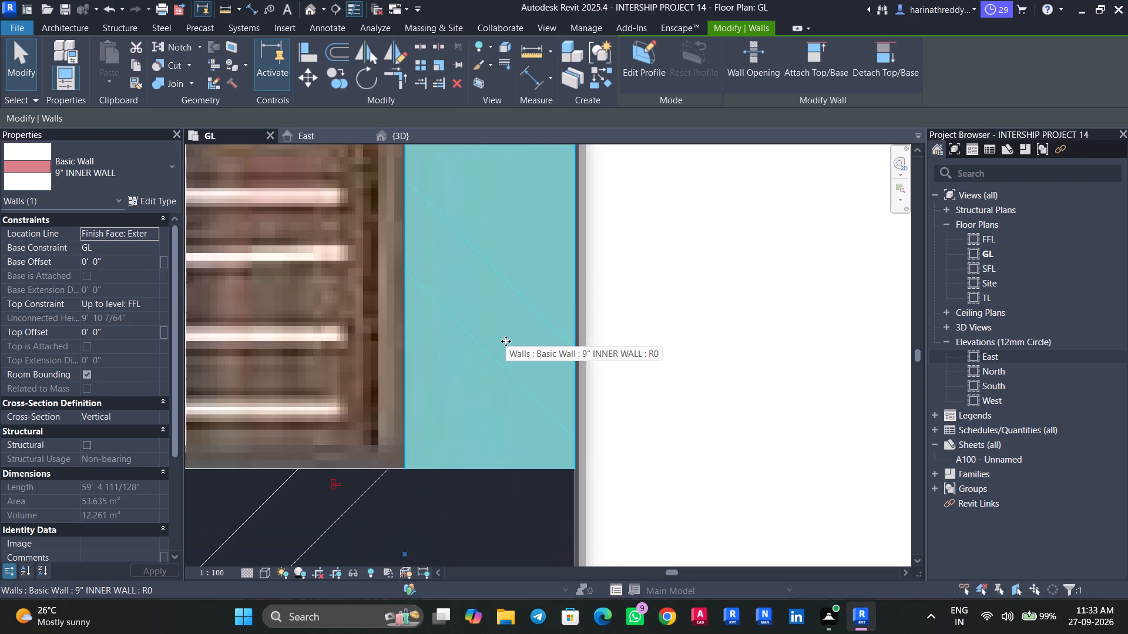
key(Left)
scroll(506, 345, down, 4)
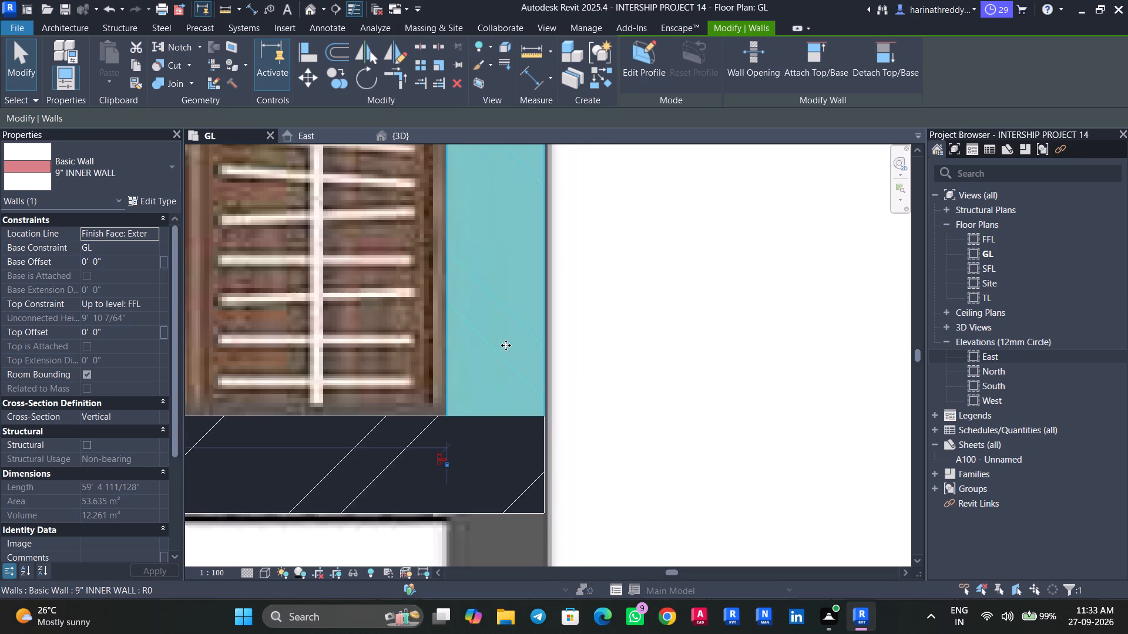
scroll(506, 345, down, 11)
key(Escape)
Extend the east wall's lower end past the south wall to the tip of the underlay's wall projection, making it 61'-9" long.
scroll(561, 312, down, 4)
click(531, 319)
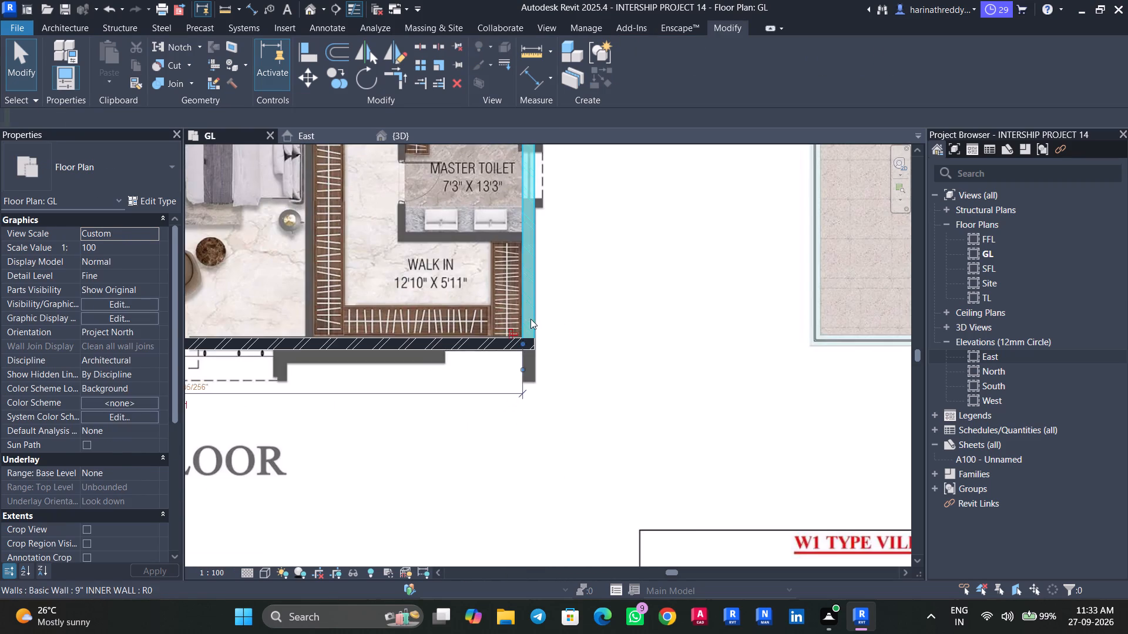
scroll(523, 349, up, 1)
scroll(523, 349, down, 1)
scroll(523, 349, up, 5)
drag(521, 335, 521, 414)
scroll(412, 400, up, 1)
Draw a 9" INNER WALL about 10' long along the south wall's outer face, following the underlay's thick band below the walk-in.
middle_drag(412, 400, 586, 410)
scroll(473, 407, down, 6)
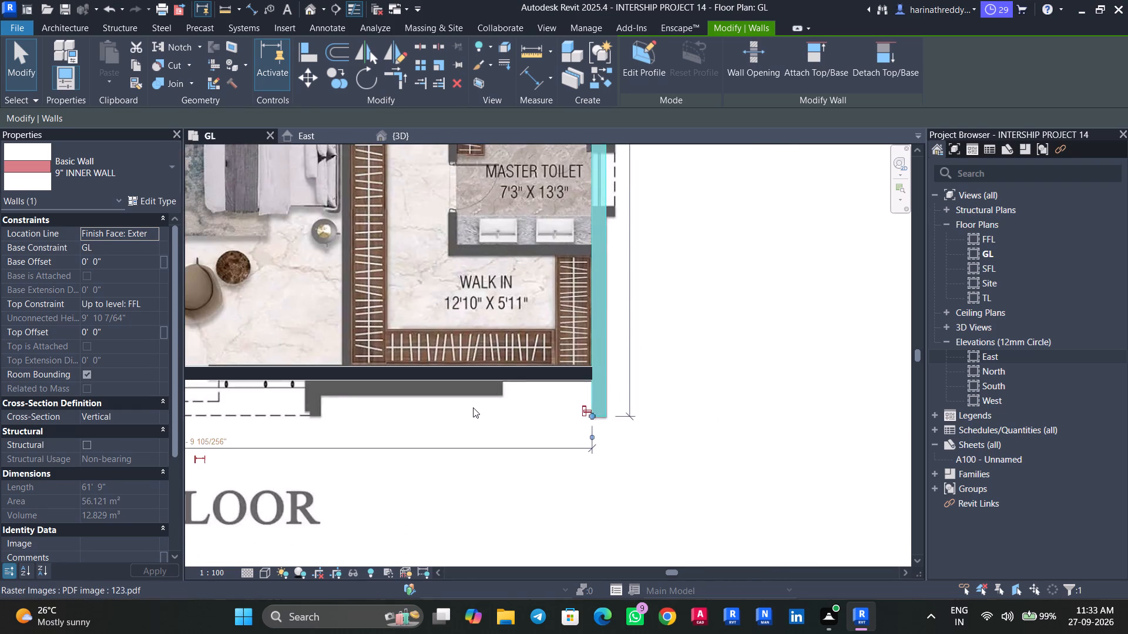
scroll(473, 407, down, 1)
middle_drag(453, 417, 558, 417)
middle_drag(489, 441, 586, 415)
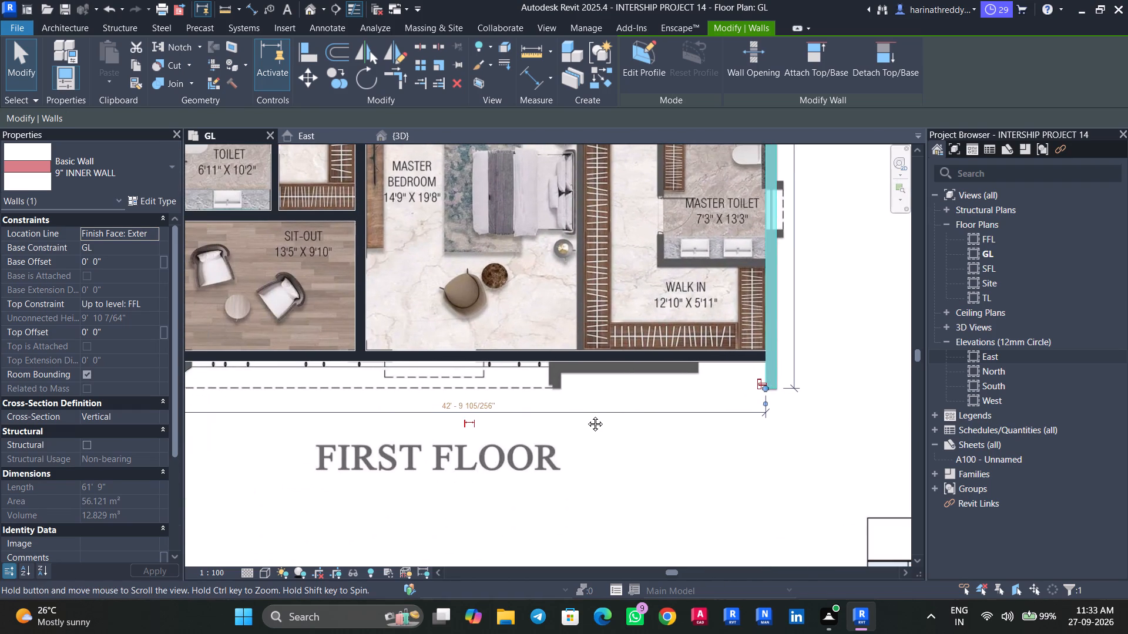
middle_drag(586, 415, 587, 415)
middle_drag(587, 415, 719, 413)
scroll(699, 392, up, 3)
middle_drag(727, 393, 633, 420)
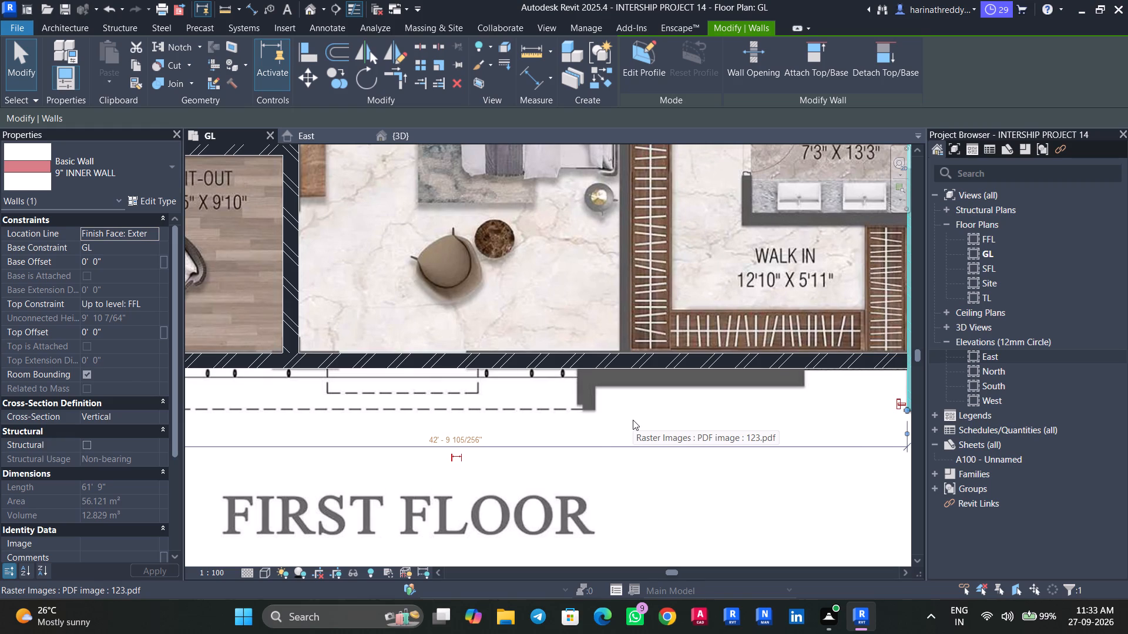
key(Escape)
text(WA)
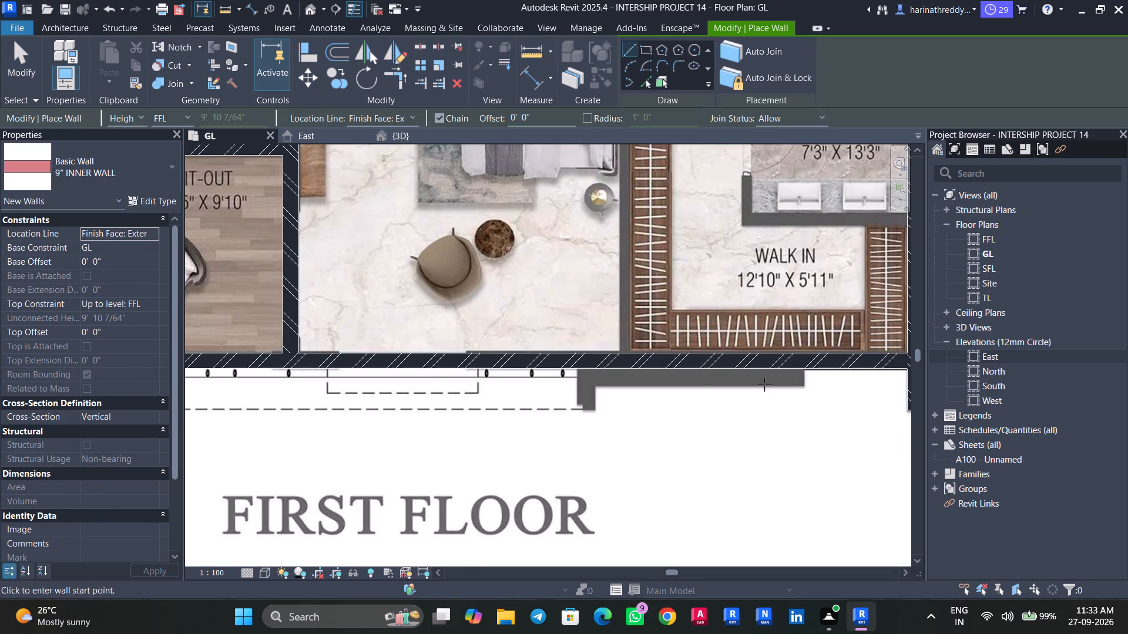
scroll(799, 376, up, 8)
click(814, 349)
key(space)
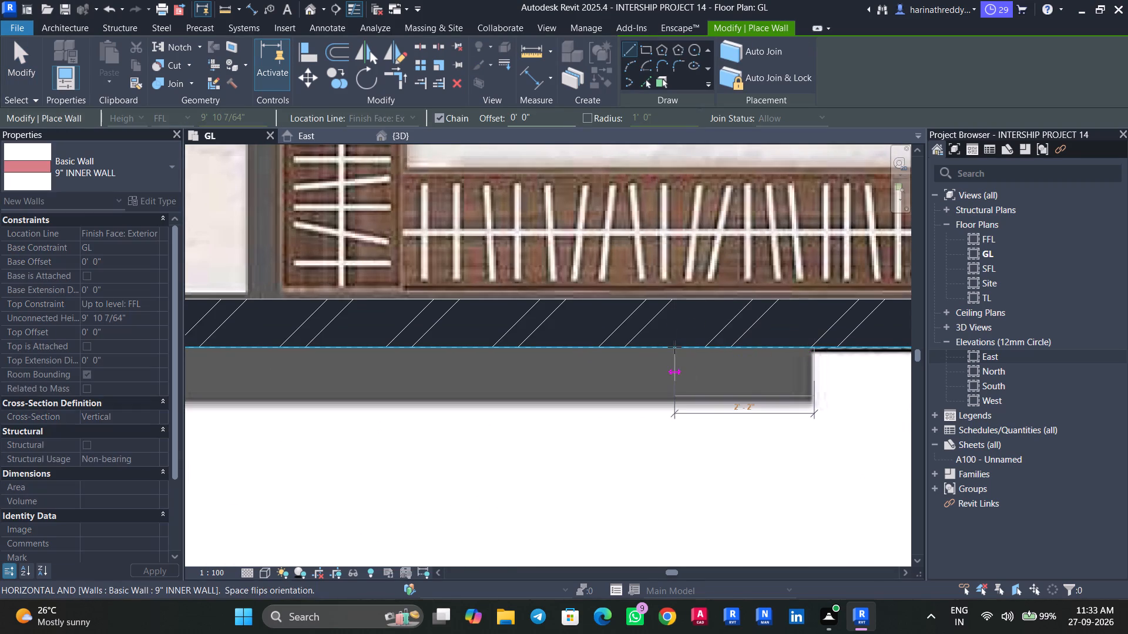
middle_drag(533, 355, 754, 367)
middle_drag(483, 372, 551, 374)
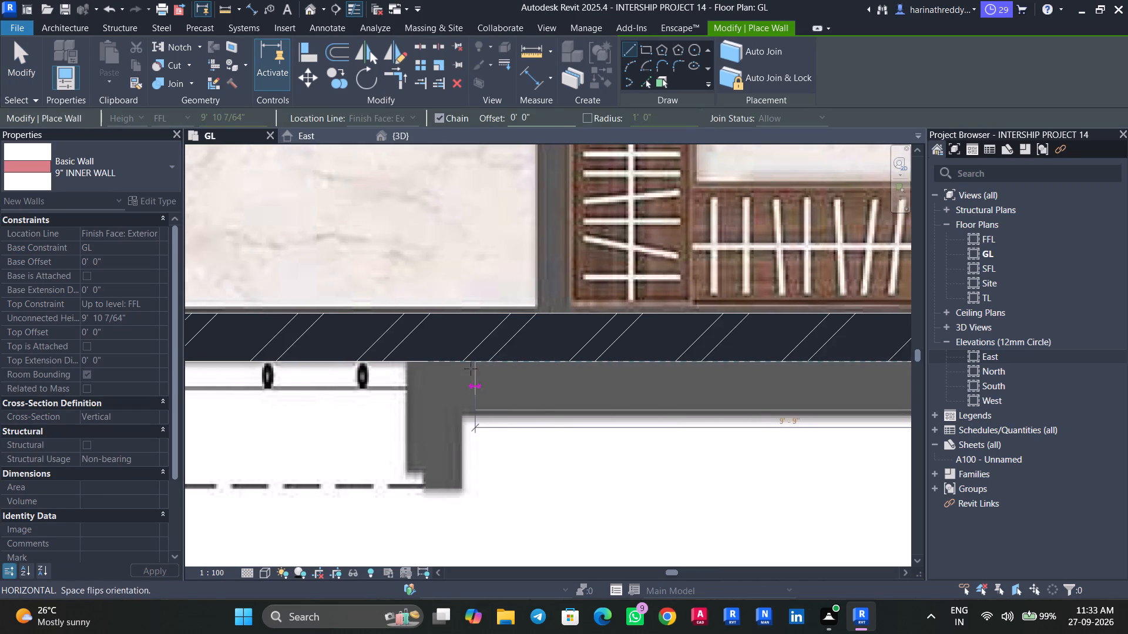
scroll(469, 369, up, 1)
scroll(469, 369, down, 1)
scroll(469, 369, up, 3)
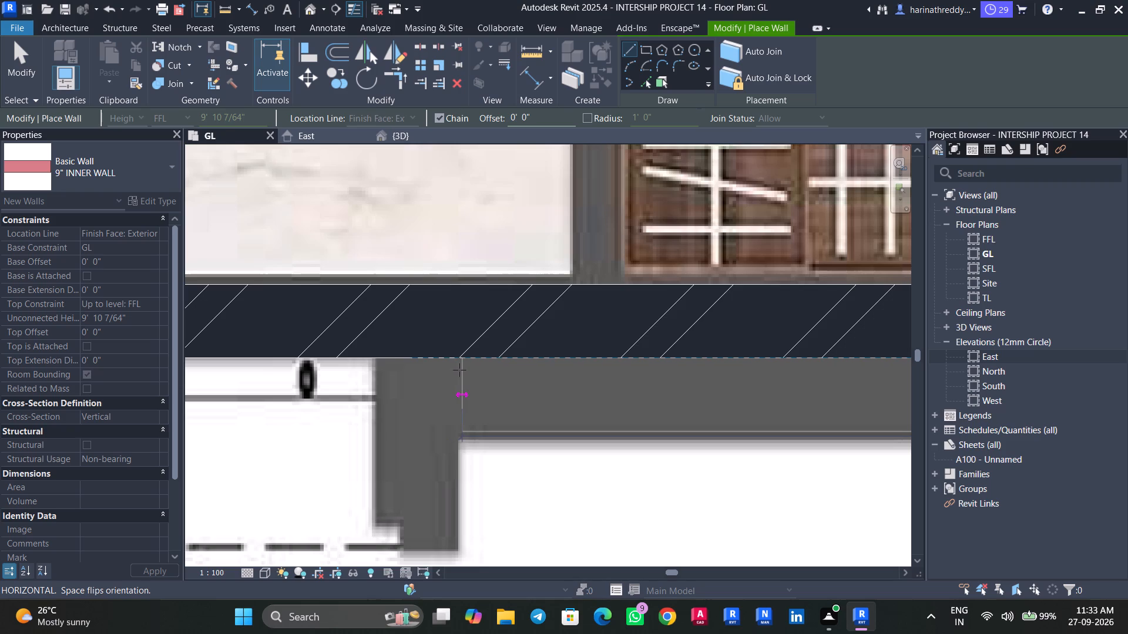
click(460, 369)
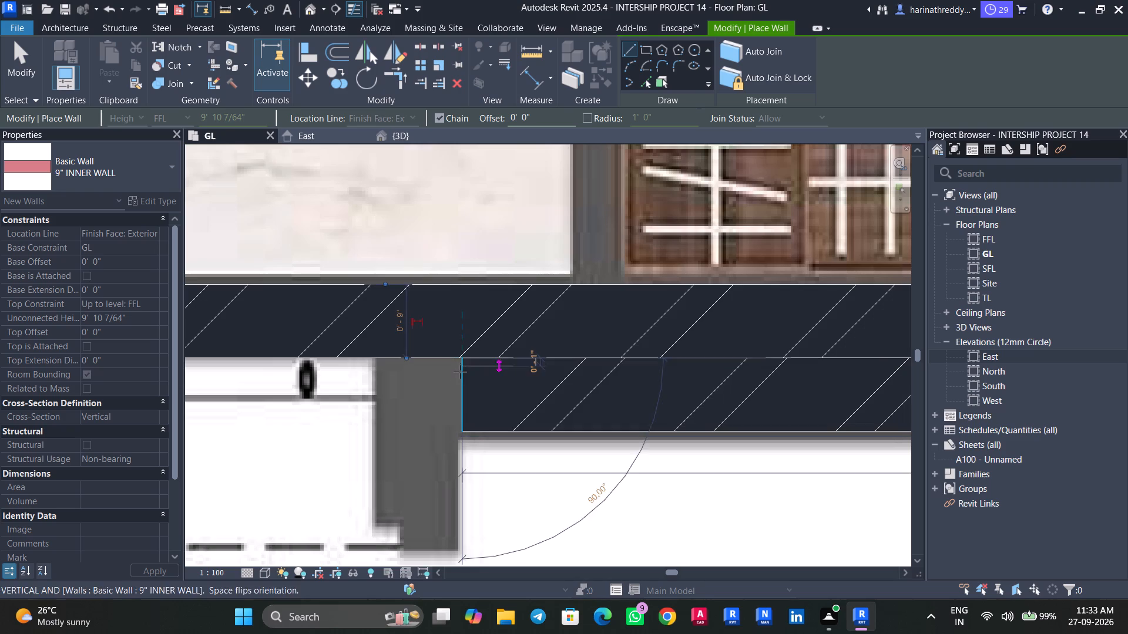
Draw a short 9" INNER WALL about 2' long from the tip of the underlay's projection up to the new wall's west end.
key(Escape)
click(456, 552)
key(space)
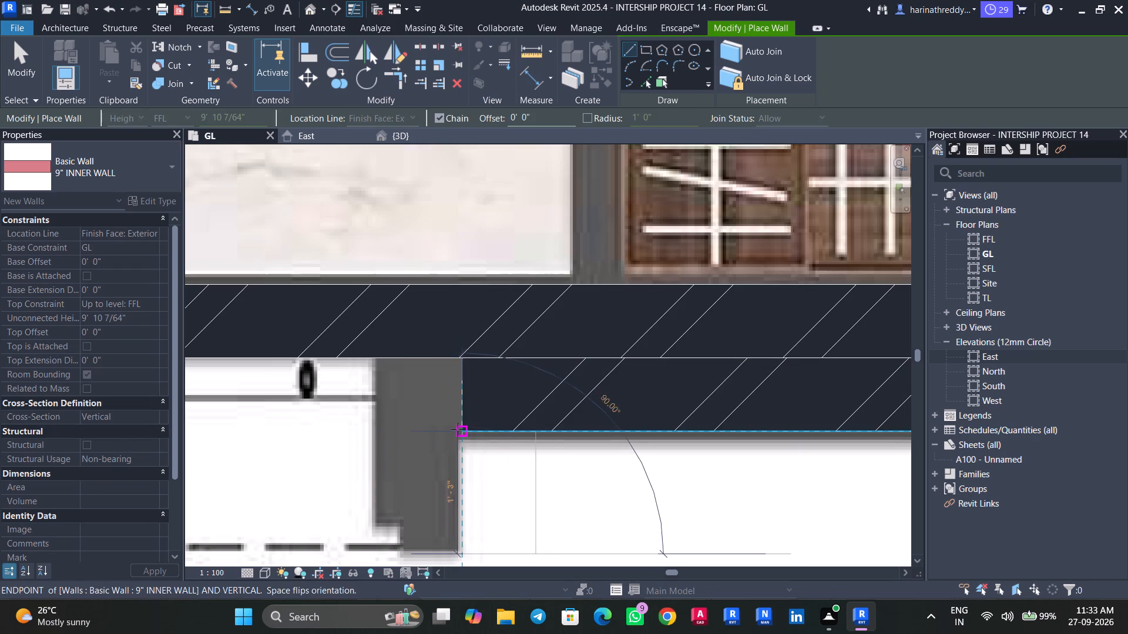
click(459, 362)
key(Escape)
key(Escape)
key(Escape)
Nudge the short projecting wall slightly west to line up with the underlay.
click(405, 422)
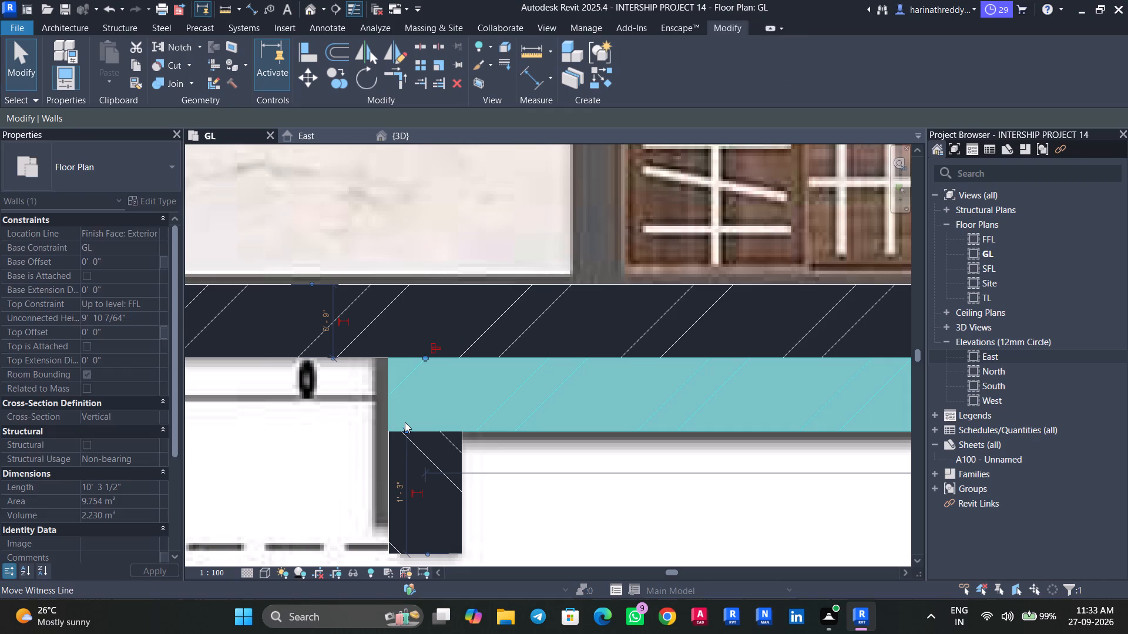
key(Escape)
click(409, 461)
key(Left)
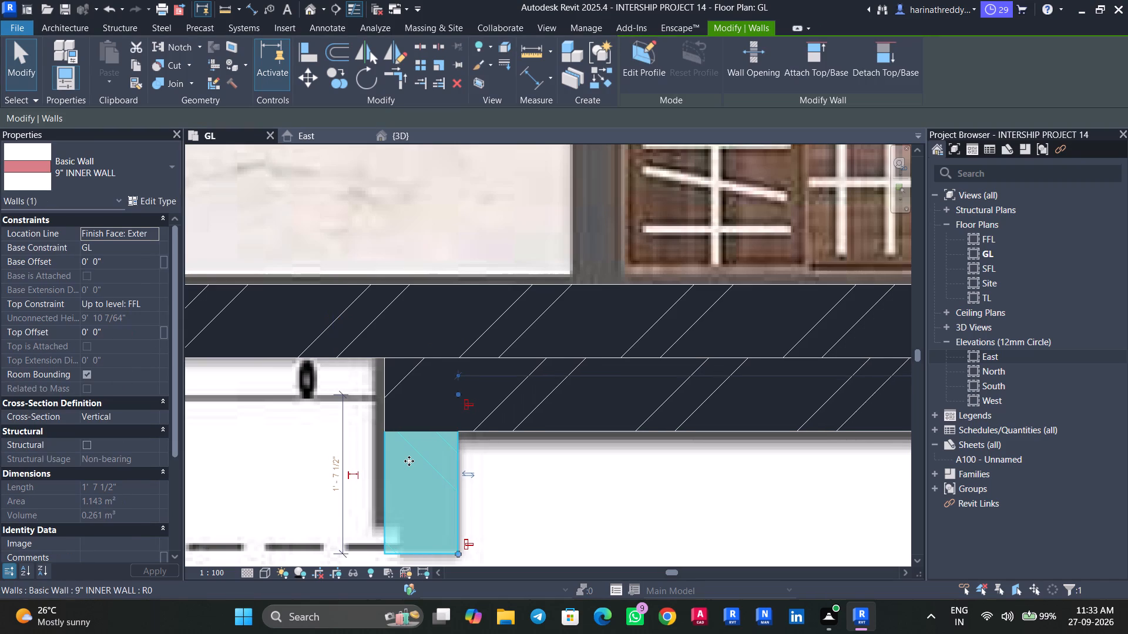
key(Left)
scroll(409, 461, down, 7)
scroll(409, 461, up, 1)
scroll(409, 461, down, 1)
key(Escape)
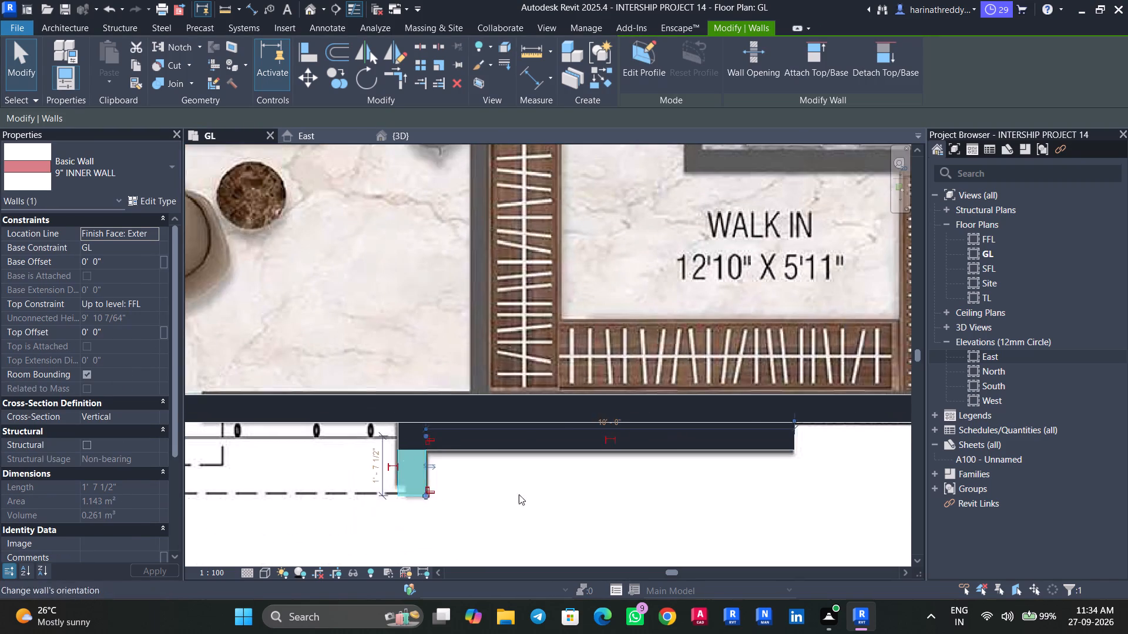
key(Escape)
In the 3D view, set most of the first-floor walls' base constraint to FFL and top constraint to Up to level: SFL.
scroll(555, 500, down, 12)
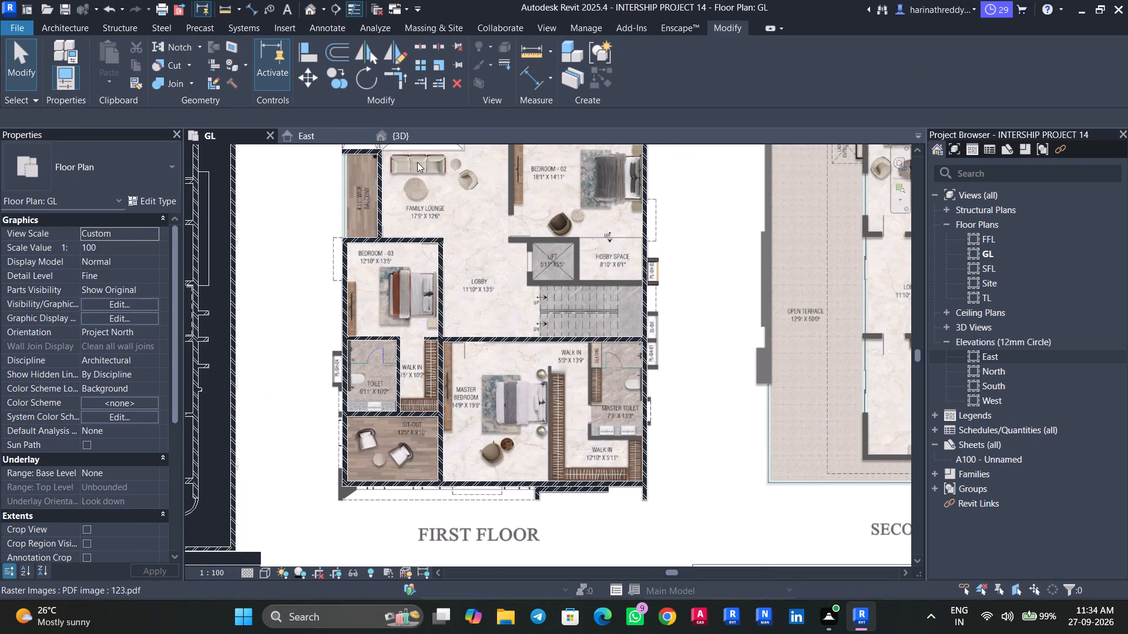
click(408, 141)
scroll(561, 341, down, 6)
middle_drag(622, 354, 508, 330)
drag(697, 442, 553, 314)
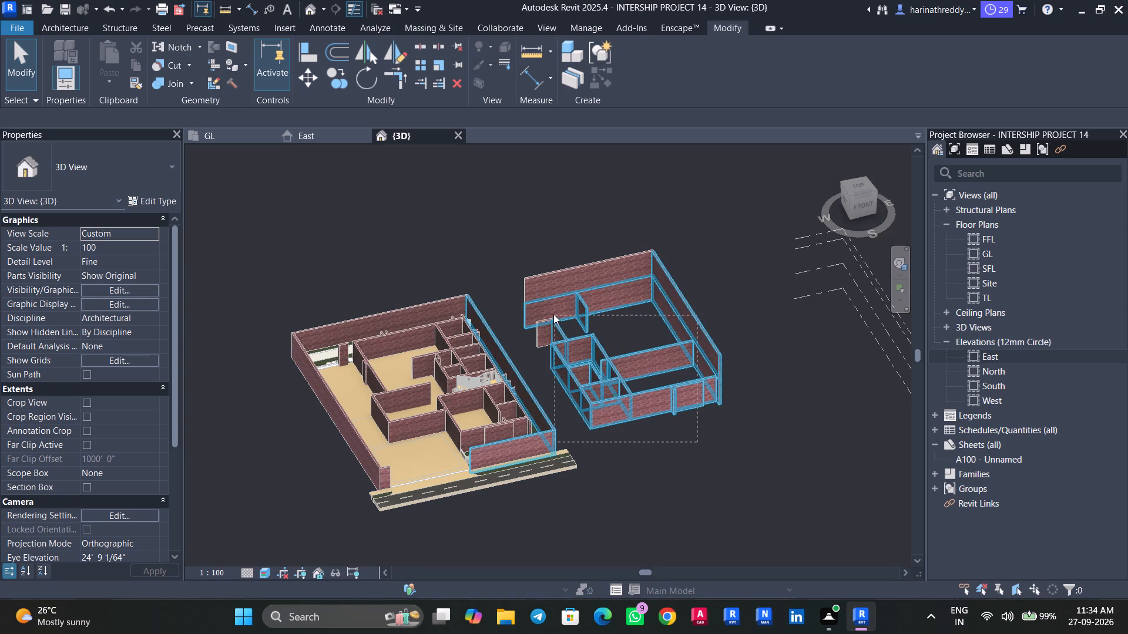
drag(553, 314, 560, 322)
ctrl+click(542, 323)
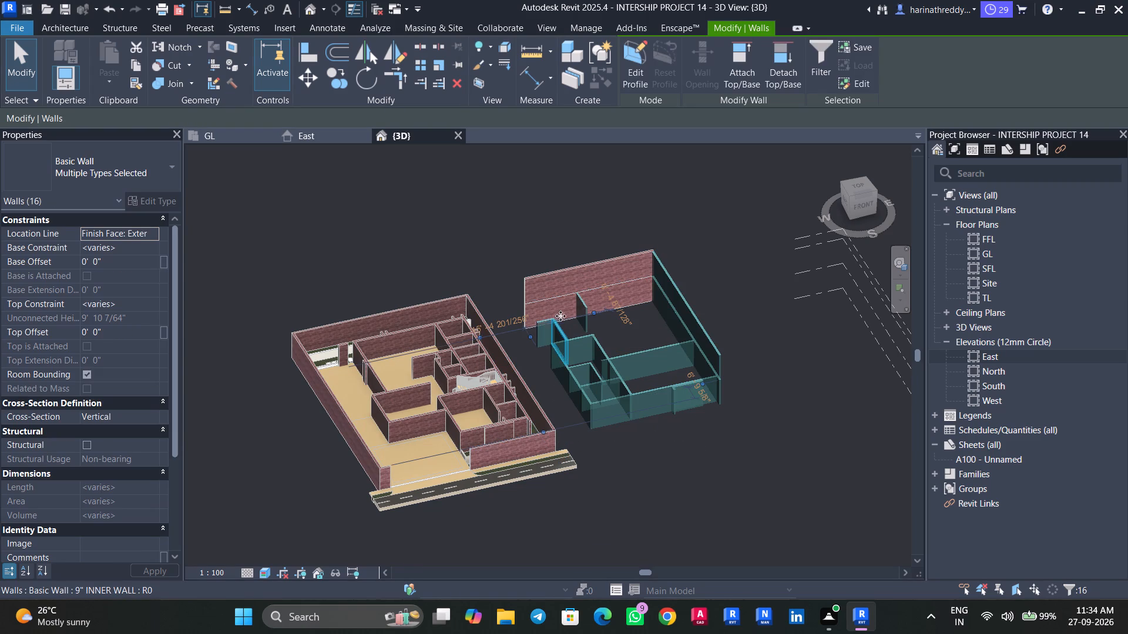
click(145, 245)
click(156, 245)
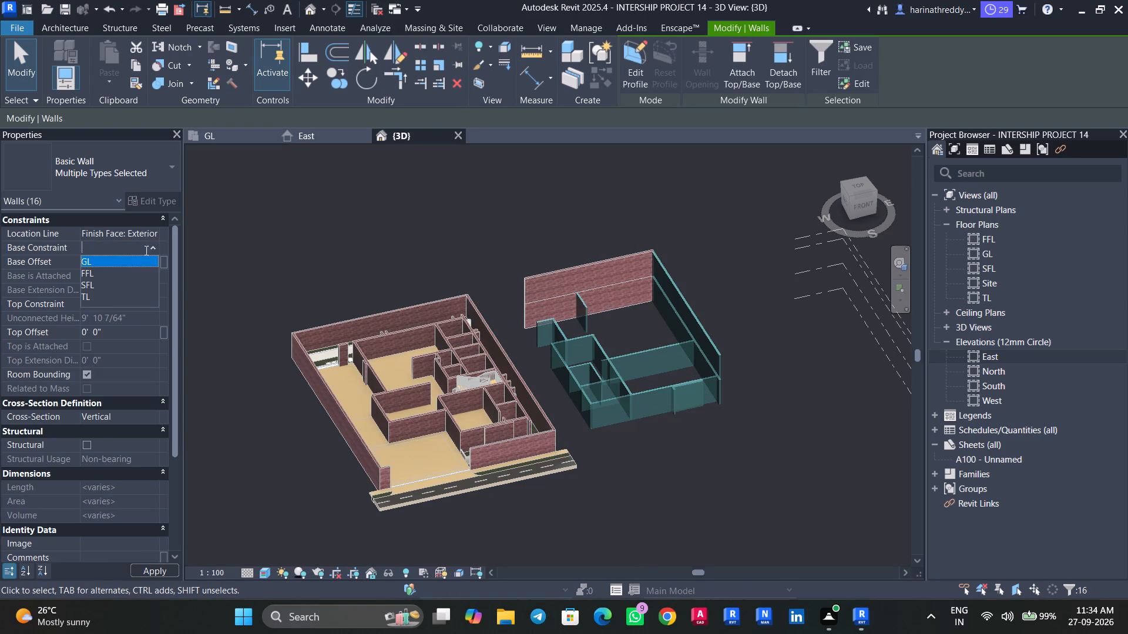
click(96, 272)
click(154, 305)
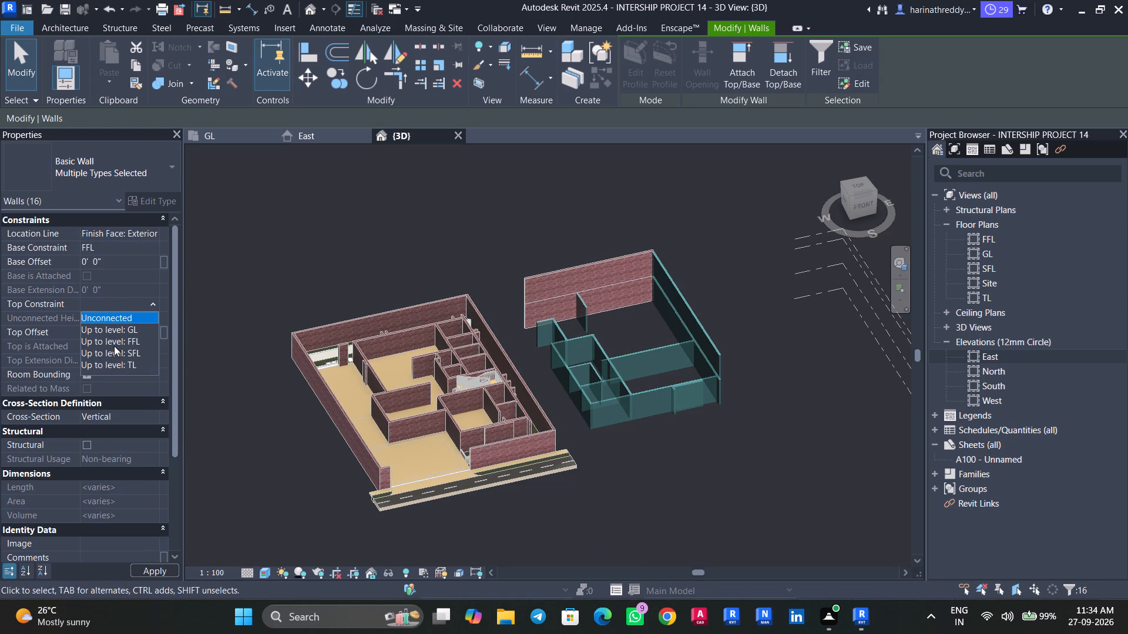
click(116, 353)
click(600, 356)
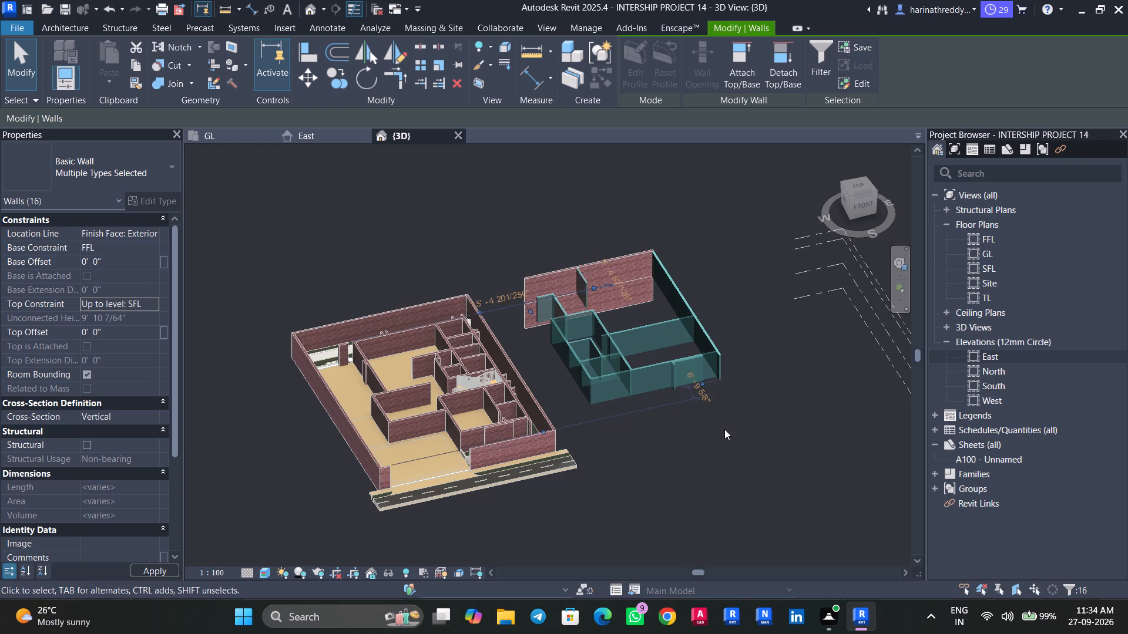
key(Escape)
key(Escape)
Examine the first-floor walls from another angle in 3D, and look over the first-floor area in the GL floor plan.
shift+middle_drag(753, 444, 772, 505)
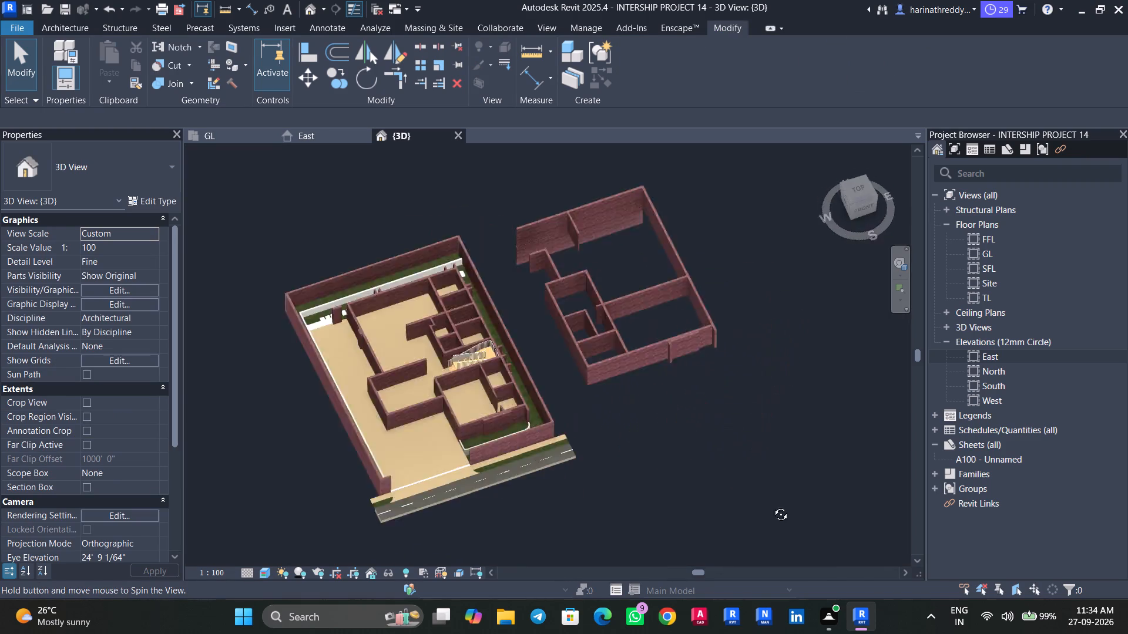
shift+middle_drag(772, 505, 804, 463)
scroll(628, 391, up, 4)
middle_drag(628, 391, 770, 453)
scroll(243, 279, up, 1)
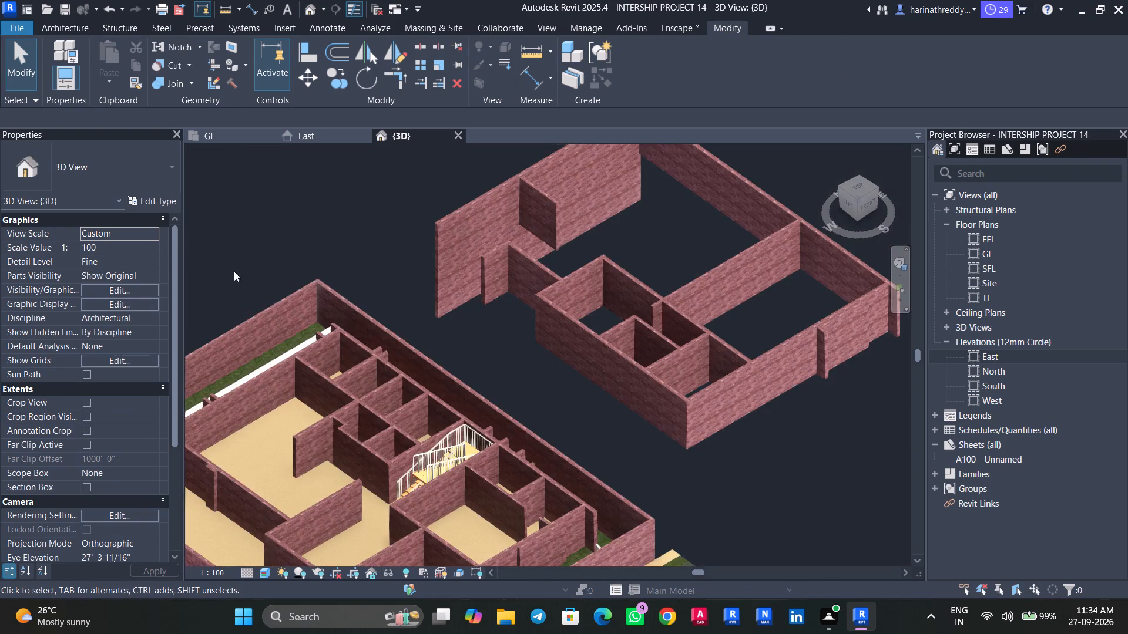
click(238, 137)
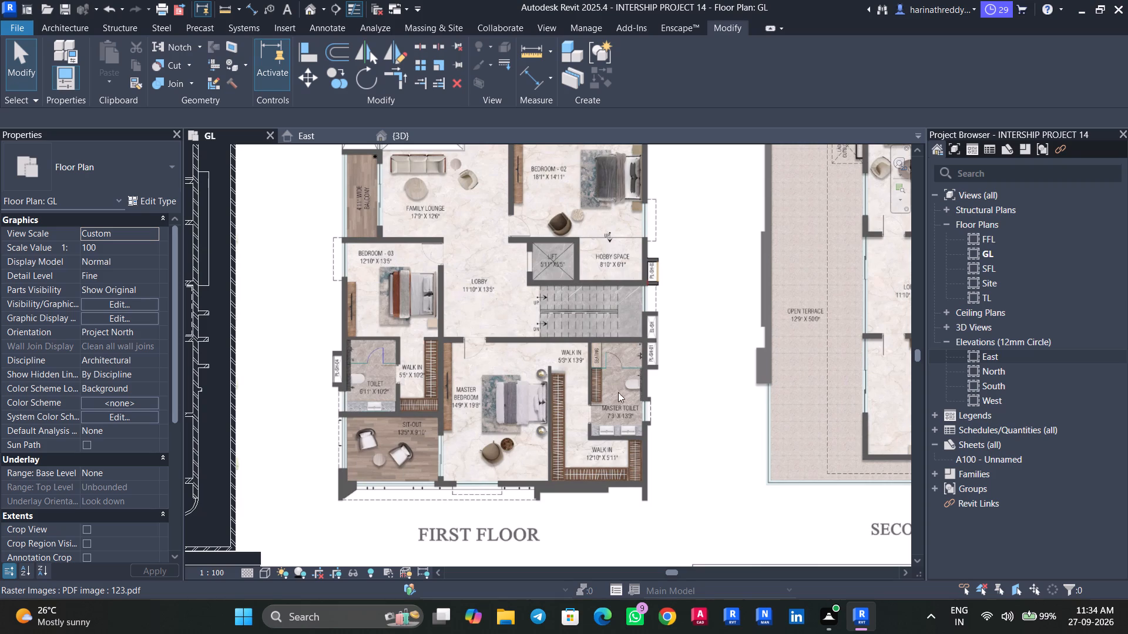
scroll(627, 388, down, 5)
middle_drag(692, 392, 748, 482)
scroll(535, 404, up, 9)
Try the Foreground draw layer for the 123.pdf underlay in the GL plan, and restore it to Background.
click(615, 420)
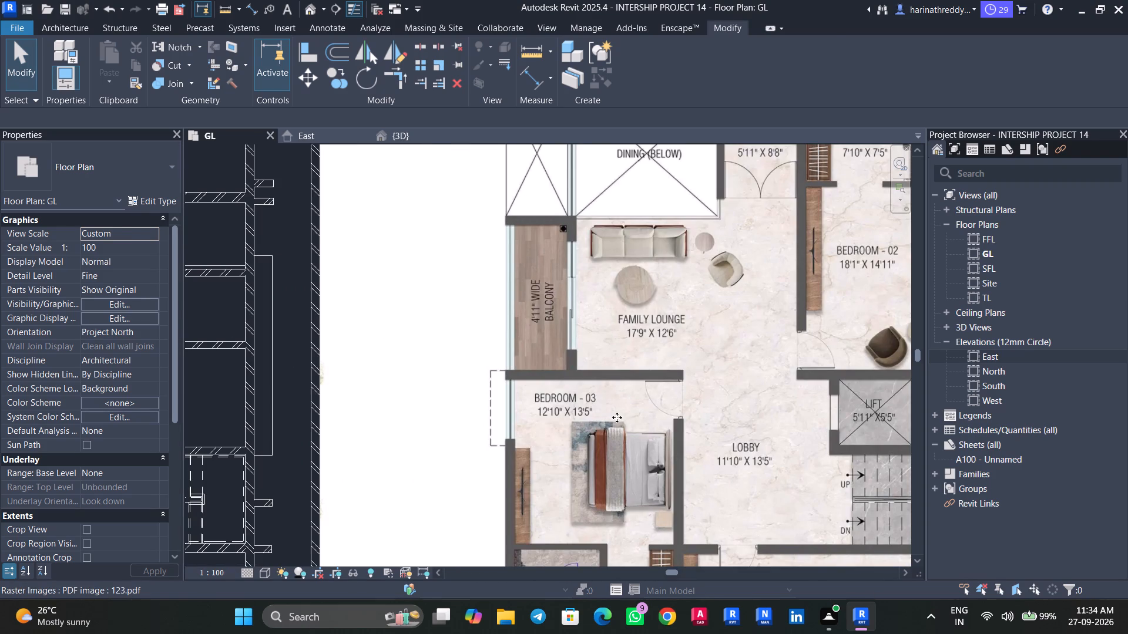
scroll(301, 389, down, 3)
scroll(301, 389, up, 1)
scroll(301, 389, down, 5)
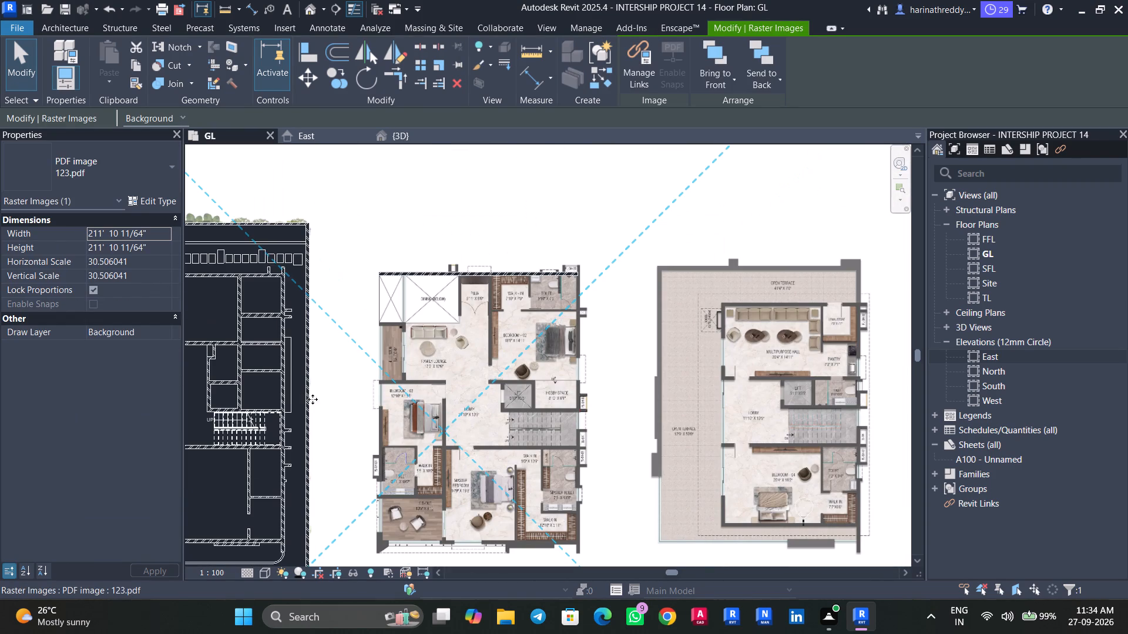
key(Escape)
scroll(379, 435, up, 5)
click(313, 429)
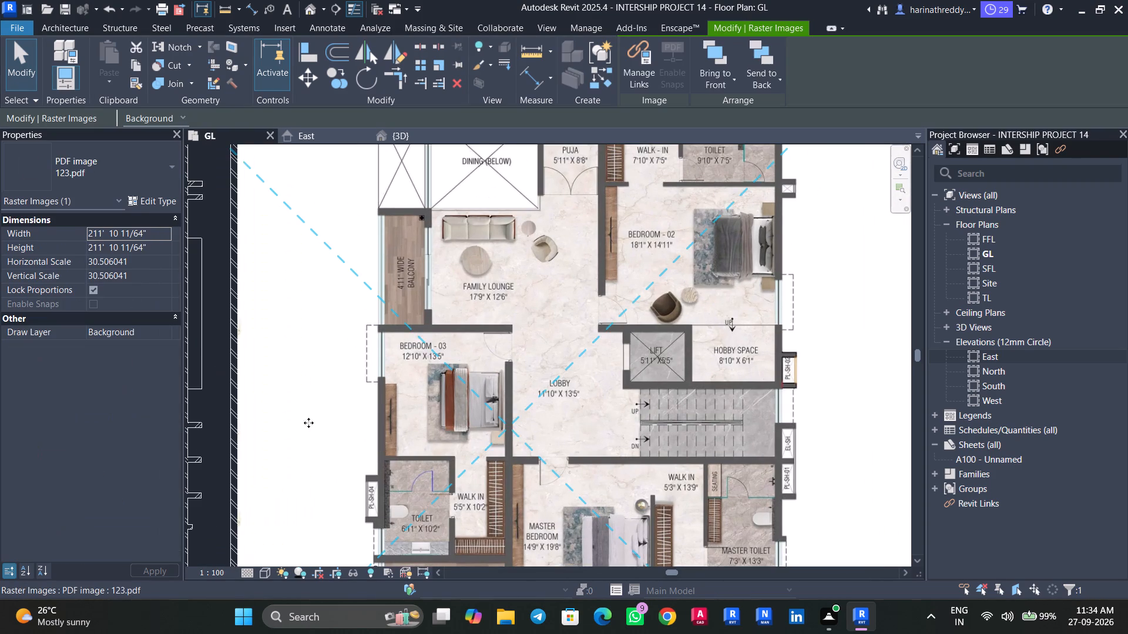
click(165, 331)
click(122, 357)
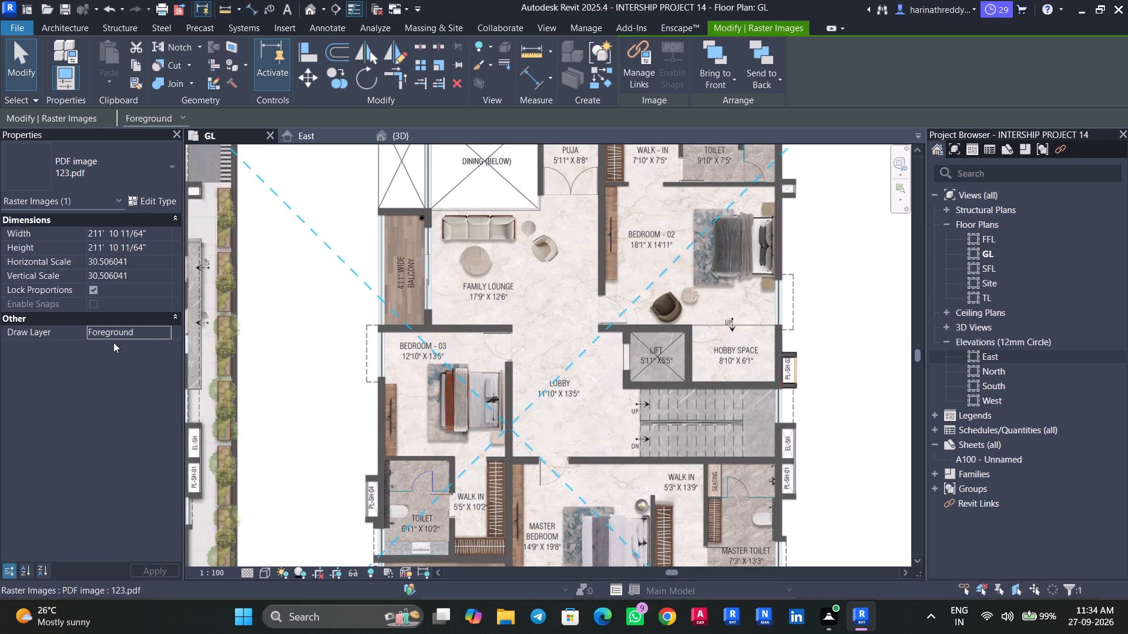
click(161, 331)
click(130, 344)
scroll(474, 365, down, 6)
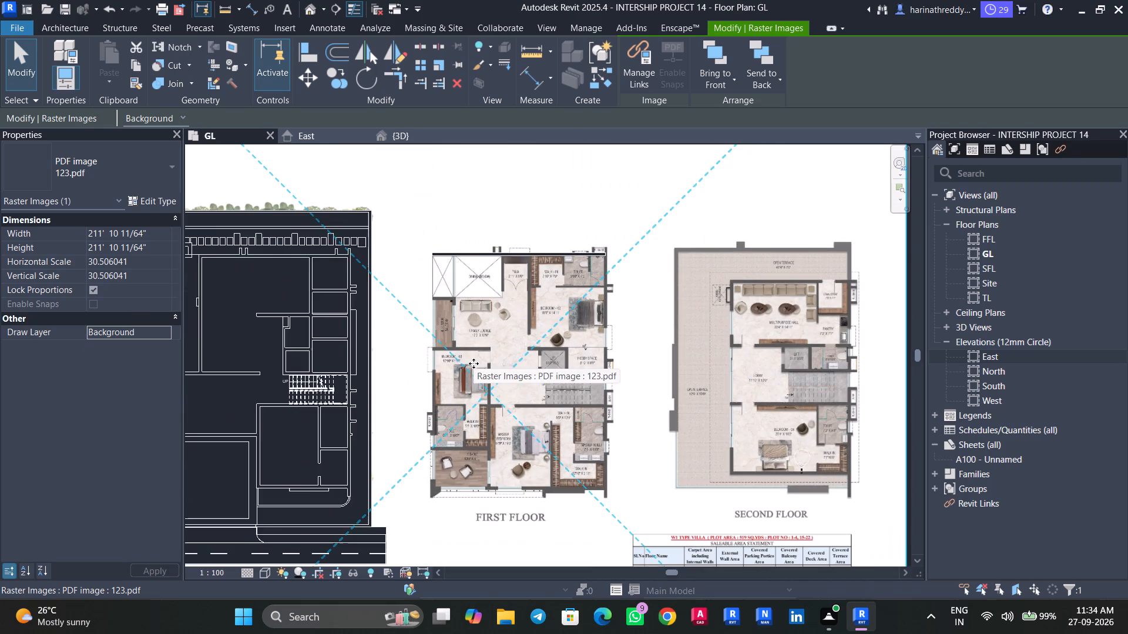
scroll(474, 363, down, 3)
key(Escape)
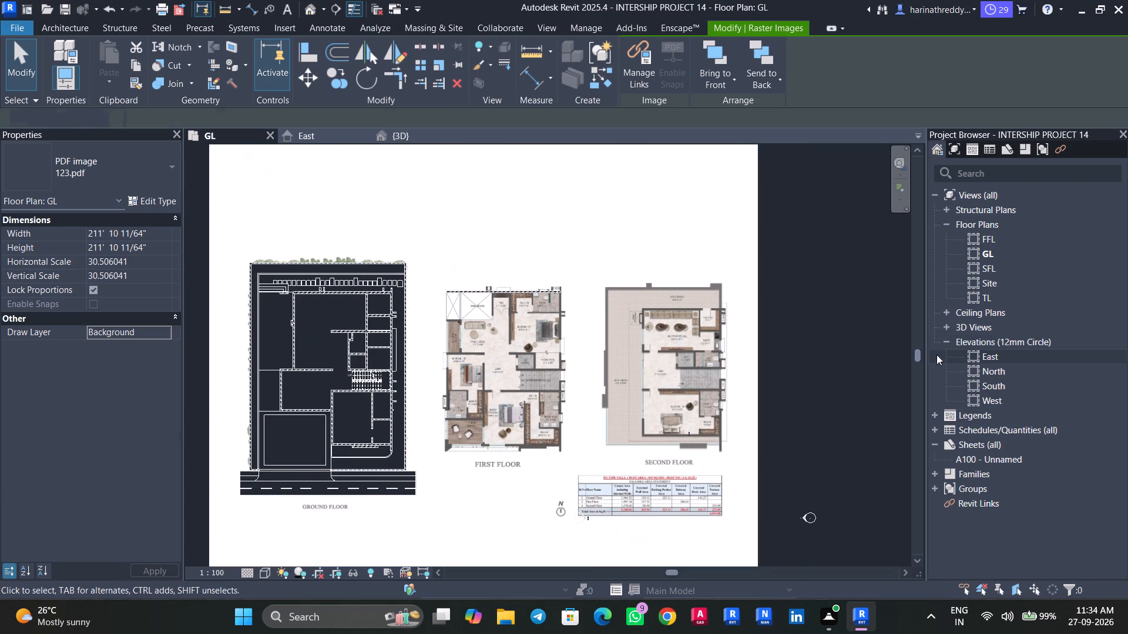
Open the SFL floor plan and look over its contents.
double_click(985, 270)
scroll(719, 447, down, 8)
scroll(714, 459, up, 14)
scroll(713, 475, down, 1)
scroll(713, 475, up, 1)
middle_drag(716, 479, 485, 315)
scroll(485, 315, up, 1)
scroll(483, 315, down, 4)
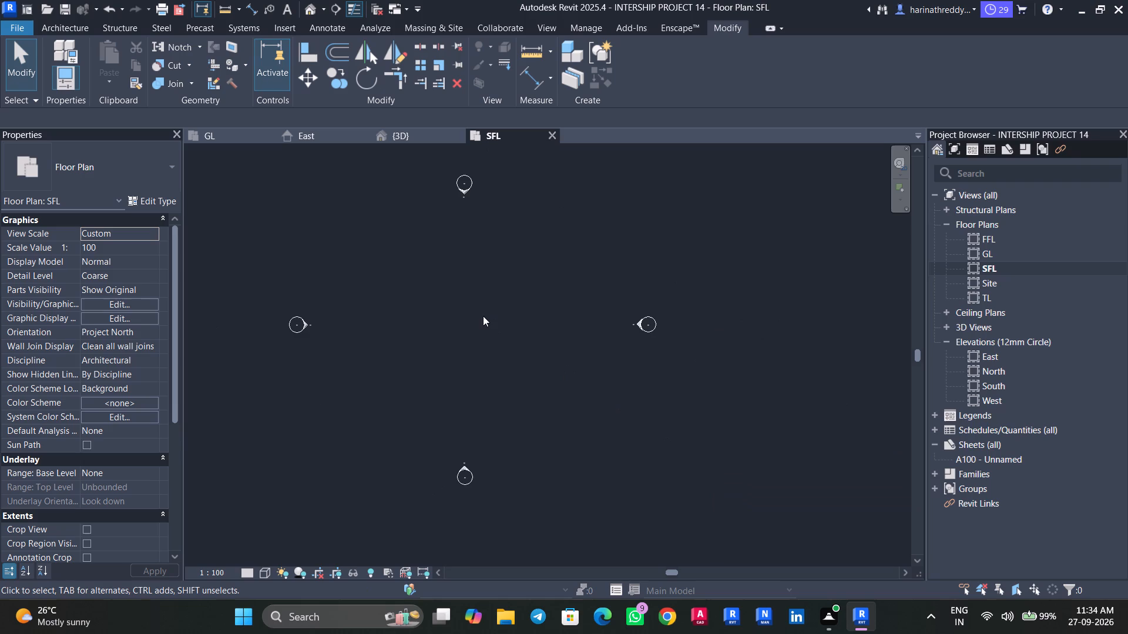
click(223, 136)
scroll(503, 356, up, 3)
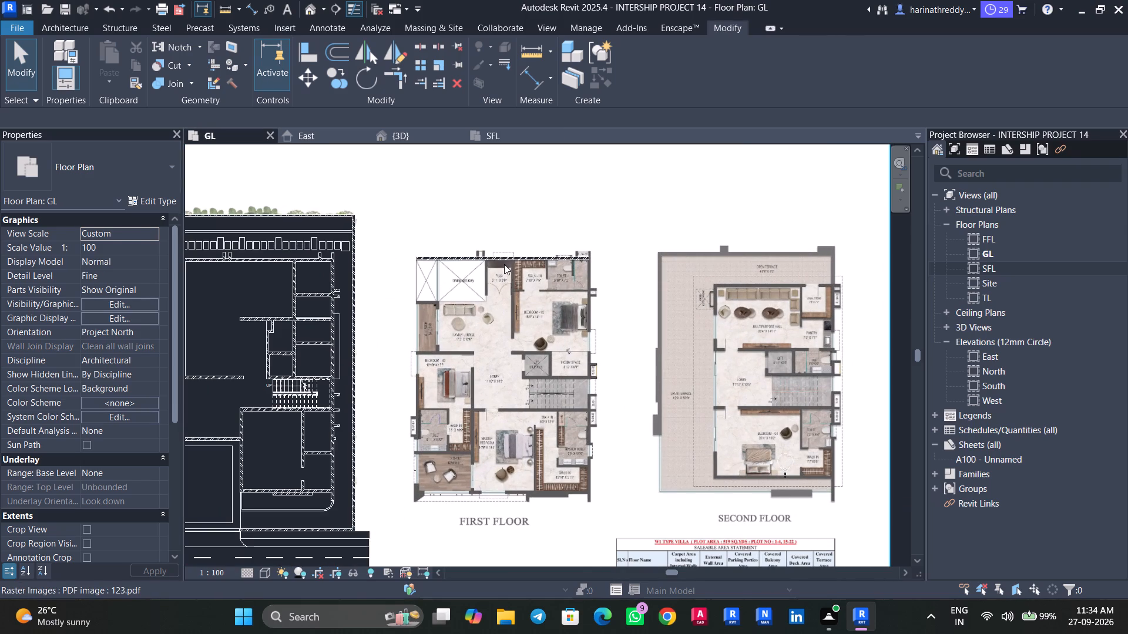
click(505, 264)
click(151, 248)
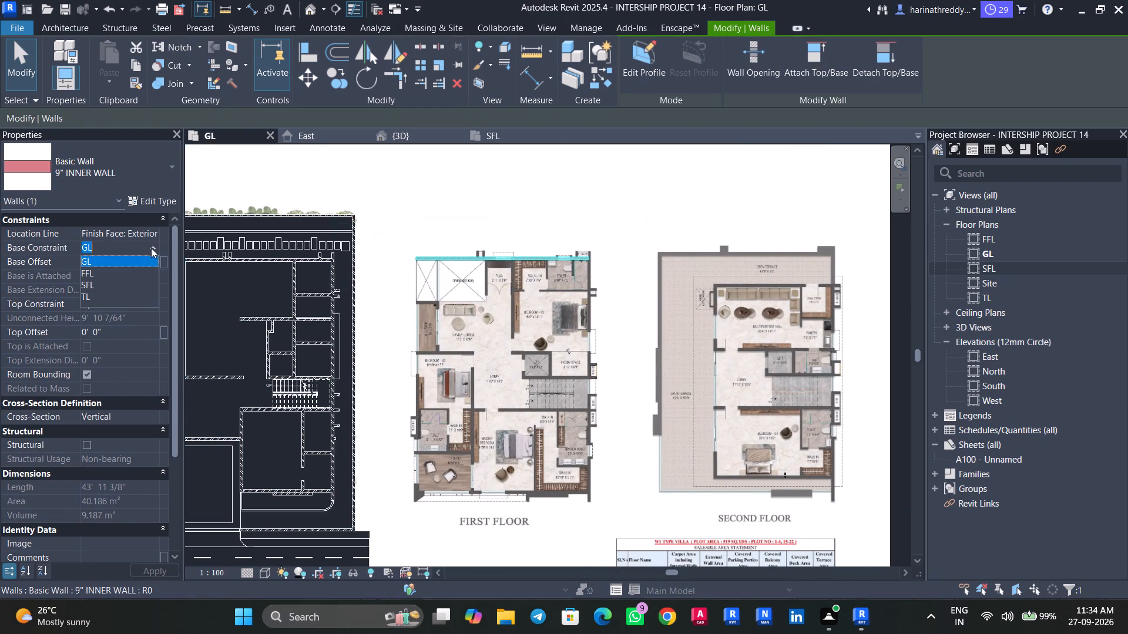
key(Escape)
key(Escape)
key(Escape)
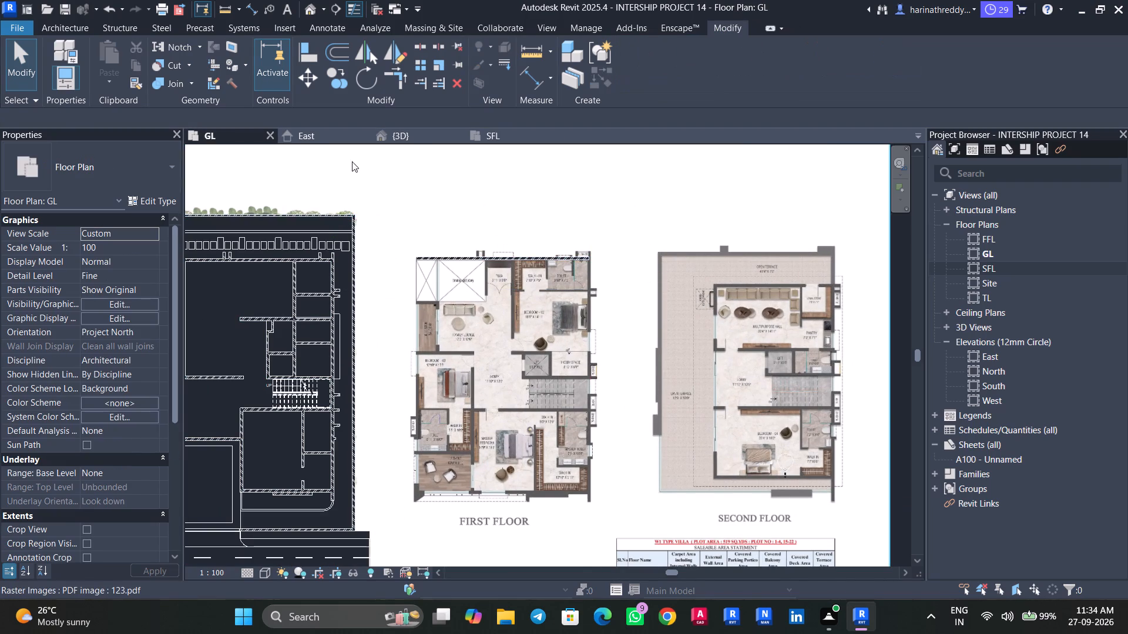
In the 3D view, set all the first-floor walls' base constraint to GL and top constraint to Up to level: FFL.
click(409, 137)
scroll(672, 398, down, 5)
middle_drag(773, 444, 648, 454)
drag(768, 436, 541, 303)
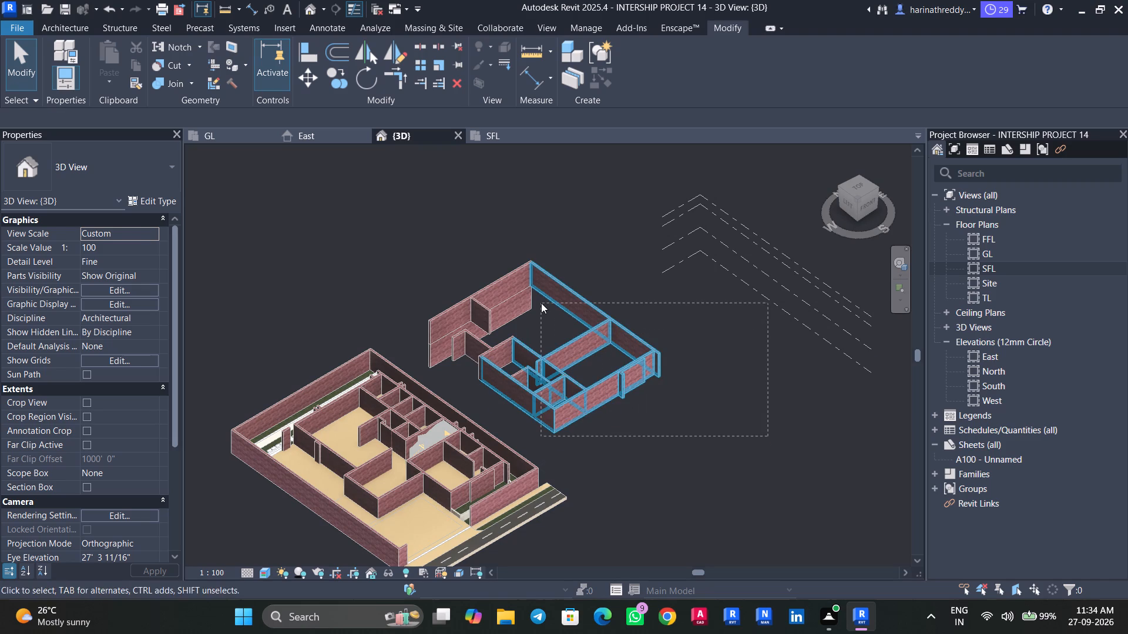
ctrl+drag(543, 329, 399, 291)
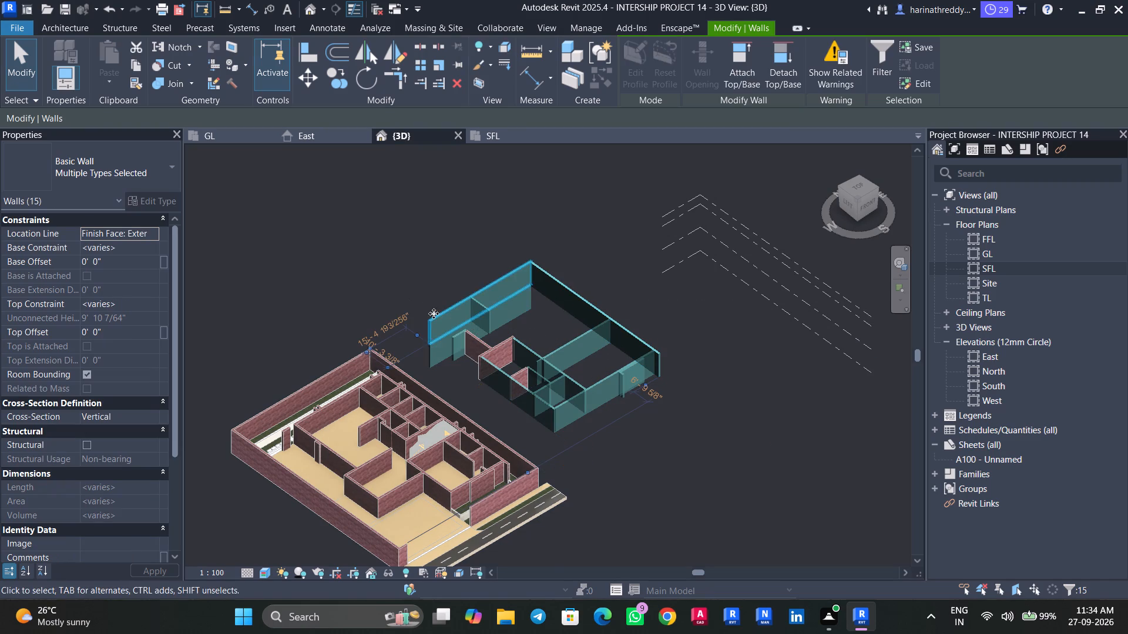
ctrl+drag(537, 319, 459, 359)
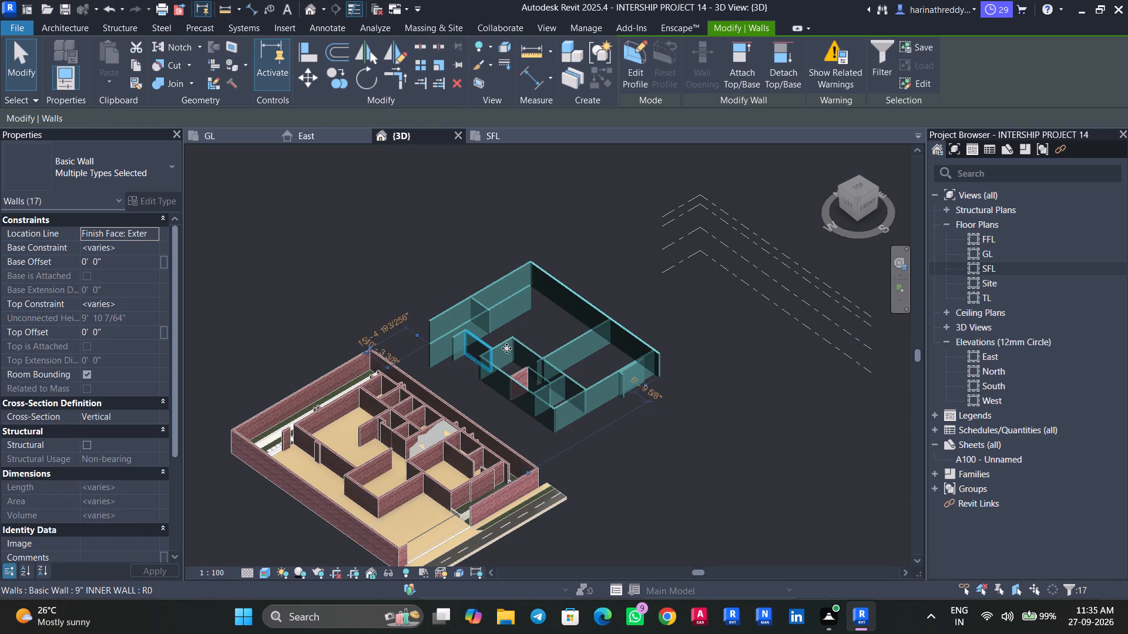
ctrl+drag(545, 316, 511, 410)
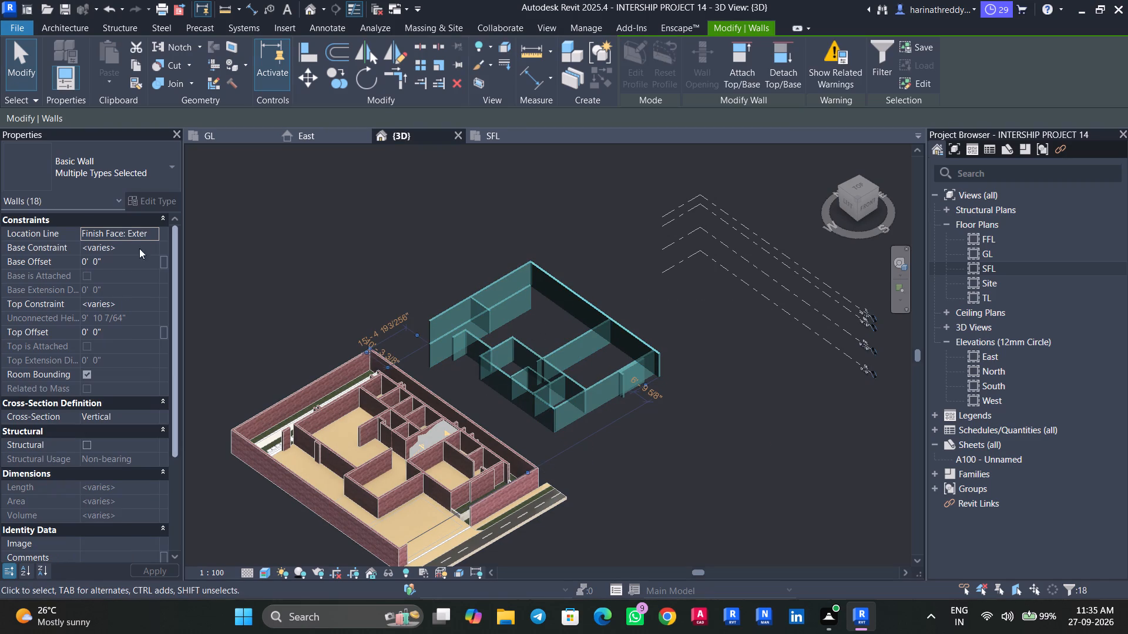
click(143, 245)
click(152, 245)
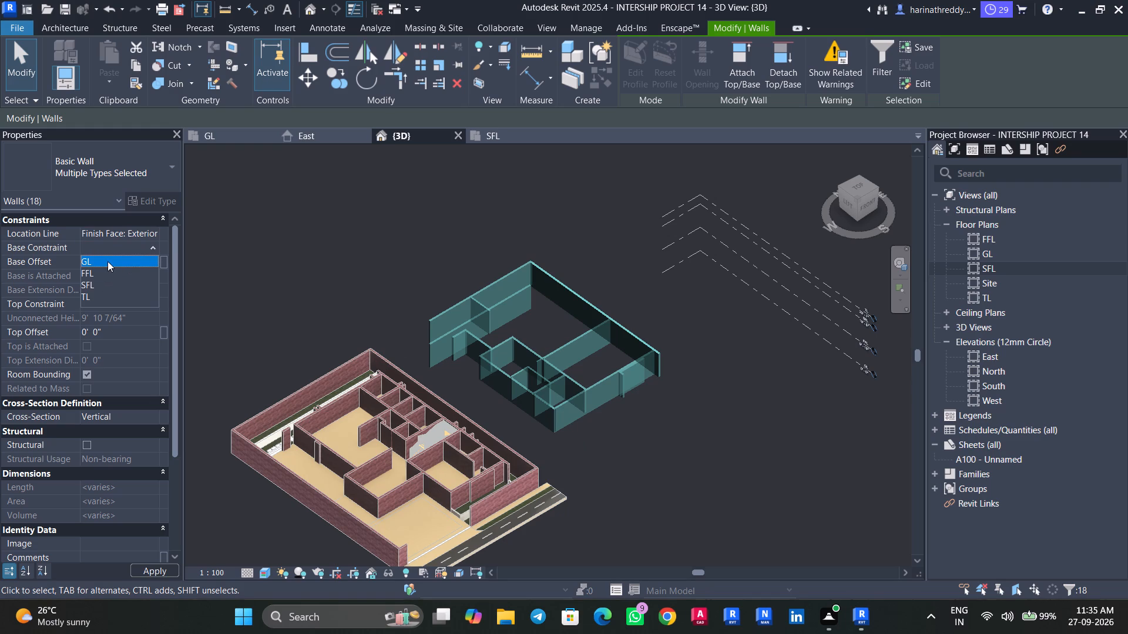
click(108, 261)
click(152, 308)
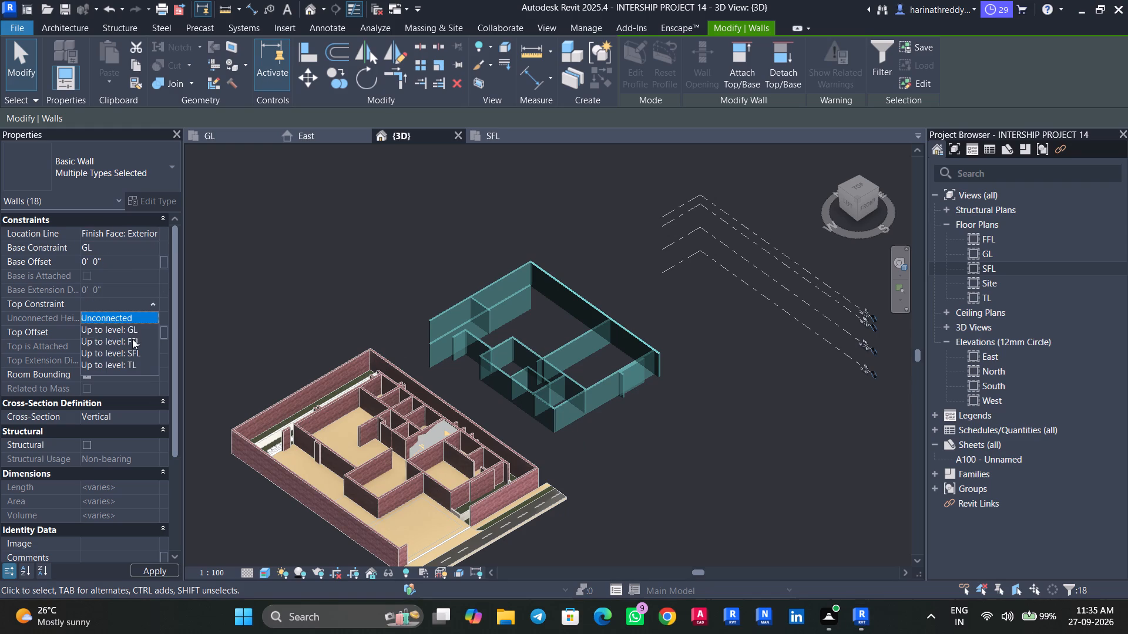
click(132, 339)
click(601, 355)
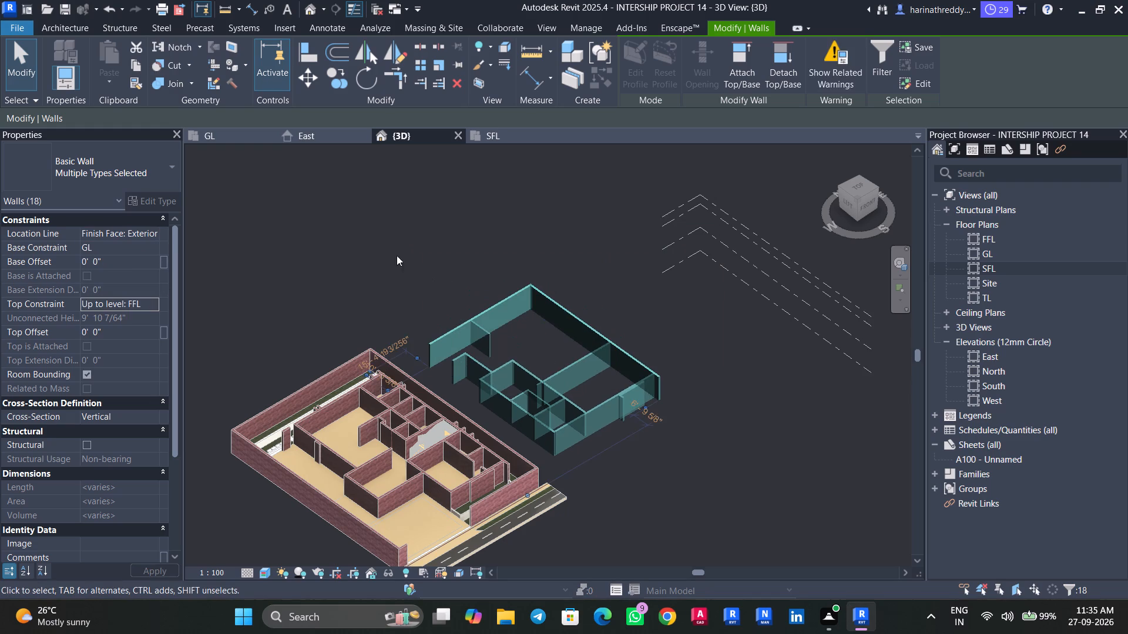
key(Escape)
key(Escape)
In the GL plan, draw a 9" INNER WALL from the outer wall beside Puja, between Family Lounge and Bedroom-02, to the wall above the lift.
click(241, 134)
scroll(464, 370, up, 10)
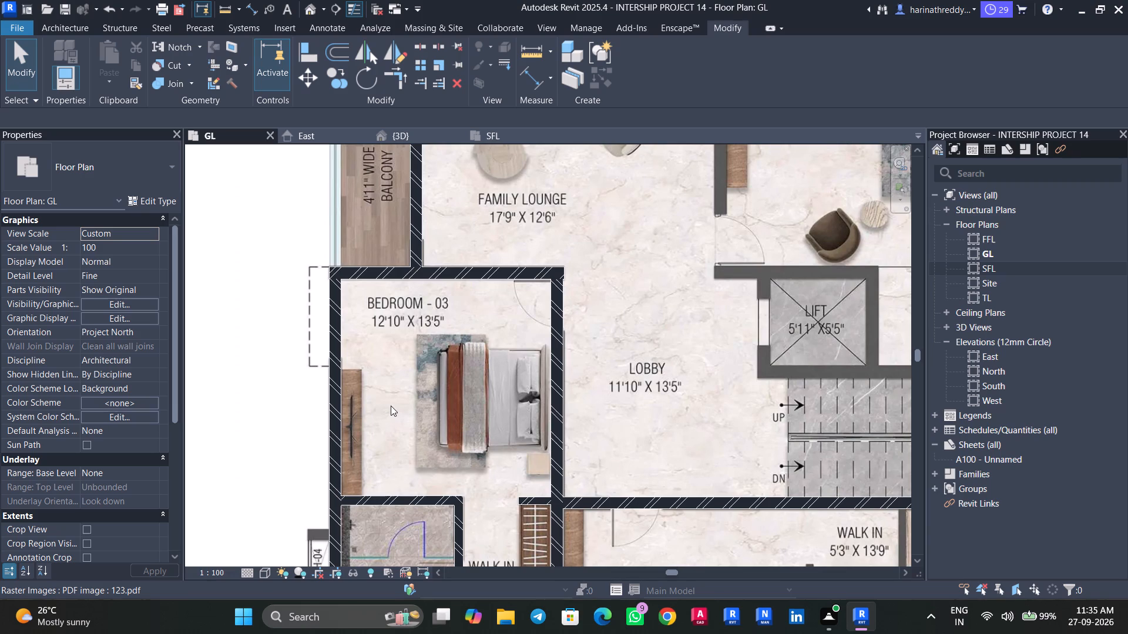
scroll(559, 352, down, 2)
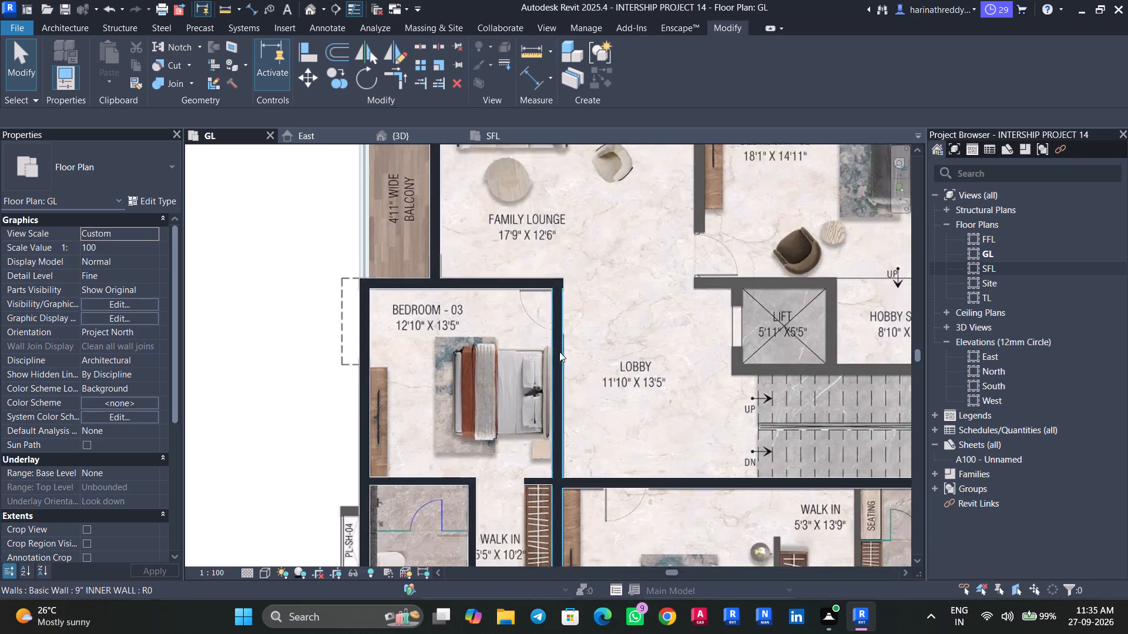
scroll(559, 352, down, 7)
middle_drag(640, 342, 617, 427)
scroll(629, 390, up, 8)
scroll(566, 333, down, 1)
scroll(566, 333, up, 2)
middle_drag(573, 372, 747, 529)
scroll(619, 331, up, 3)
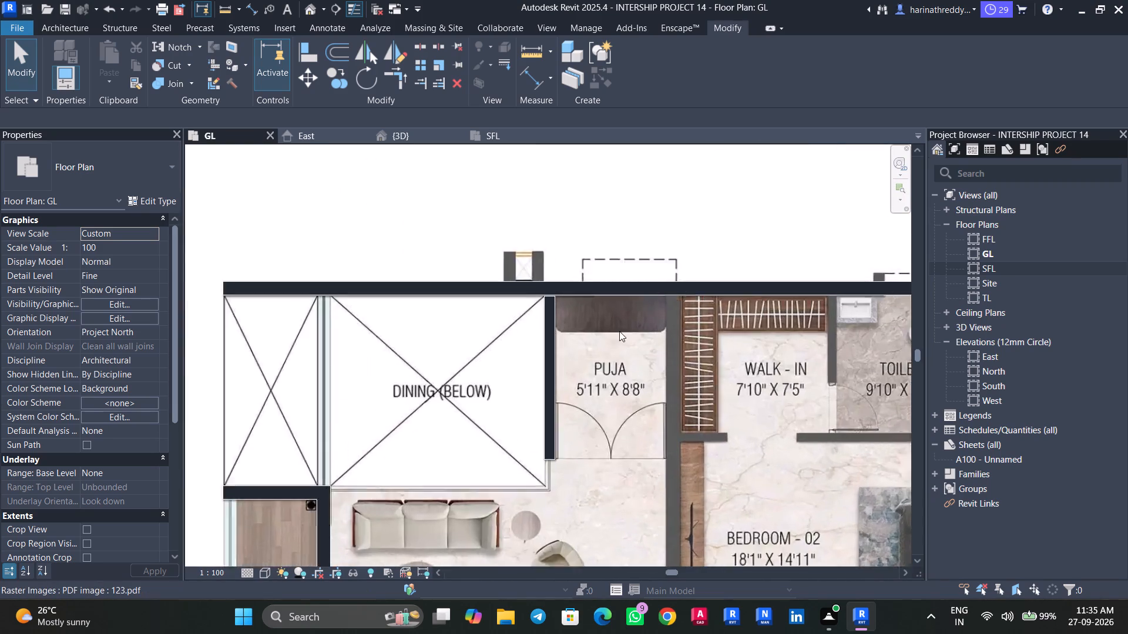
scroll(619, 331, up, 2)
key(w)
key(a)
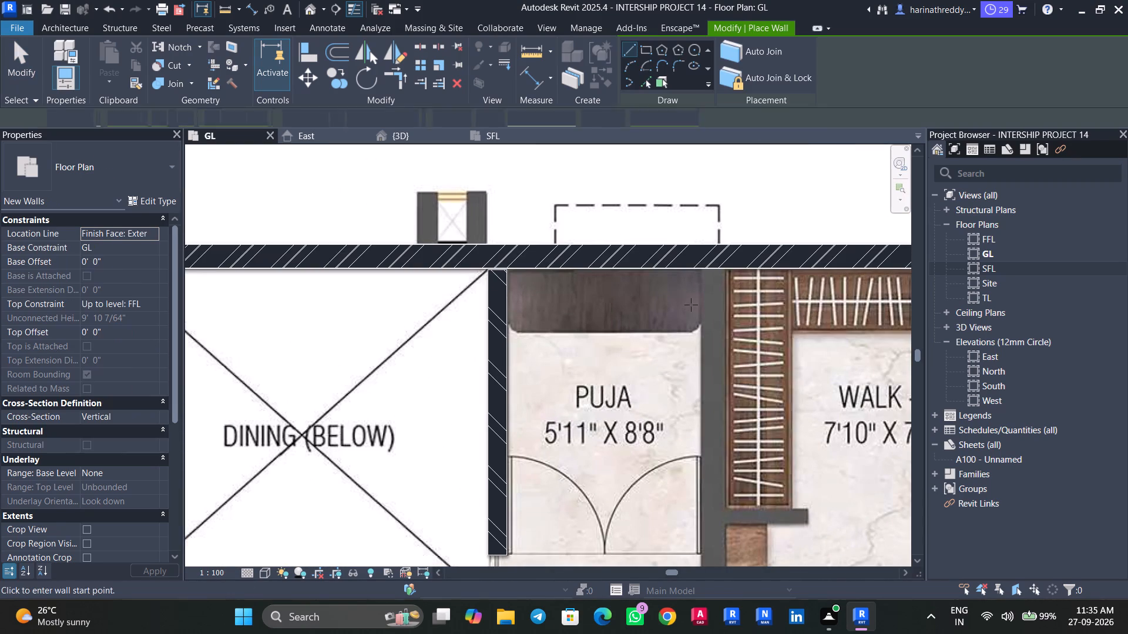
click(700, 271)
key(space)
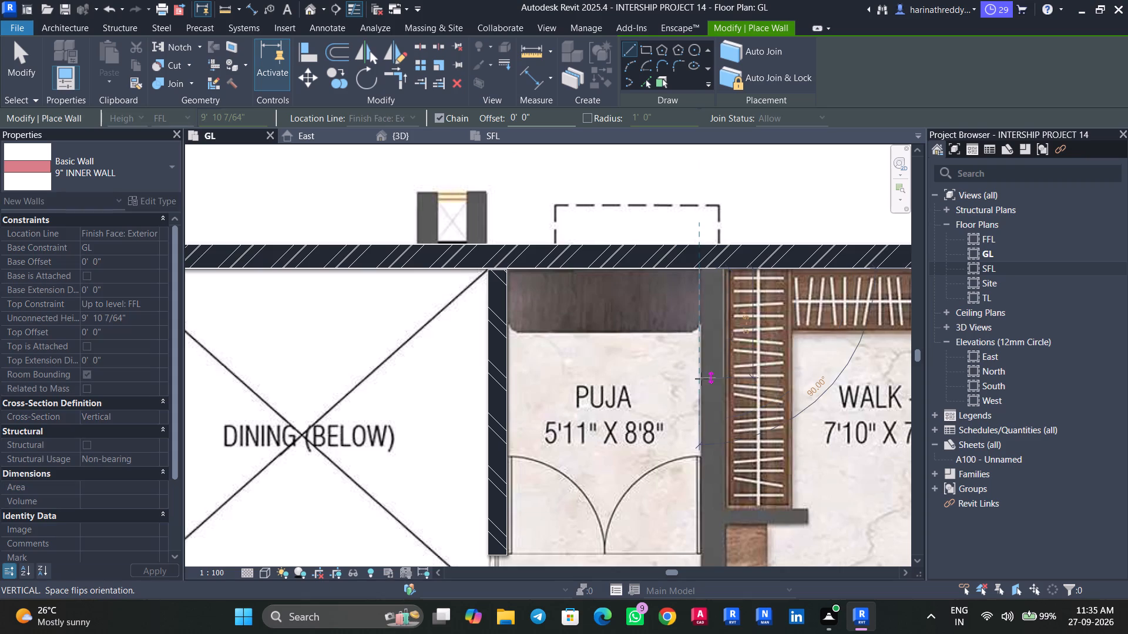
middle_drag(700, 410, 669, 284)
middle_drag(656, 420, 656, 353)
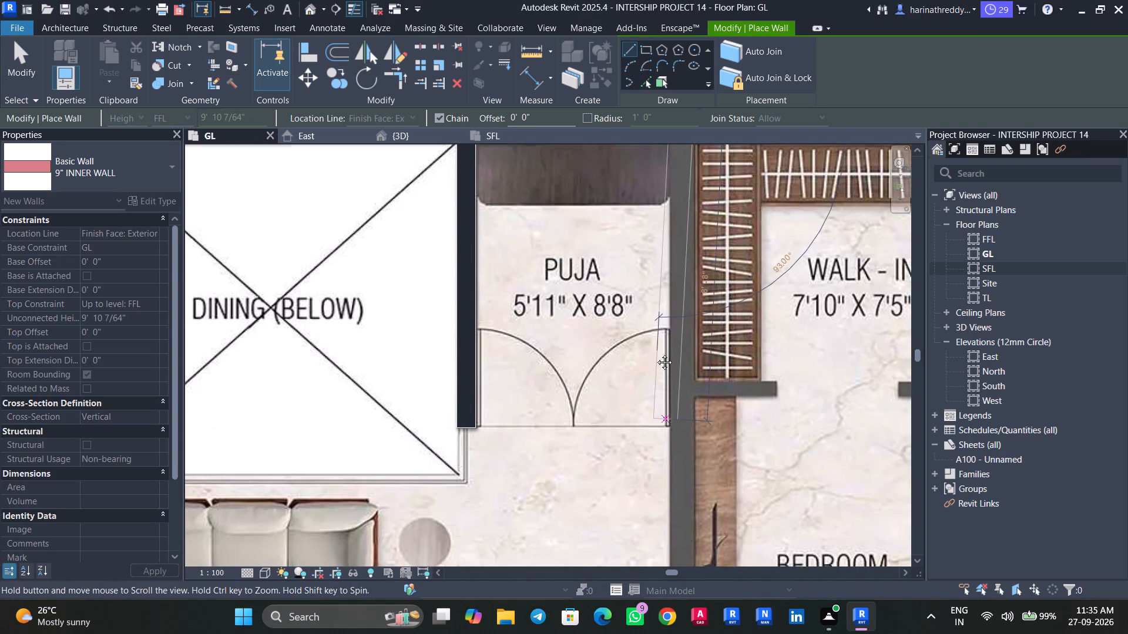
middle_drag(656, 353, 646, 226)
middle_drag(661, 412, 643, 160)
middle_drag(644, 373, 631, 256)
scroll(630, 315, up, 9)
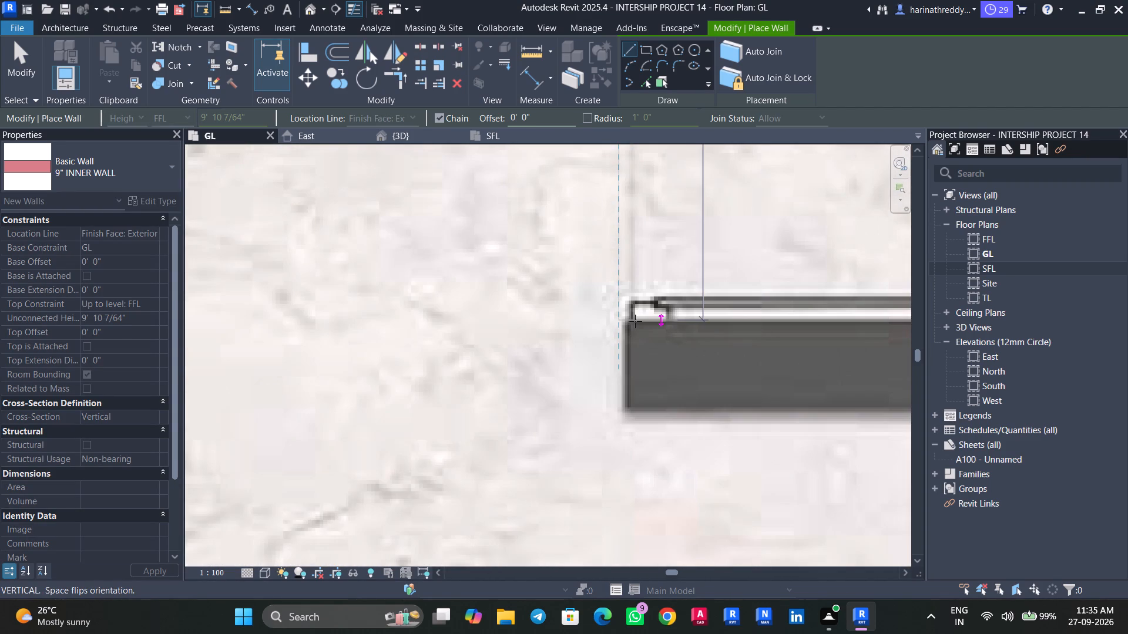
click(635, 321)
key(Escape)
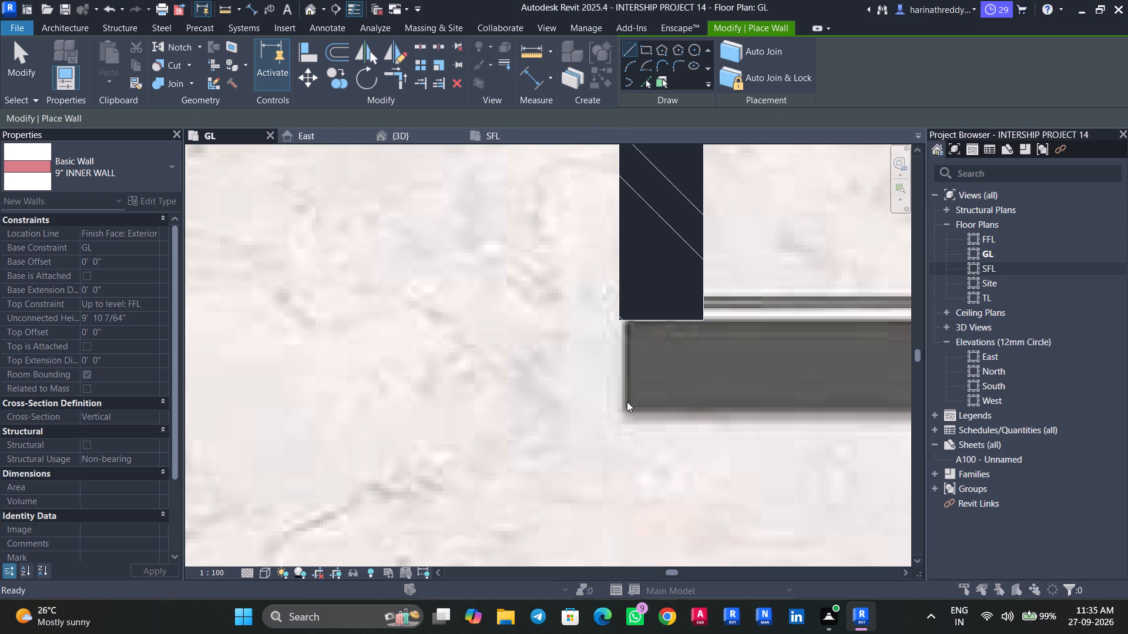
Draw a 9" INNER WALL between Bedroom-02 and the lift, ending at the lift's corner by Hobby Space.
click(683, 184)
click(626, 408)
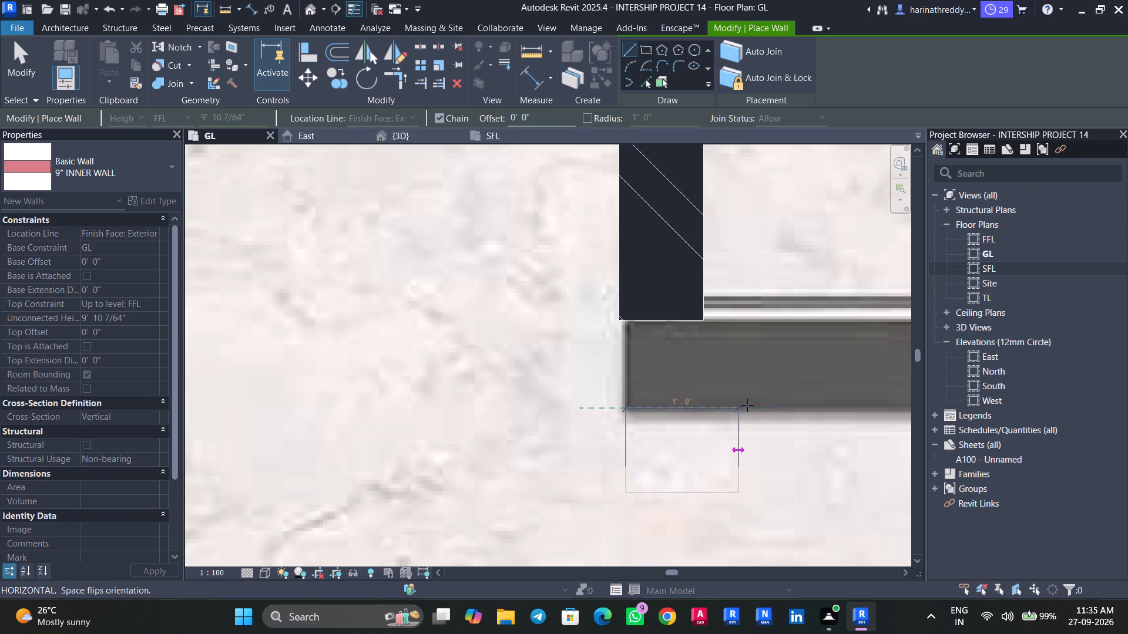
key(space)
middle_drag(793, 400, 211, 392)
middle_drag(539, 391, 248, 392)
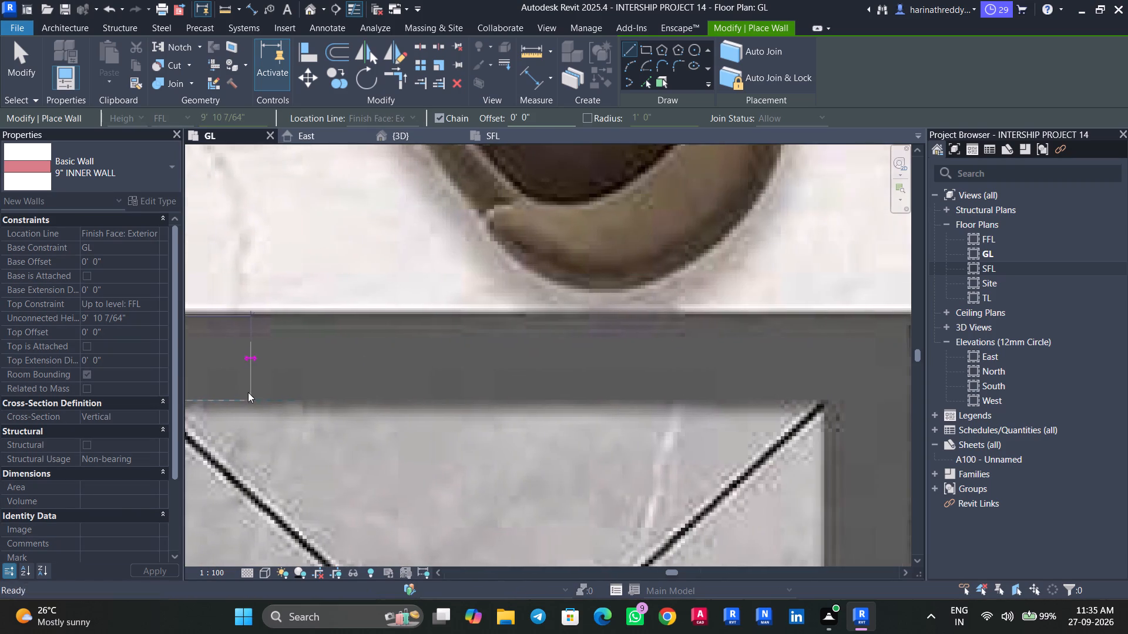
middle_drag(590, 389, 324, 385)
middle_drag(507, 383, 273, 383)
scroll(359, 377, down, 4)
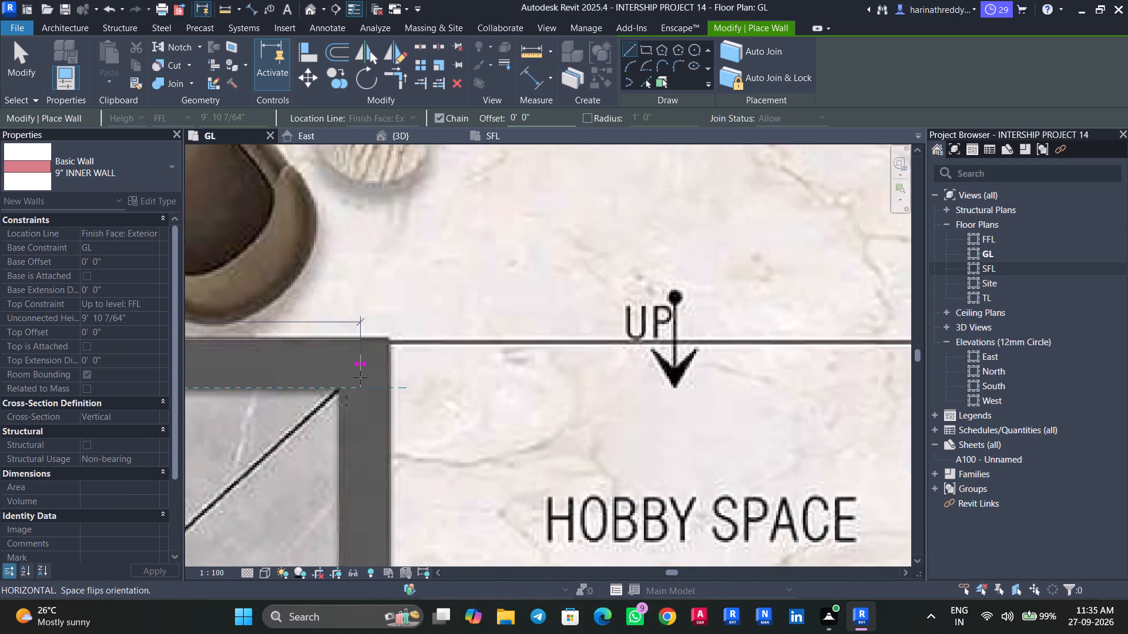
scroll(360, 377, up, 1)
scroll(360, 377, down, 6)
scroll(373, 384, up, 8)
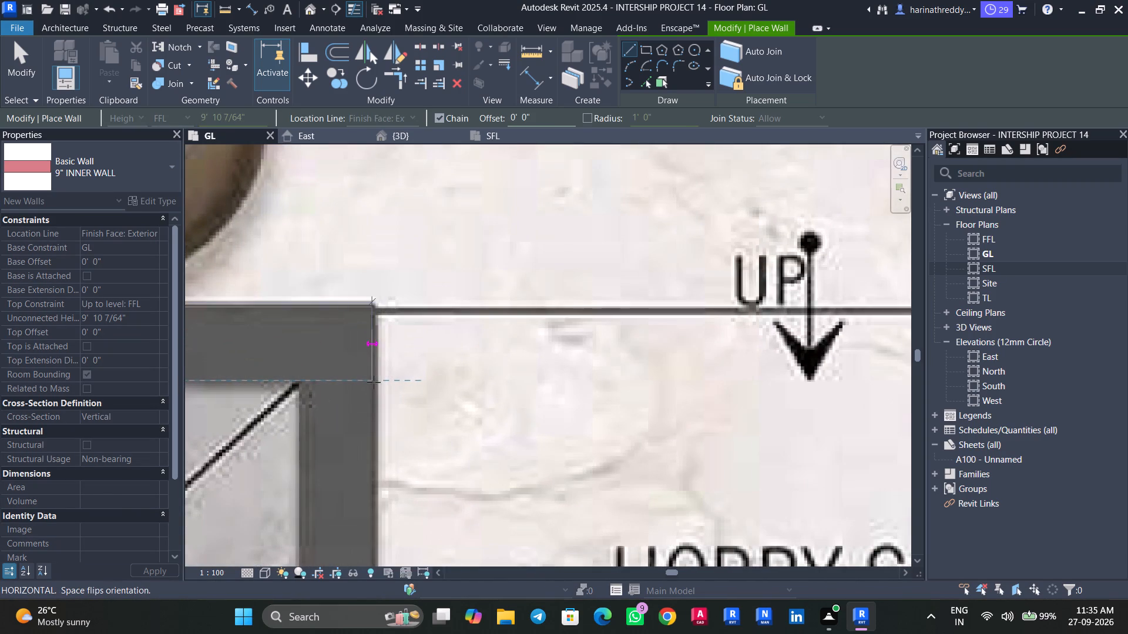
scroll(374, 382, up, 6)
click(379, 382)
key(Escape)
Draw a 9" INNER WALL between the lift and Hobby Space, ending at the staircase wall.
click(382, 382)
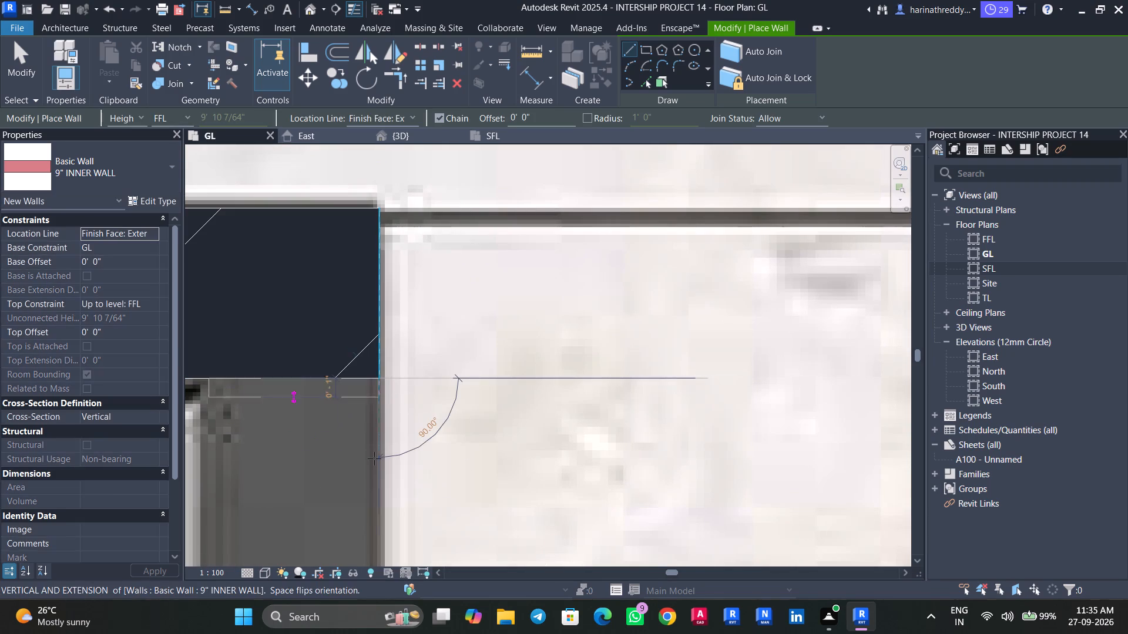
scroll(374, 495, down, 8)
scroll(374, 495, up, 1)
middle_drag(374, 495, 378, 252)
middle_drag(371, 434, 408, 227)
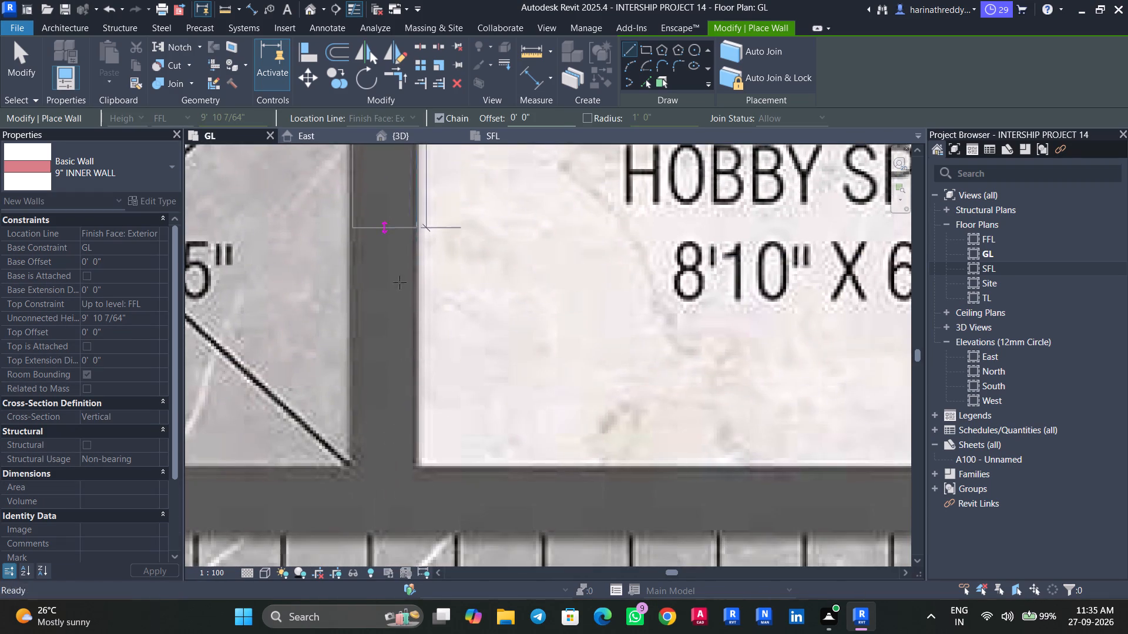
middle_drag(399, 390, 407, 262)
scroll(414, 319, up, 5)
click(422, 358)
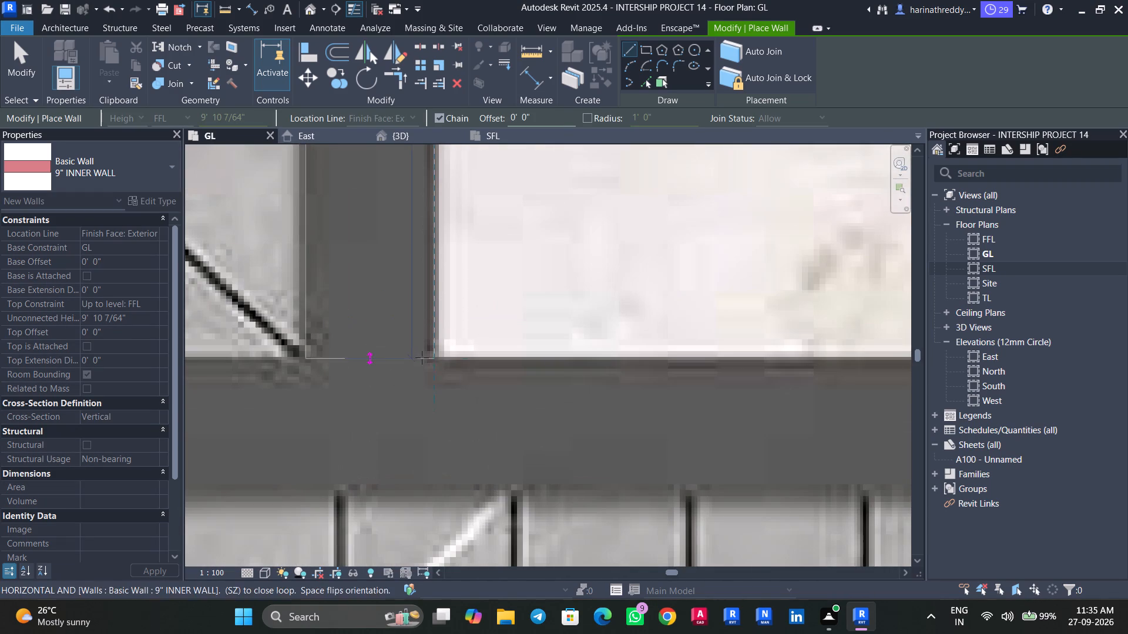
key(Escape)
Draw a 9" INNER WALL from the outer wall along the staircase, past Hobby Space and the lift, to the lift's lobby-side inner corner.
scroll(361, 420, down, 1)
scroll(361, 420, up, 1)
scroll(361, 420, down, 15)
middle_drag(333, 430, 493, 382)
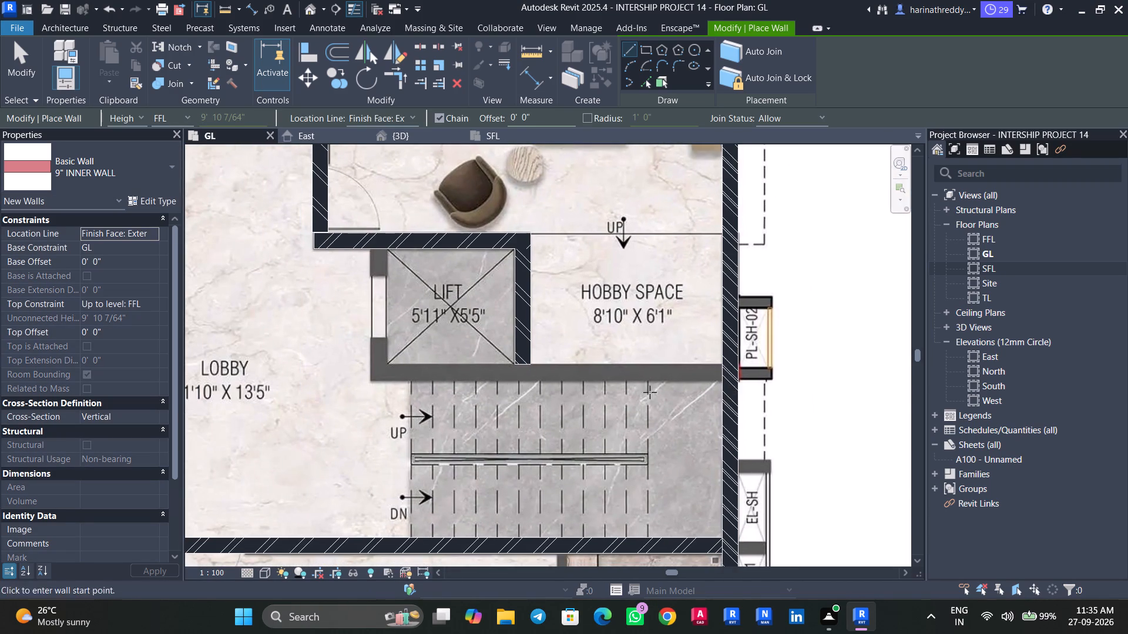
scroll(726, 383, down, 1)
scroll(726, 382, up, 2)
scroll(726, 382, down, 1)
scroll(725, 381, up, 8)
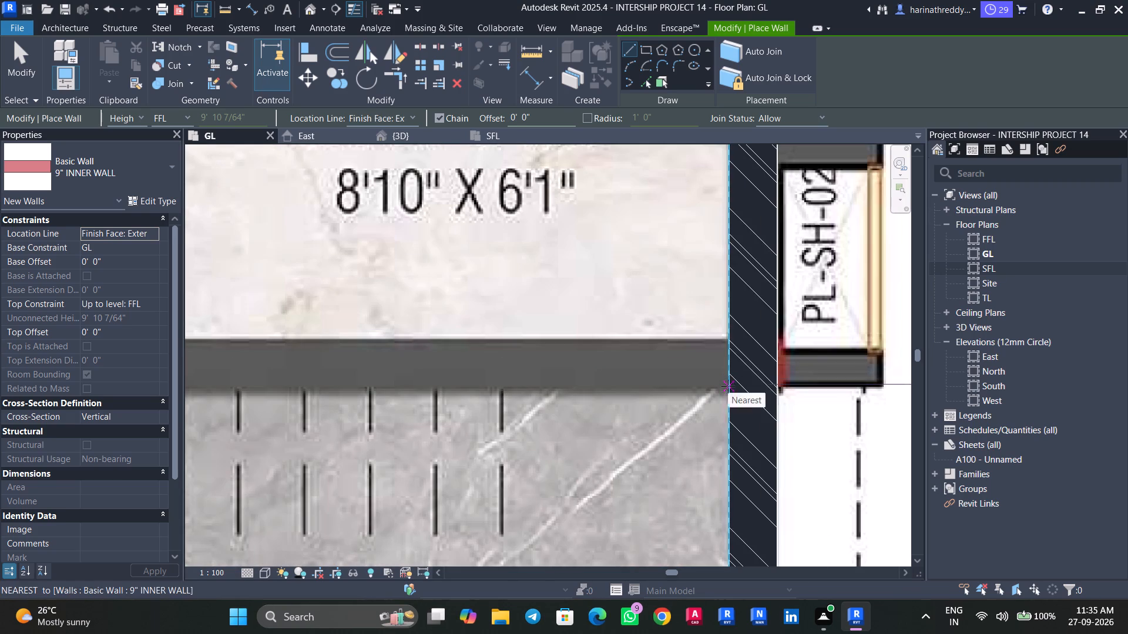
click(728, 386)
middle_drag(465, 388, 726, 385)
middle_drag(366, 384, 675, 383)
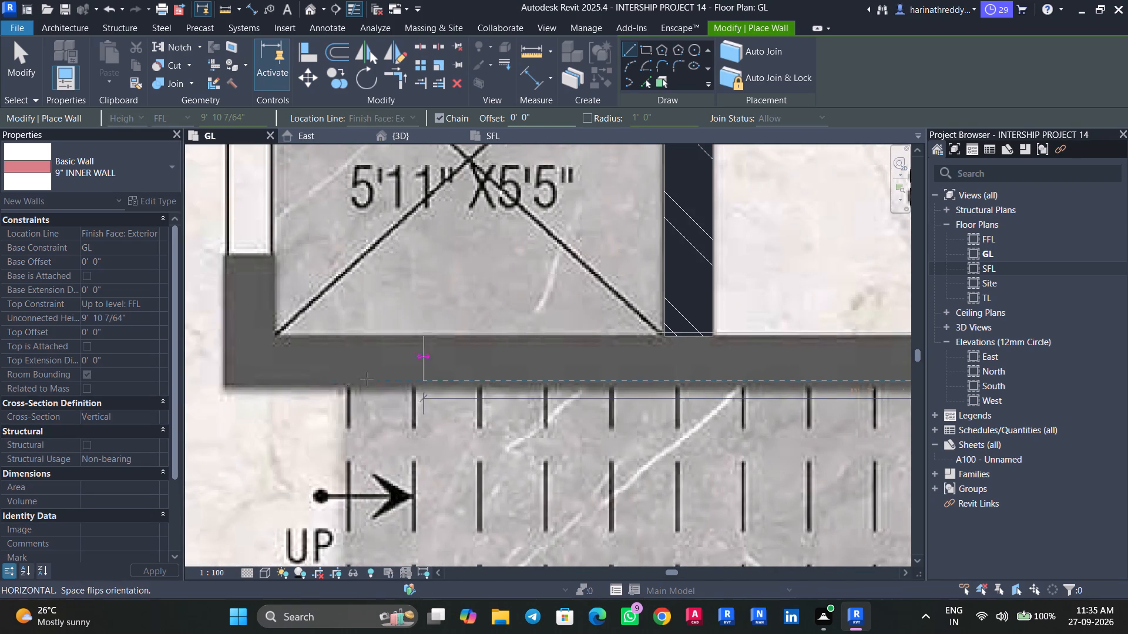
middle_drag(330, 379, 424, 387)
click(367, 379)
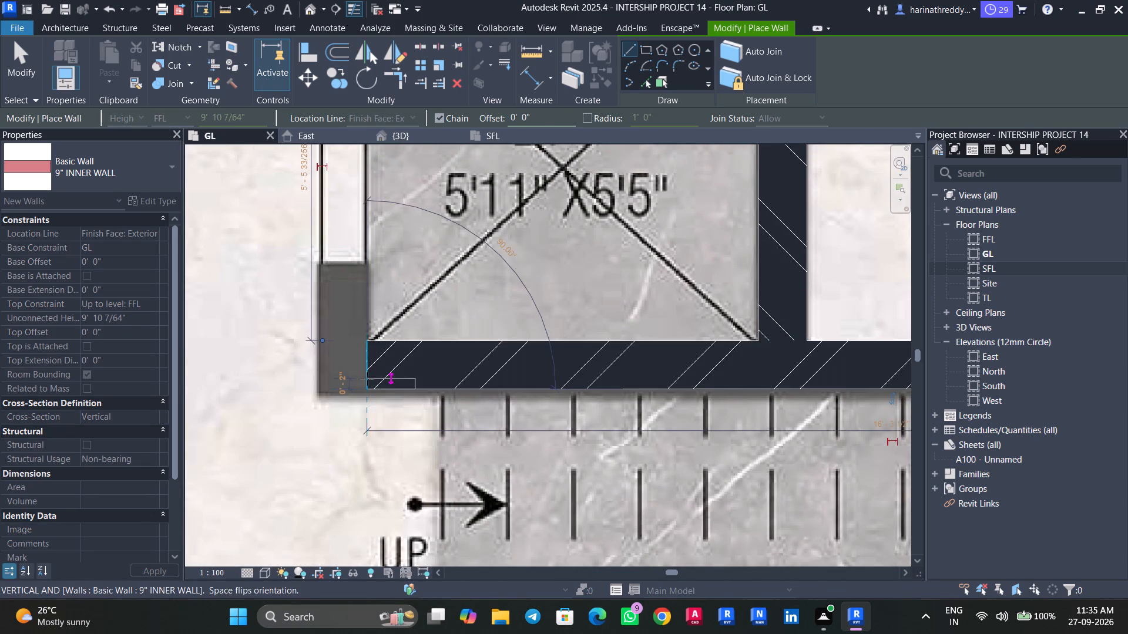
key(Escape)
Close the lift shaft with a 9" INNER WALL along its lobby side, from the staircase wall to the Bedroom-02 wall.
click(368, 386)
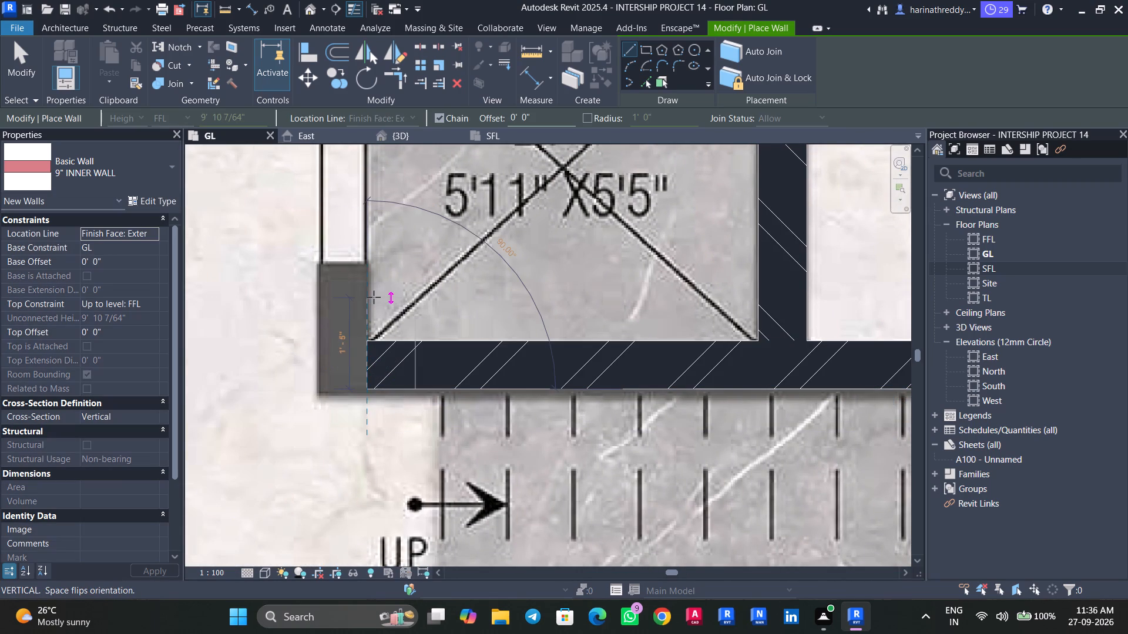
key(space)
middle_drag(360, 245, 376, 469)
scroll(392, 356, down, 2)
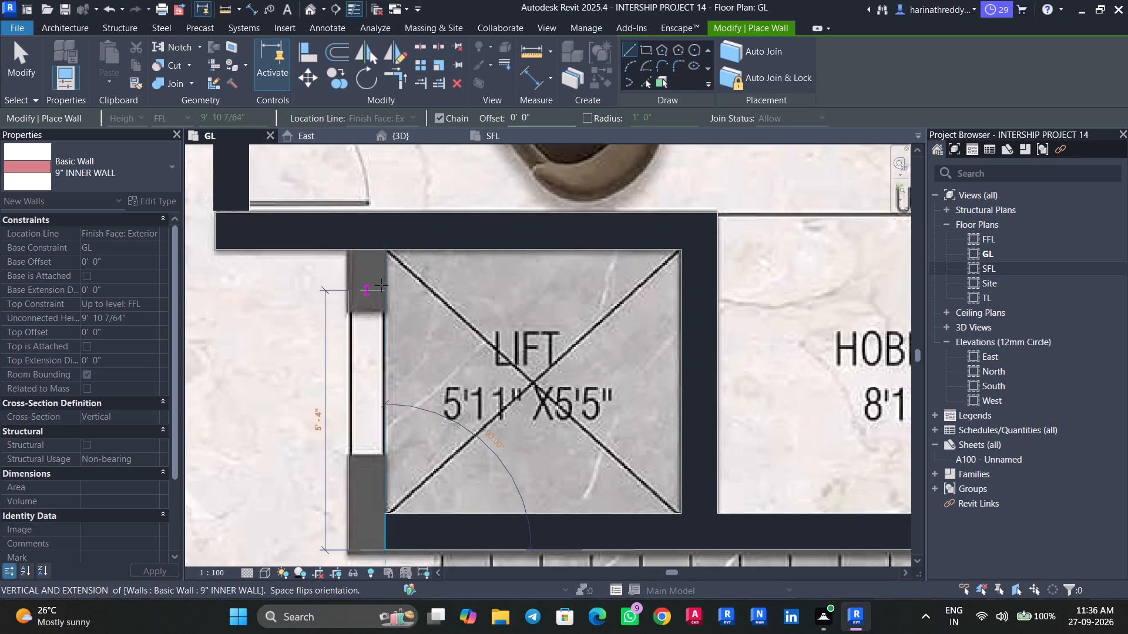
click(380, 249)
key(Escape)
key(Escape)
key(Escape)
click(360, 342)
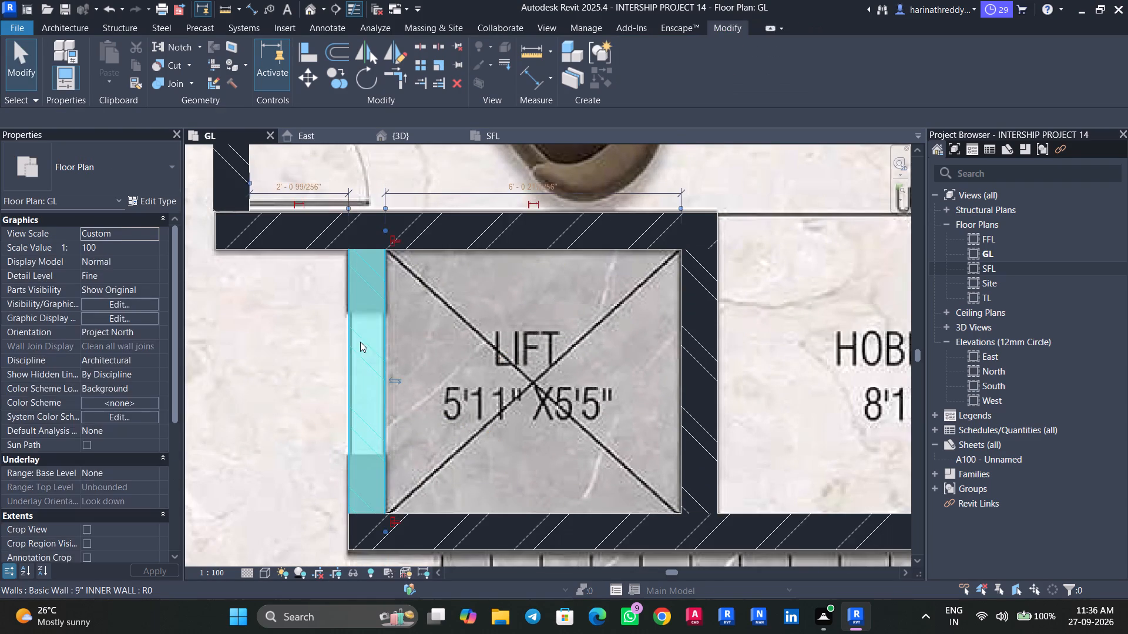
scroll(354, 380, down, 8)
key(Escape)
key(Escape)
Draw a 6" WALL separating Bedroom-02 from its Walk-In and Toilet, from the outer wall to the Puja-side wall.
scroll(487, 353, down, 4)
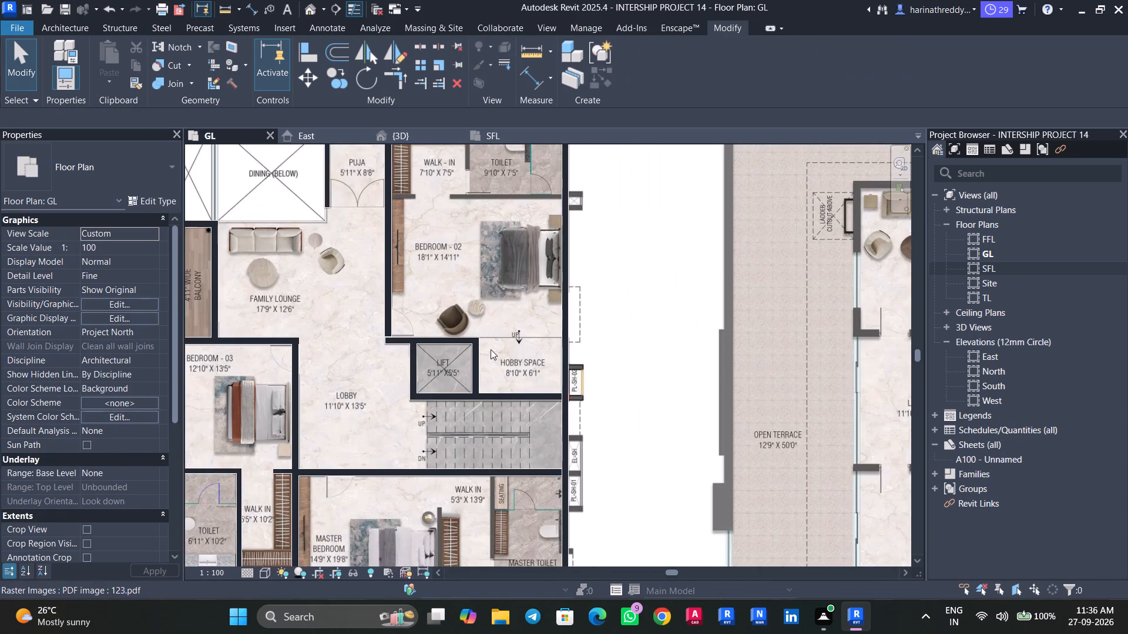
middle_drag(512, 341, 547, 431)
scroll(422, 264, up, 3)
scroll(535, 290, up, 1)
middle_drag(535, 294, 523, 427)
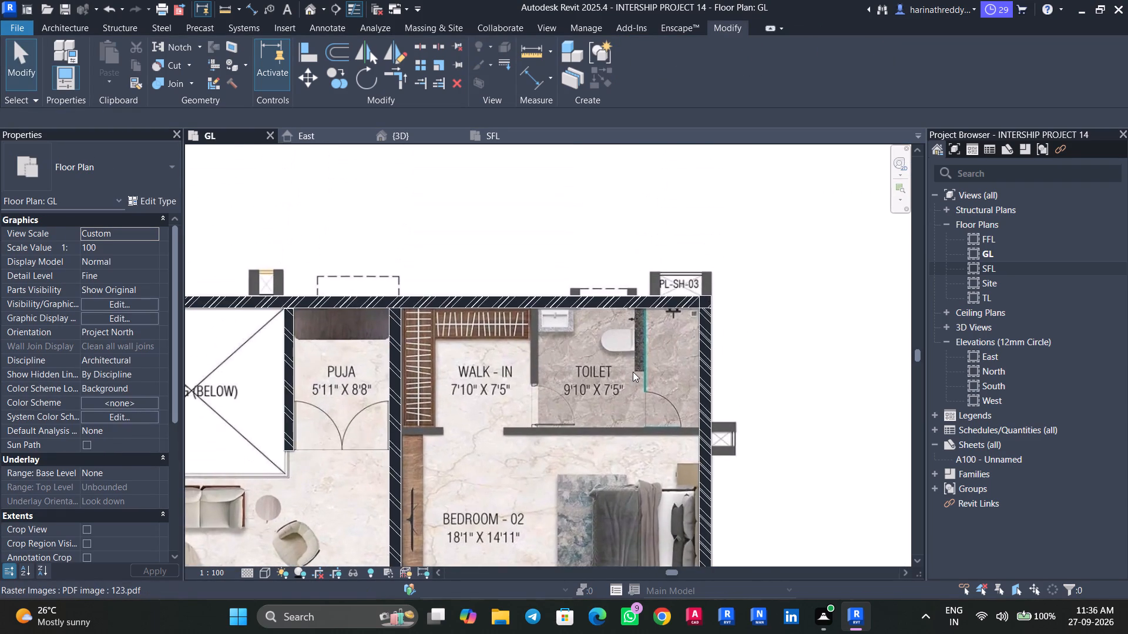
scroll(633, 372, up, 1)
scroll(633, 371, down, 1)
scroll(633, 371, up, 4)
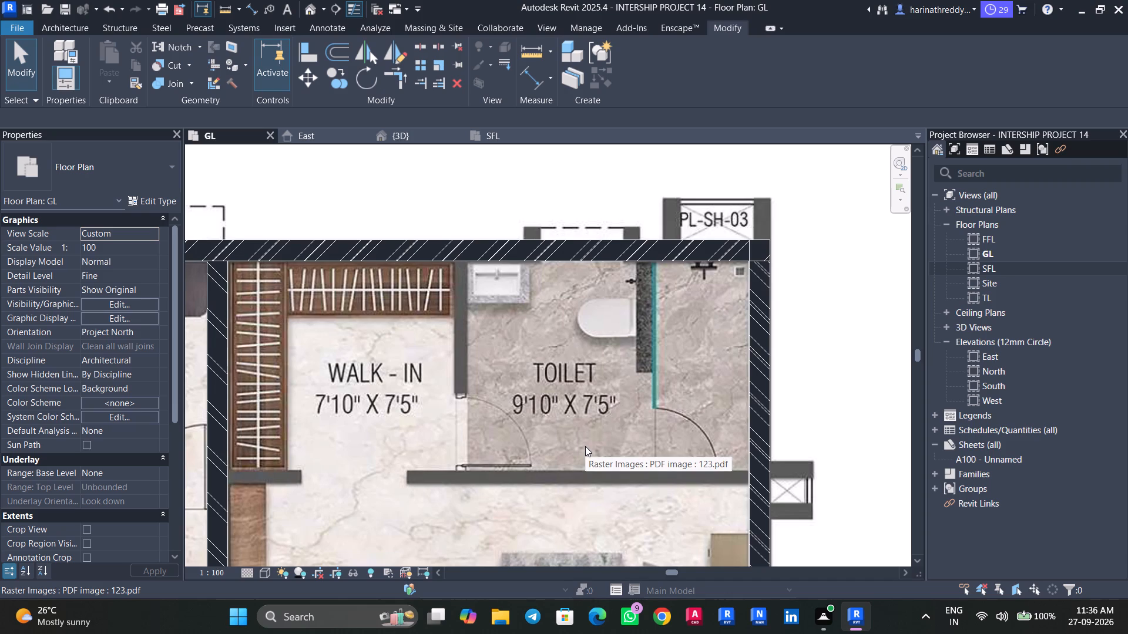
key(w)
key(a)
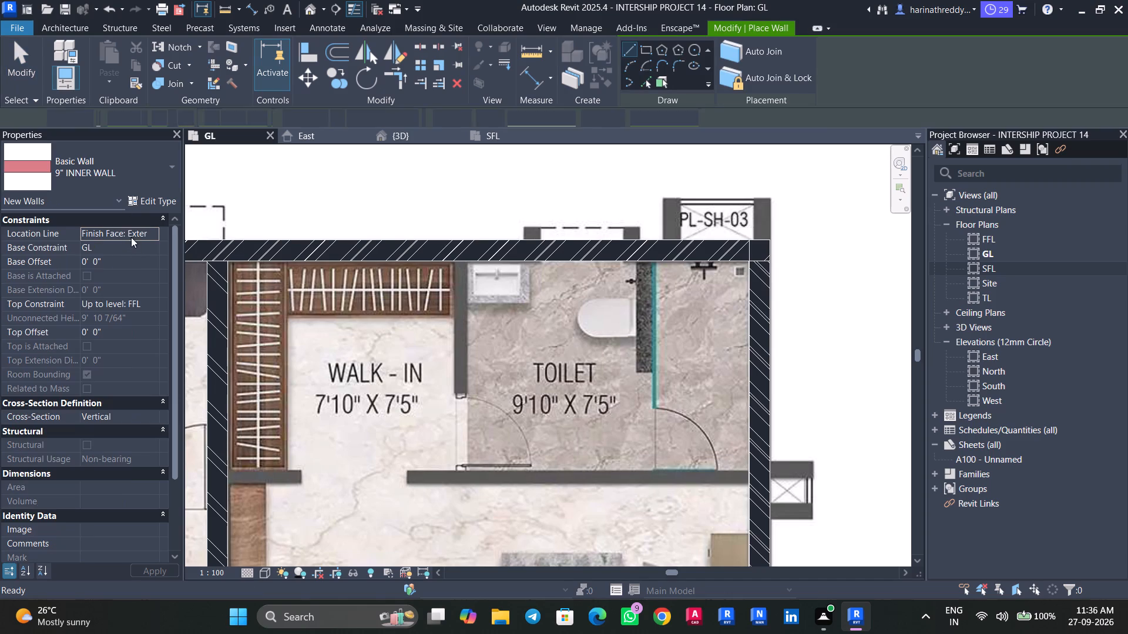
click(63, 181)
scroll(46, 280, up, 3)
click(59, 243)
scroll(744, 524, up, 2)
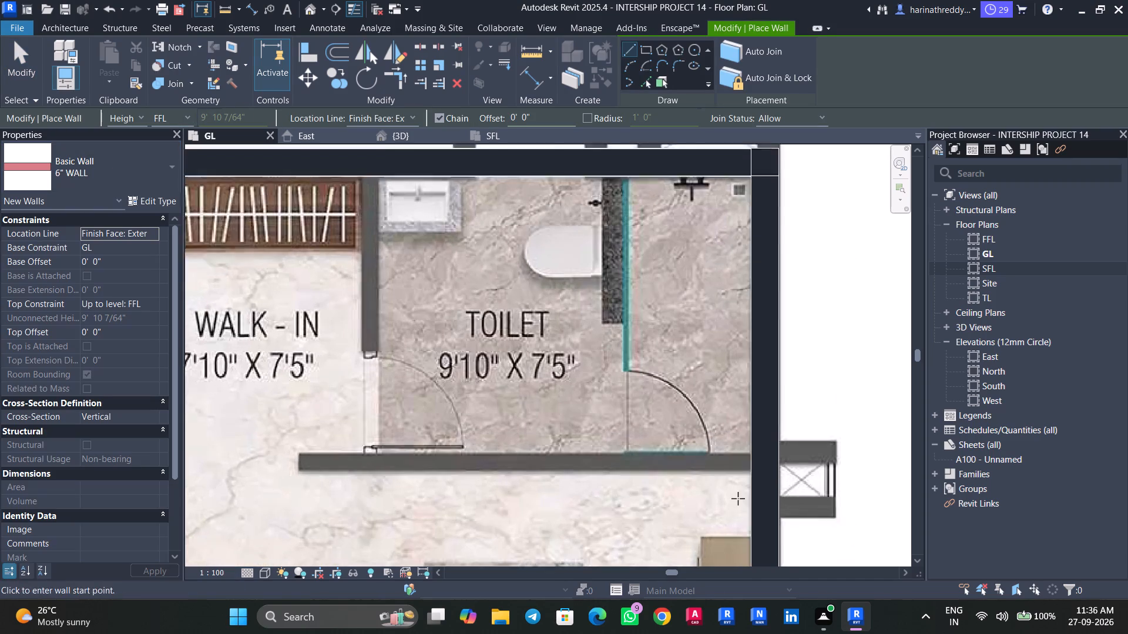
scroll(738, 498, up, 6)
click(754, 469)
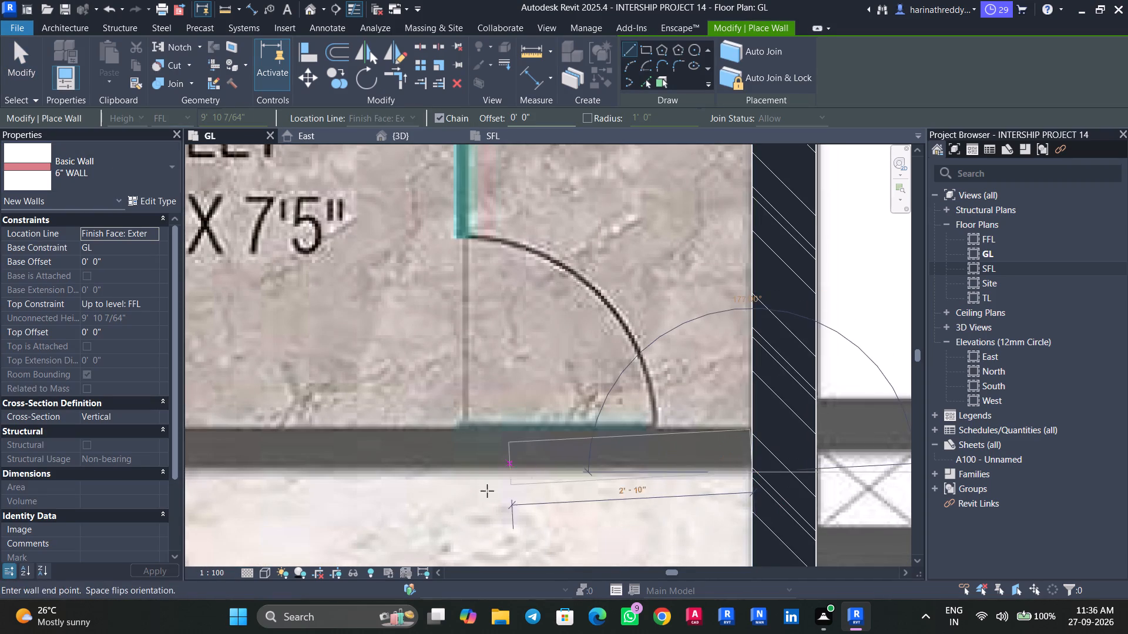
middle_drag(444, 470, 766, 463)
middle_drag(409, 466, 724, 458)
middle_drag(421, 455, 794, 422)
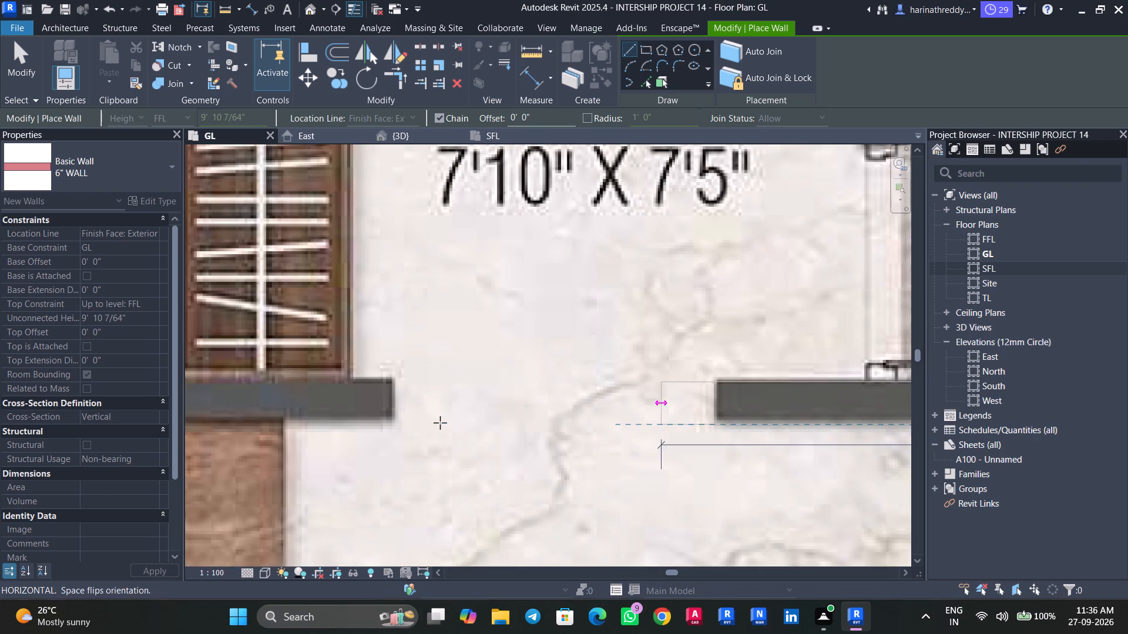
middle_drag(402, 419, 703, 413)
click(469, 410)
key(Escape)
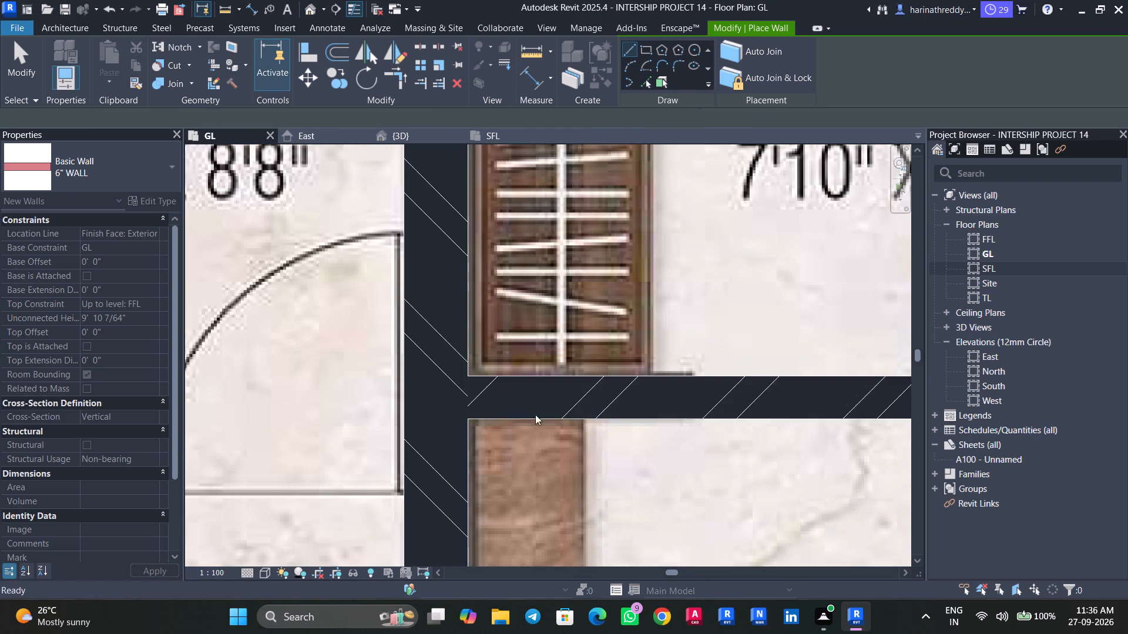
key(Escape)
Nudge the 6" WALL between Bedroom-02 and its Walk-In and Toilet slightly up onto the underlay wall.
click(633, 409)
middle_drag(642, 436, 93, 460)
key(Up)
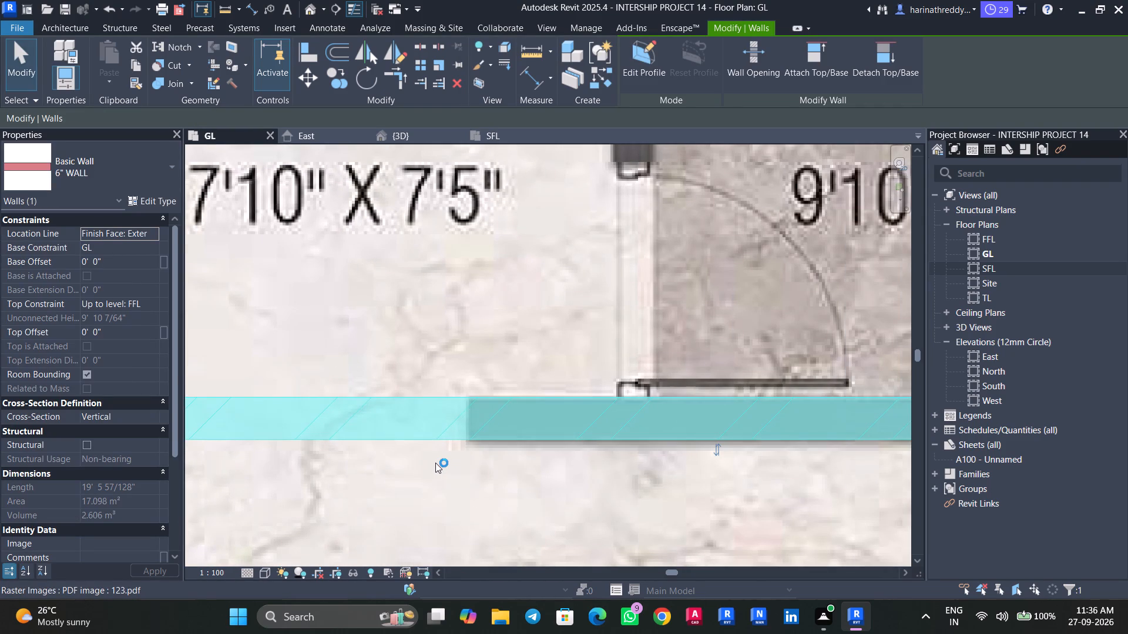
Draw a 6" WALL between Bedroom-02's Walk-In and Toilet, from the outer wall to the 6" wall along the bedroom.
scroll(435, 463, down, 3)
middle_drag(435, 463, 436, 522)
scroll(435, 518, down, 3)
scroll(435, 518, up, 1)
scroll(435, 518, down, 1)
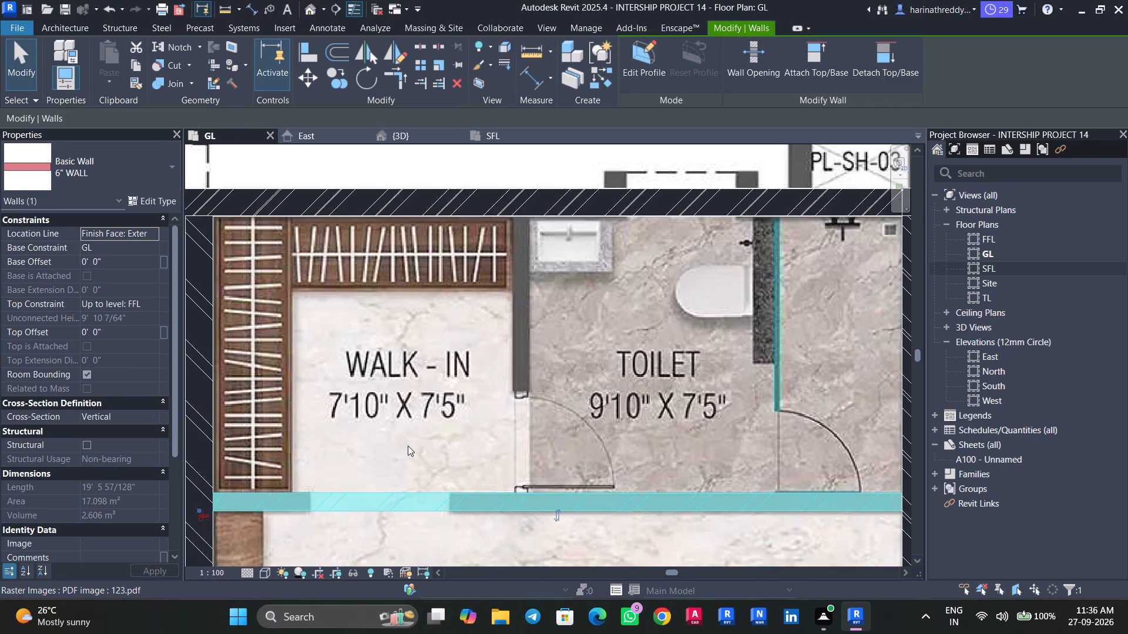
scroll(416, 440, down, 4)
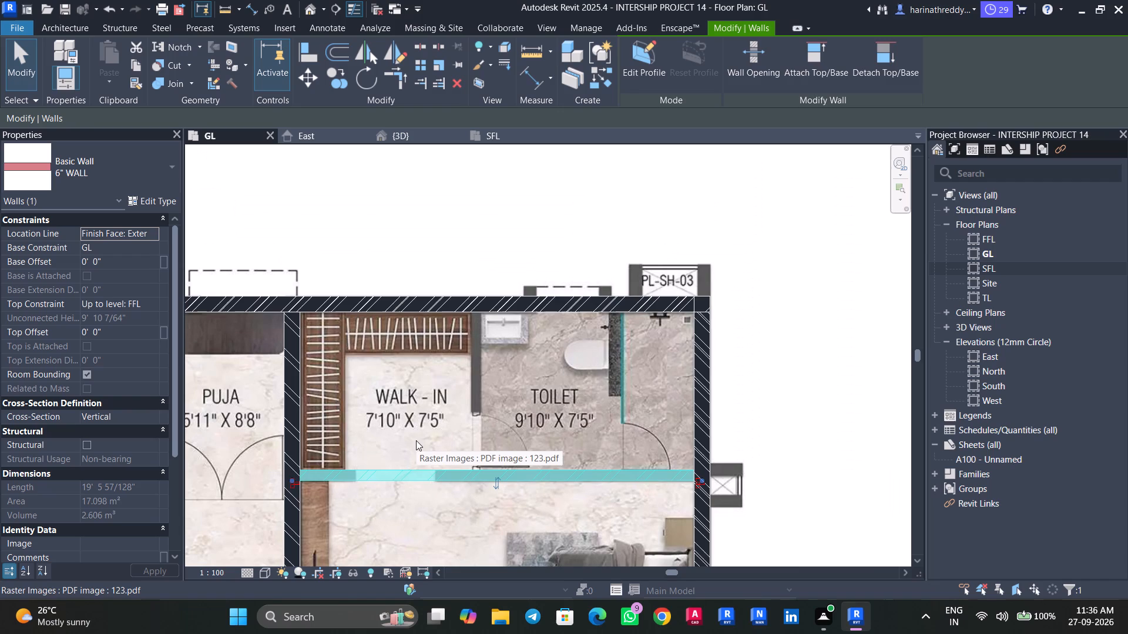
text(WA)
scroll(472, 310, up, 11)
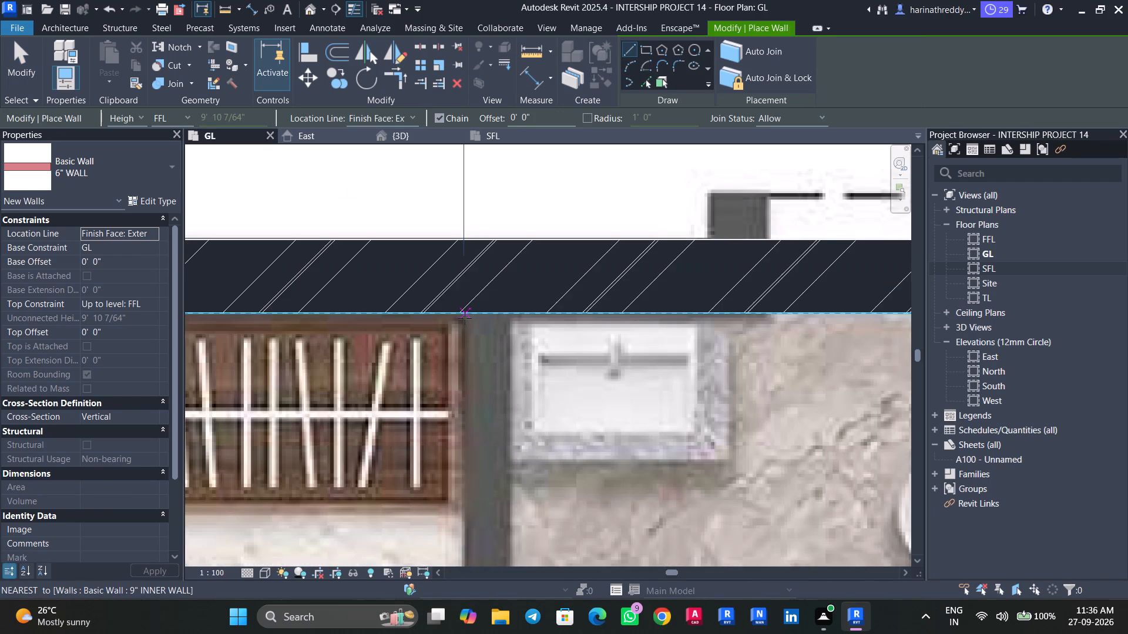
click(462, 315)
key(space)
middle_drag(455, 488, 479, 339)
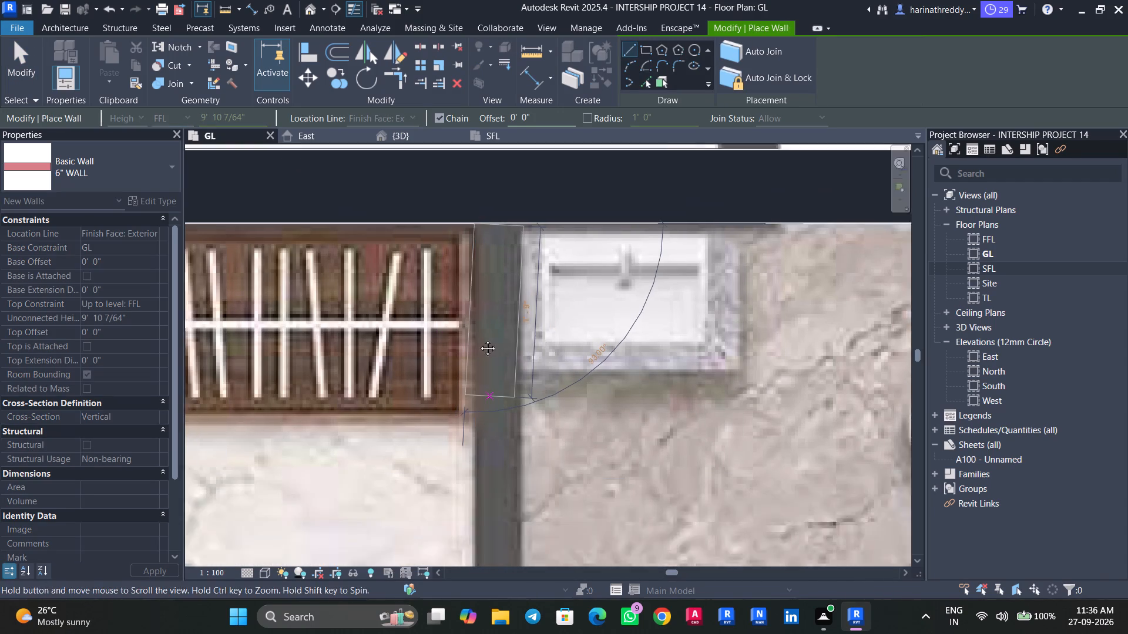
middle_drag(479, 339, 484, 312)
middle_drag(490, 457, 484, 292)
middle_drag(495, 473, 476, 337)
middle_drag(475, 430, 471, 257)
click(468, 400)
key(Escape)
key(Escape)
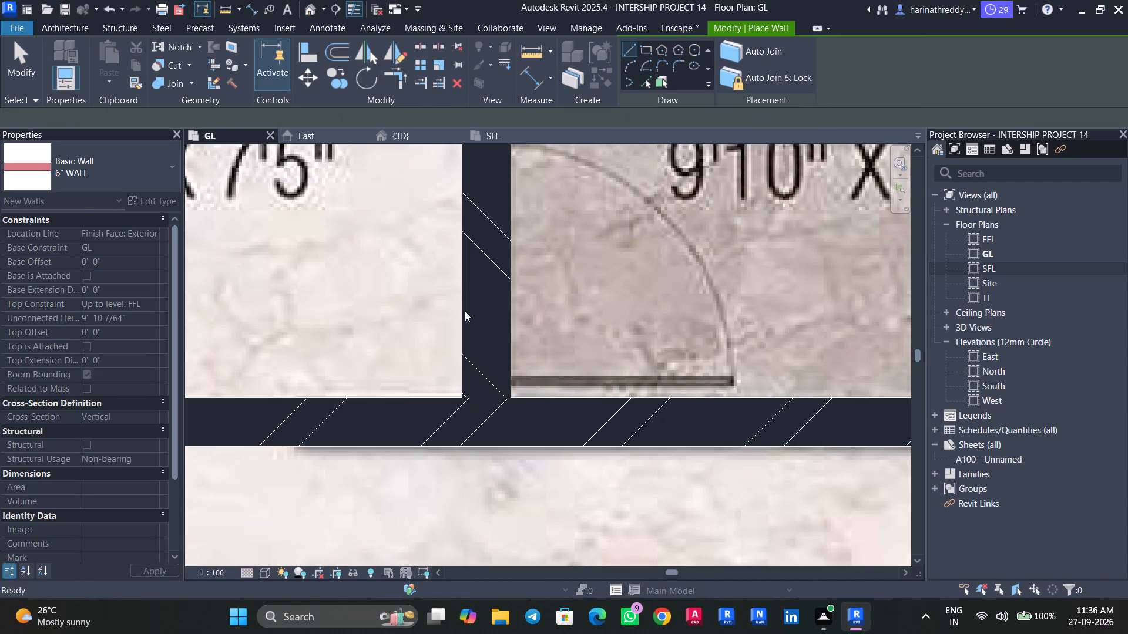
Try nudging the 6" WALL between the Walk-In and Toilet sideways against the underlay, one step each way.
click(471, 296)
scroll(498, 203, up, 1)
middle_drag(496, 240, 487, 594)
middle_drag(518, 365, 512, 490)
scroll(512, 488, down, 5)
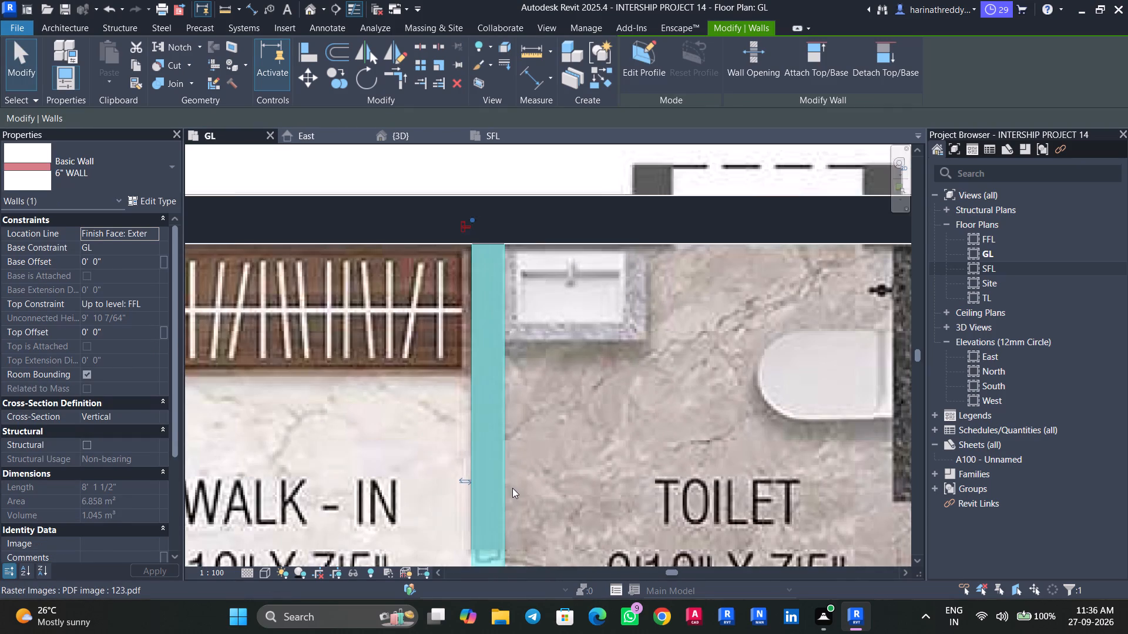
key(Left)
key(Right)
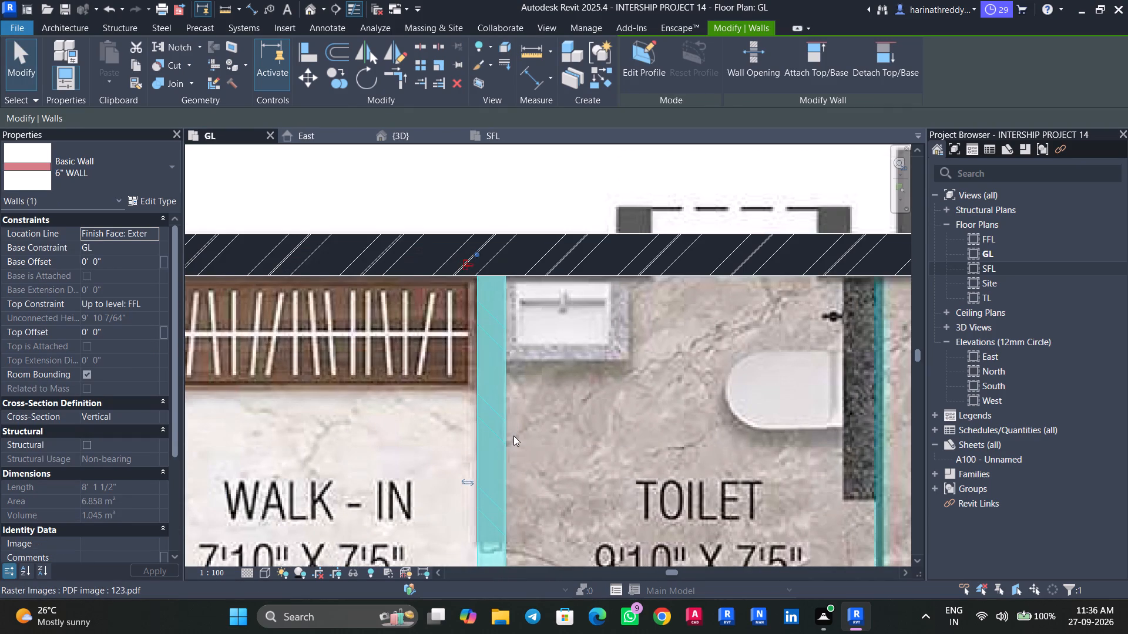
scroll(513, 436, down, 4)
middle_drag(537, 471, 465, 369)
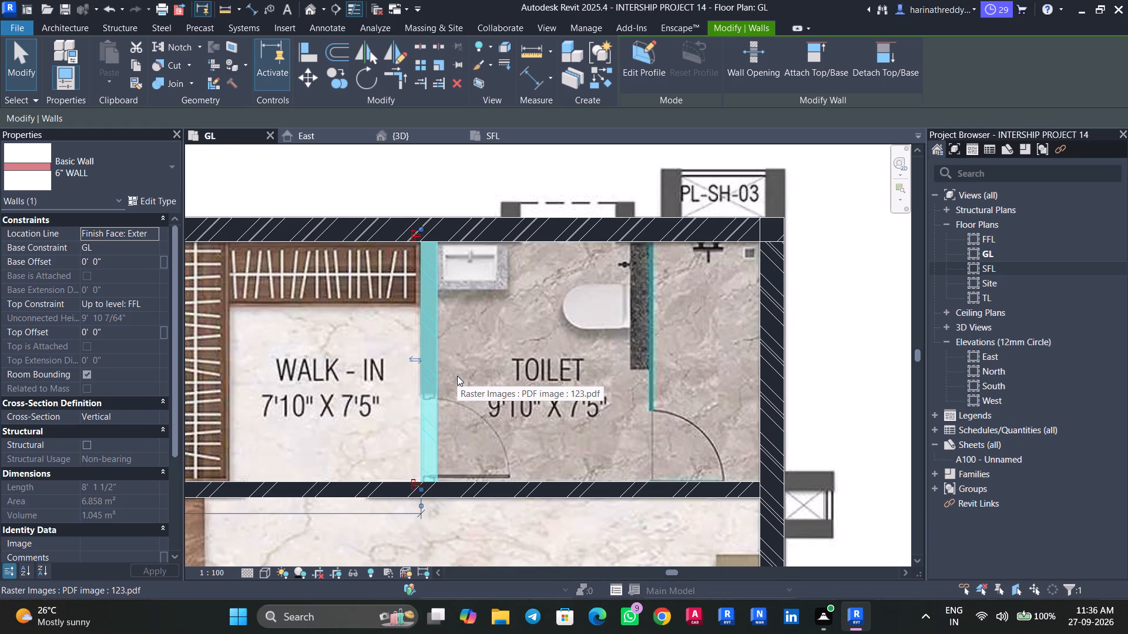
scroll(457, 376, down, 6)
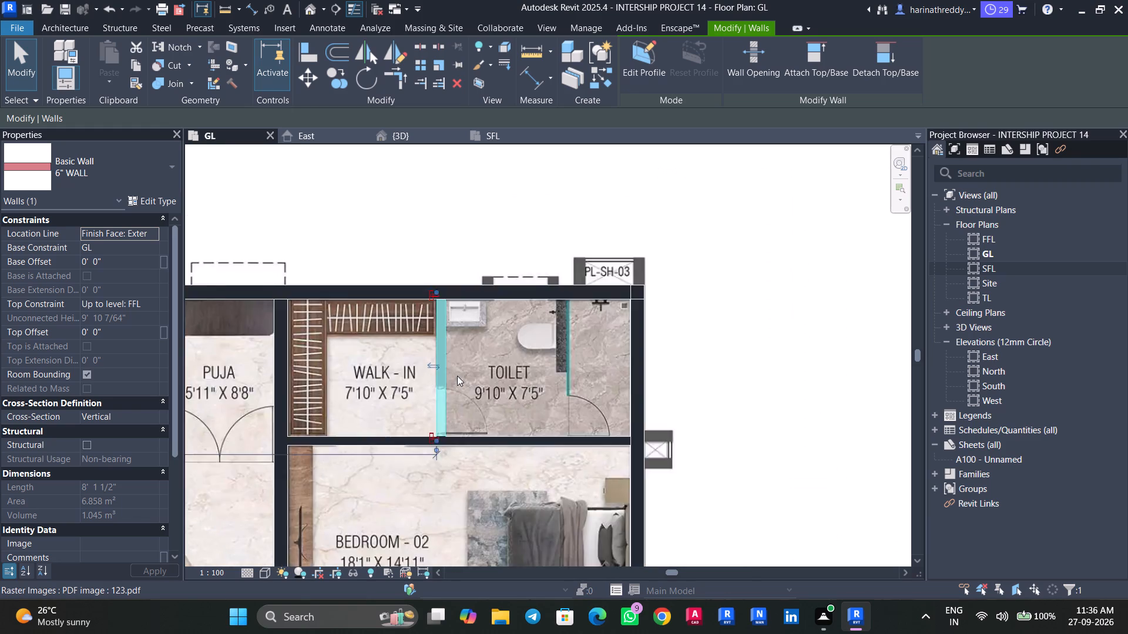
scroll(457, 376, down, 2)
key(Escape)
Examine the Family Lounge, Lobby, bedroom and Dining areas for walls still to trace.
middle_drag(425, 441, 526, 373)
middle_drag(357, 410, 428, 392)
middle_drag(429, 439, 441, 336)
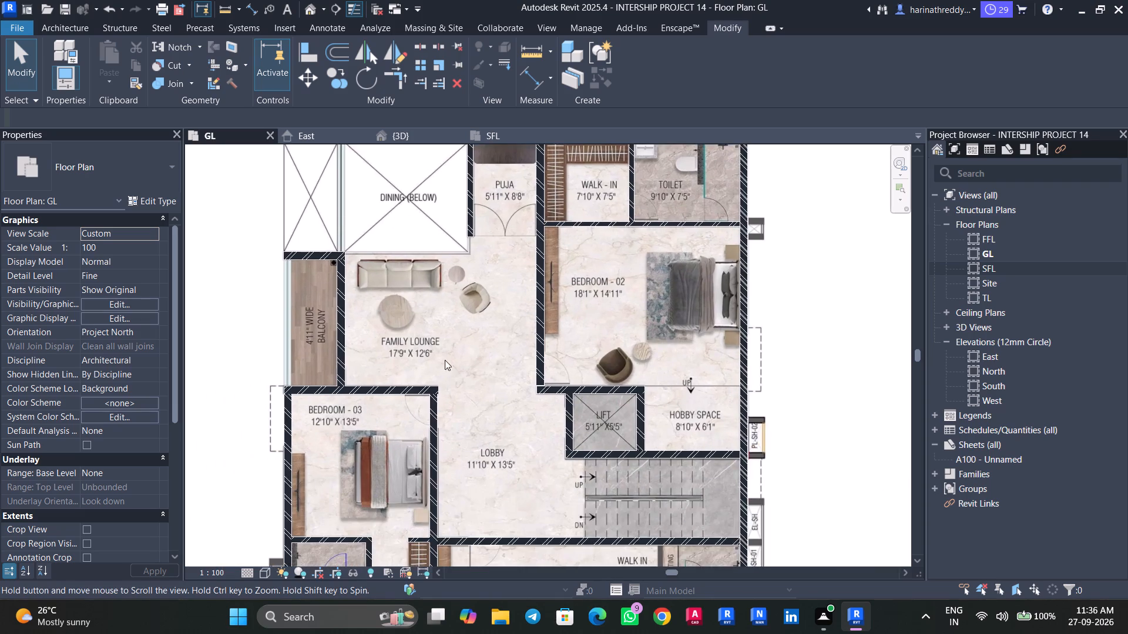
middle_drag(464, 434, 468, 369)
scroll(468, 369, up, 1)
middle_drag(484, 436, 482, 324)
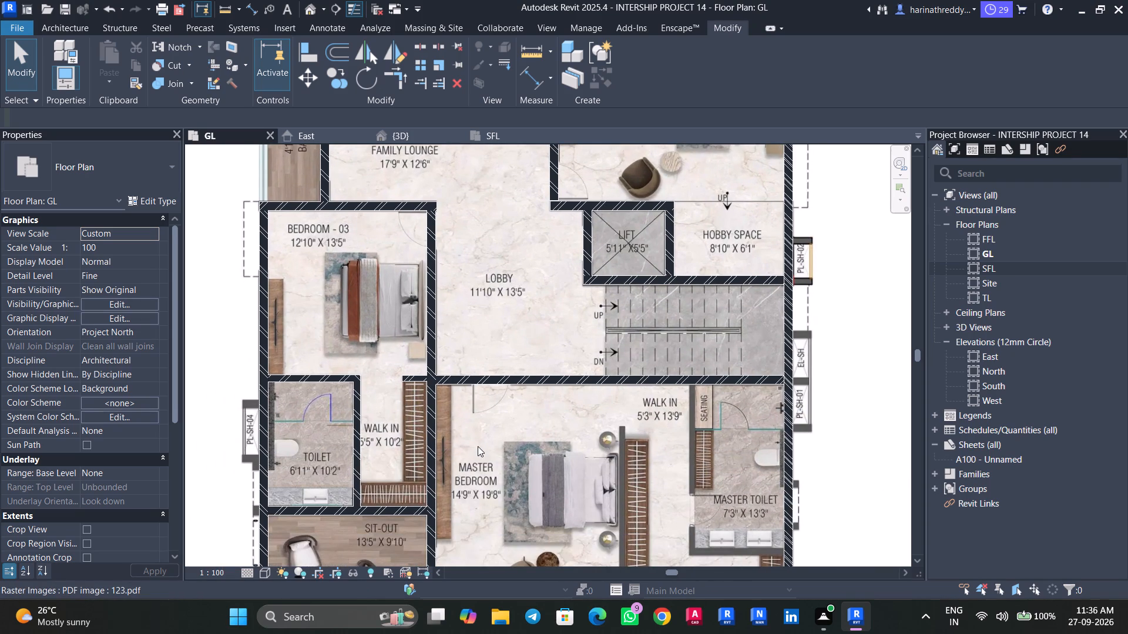
middle_drag(488, 492, 499, 542)
middle_drag(473, 299, 508, 486)
scroll(438, 246, up, 4)
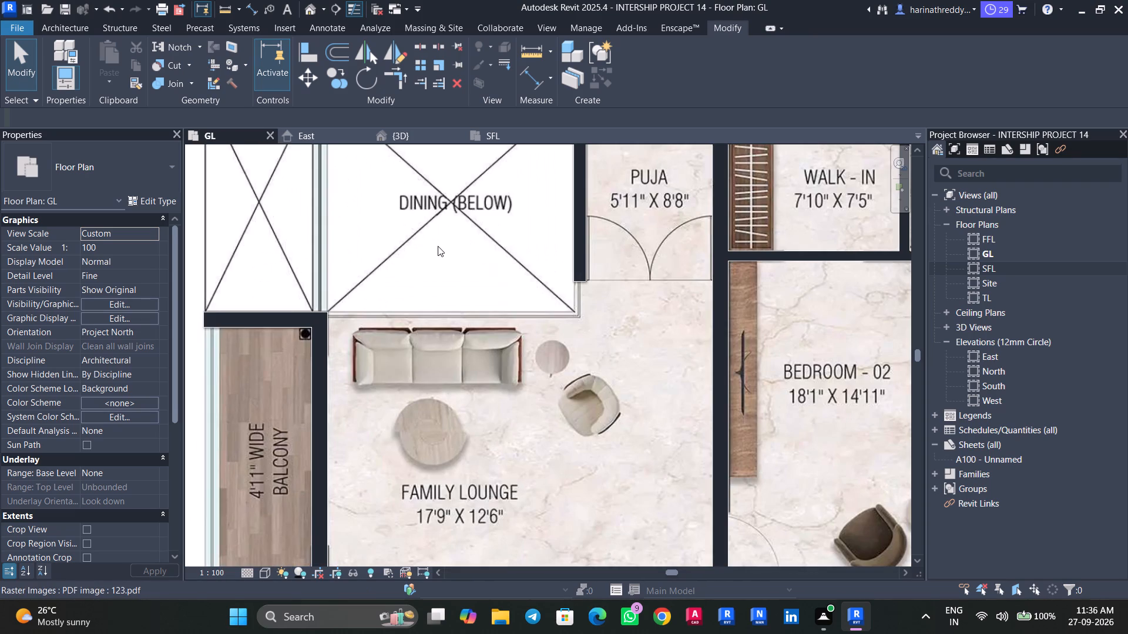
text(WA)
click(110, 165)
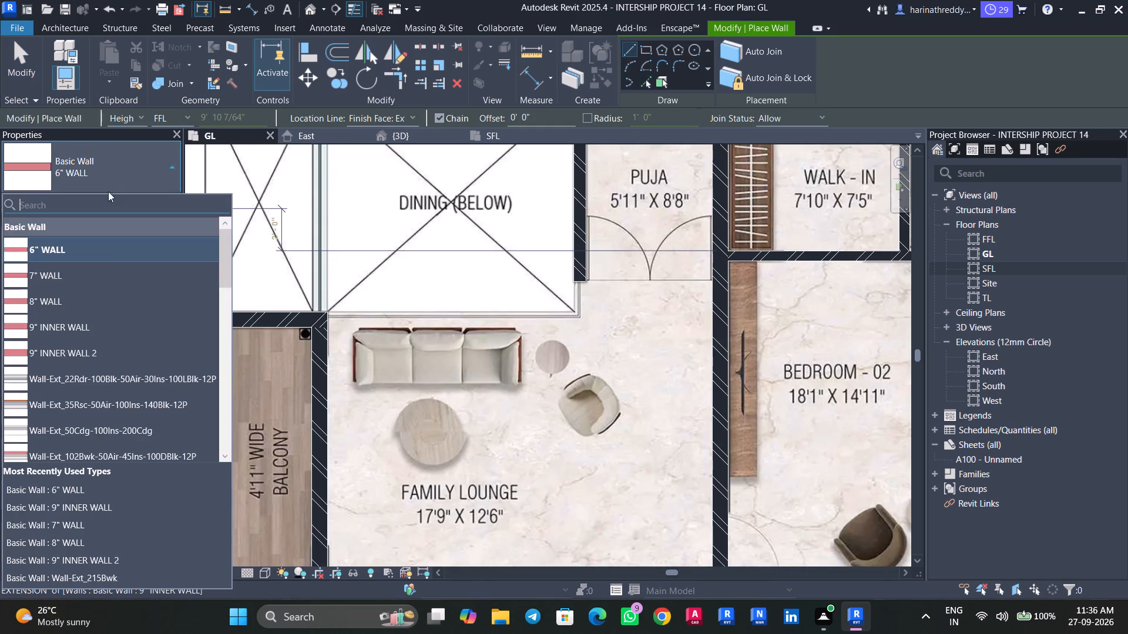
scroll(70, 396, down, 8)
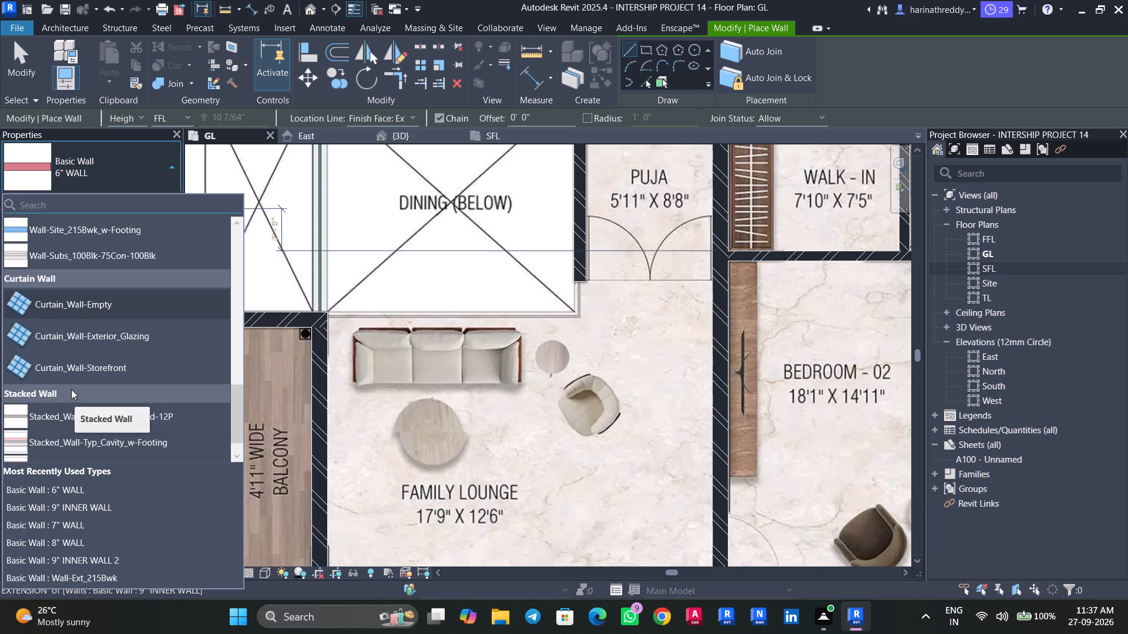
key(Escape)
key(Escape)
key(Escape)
Examine the plan from the Dining void to the Master Bedroom, Master Toilet and Walk In for untraced partitions.
scroll(345, 319, down, 6)
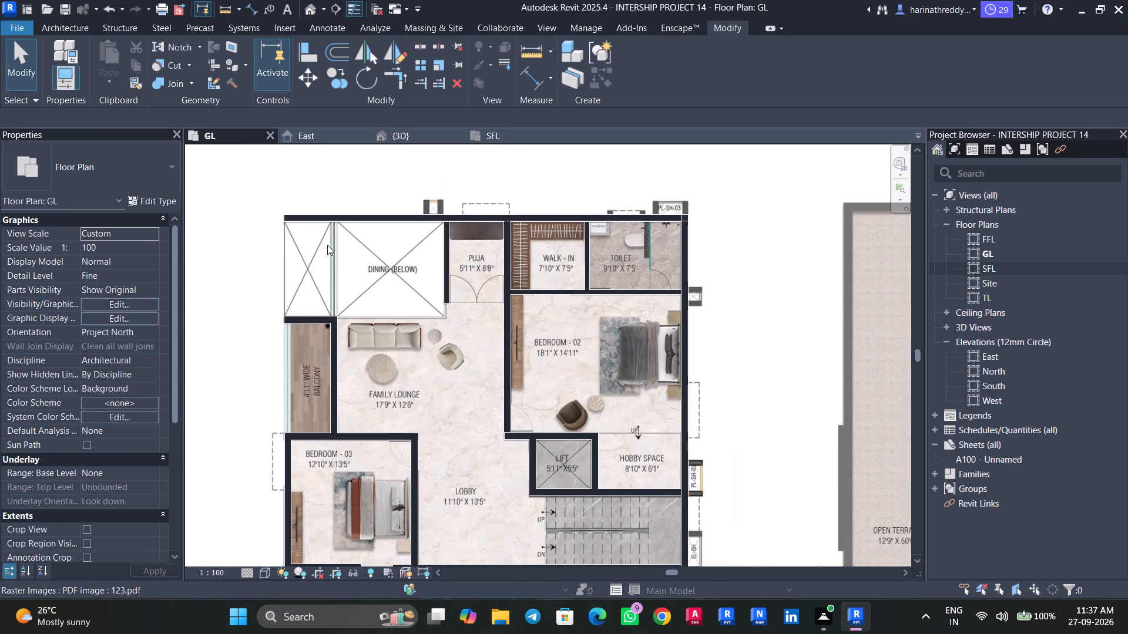
scroll(327, 244, up, 5)
scroll(323, 249, down, 6)
scroll(325, 258, up, 1)
scroll(326, 258, down, 2)
scroll(327, 259, up, 1)
scroll(327, 259, down, 4)
middle_drag(391, 335, 381, 239)
scroll(306, 281, up, 8)
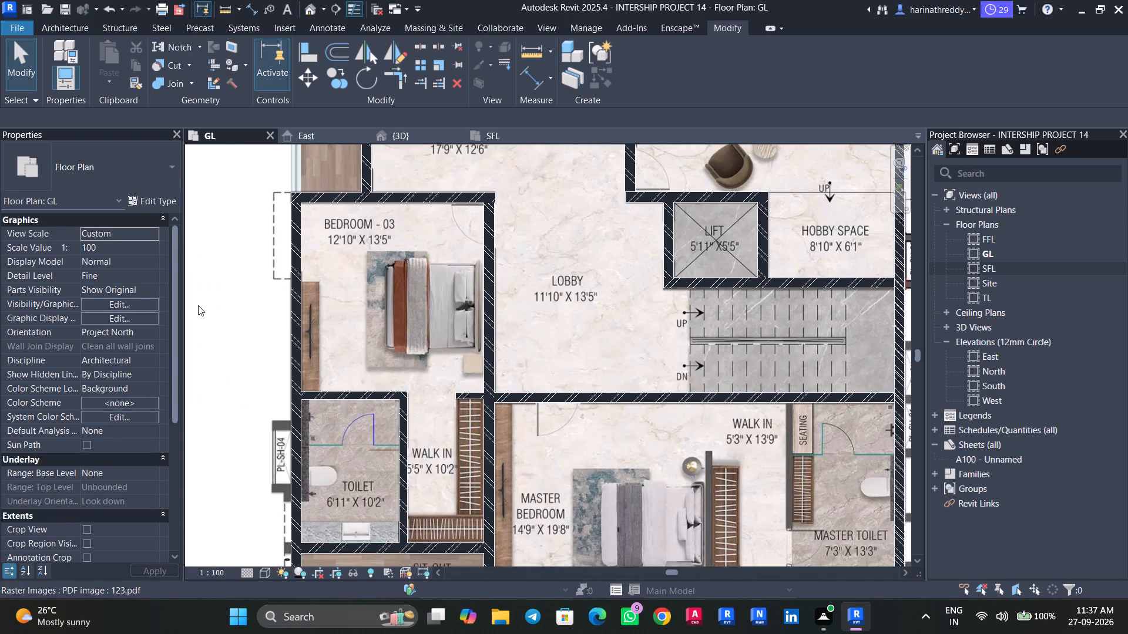
scroll(216, 306, down, 4)
scroll(575, 413, up, 5)
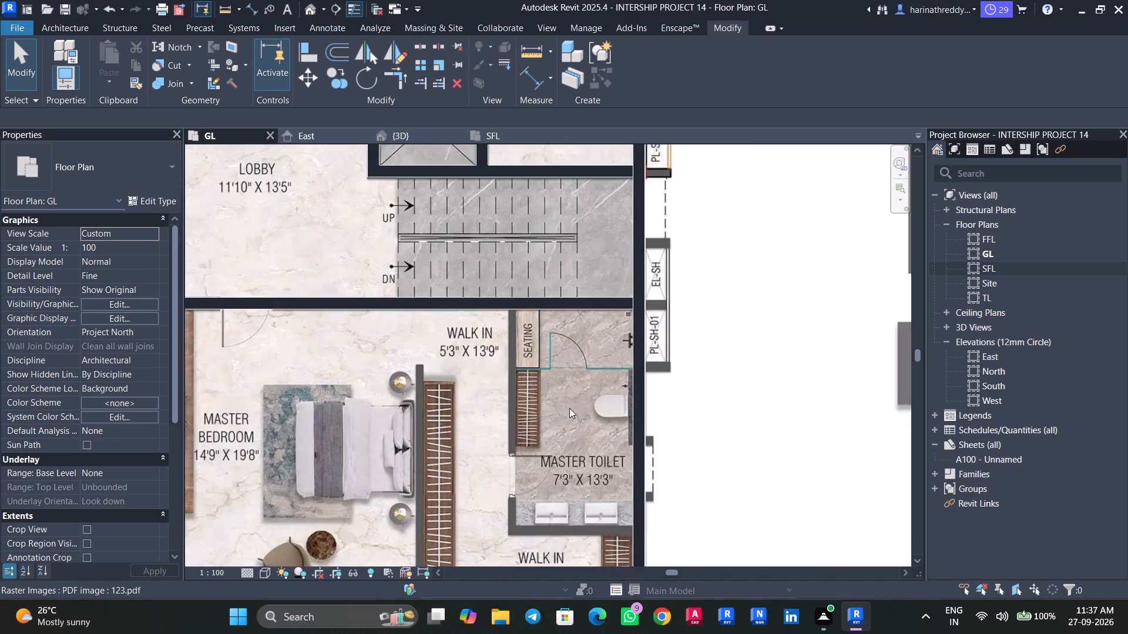
scroll(569, 408, up, 3)
middle_drag(552, 403, 553, 357)
middle_drag(428, 394, 479, 184)
scroll(479, 184, up, 1)
scroll(461, 270, down, 5)
scroll(461, 270, up, 1)
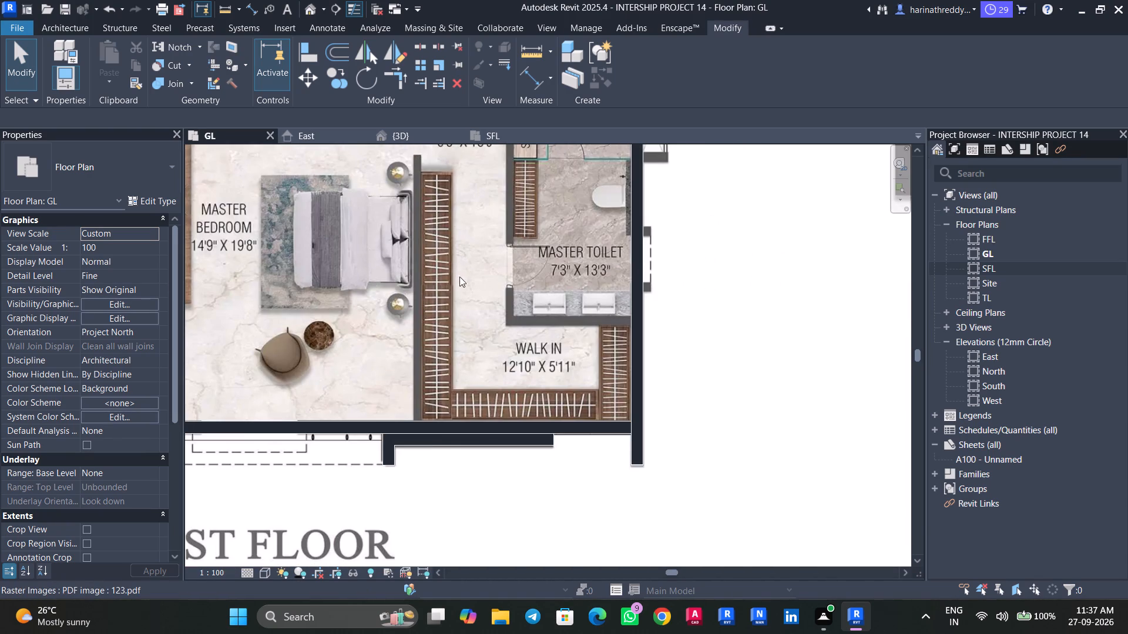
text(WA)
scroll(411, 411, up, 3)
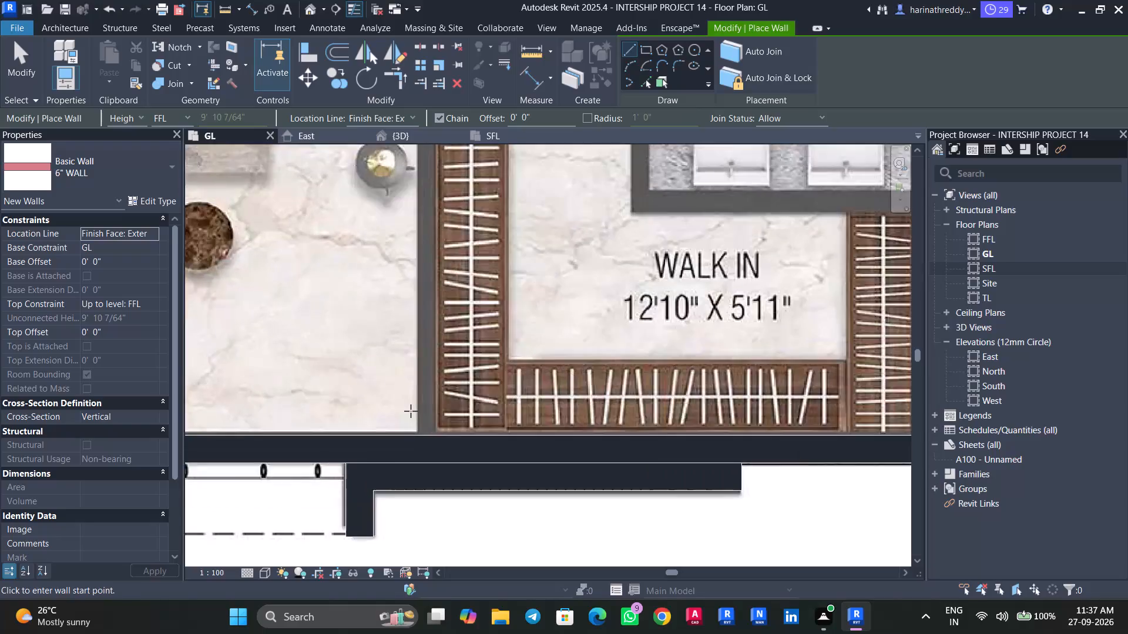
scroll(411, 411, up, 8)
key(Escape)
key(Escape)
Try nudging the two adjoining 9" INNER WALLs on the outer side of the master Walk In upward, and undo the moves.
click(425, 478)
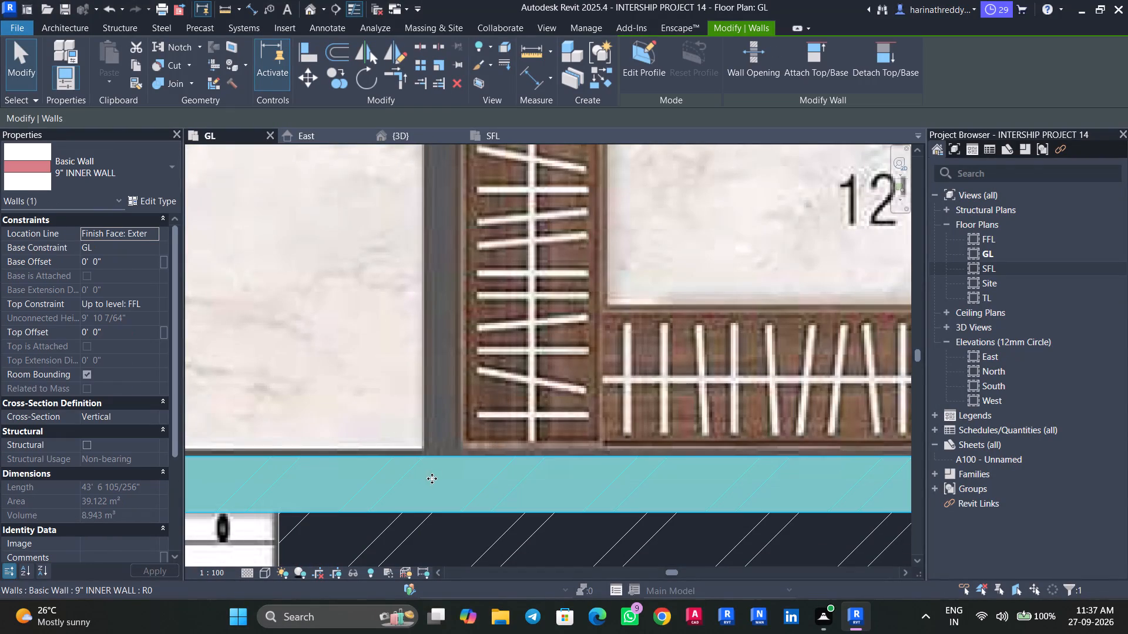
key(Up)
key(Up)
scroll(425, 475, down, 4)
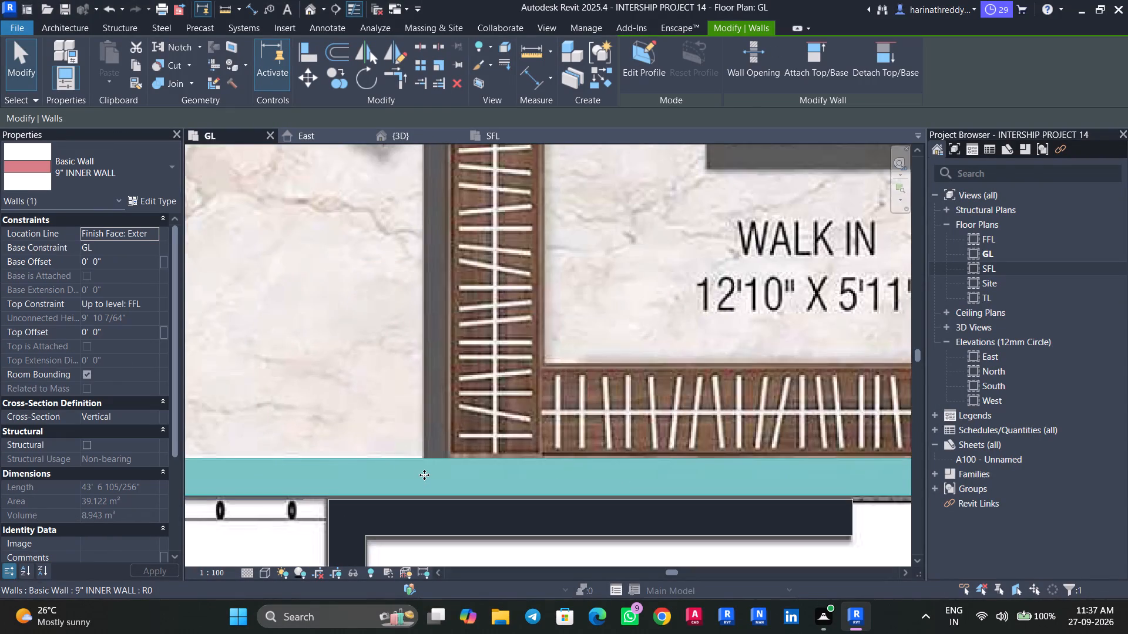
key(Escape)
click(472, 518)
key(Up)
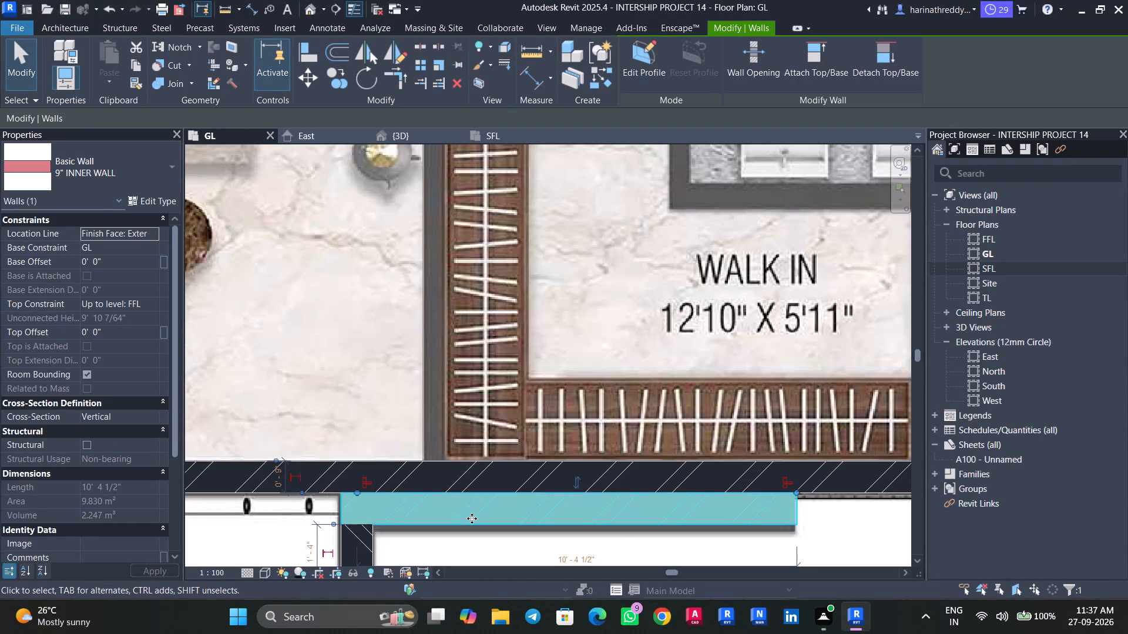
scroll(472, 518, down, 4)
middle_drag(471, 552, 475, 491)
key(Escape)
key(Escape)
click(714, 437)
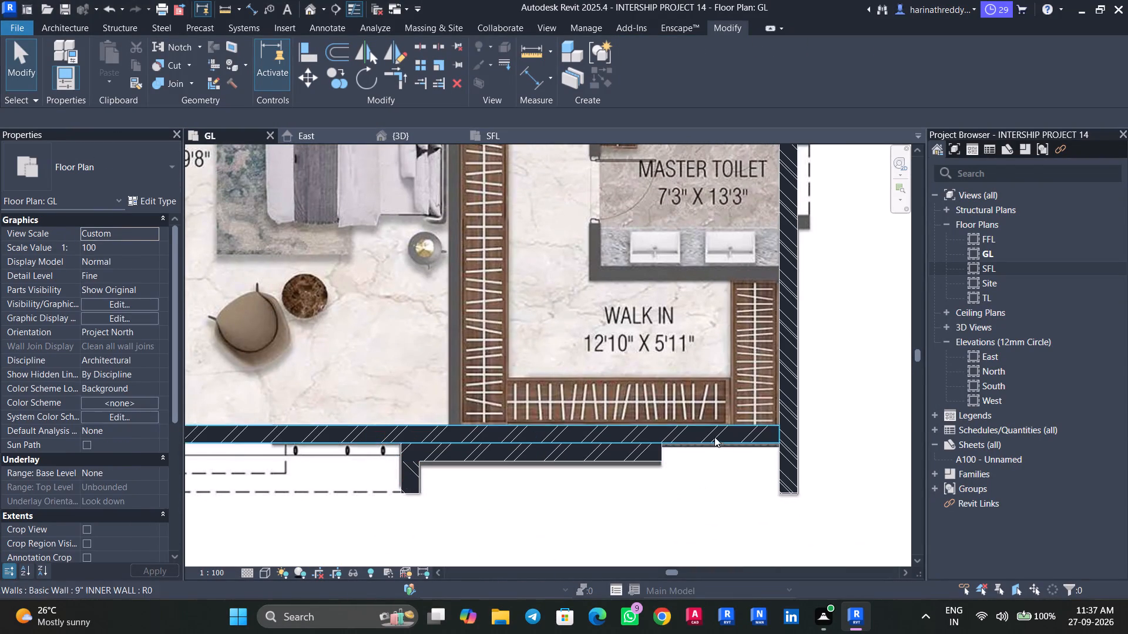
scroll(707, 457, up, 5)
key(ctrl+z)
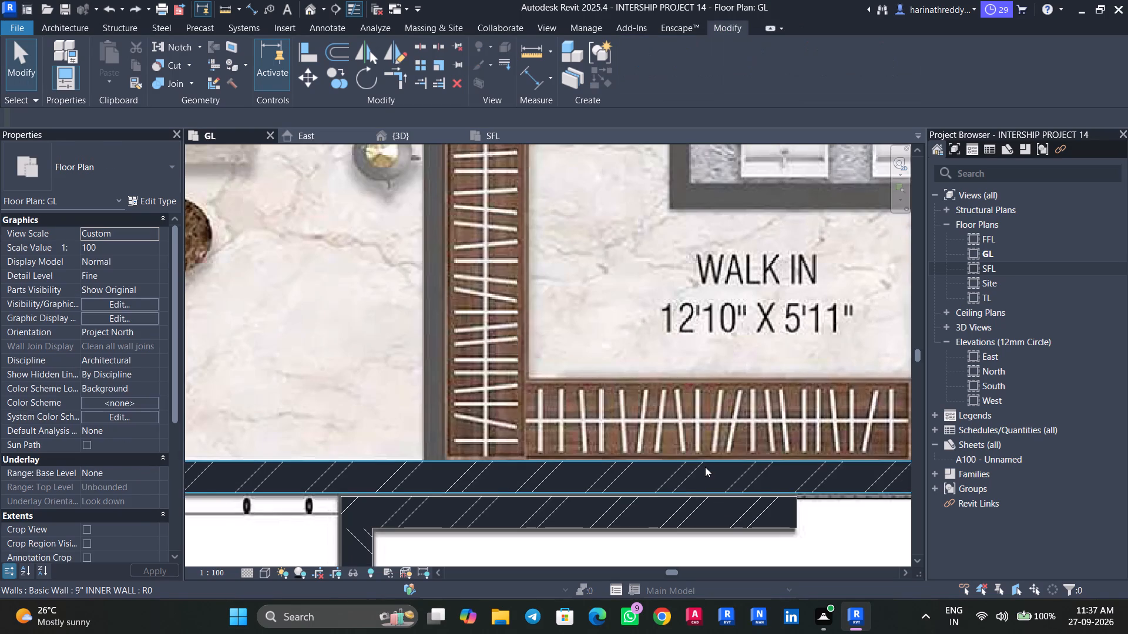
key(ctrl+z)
Draw a 6" WALL about 17' 1" long between the Master Bedroom and Walk In, from the outer wall to the partition's free end.
middle_drag(693, 464, 316, 365)
scroll(281, 363, down, 1)
scroll(281, 363, up, 1)
scroll(281, 363, down, 3)
middle_drag(281, 363, 314, 393)
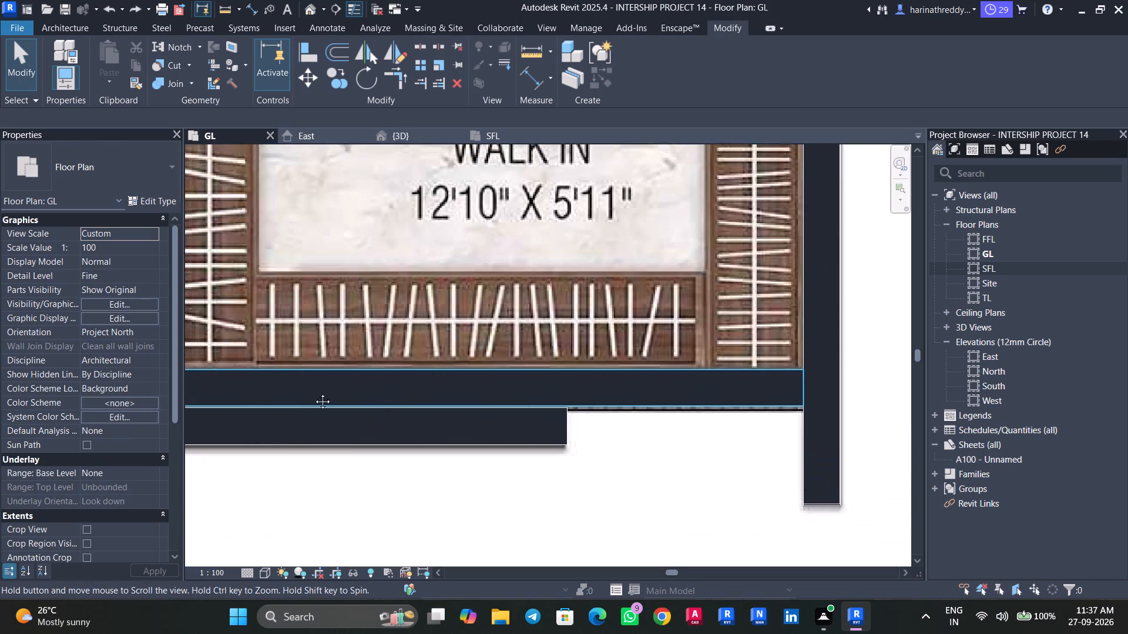
middle_drag(314, 393, 498, 467)
scroll(488, 453, down, 5)
key(w)
key(a)
scroll(416, 450, up, 4)
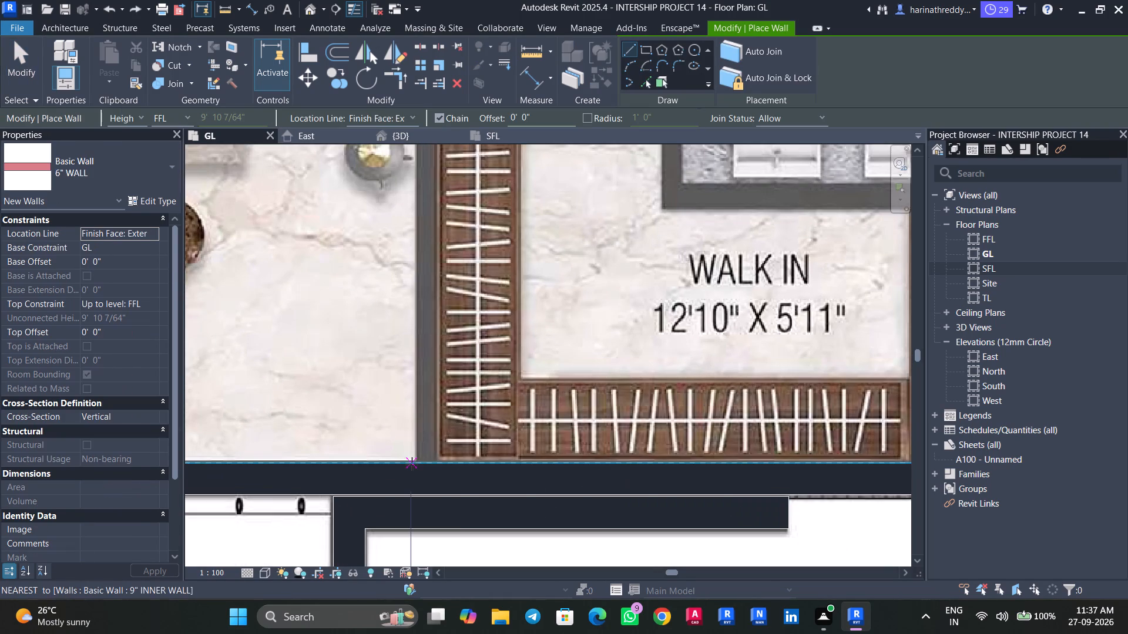
scroll(415, 464, up, 5)
click(418, 461)
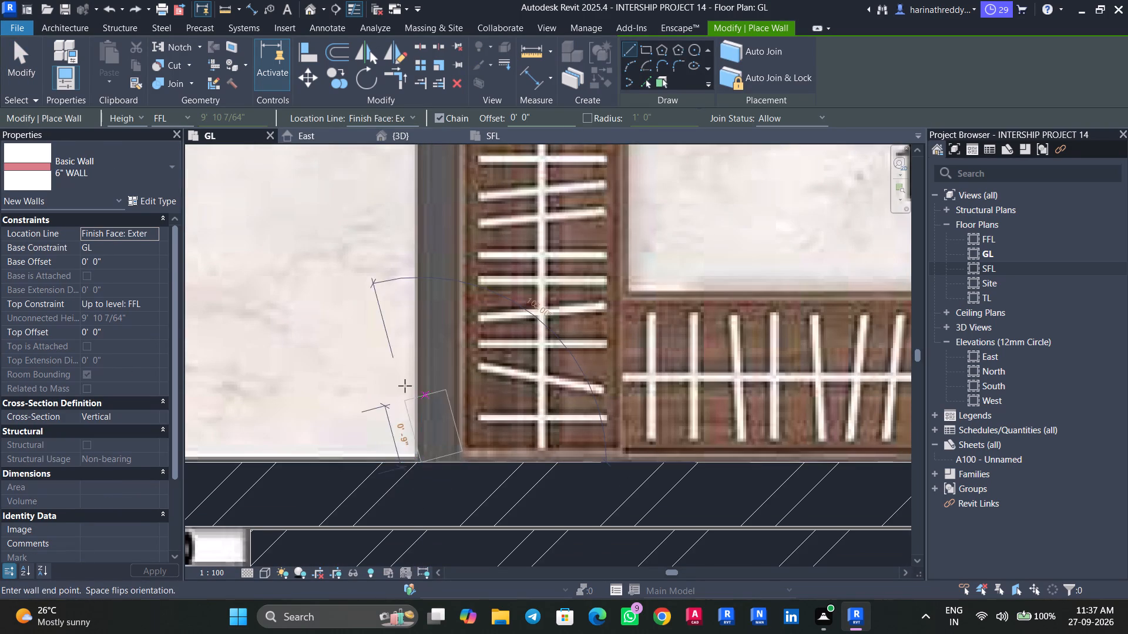
scroll(417, 278, down, 5)
middle_drag(416, 264, 438, 474)
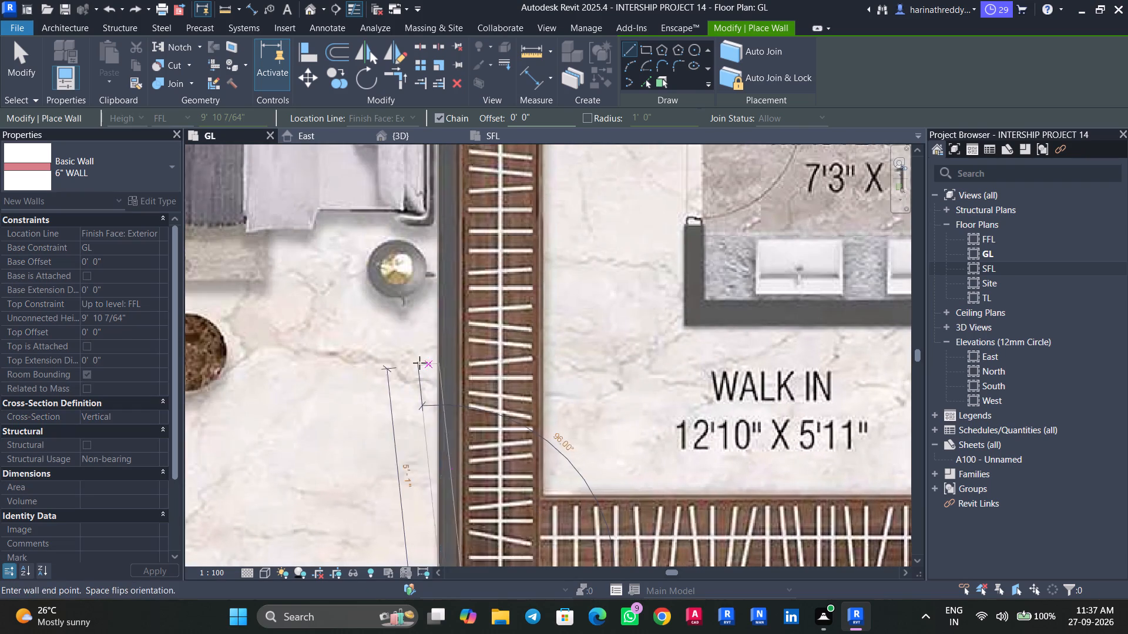
middle_drag(451, 187, 407, 488)
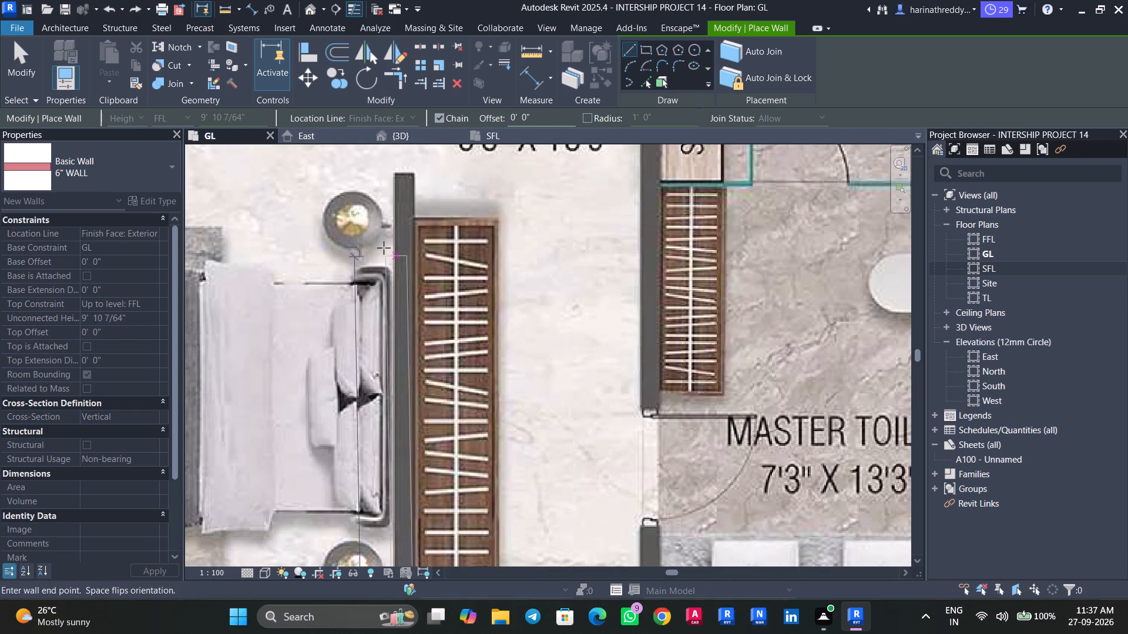
scroll(395, 207, up, 1)
middle_drag(397, 216, 436, 412)
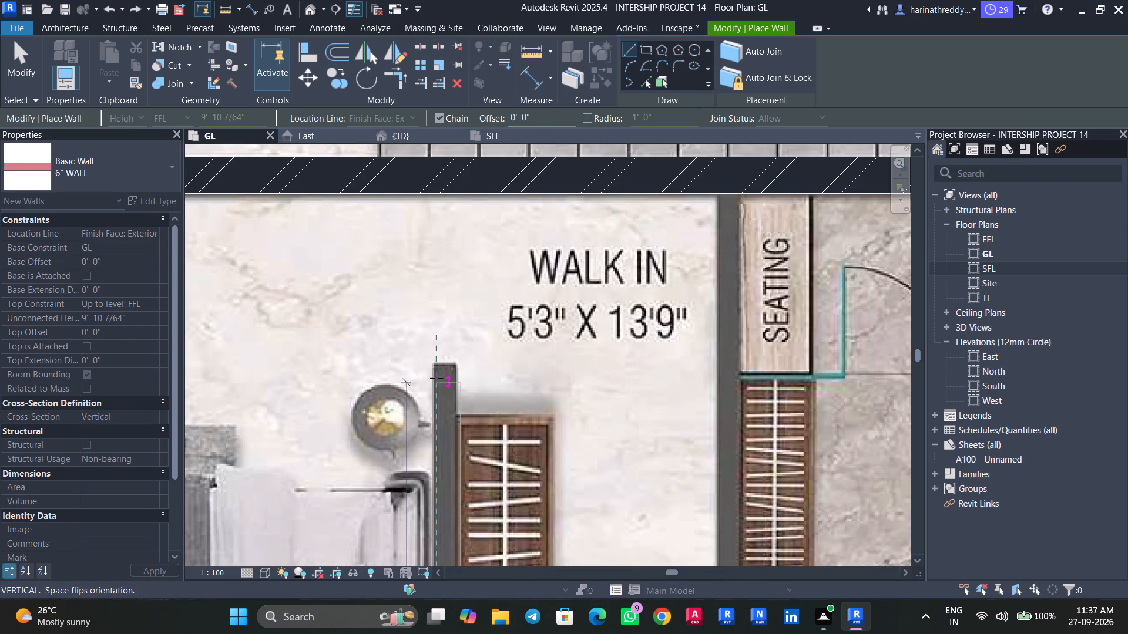
scroll(432, 365, up, 5)
click(435, 361)
key(Escape)
key(Escape)
key(Escape)
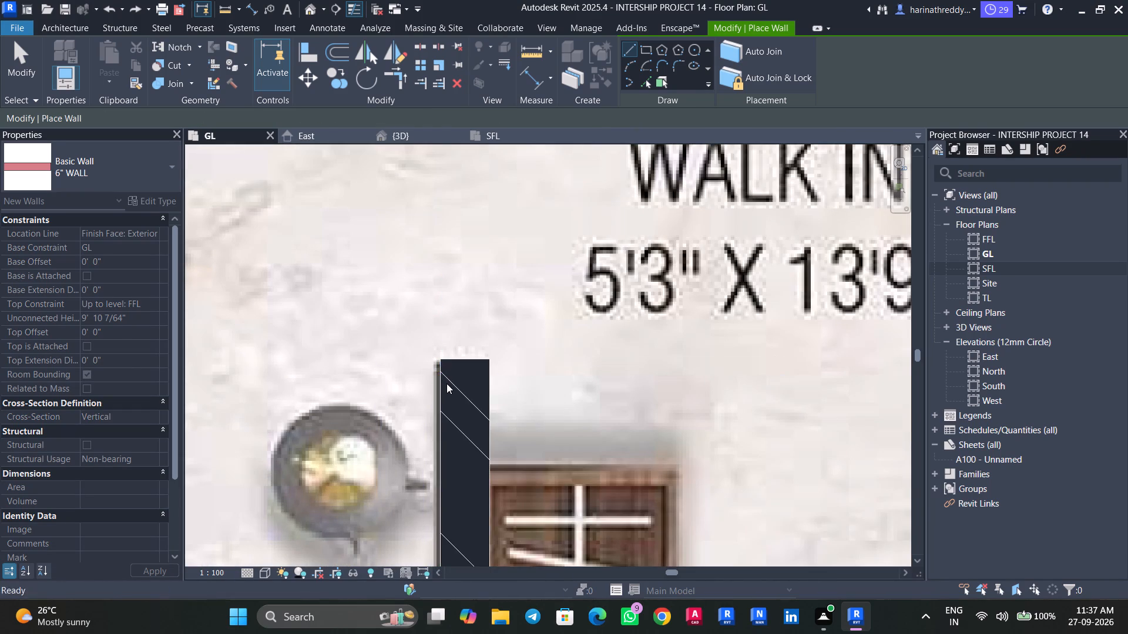
Nudge the new 6" WALL beside the Master Bedroom sideways and slightly down to match the partition on the underlay.
click(446, 384)
key(Left)
key(Left)
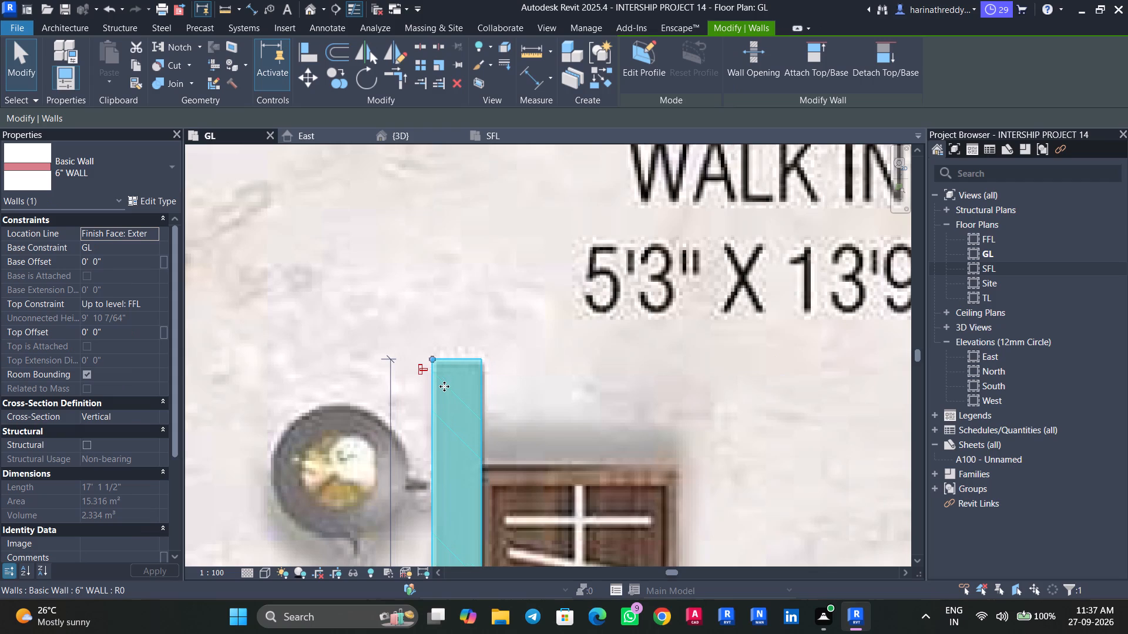
key(Right)
key(Down)
scroll(439, 377, up, 4)
key(Left)
scroll(437, 368, down, 4)
scroll(437, 368, up, 1)
scroll(437, 368, down, 4)
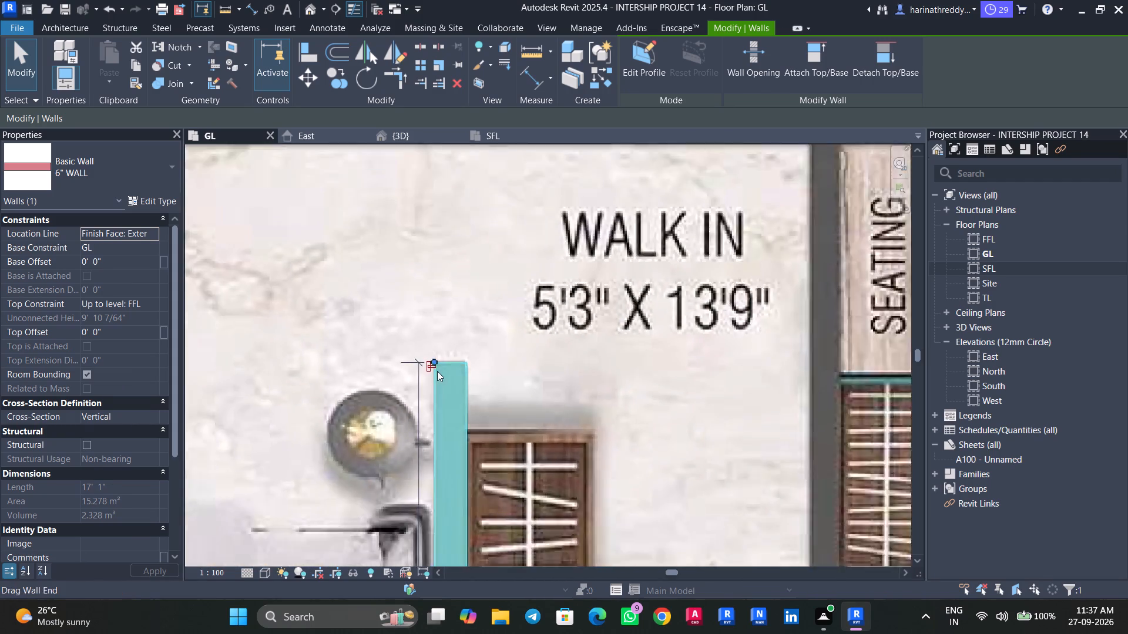
scroll(437, 371, down, 5)
scroll(481, 477, down, 1)
middle_drag(481, 478, 483, 264)
middle_drag(496, 370, 496, 321)
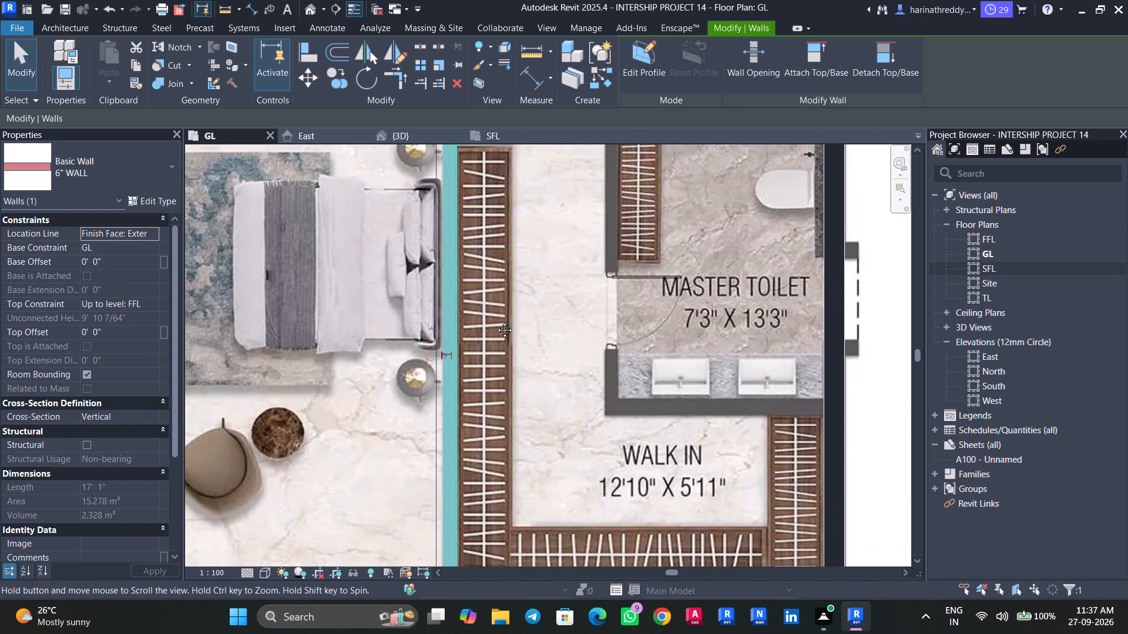
middle_drag(496, 321, 502, 241)
middle_drag(522, 444, 468, 633)
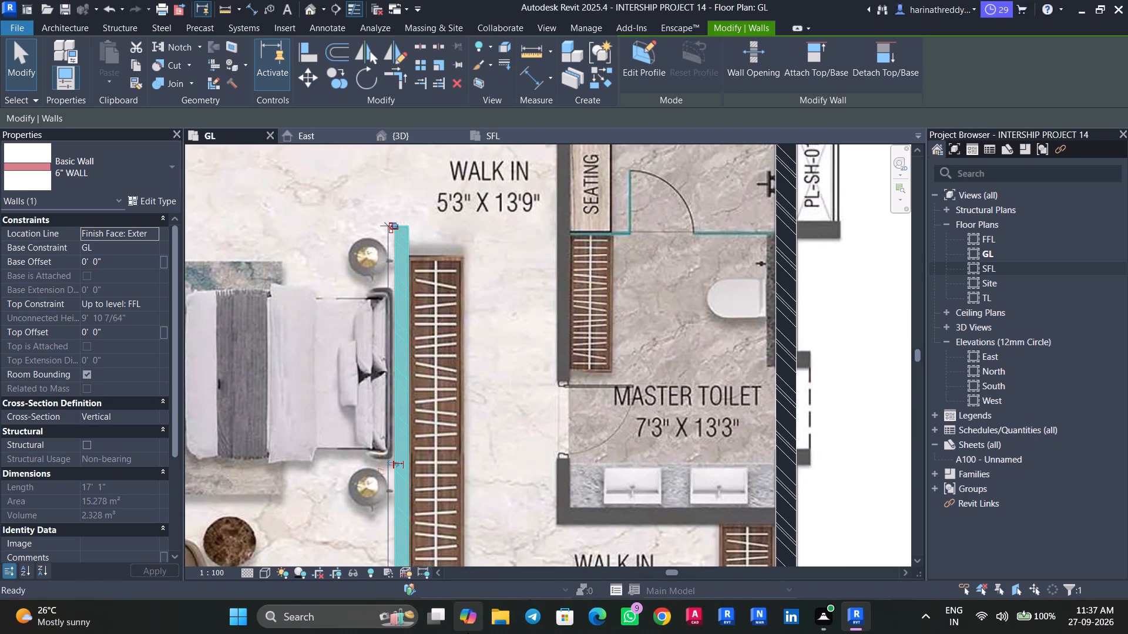
middle_drag(536, 393, 484, 613)
key(Escape)
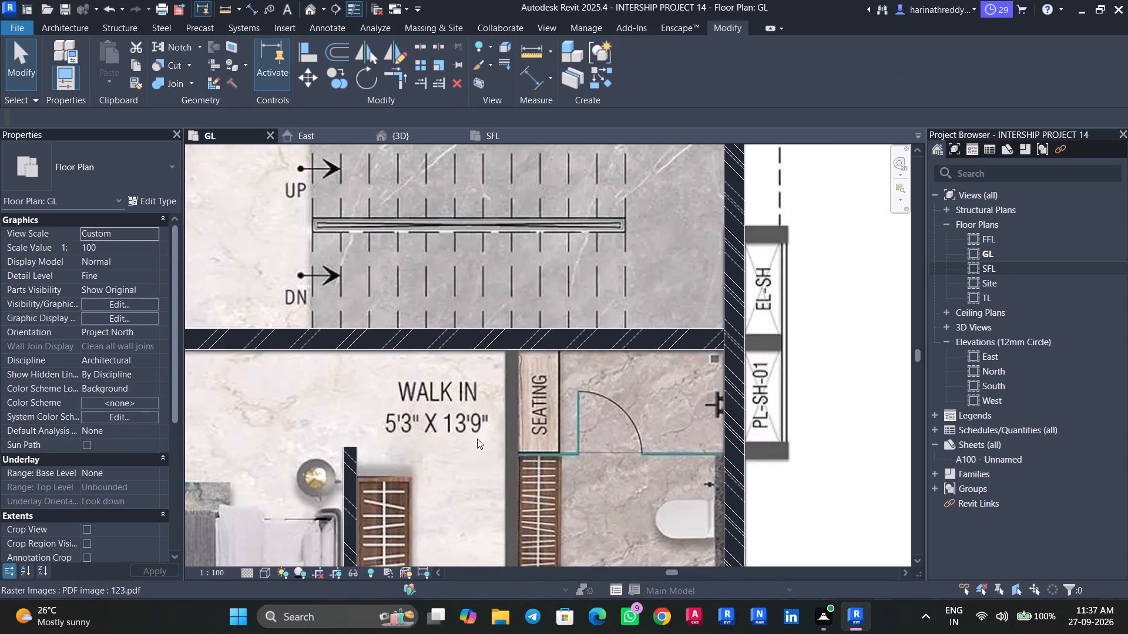
Draw a 6" WALL between the Walk In and Master Toilet, from the staircase-side wall to the corner beyond the vanity, spanning the door opening.
key(w)
key(a)
scroll(495, 370, up, 4)
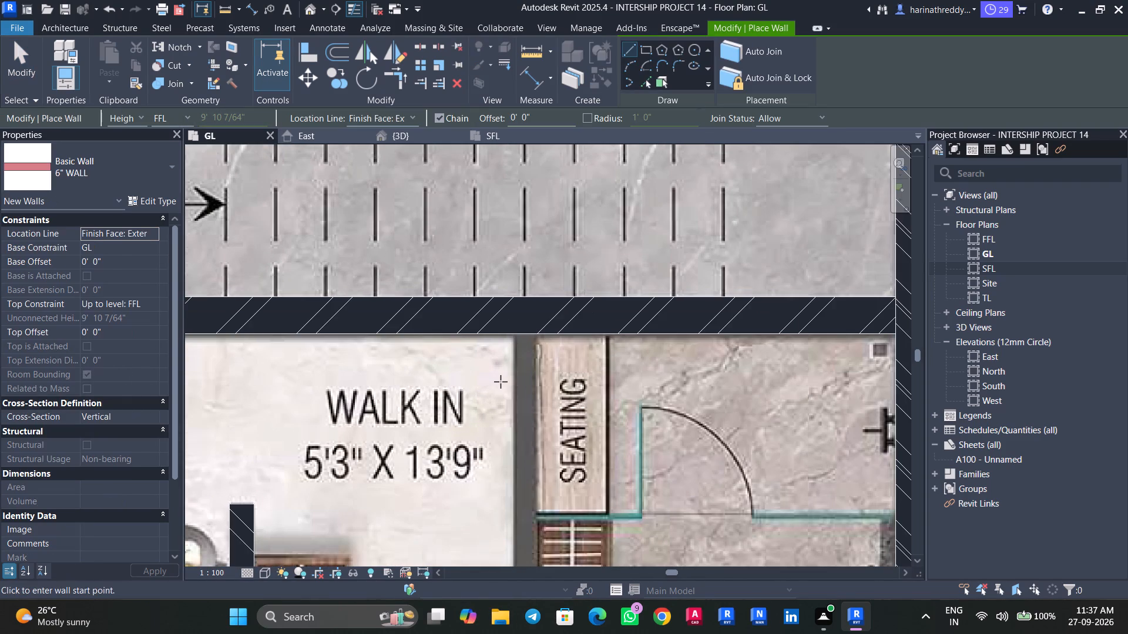
scroll(518, 368, up, 6)
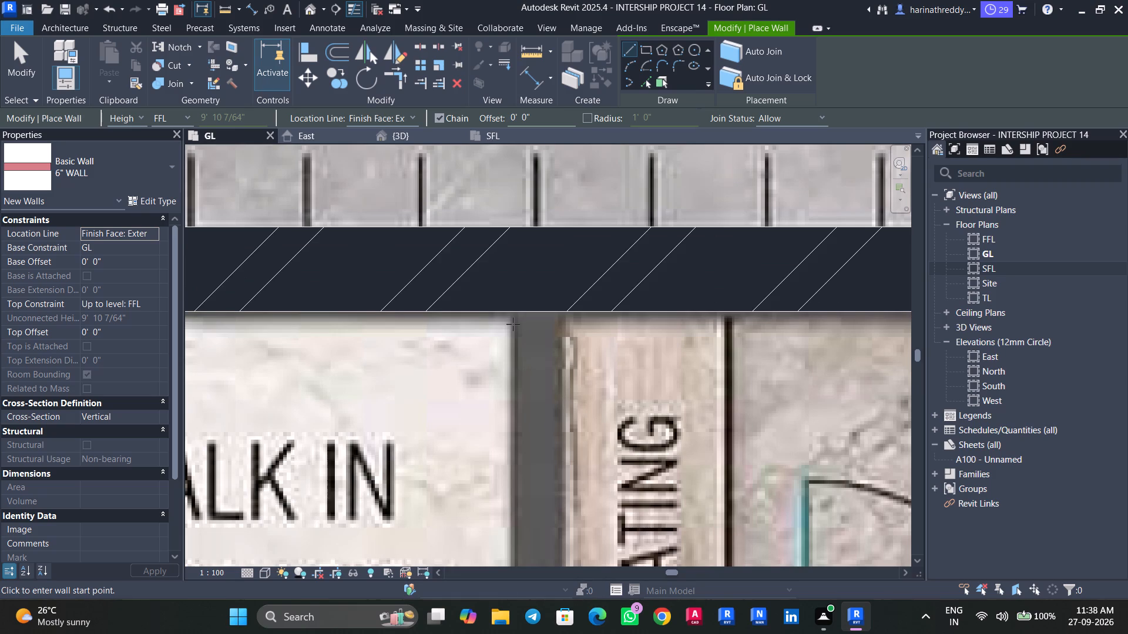
scroll(522, 328, up, 3)
click(506, 305)
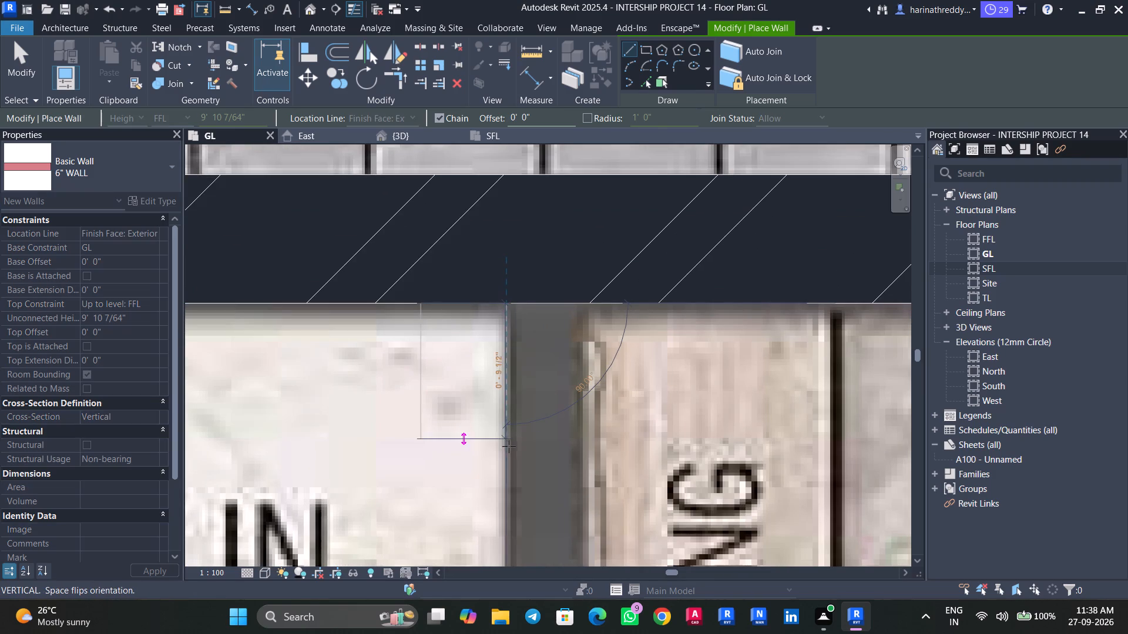
key(space)
scroll(508, 450, down, 6)
middle_drag(508, 450, 508, 353)
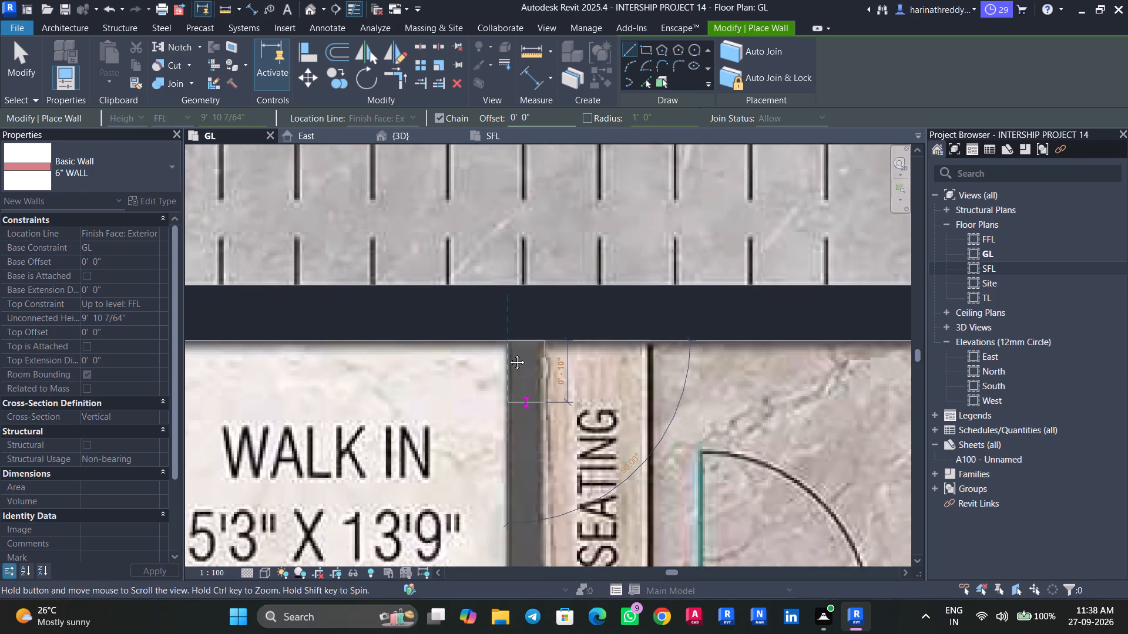
middle_drag(508, 353, 506, 284)
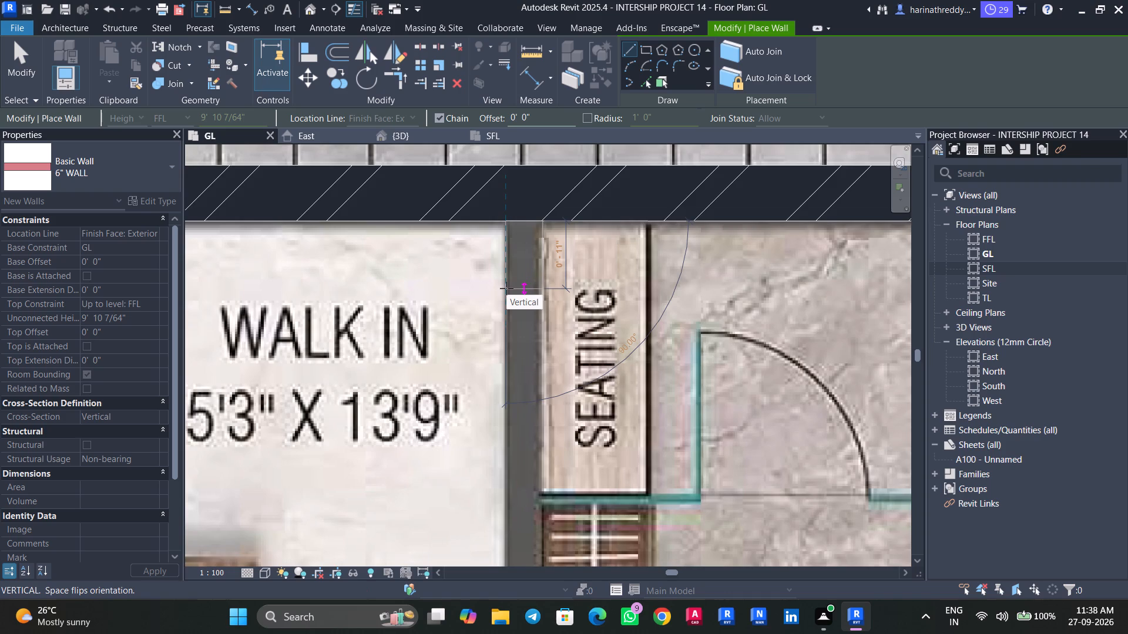
scroll(506, 288, down, 4)
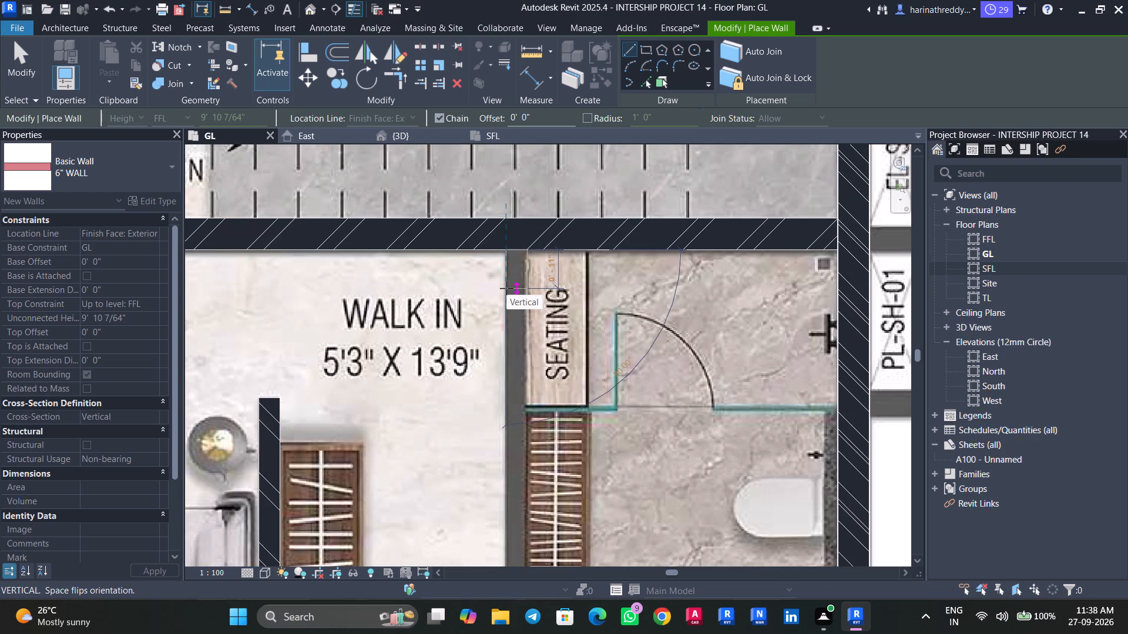
scroll(506, 288, down, 3)
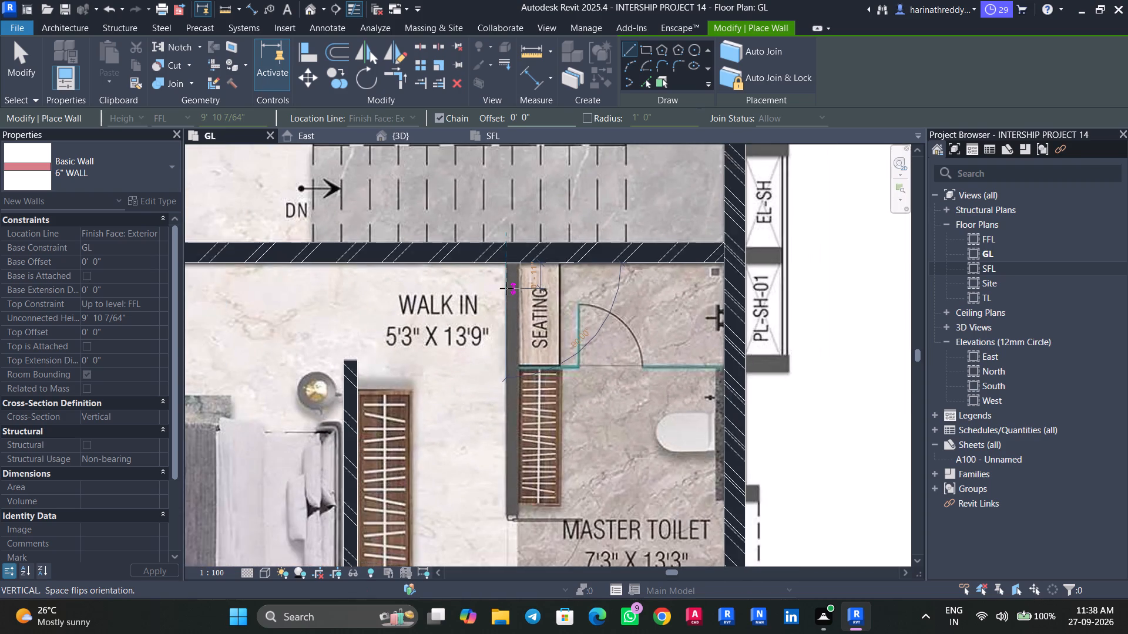
scroll(506, 288, down, 1)
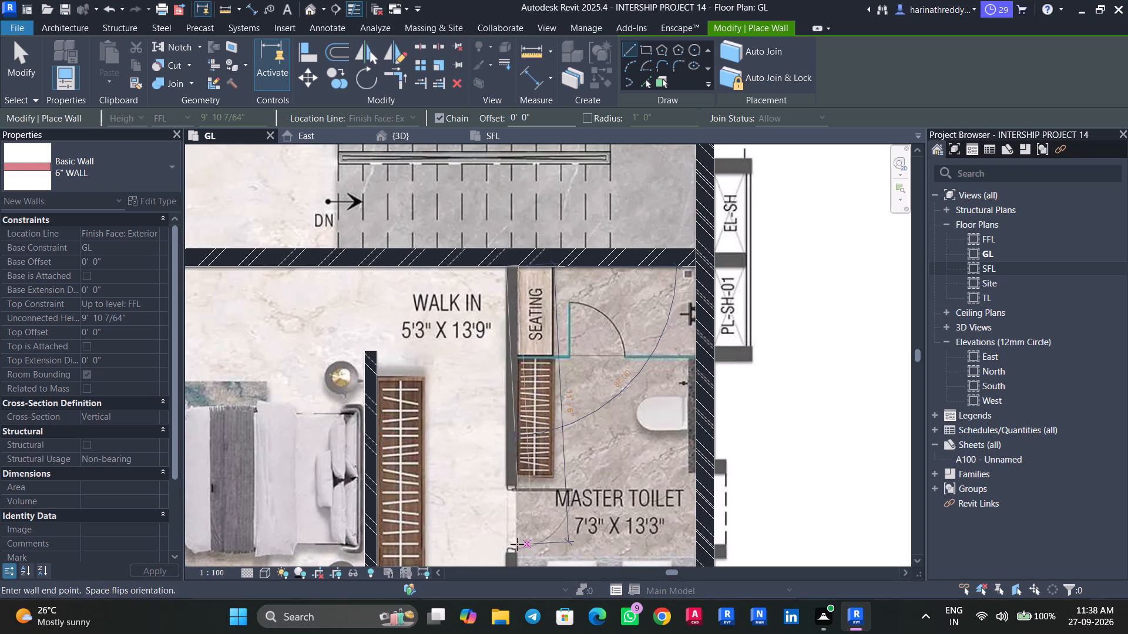
middle_drag(510, 541, 465, 332)
scroll(455, 404, up, 3)
scroll(458, 400, down, 2)
scroll(458, 400, up, 4)
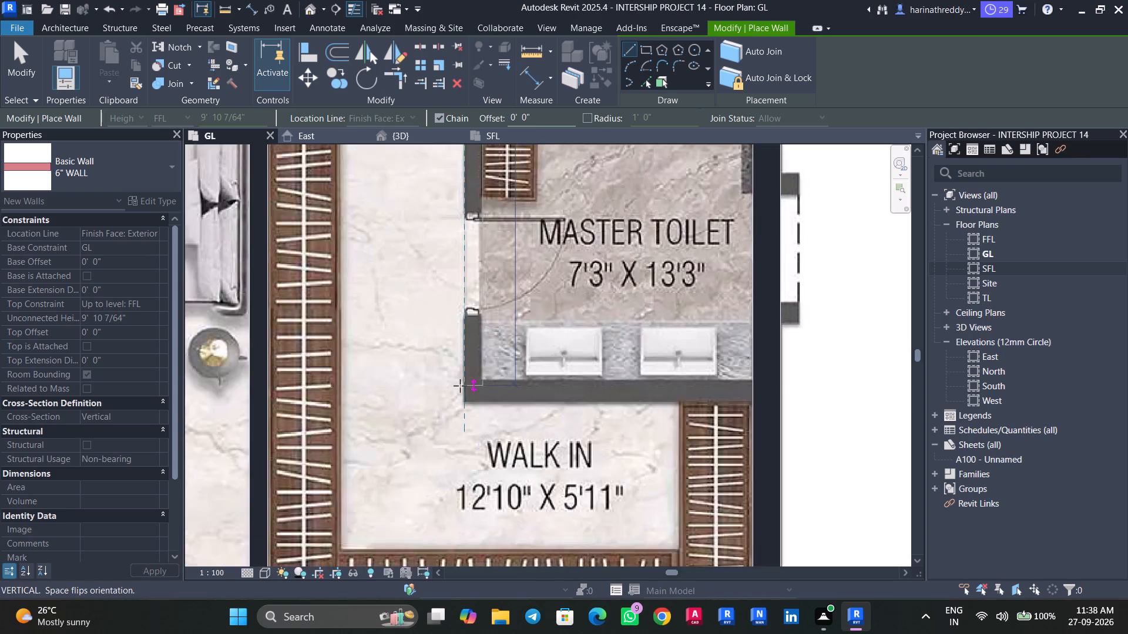
scroll(460, 386, up, 6)
click(471, 436)
key(Escape)
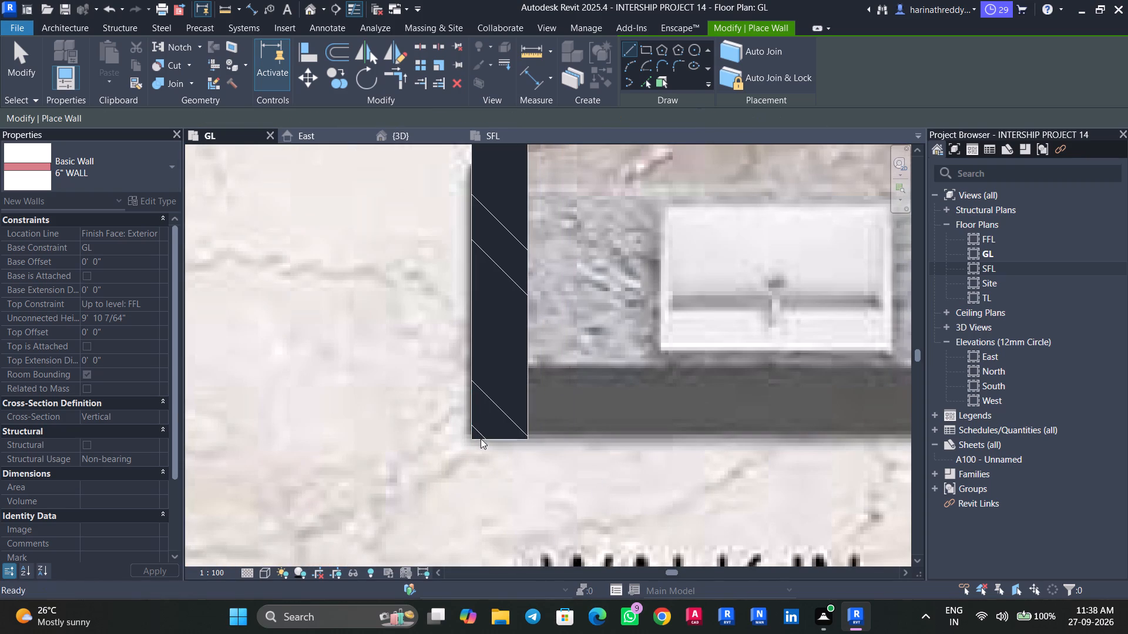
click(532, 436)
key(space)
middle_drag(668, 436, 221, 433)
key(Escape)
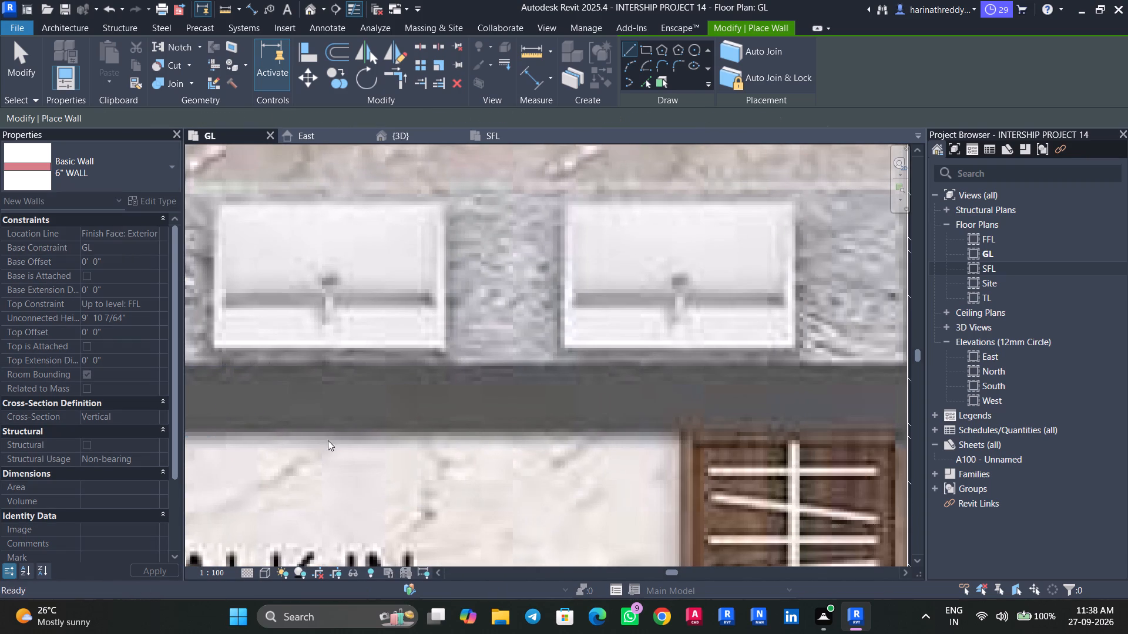
Draw a 9" INNER WALL 2 about 7' 11" long behind the Master Toilet vanity, from the new 6" WALL to the outer wall.
click(53, 178)
click(50, 325)
middle_drag(244, 419, 478, 375)
click(317, 391)
key(space)
scroll(519, 381, up, 1)
middle_drag(519, 380, 92, 380)
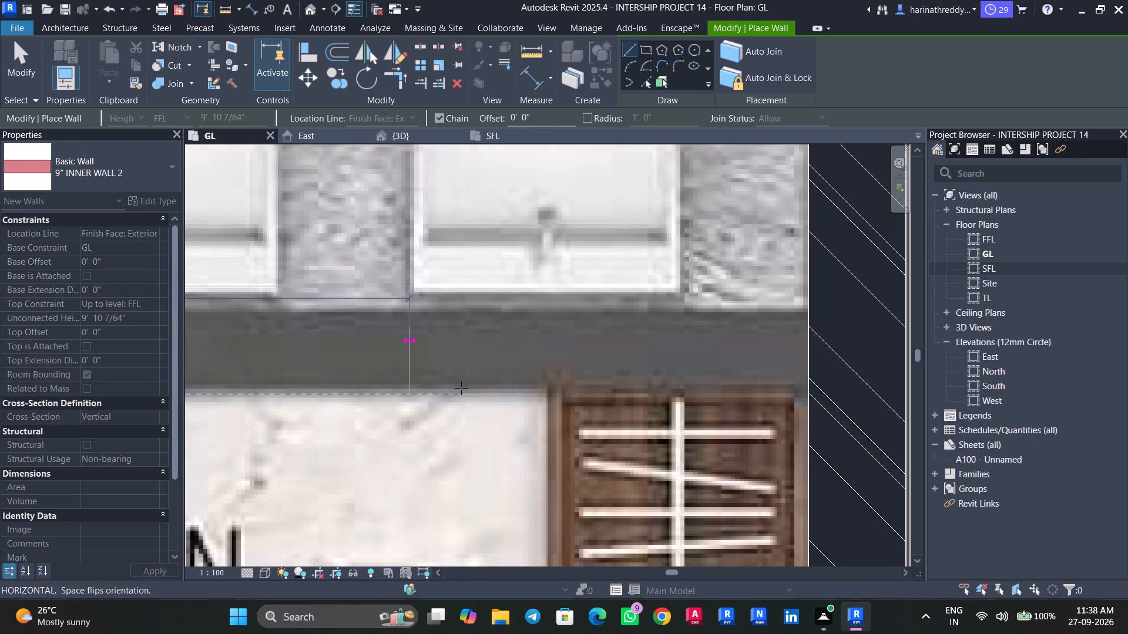
click(807, 379)
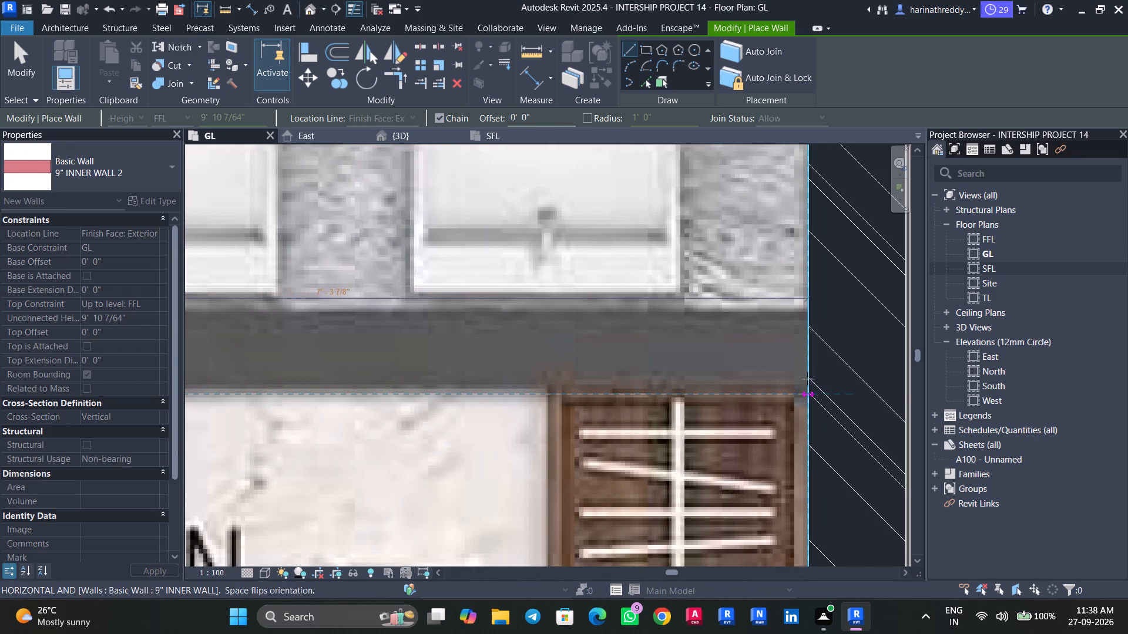
key(Escape)
key(Escape)
Change the wall behind the Master Toilet vanity to type 7" WALL.
click(689, 340)
click(55, 156)
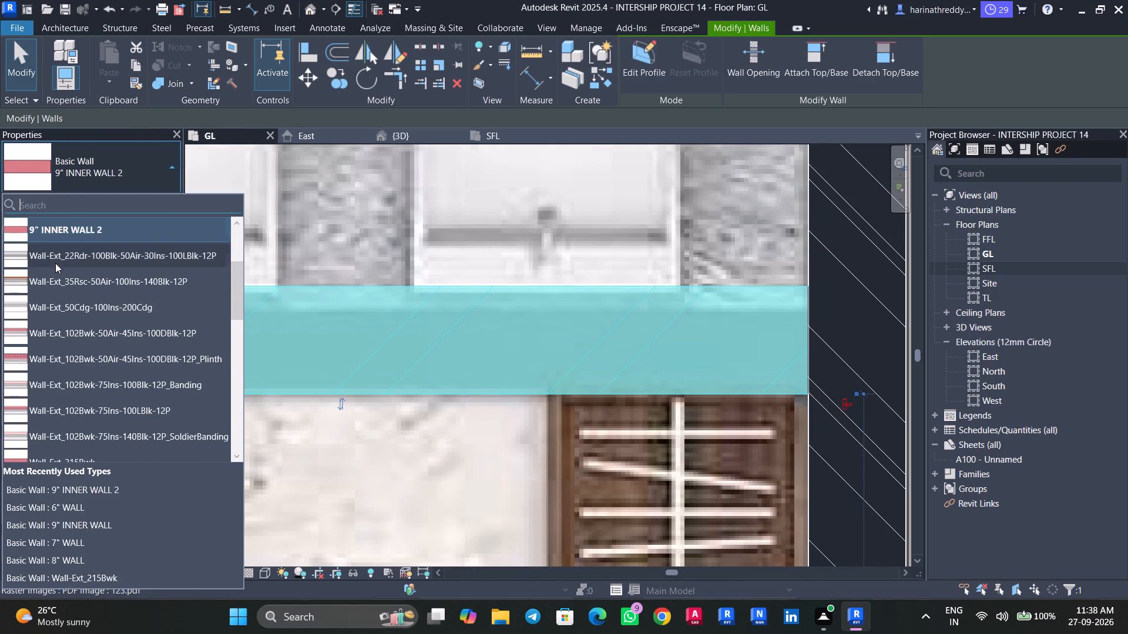
scroll(68, 267, up, 3)
click(66, 279)
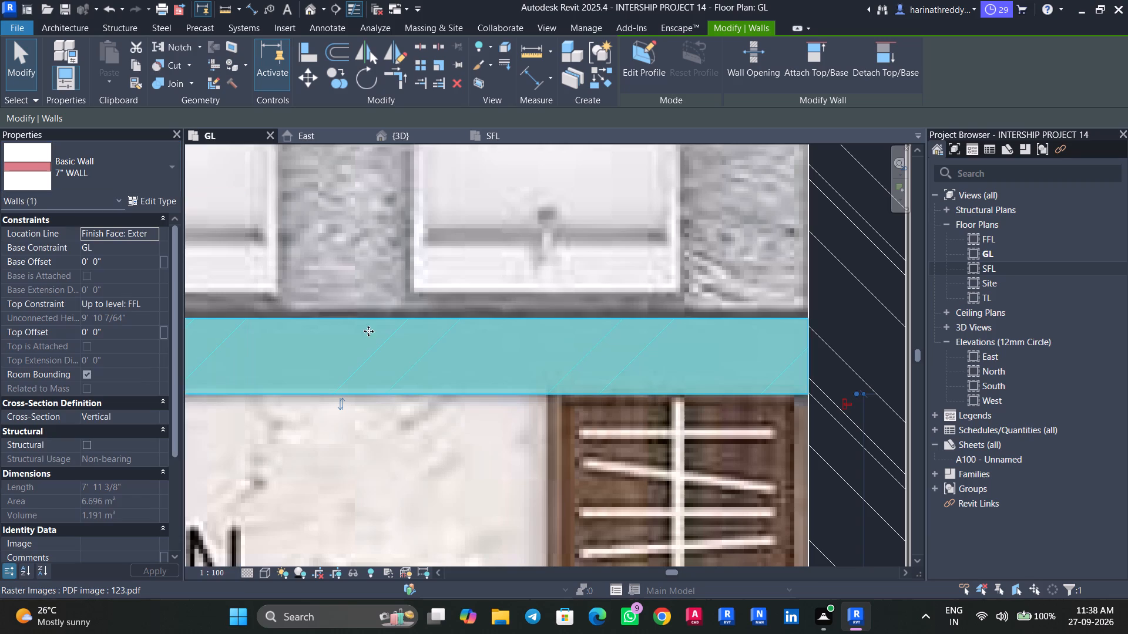
scroll(371, 332, down, 8)
middle_drag(366, 393, 507, 413)
key(Escape)
Nudge the 7" WALL behind the Master Toilet vanity up one step to match the underlay.
click(405, 368)
scroll(405, 368, up, 3)
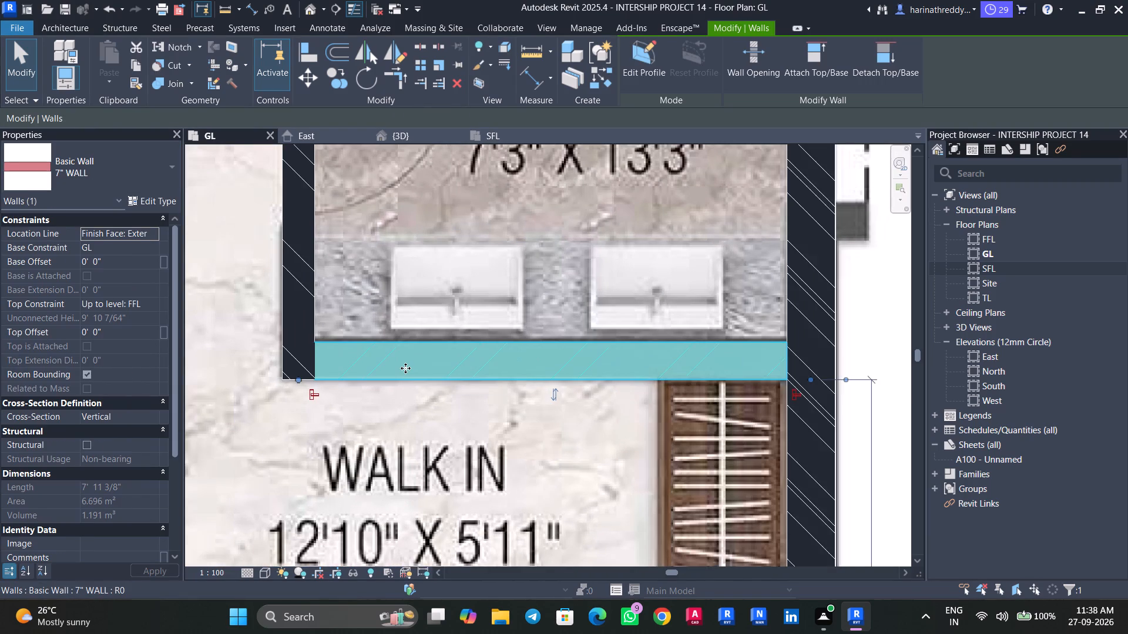
key(Up)
scroll(397, 413, down, 5)
key(Escape)
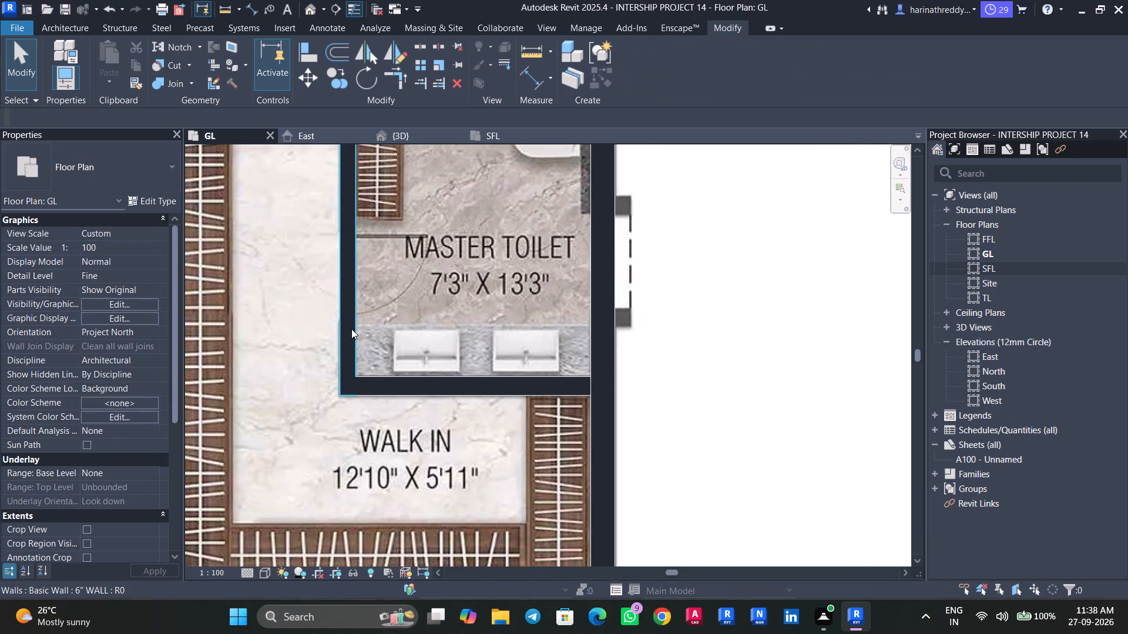
Examine the first-floor plan from the master suite to the Dining void, Puja and Toilet for walls still to trace.
click(351, 329)
scroll(385, 345, down, 6)
key(Escape)
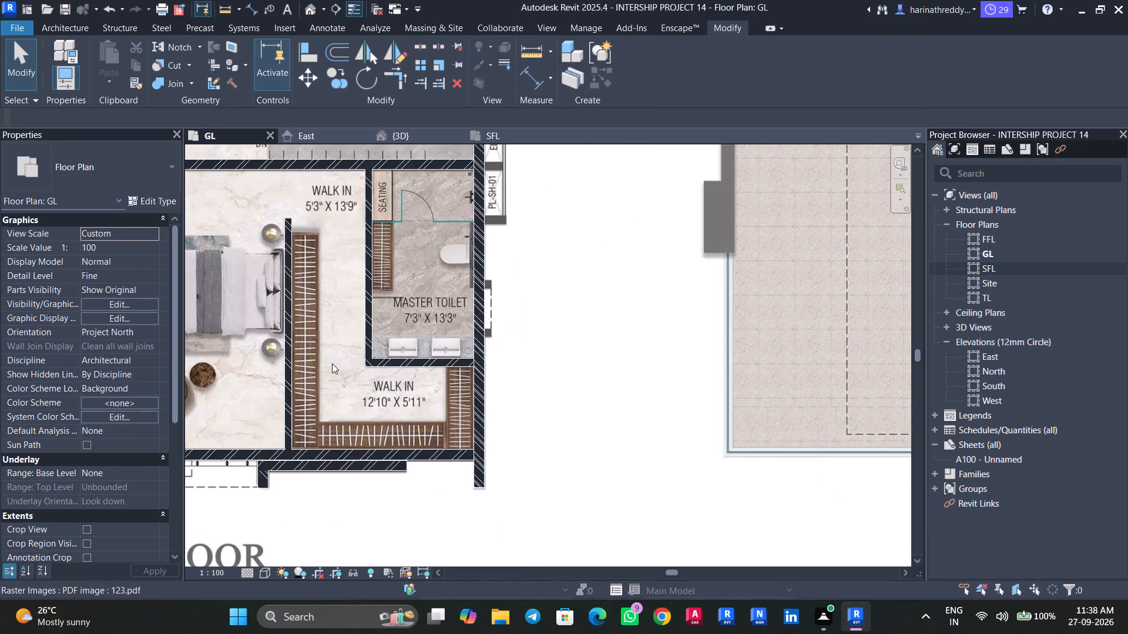
middle_drag(334, 369, 502, 429)
scroll(319, 391, down, 1)
scroll(319, 391, up, 2)
scroll(319, 391, down, 2)
middle_drag(331, 400, 548, 463)
scroll(544, 451, down, 4)
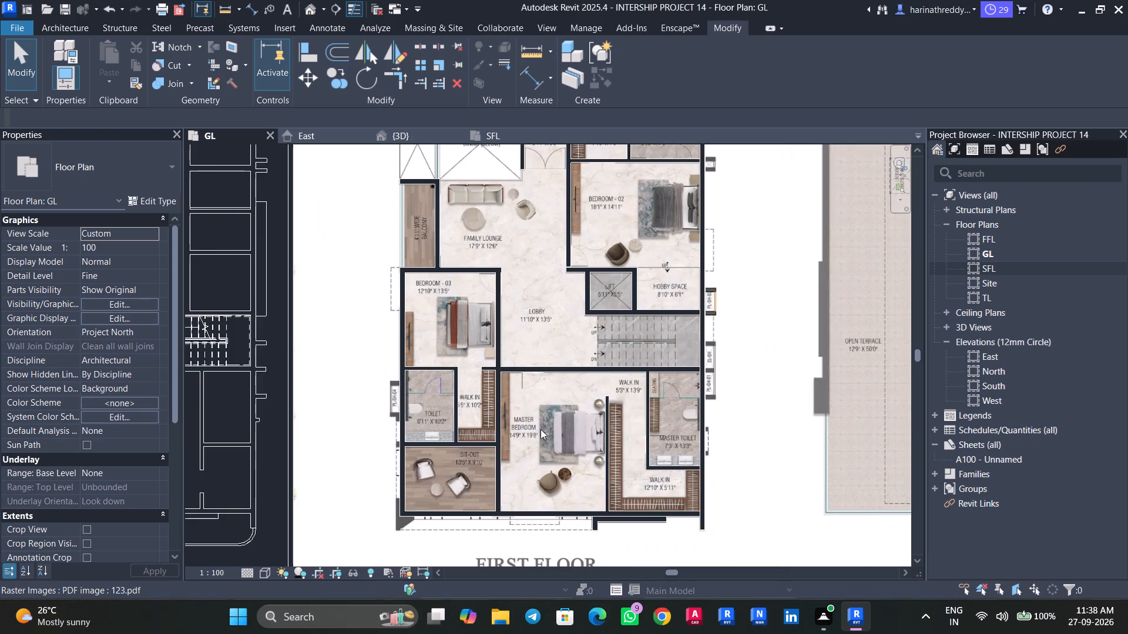
middle_drag(432, 301, 396, 456)
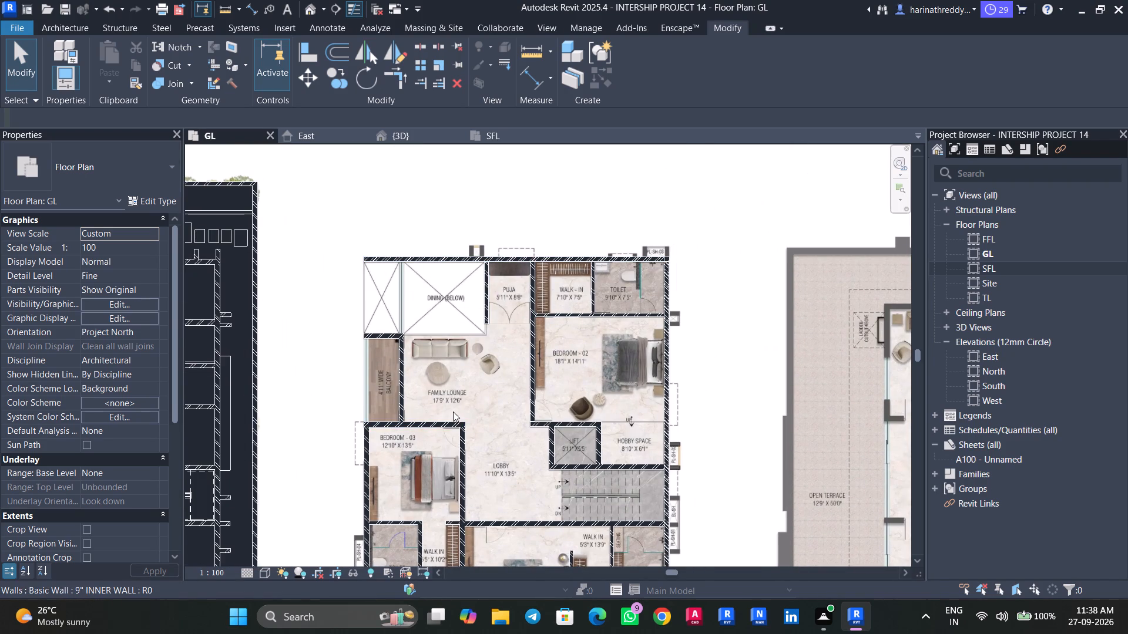
middle_drag(474, 361, 503, 505)
scroll(477, 389, up, 11)
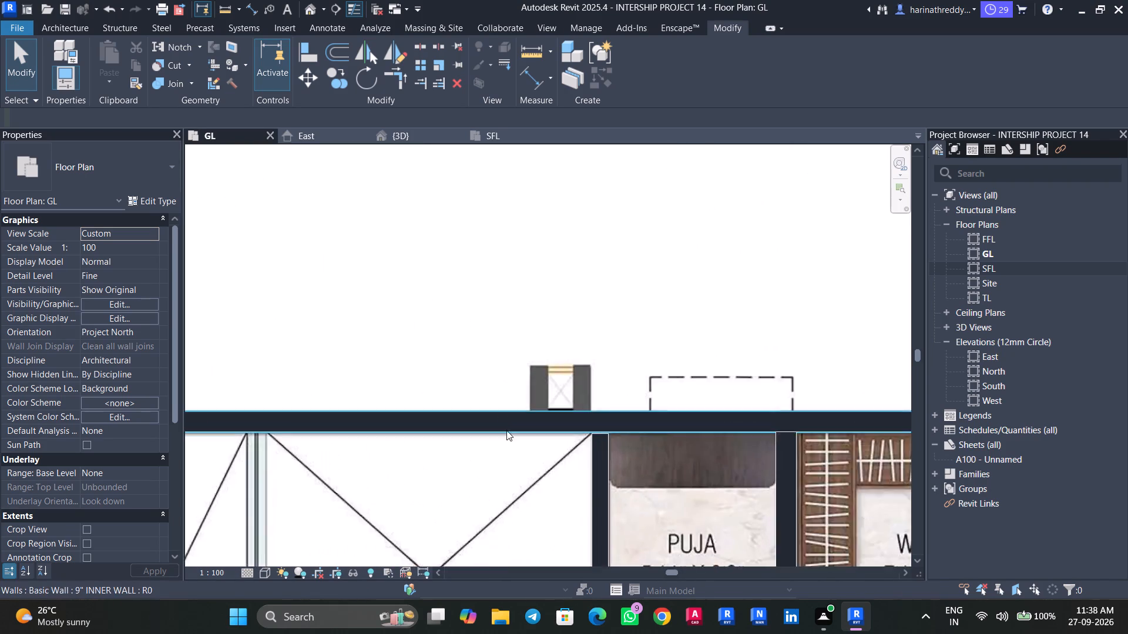
scroll(506, 430, up, 4)
middle_drag(513, 447, 434, 450)
scroll(432, 450, down, 12)
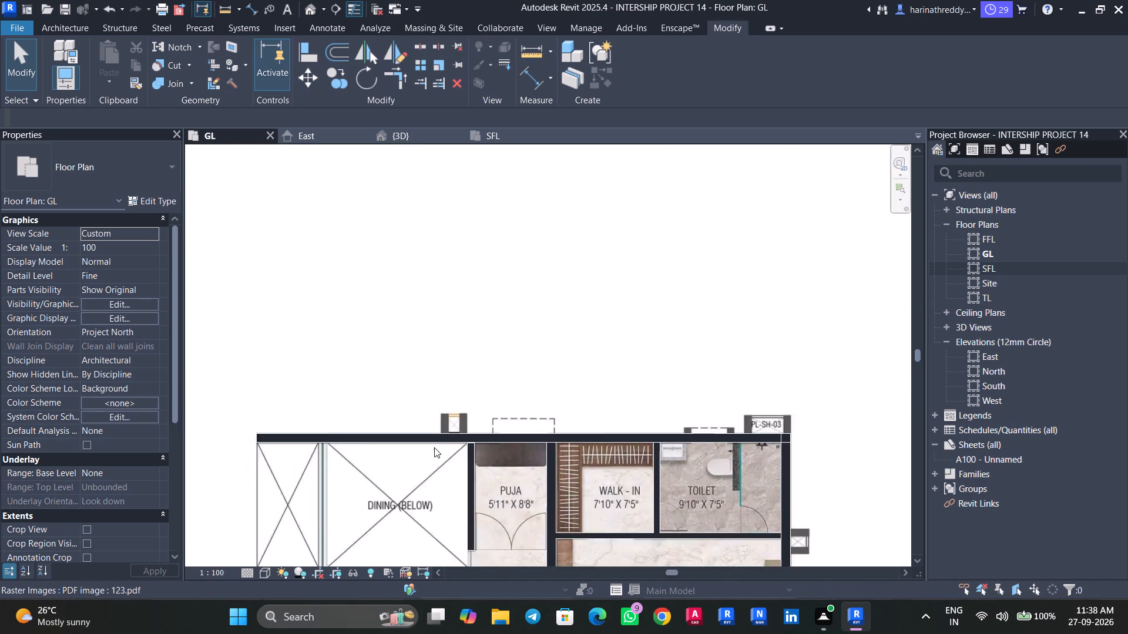
scroll(434, 447, down, 3)
middle_drag(409, 465, 496, 445)
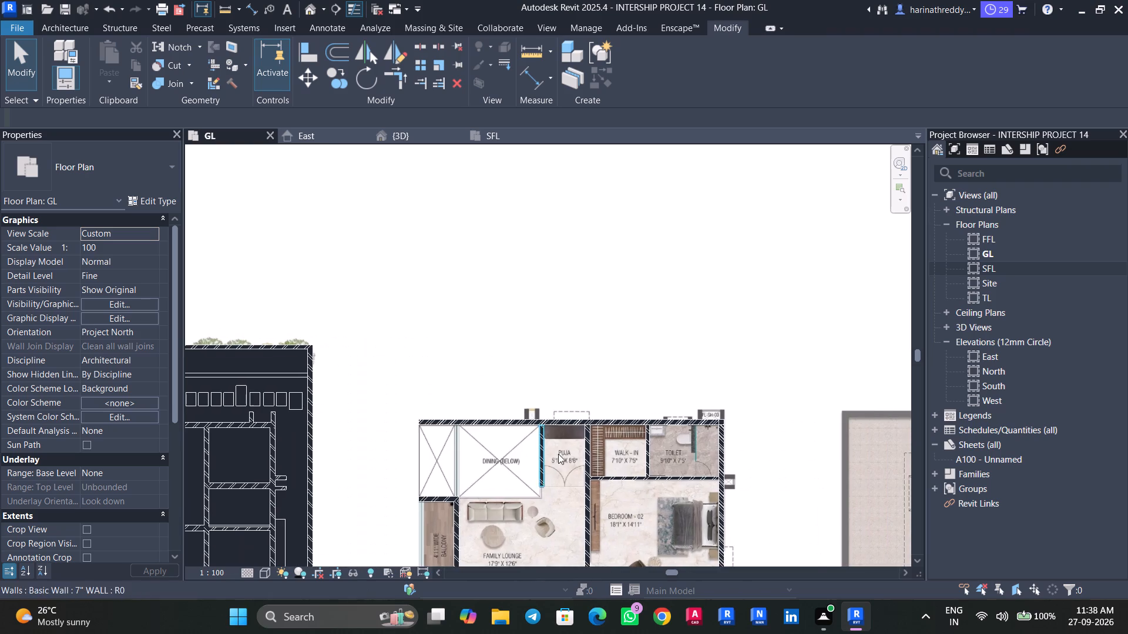
Examine the first-floor plan from the Puja and Dining void down to the master suite for walls still to trace.
scroll(560, 454, up, 4)
middle_drag(554, 454, 515, 484)
scroll(481, 464, down, 2)
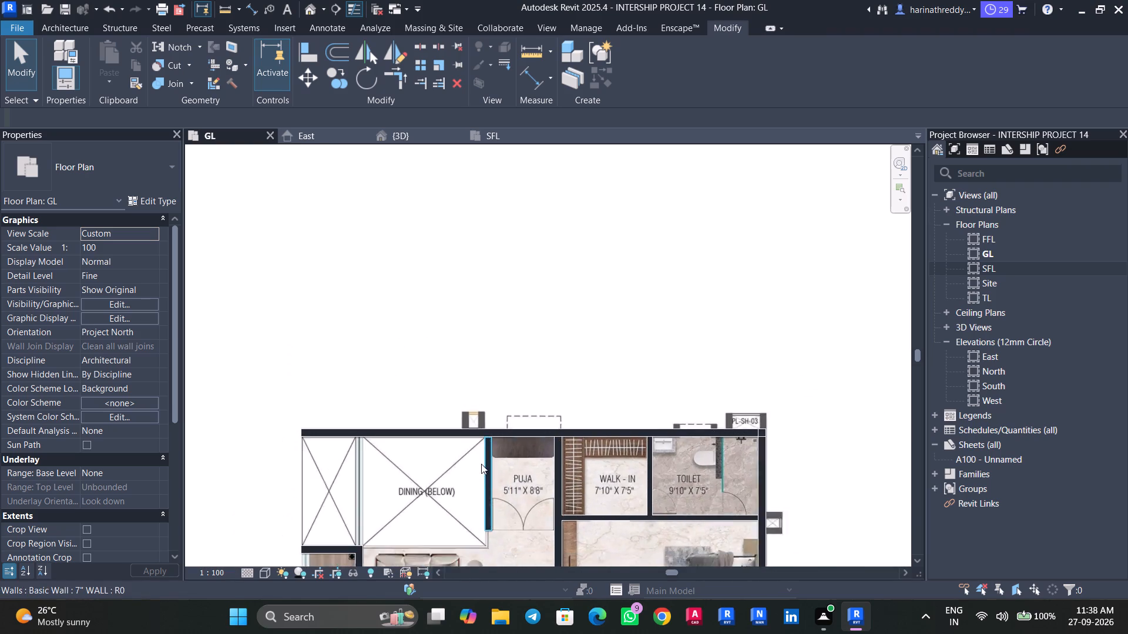
middle_drag(477, 474, 726, 419)
middle_drag(686, 410, 465, 302)
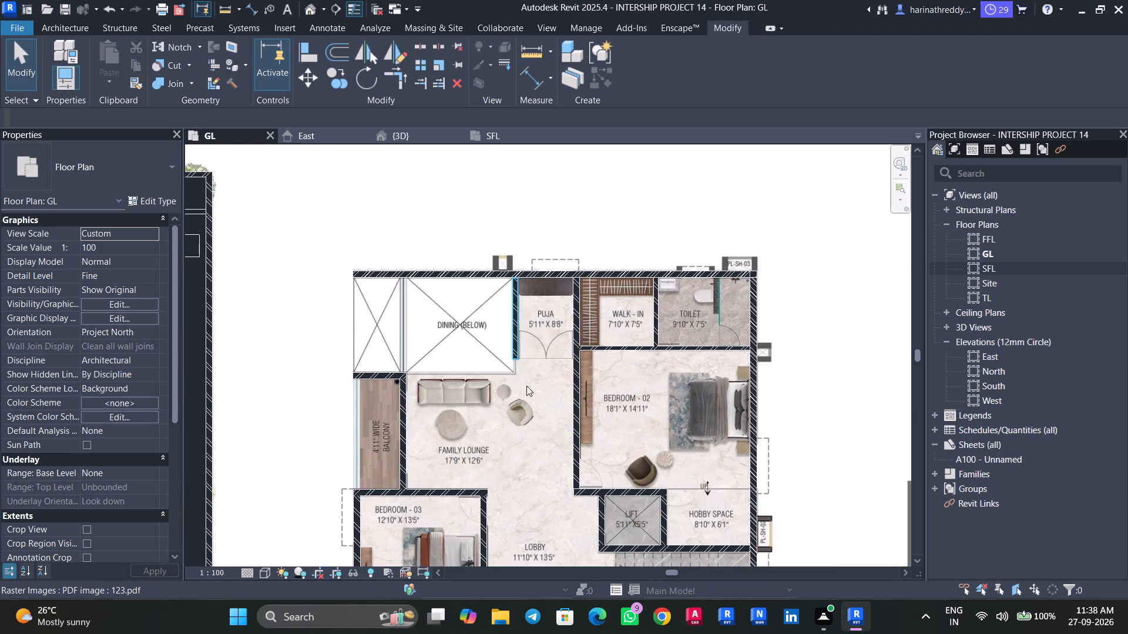
scroll(507, 427, down, 3)
middle_drag(509, 431, 602, 291)
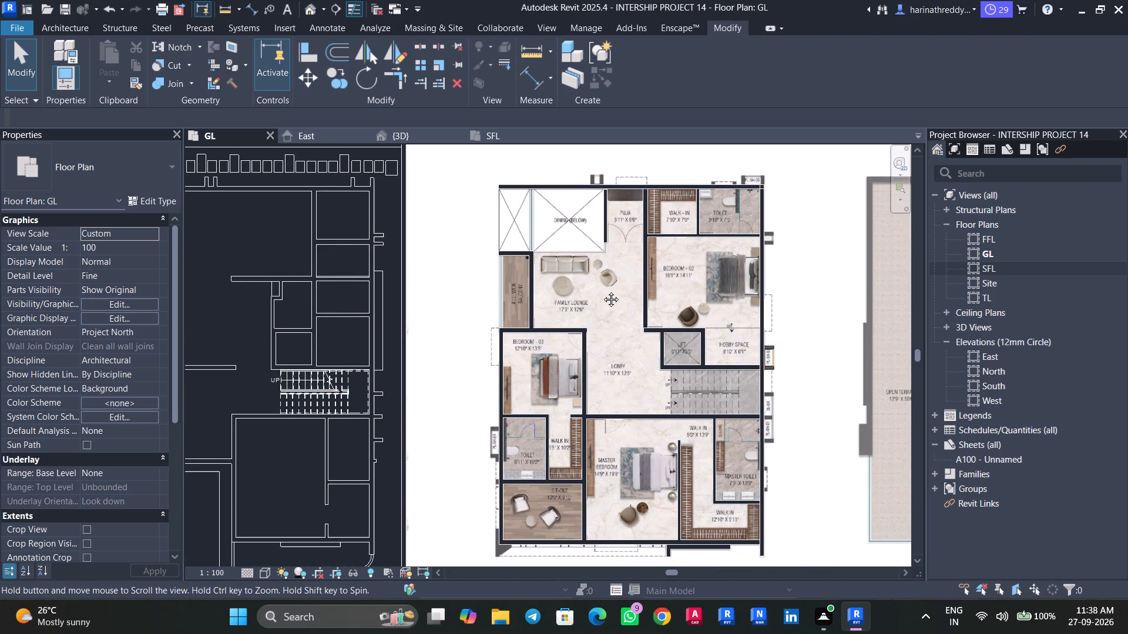
middle_drag(602, 291, 602, 236)
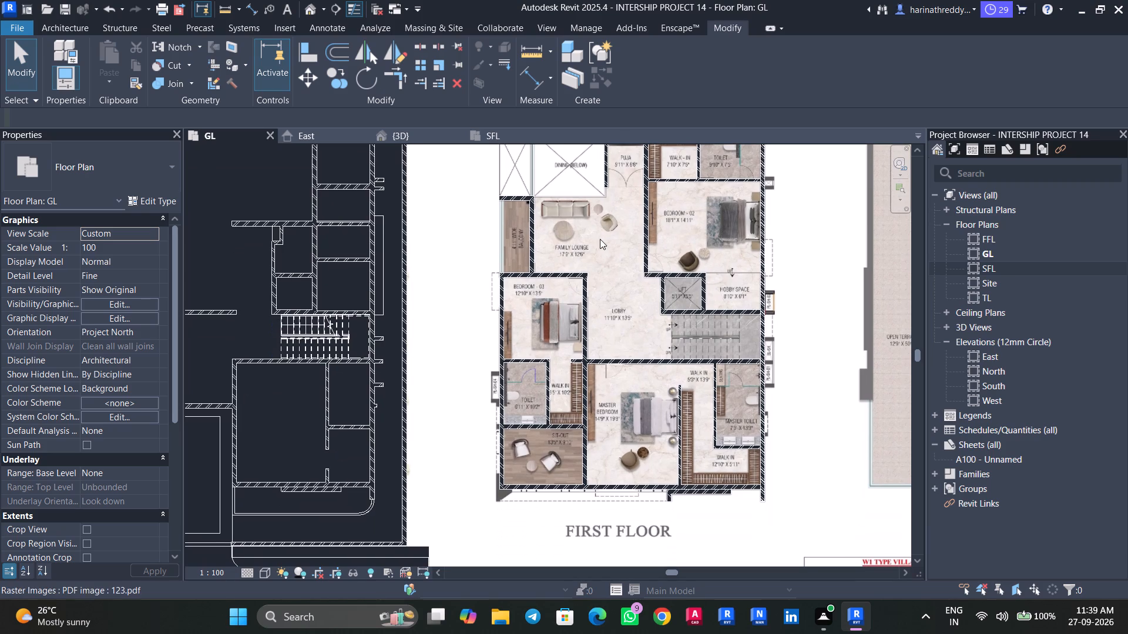
Draw a 6" WALL stub about 10" long outward from the Master Toilet's outer wall, at the lower end of the dashed projection.
scroll(790, 436, up, 2)
scroll(790, 436, down, 1)
scroll(790, 436, up, 8)
middle_drag(801, 461, 780, 444)
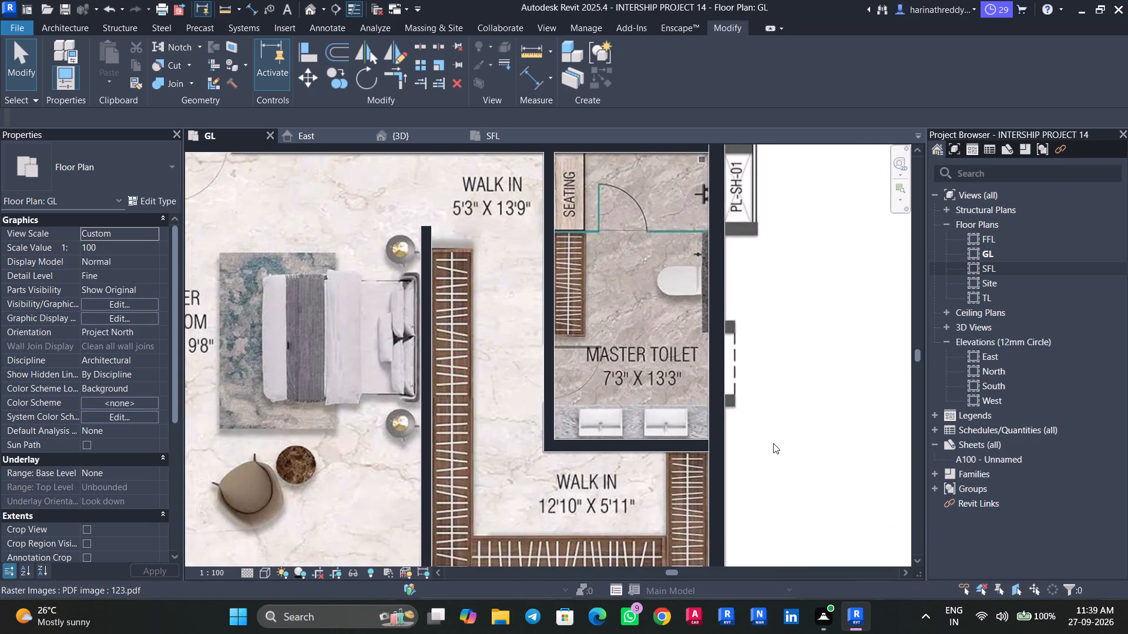
key(w)
key(a)
click(126, 168)
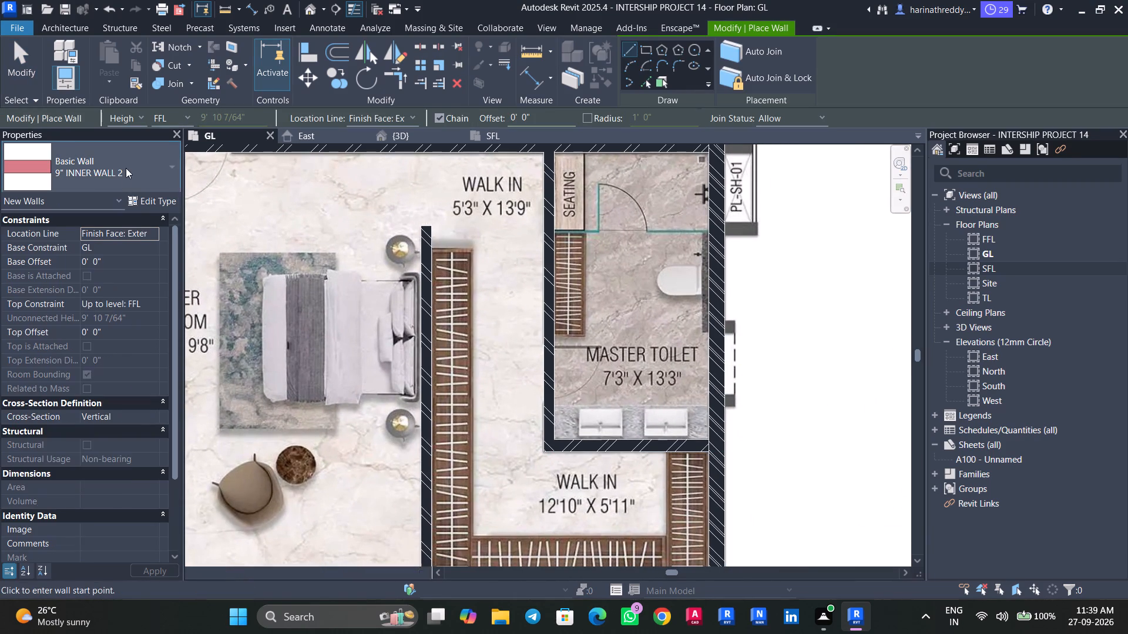
scroll(99, 261, up, 1)
scroll(99, 261, down, 1)
scroll(98, 263, up, 5)
click(93, 247)
scroll(723, 446, up, 4)
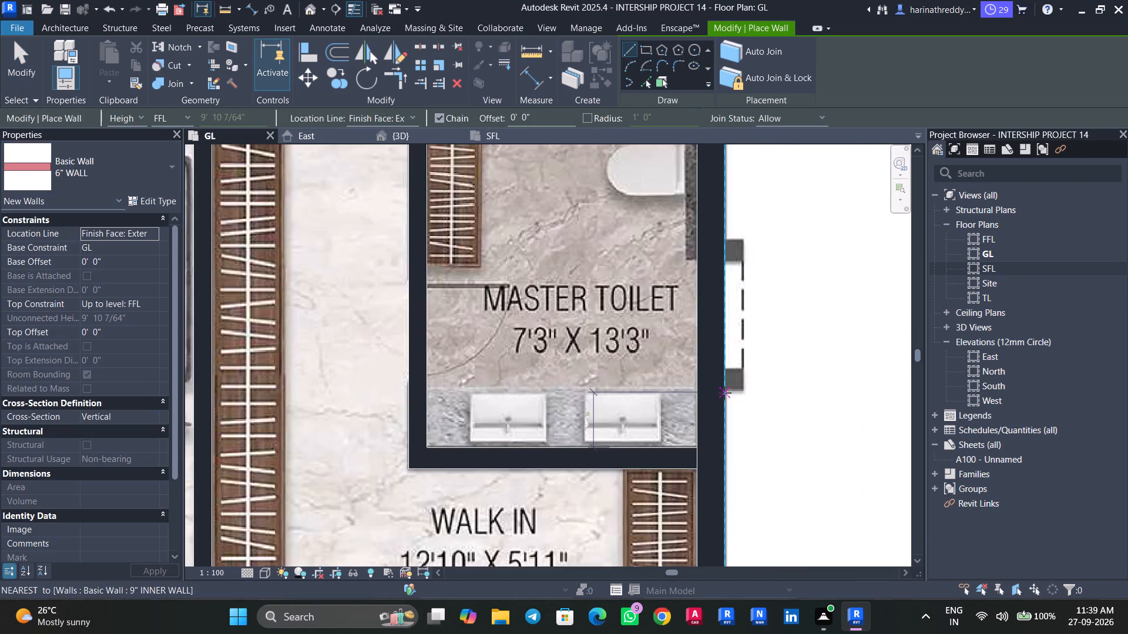
scroll(724, 393, up, 6)
click(721, 385)
key(space)
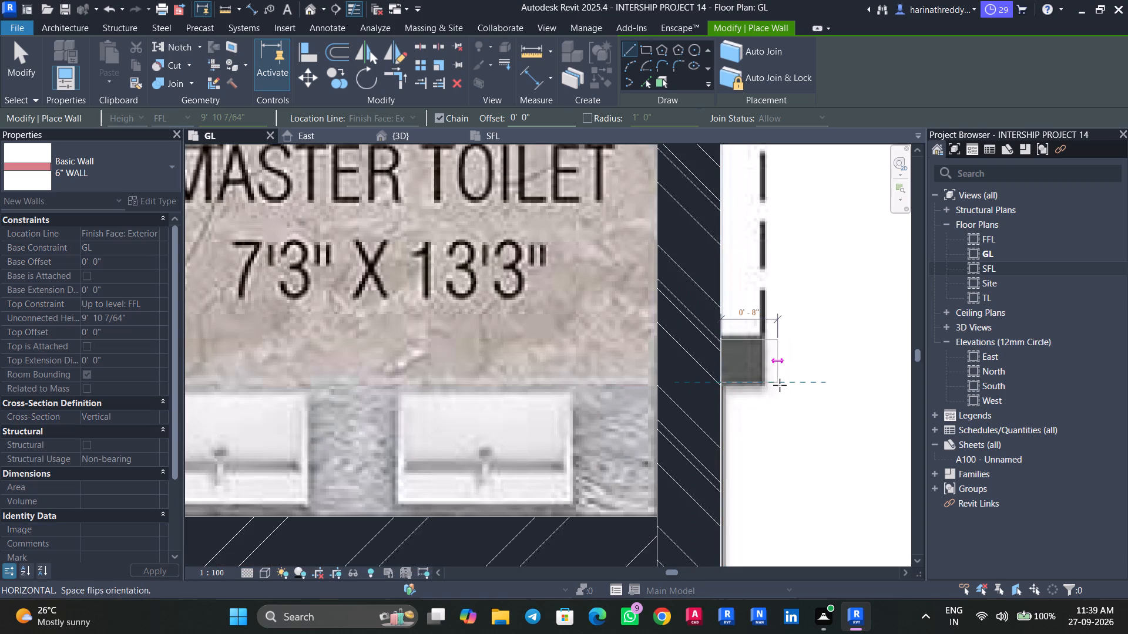
scroll(763, 382, up, 2)
scroll(763, 382, down, 1)
scroll(763, 382, up, 1)
click(763, 382)
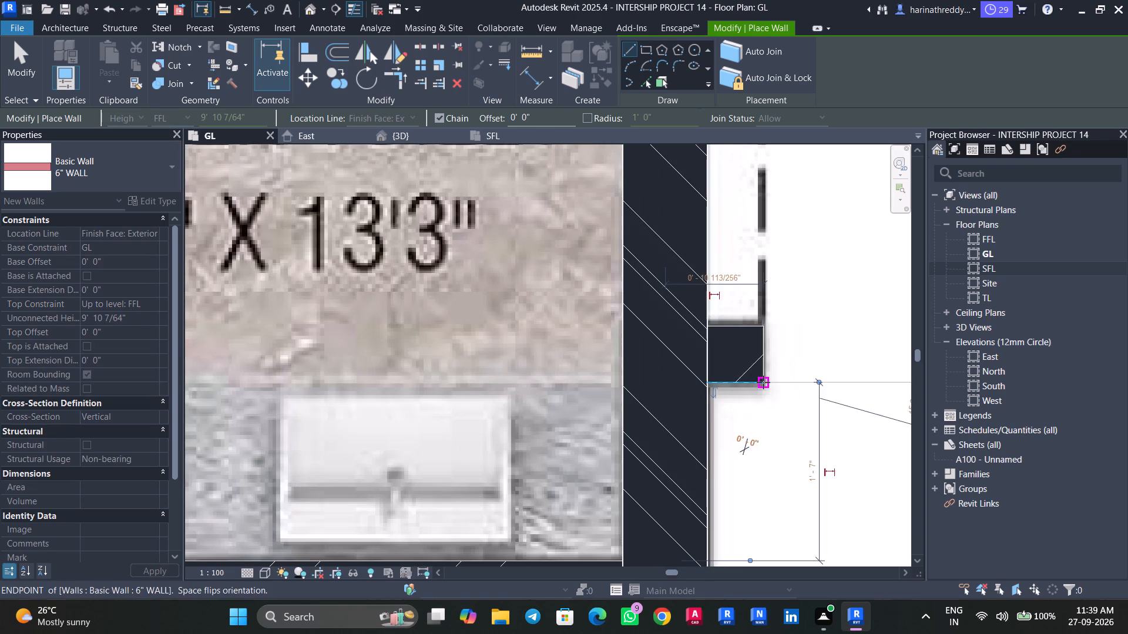
key(Escape)
key(Escape)
Change the new stub wall outside the Master Toilet to type 7" WALL and nudge it down one step to match the underlay.
click(748, 359)
click(71, 168)
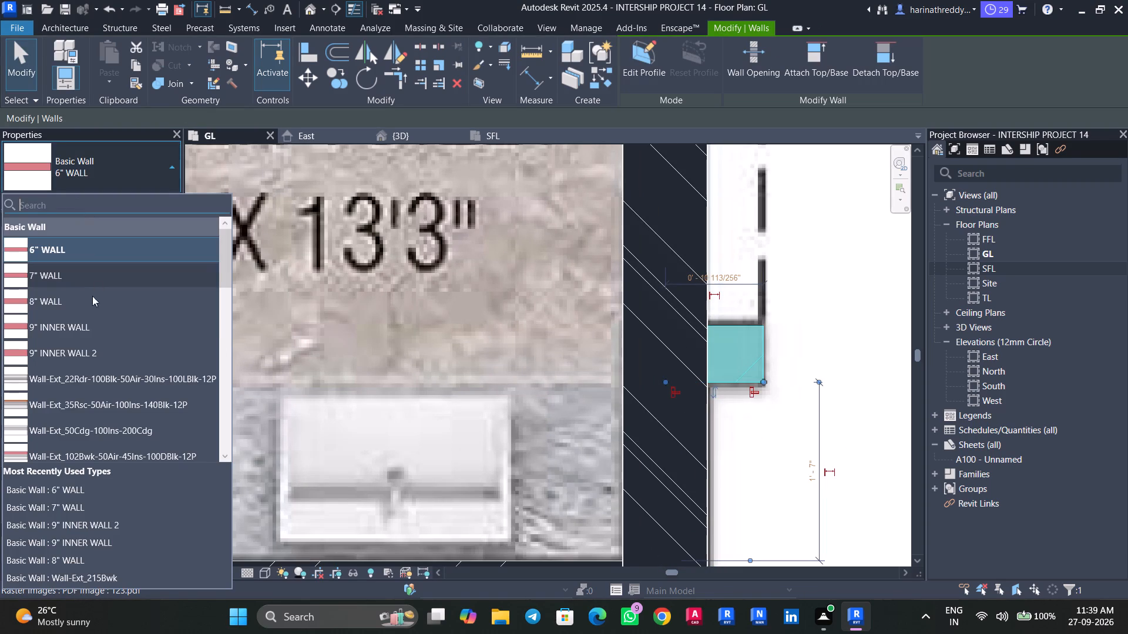
click(98, 279)
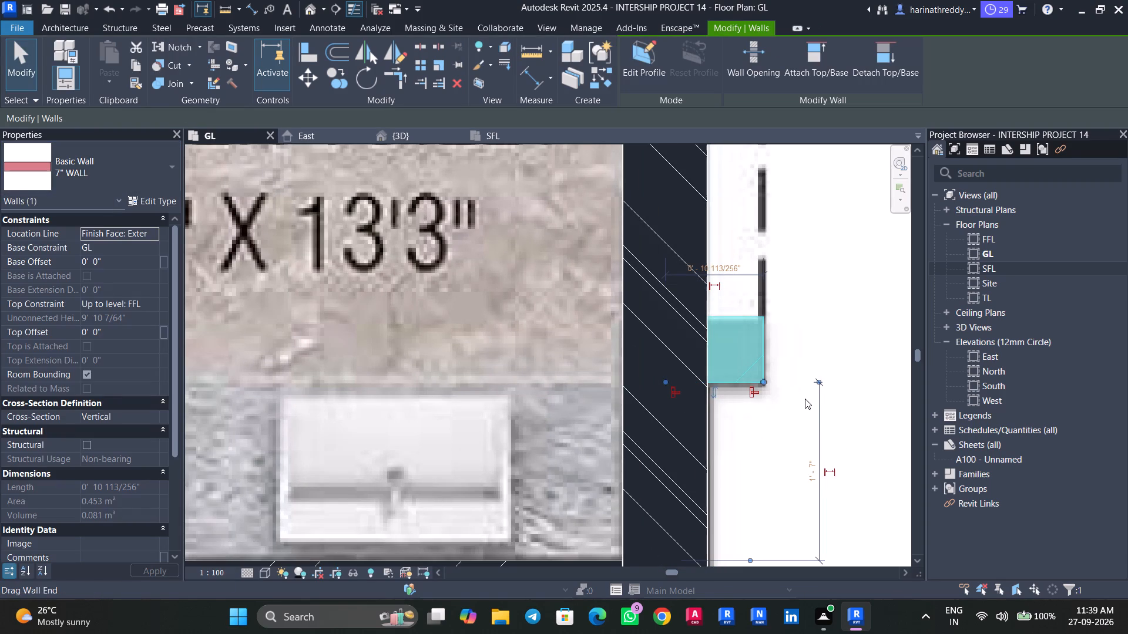
key(Down)
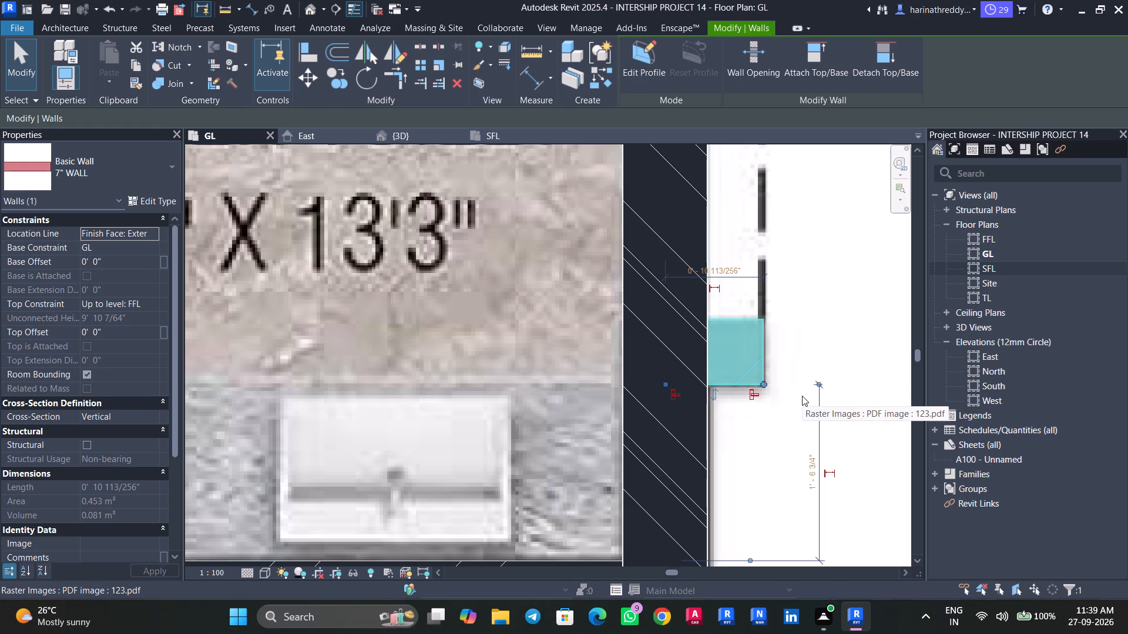
scroll(802, 396, down, 6)
key(Escape)
key(Escape)
Set the top constraint of the short 6" WALL stub on the modelled villa's east outer wall, below the staircase, to Up to level: SFL.
scroll(787, 295, down, 6)
middle_drag(789, 298, 773, 444)
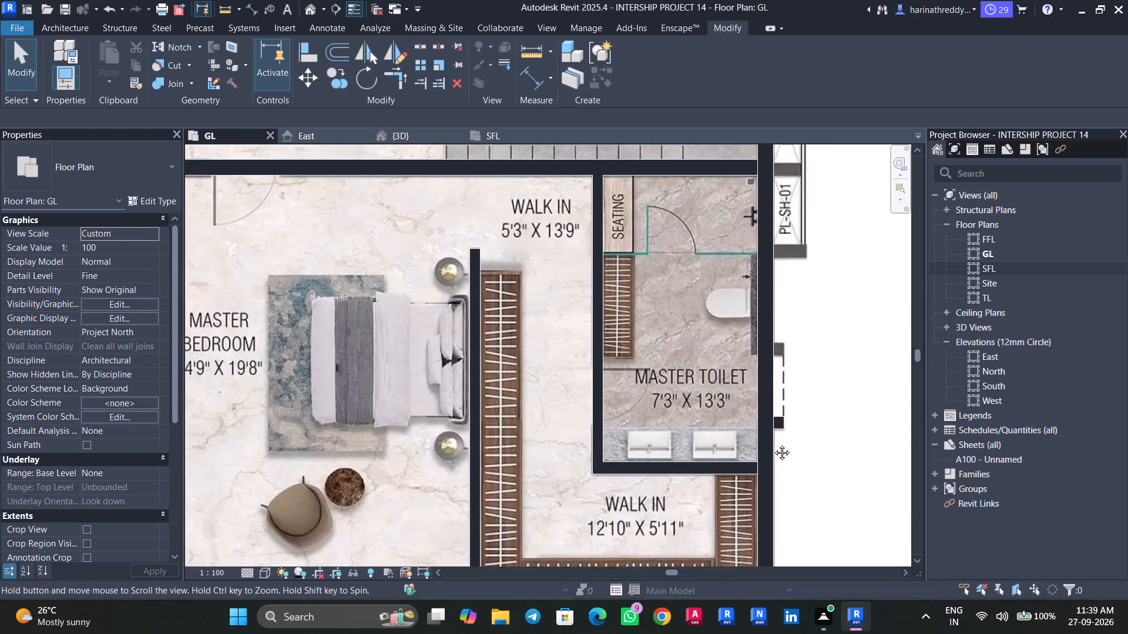
middle_drag(773, 444, 768, 467)
scroll(767, 457, down, 11)
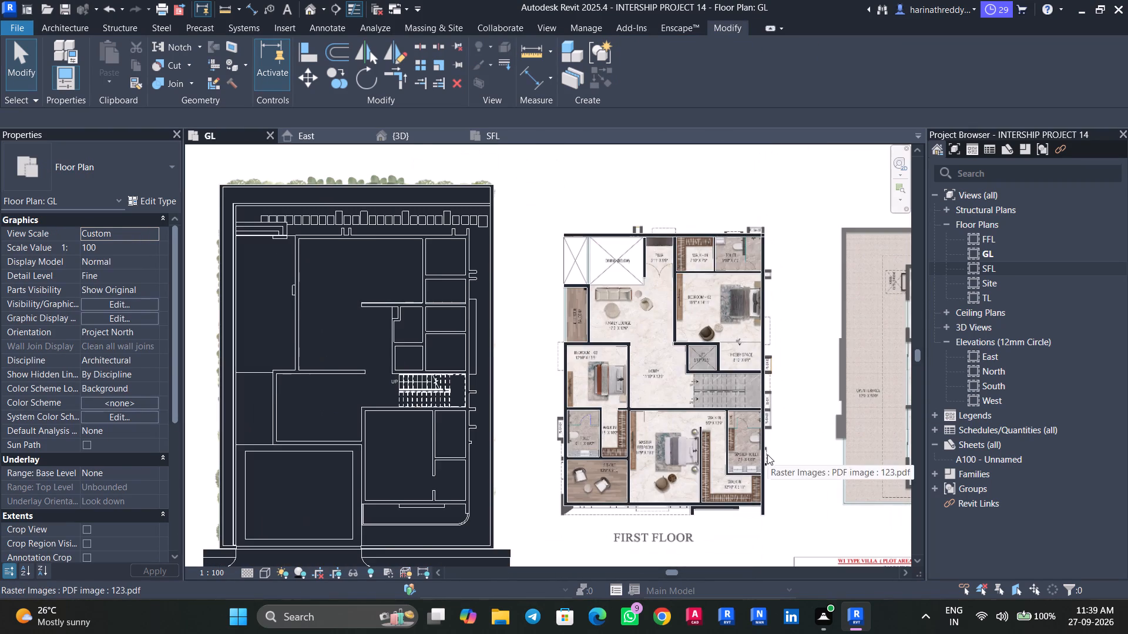
scroll(468, 428, up, 2)
scroll(468, 429, down, 1)
scroll(468, 429, up, 1)
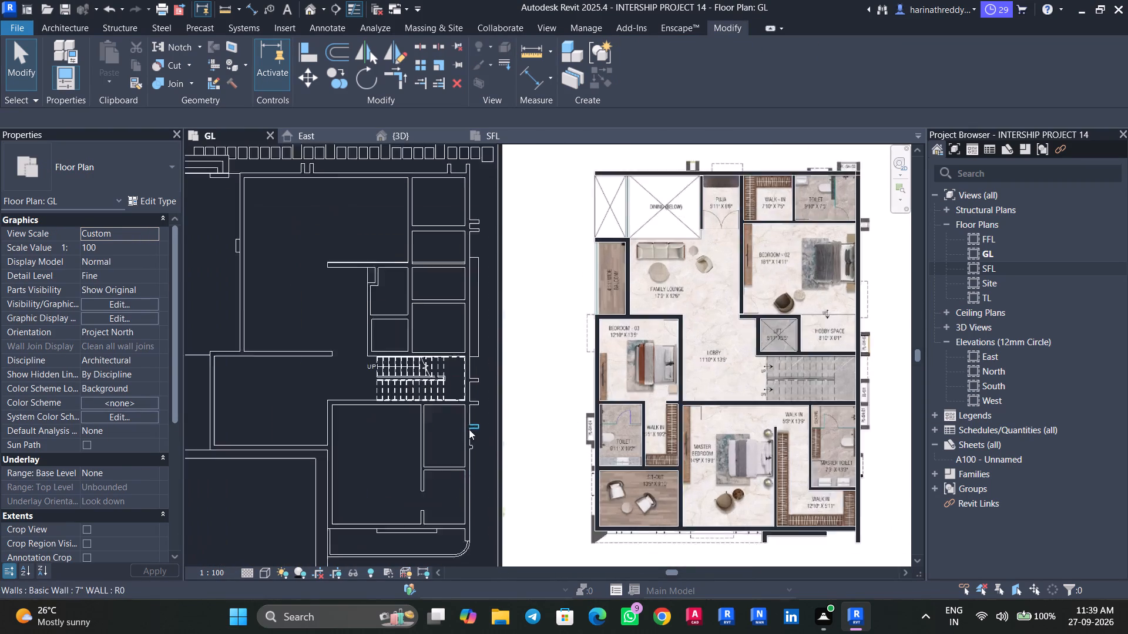
scroll(469, 429, up, 5)
click(465, 450)
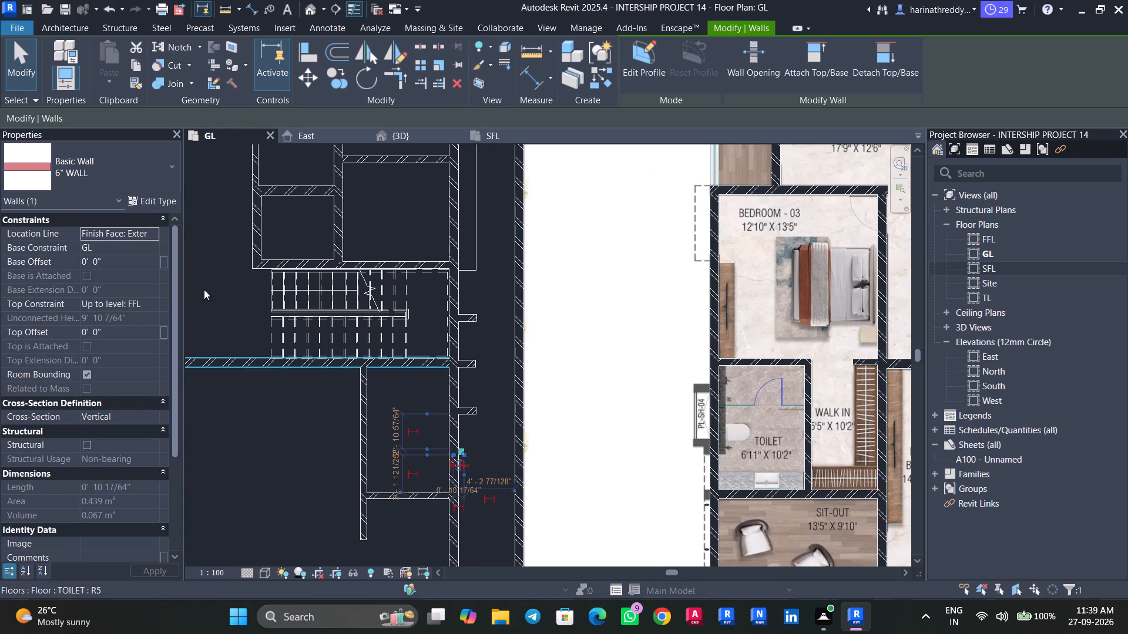
click(153, 302)
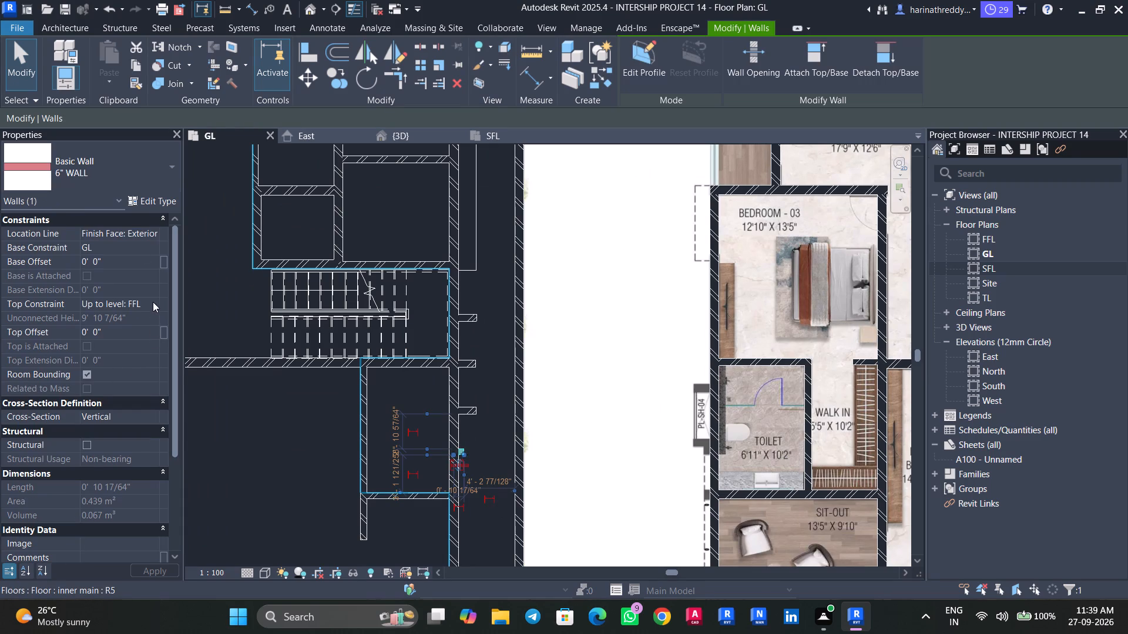
click(135, 349)
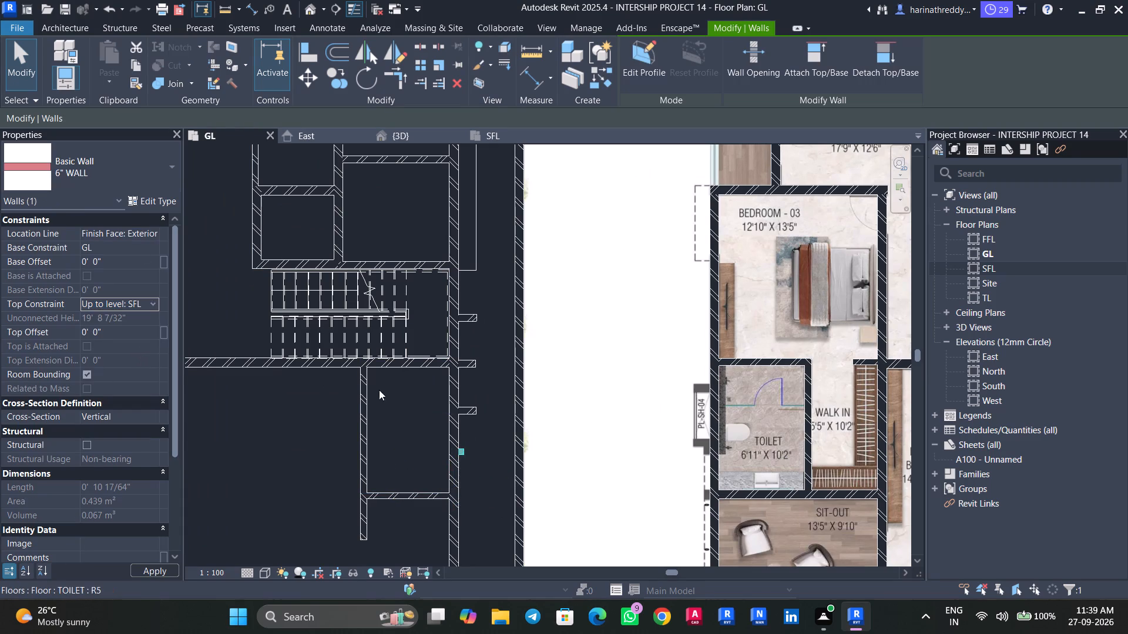
key(Escape)
Set the top constraint of the three 7" WALL stubs on the east outer wall, beside and below the staircase, to Up to level: SFL.
click(475, 410)
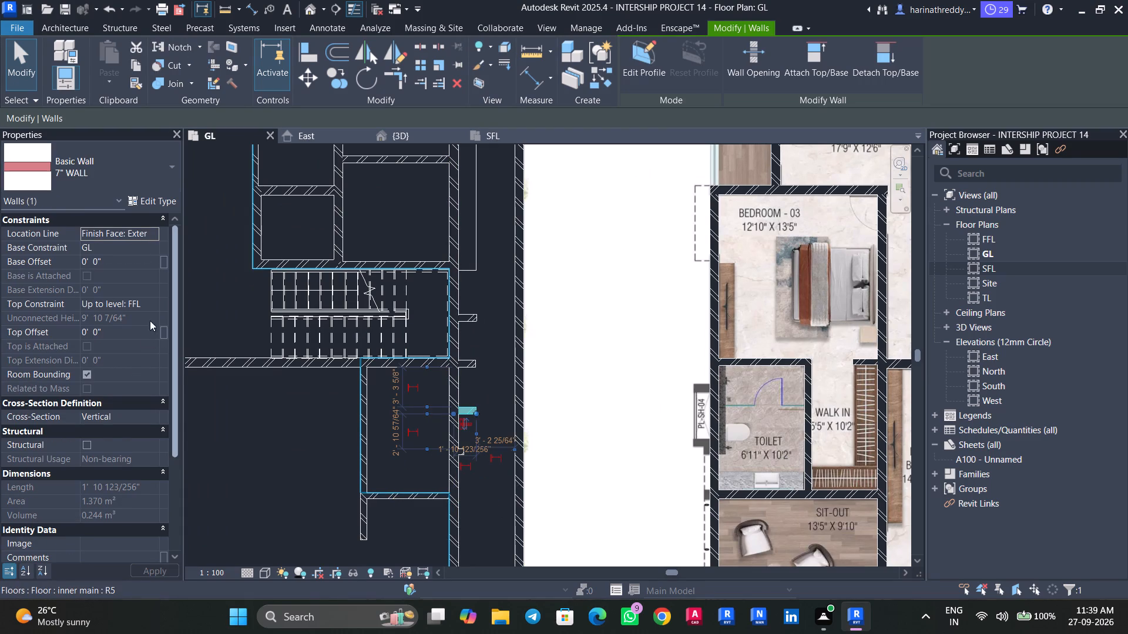
click(150, 302)
click(131, 351)
key(Escape)
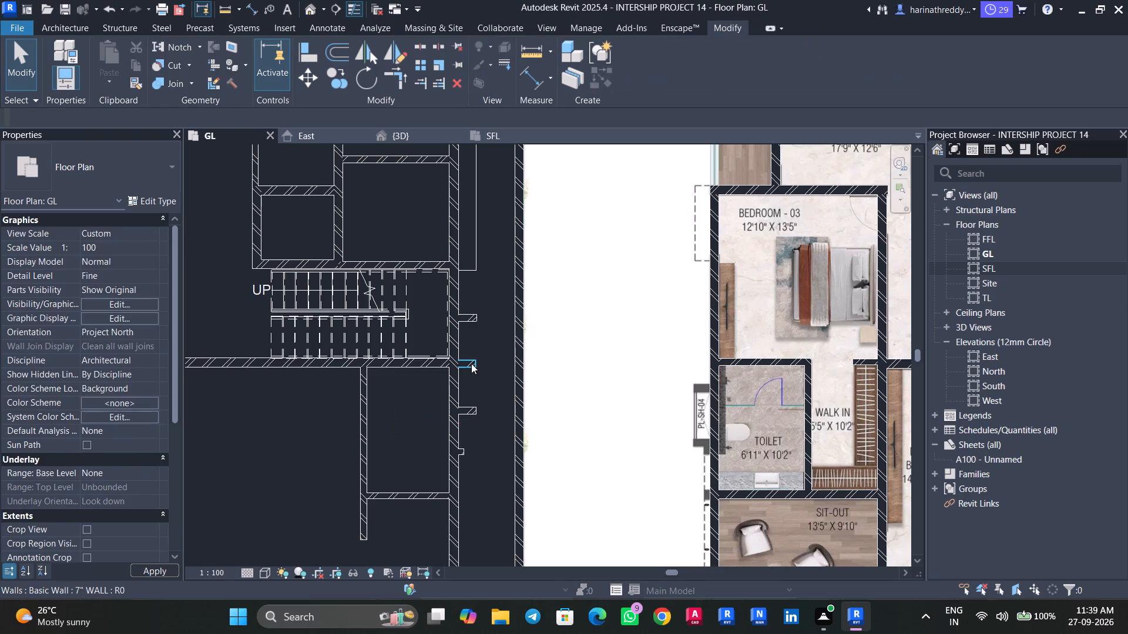
click(471, 363)
click(146, 301)
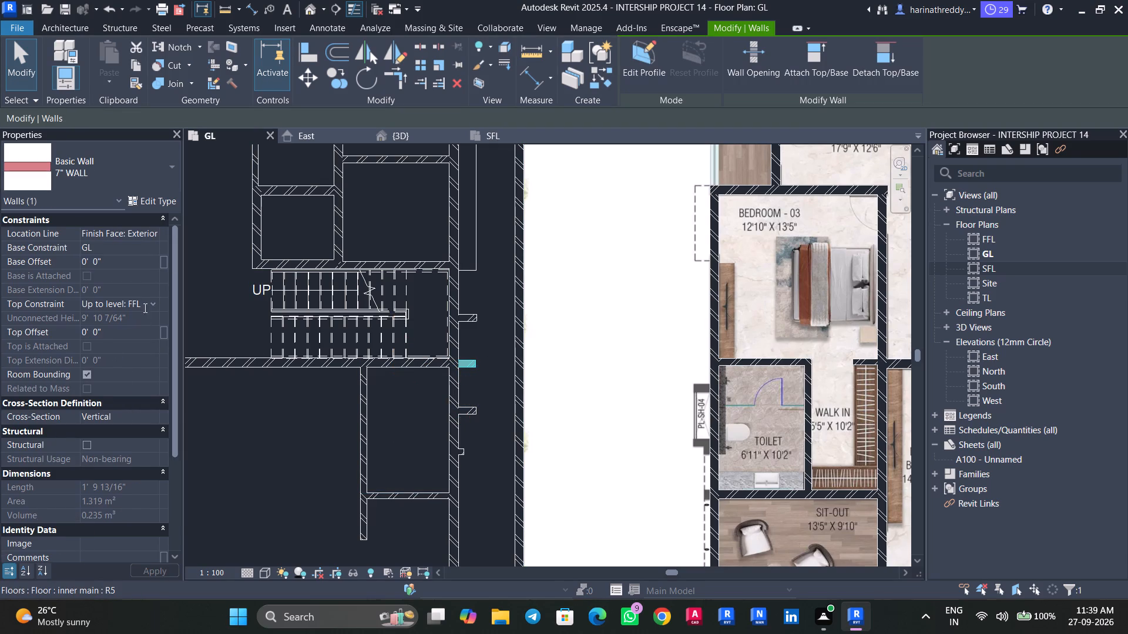
click(147, 303)
click(152, 302)
click(119, 352)
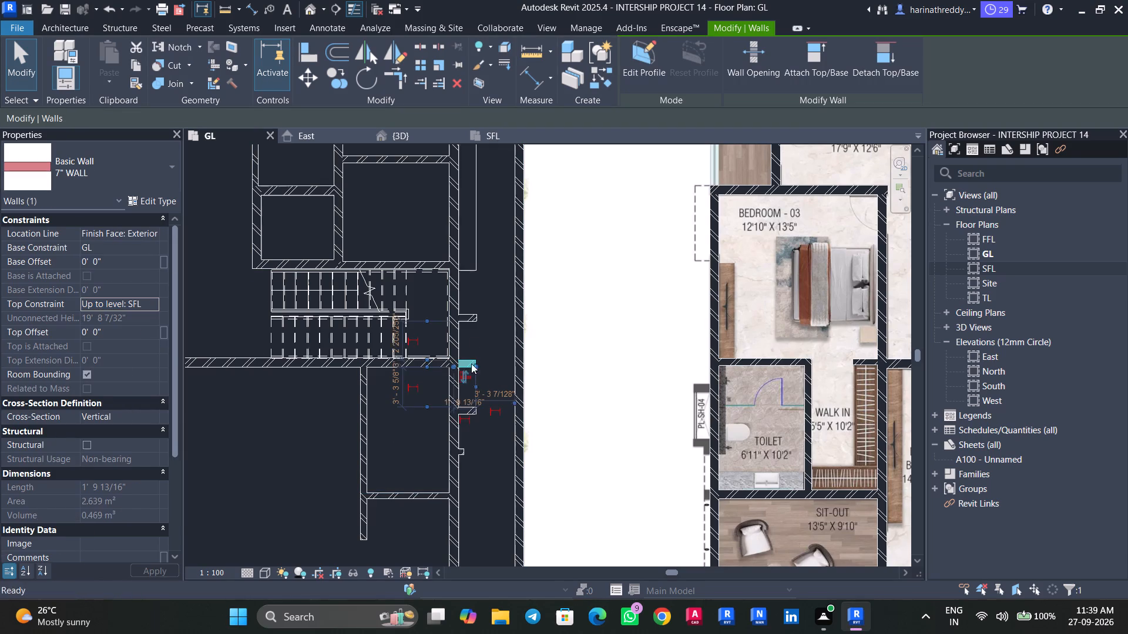
key(Escape)
click(471, 321)
click(152, 302)
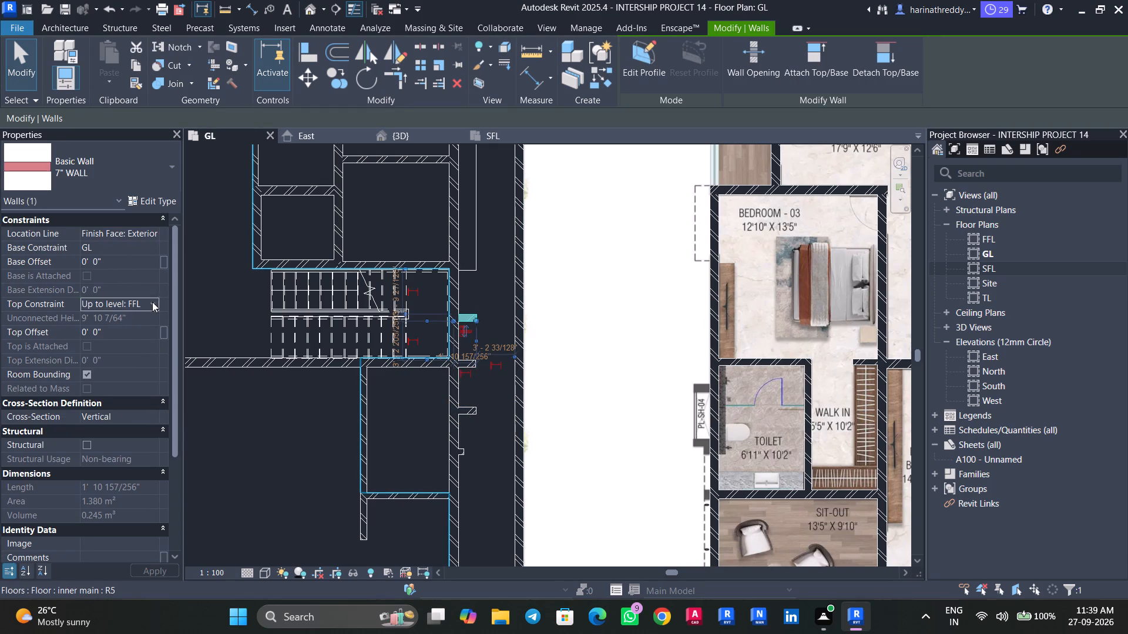
click(133, 351)
key(Escape)
Select together the two stub walls on the upper part of the east outer wall and the four stubs projecting from the north outer wall.
scroll(475, 284, up, 1)
middle_drag(477, 284, 488, 444)
click(485, 315)
middle_drag(502, 279, 503, 492)
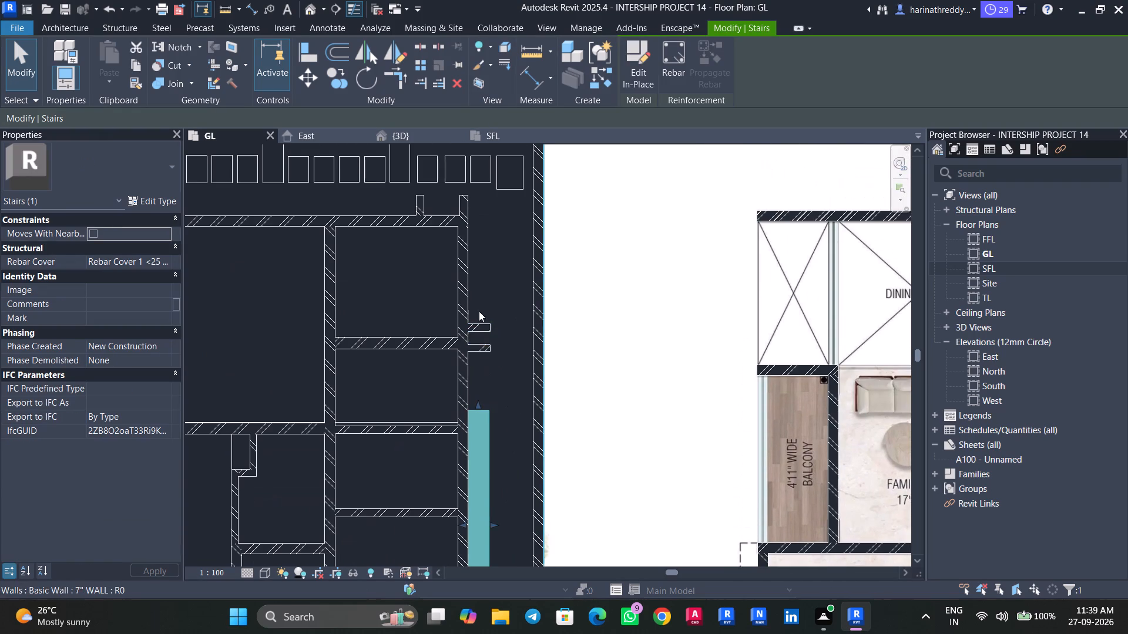
key(Escape)
click(484, 348)
scroll(483, 347, up, 3)
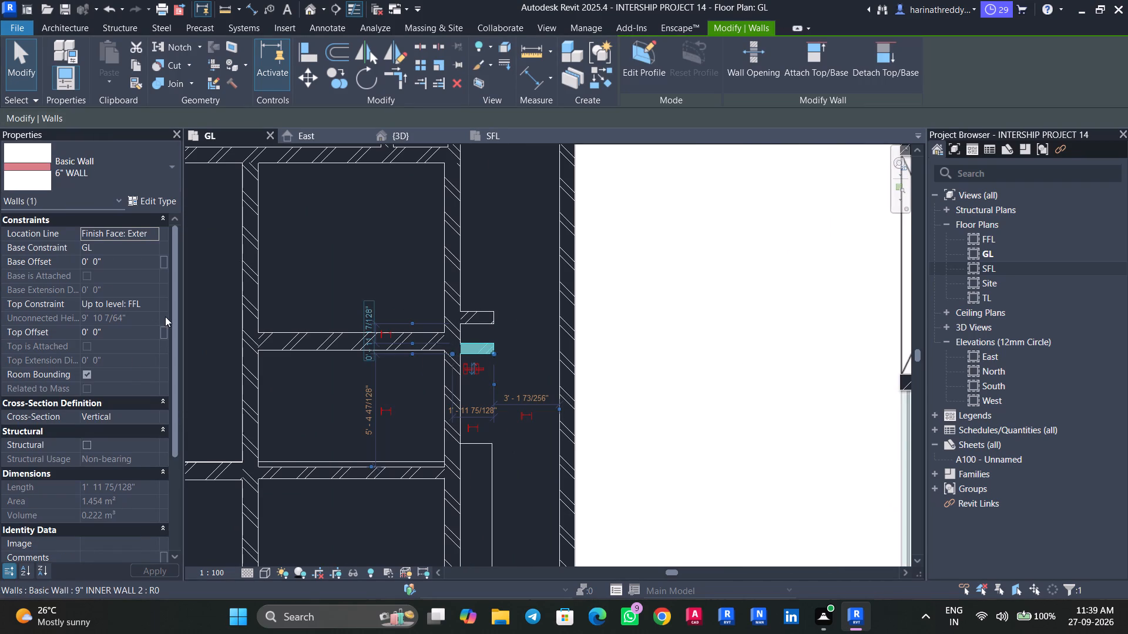
ctrl+click(485, 321)
scroll(491, 327, down, 3)
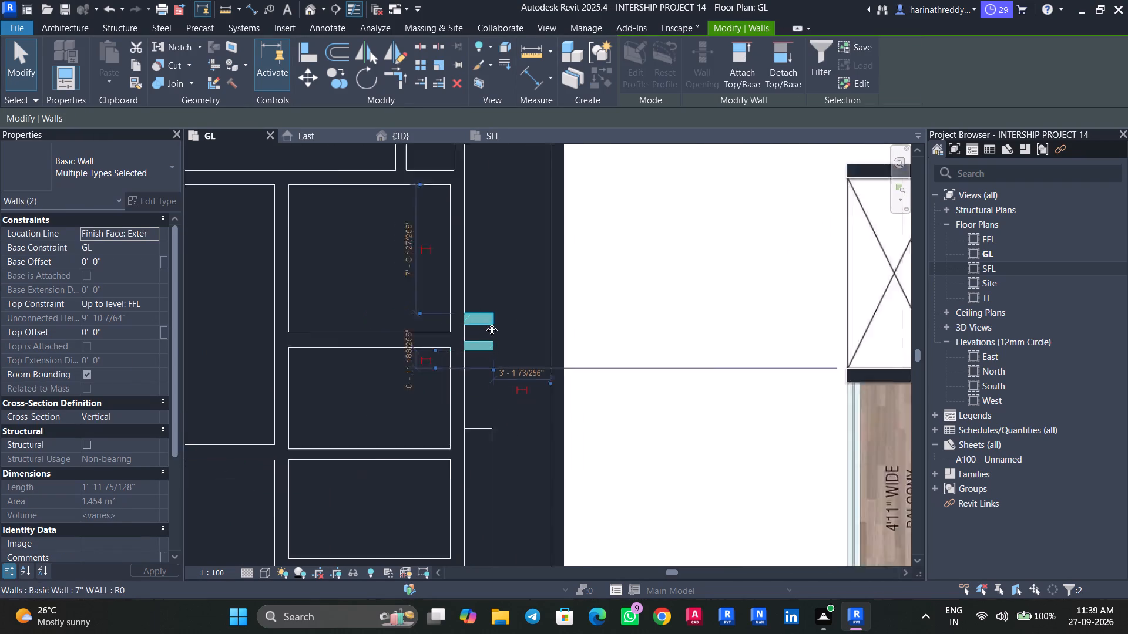
scroll(492, 330, down, 5)
middle_drag(486, 262, 529, 415)
scroll(516, 391, up, 9)
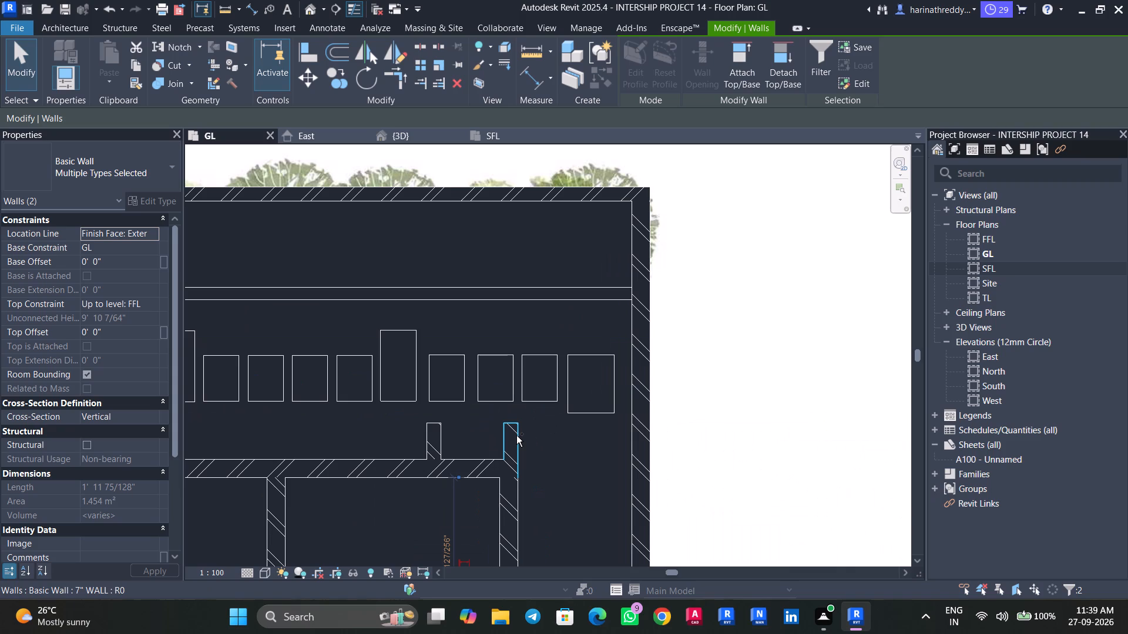
ctrl+click(511, 435)
ctrl+click(434, 429)
middle_drag(347, 427, 580, 441)
middle_drag(428, 440, 691, 420)
middle_drag(440, 424, 583, 427)
ctrl+click(521, 425)
ctrl+click(477, 433)
middle_drag(388, 426, 667, 431)
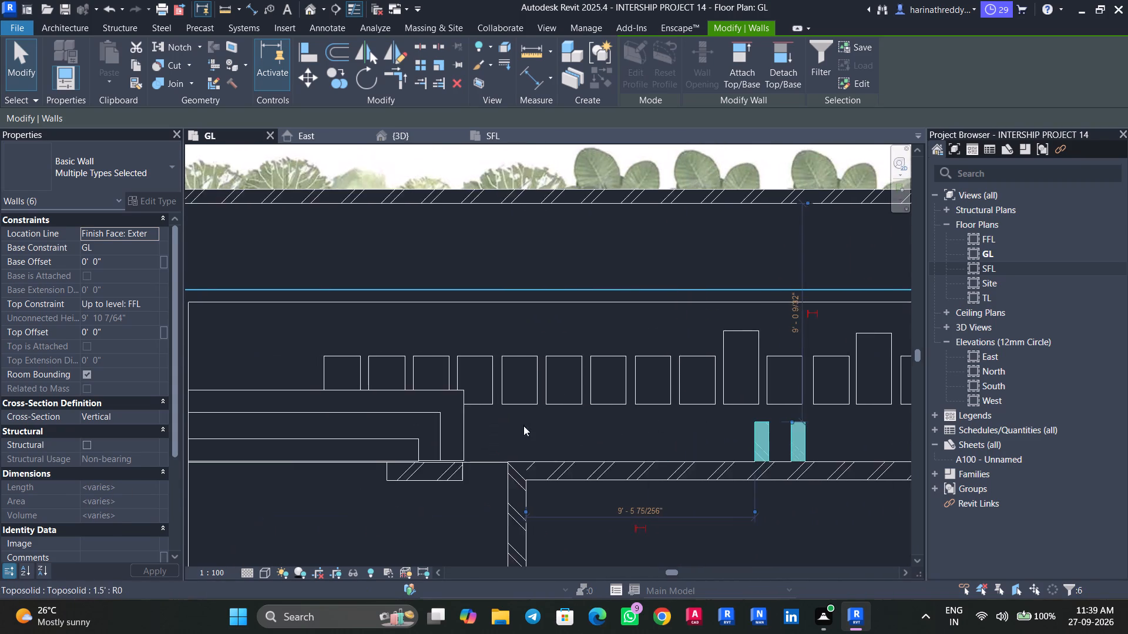
Set the top constraint of the six selected stub walls on the modelled villa's north and east outer walls to Up to level: SFL.
scroll(481, 426, down, 4)
middle_drag(488, 426, 459, 353)
scroll(459, 353, down, 4)
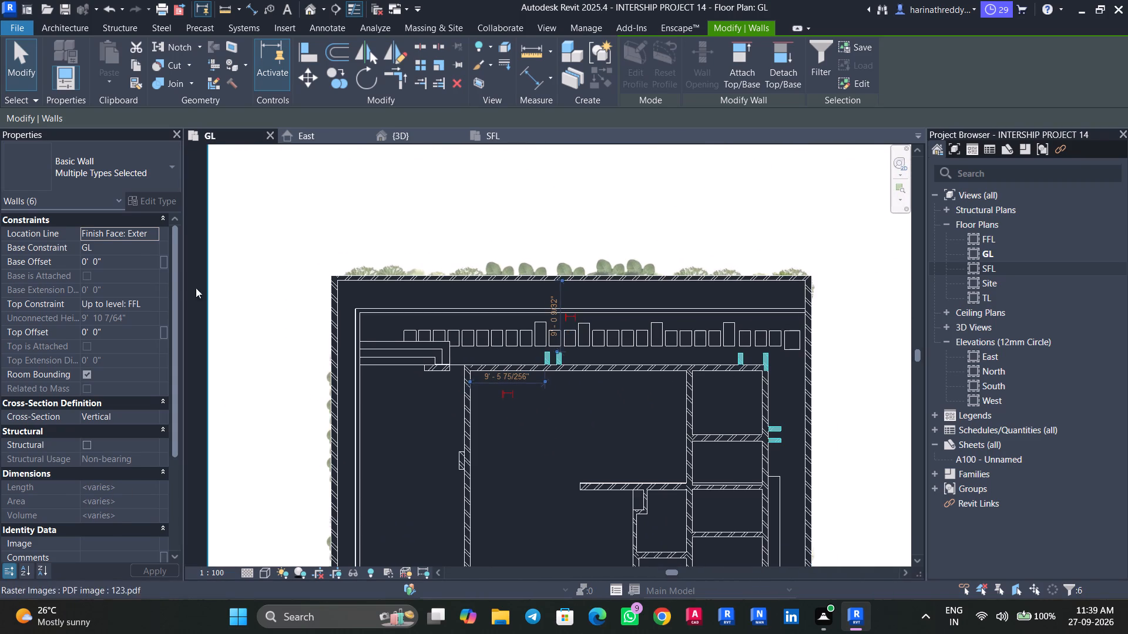
scroll(431, 385, up, 3)
middle_drag(431, 386, 418, 340)
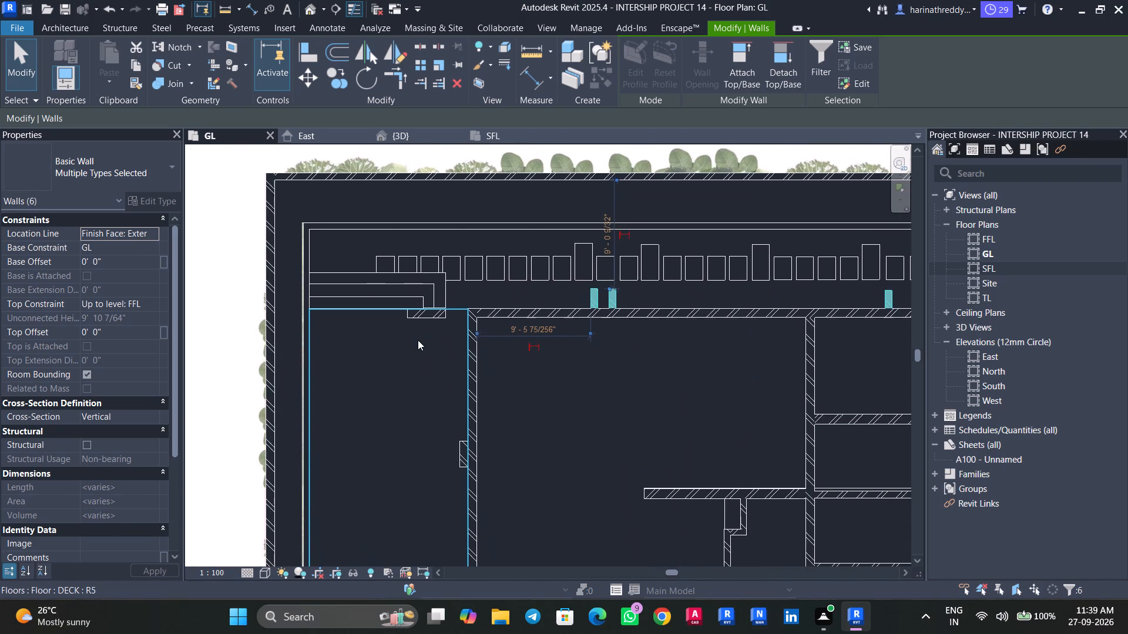
scroll(372, 409, down, 6)
scroll(371, 409, up, 2)
scroll(371, 409, down, 1)
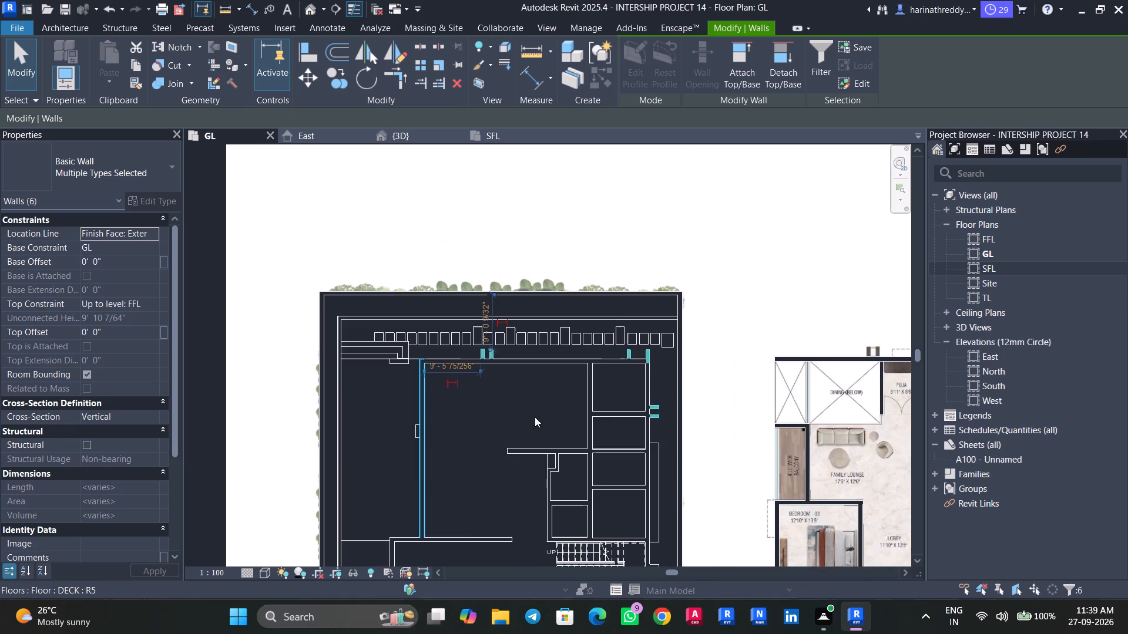
middle_drag(750, 463, 574, 410)
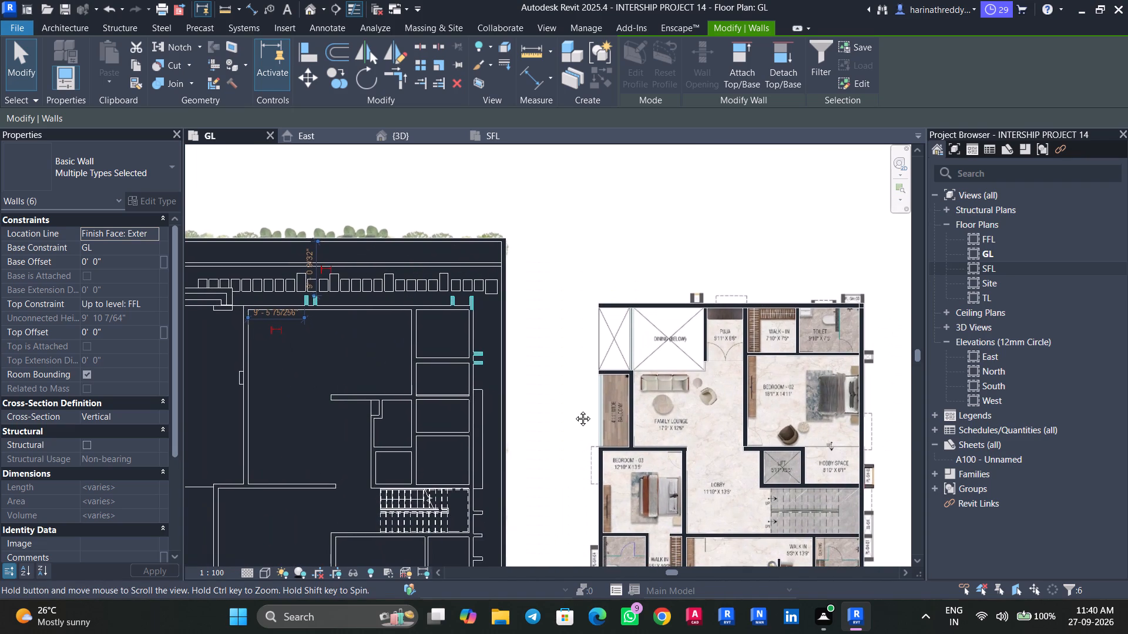
middle_drag(574, 410, 596, 244)
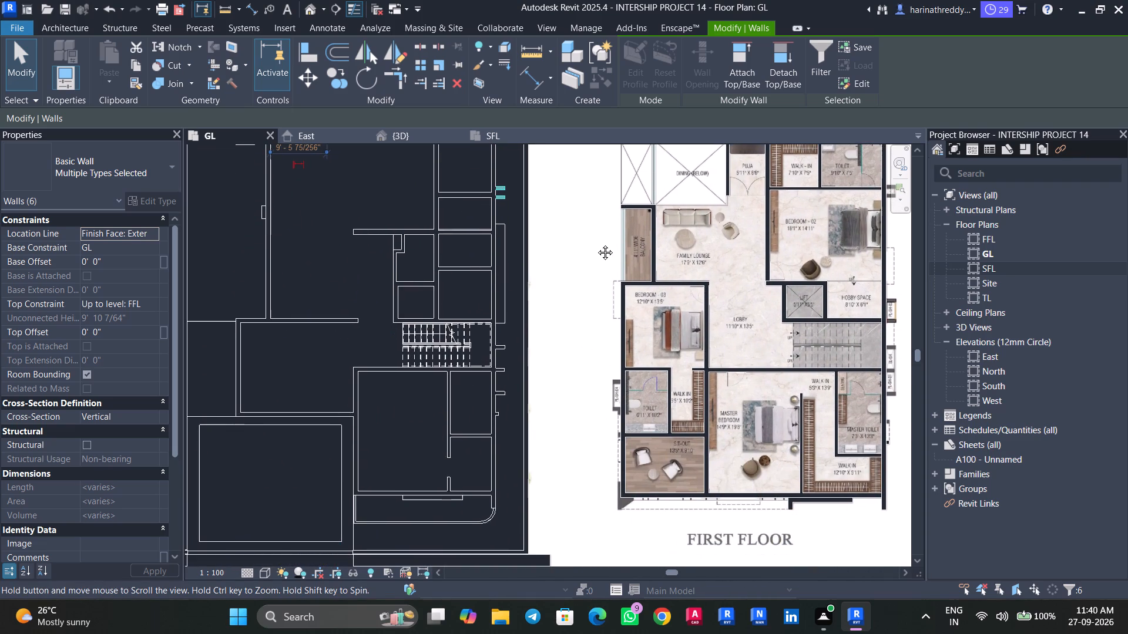
middle_drag(596, 244, 459, 292)
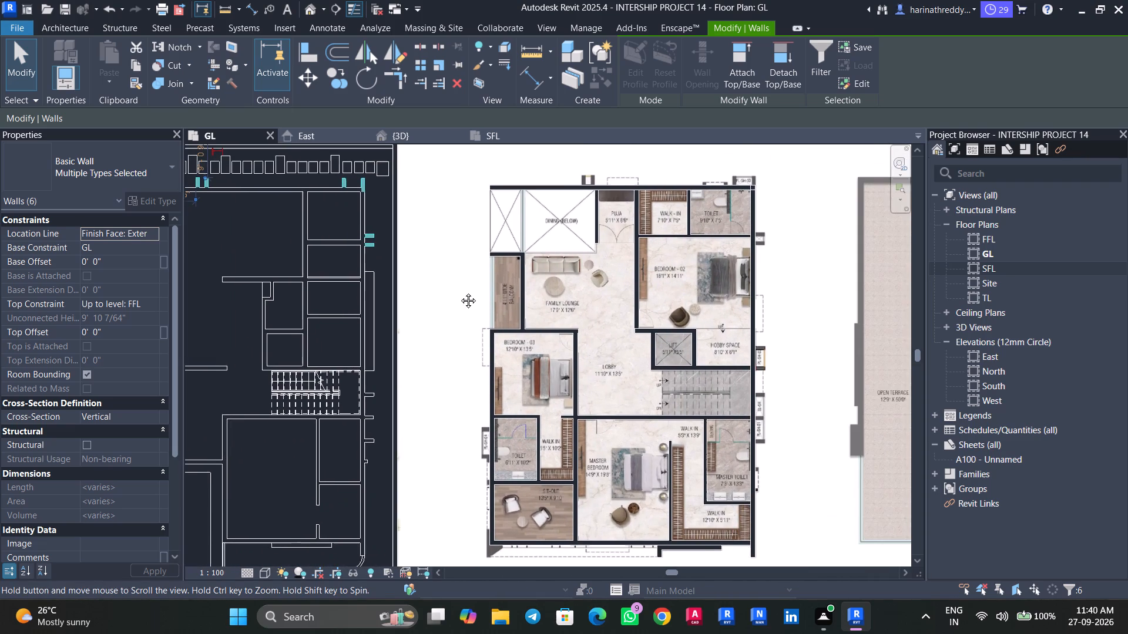
middle_drag(459, 292, 461, 332)
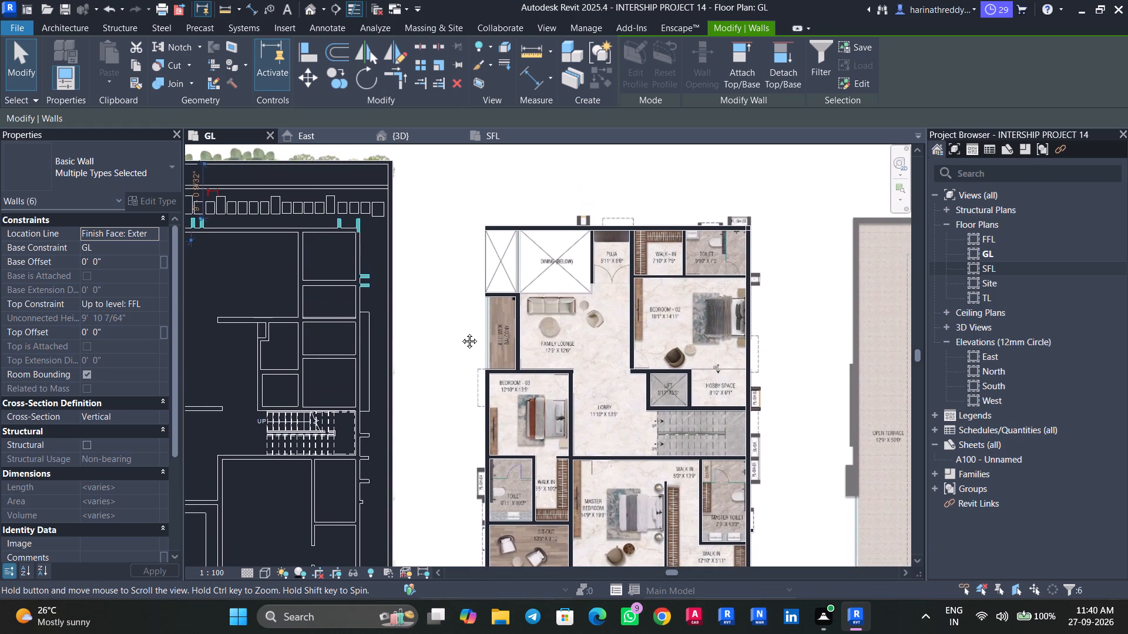
middle_drag(461, 332, 497, 393)
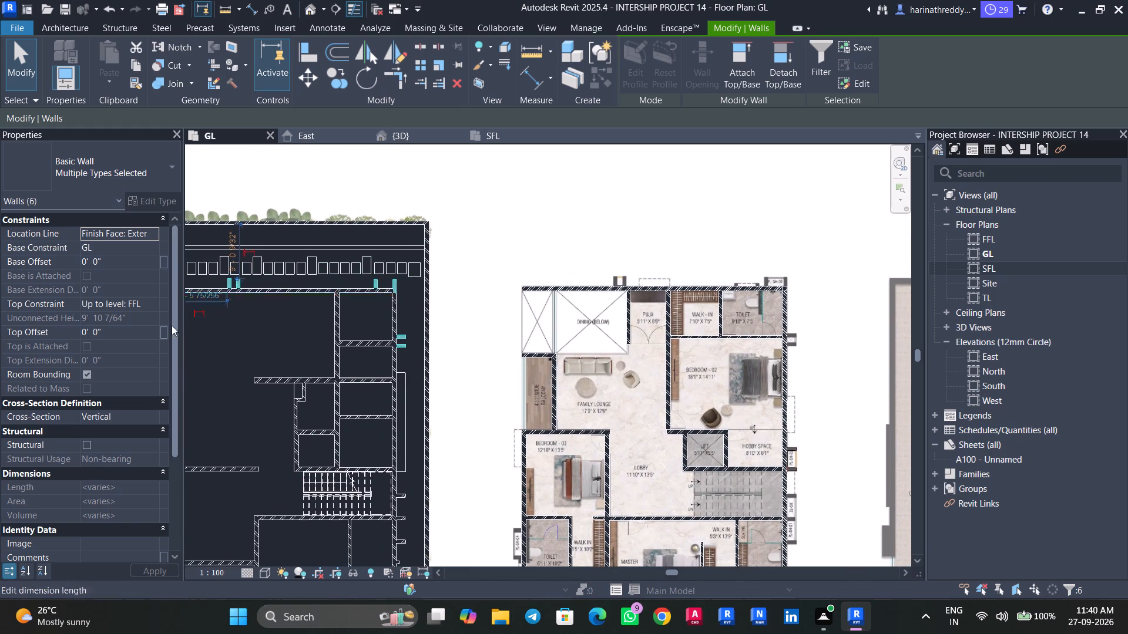
click(155, 303)
click(124, 352)
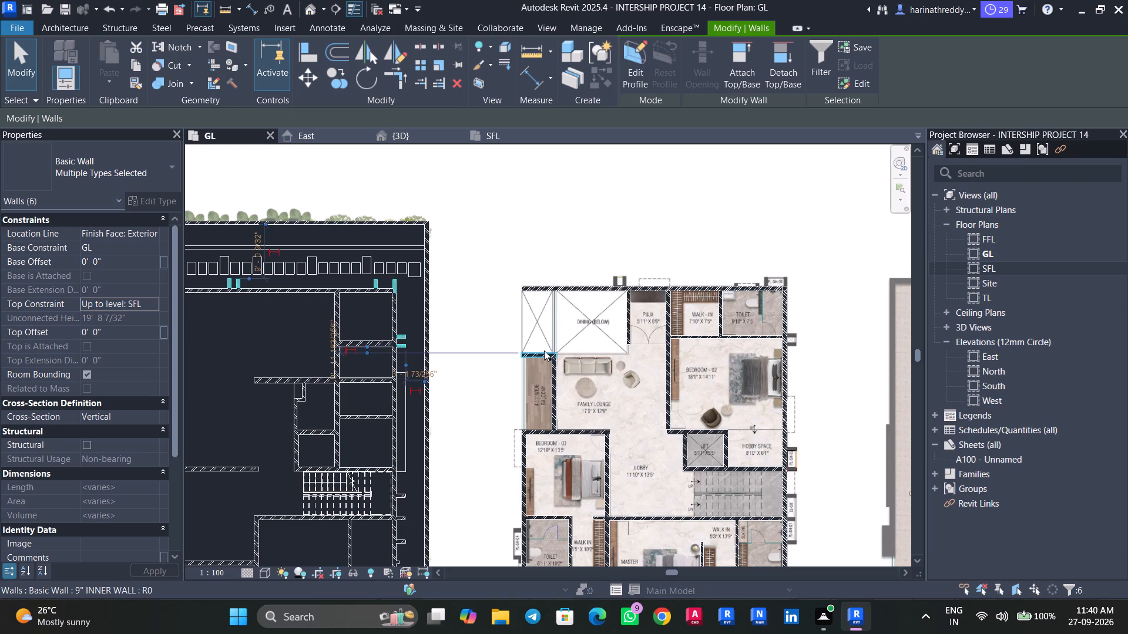
key(Escape)
key(Escape)
Draw a stub wall projecting about 6" from the first floor's north outer wall at the west end of the Toilet's dashed outline, as type 7" WALL.
scroll(739, 299, up, 6)
middle_drag(732, 299, 556, 473)
scroll(553, 471, up, 3)
key(w)
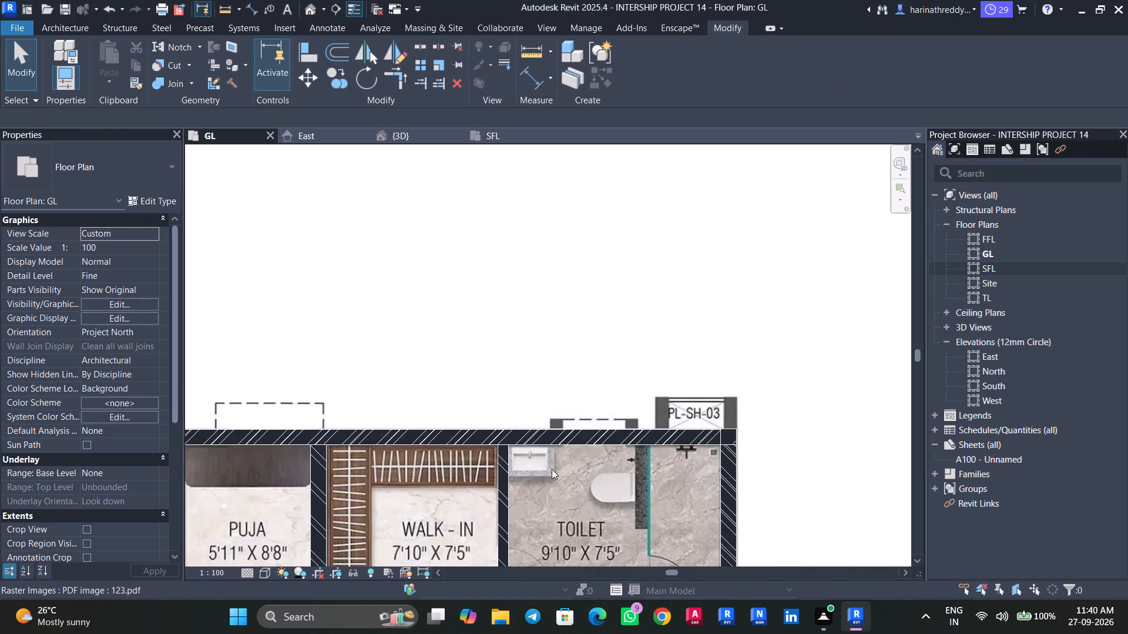
key(a)
scroll(548, 426, up, 8)
click(550, 435)
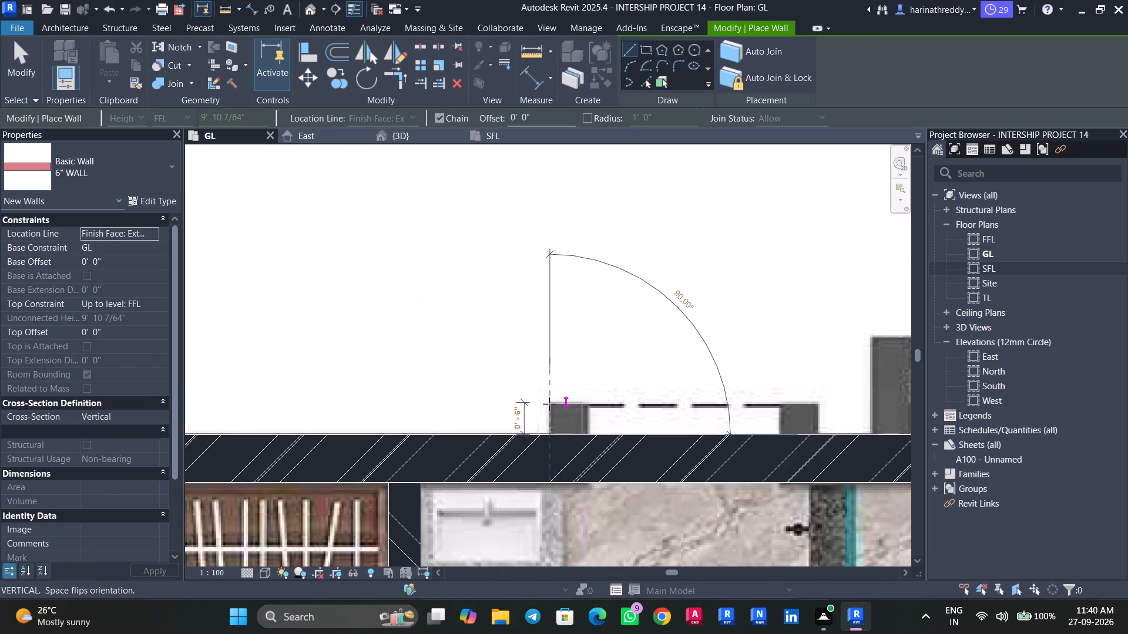
click(549, 404)
key(Escape)
key(Escape)
click(559, 410)
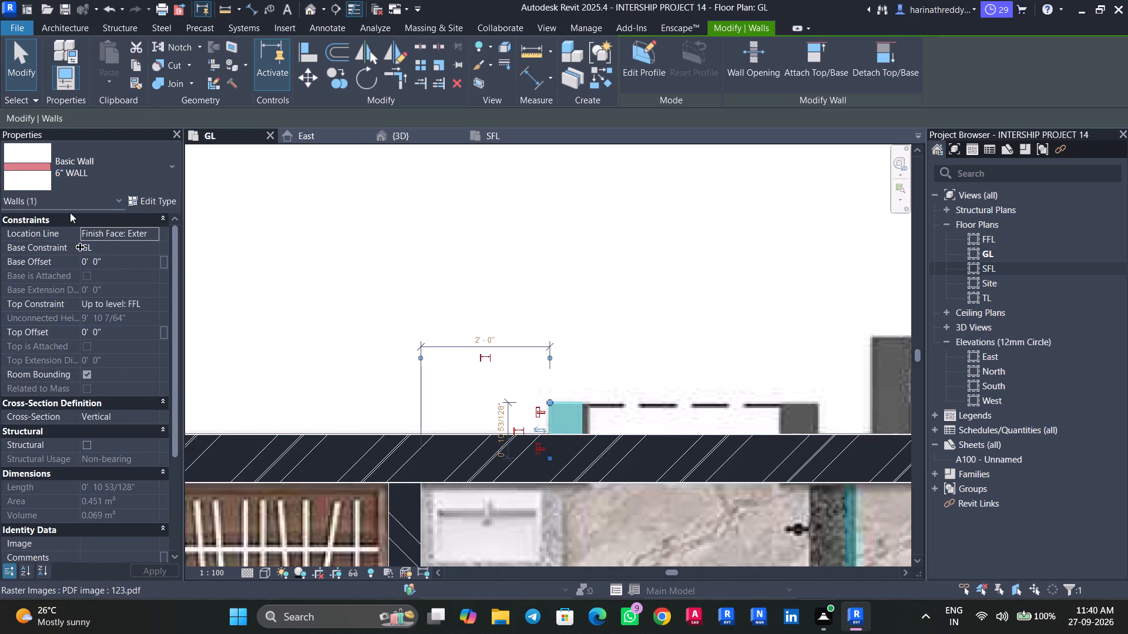
click(79, 166)
click(96, 276)
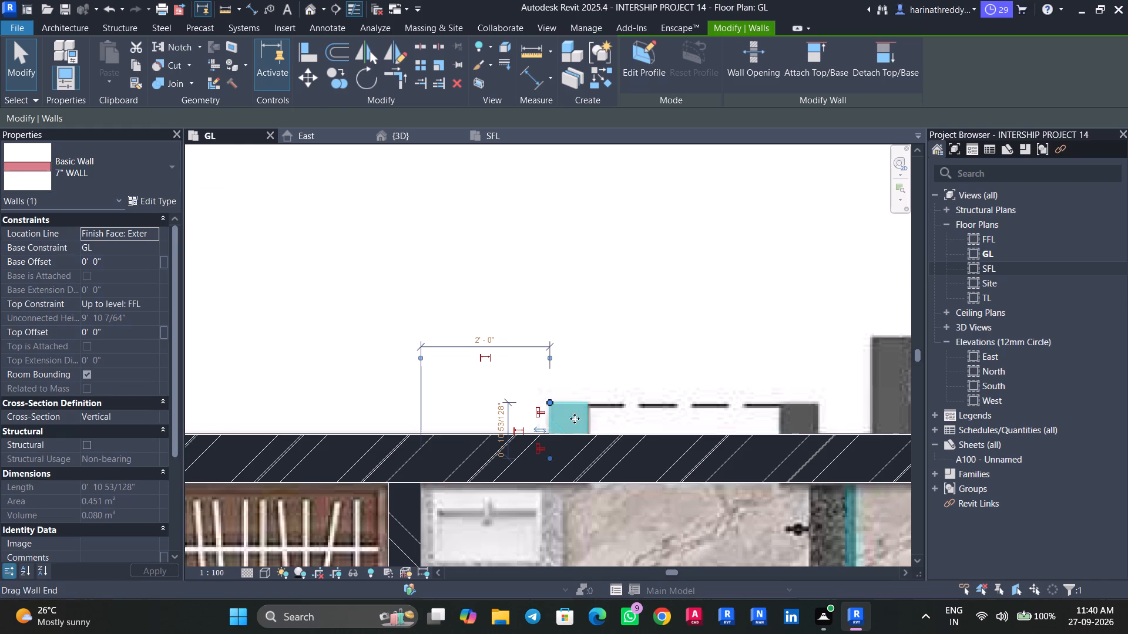
middle_drag(638, 423, 359, 427)
key(Escape)
Draw a matching 7" WALL stub, flipped to fit the underlay, at the east end of the Toilet's dashed outline near PL-SH-03.
key(w)
key(a)
scroll(521, 434, up, 3)
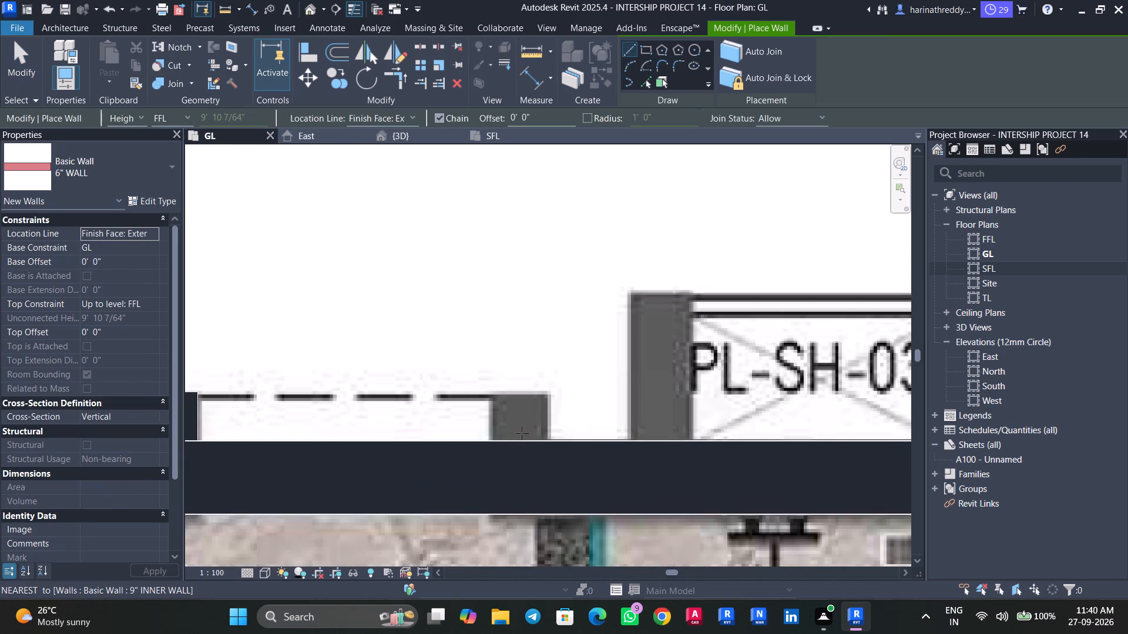
click(128, 174)
click(59, 279)
scroll(486, 457, up, 4)
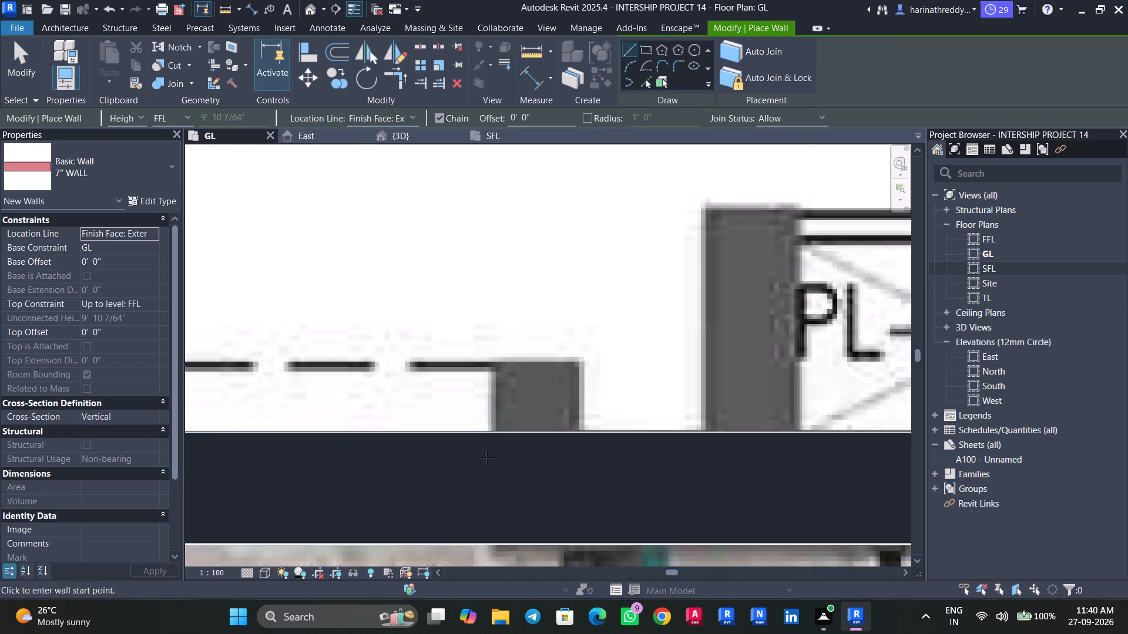
scroll(487, 457, up, 2)
click(630, 414)
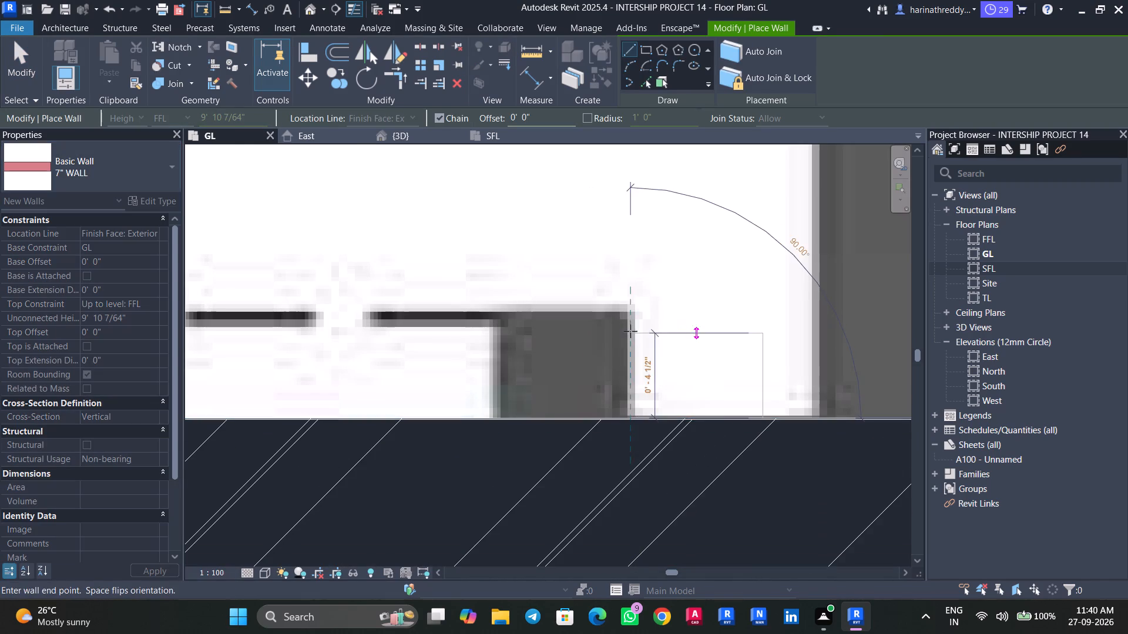
key(space)
click(625, 306)
key(Escape)
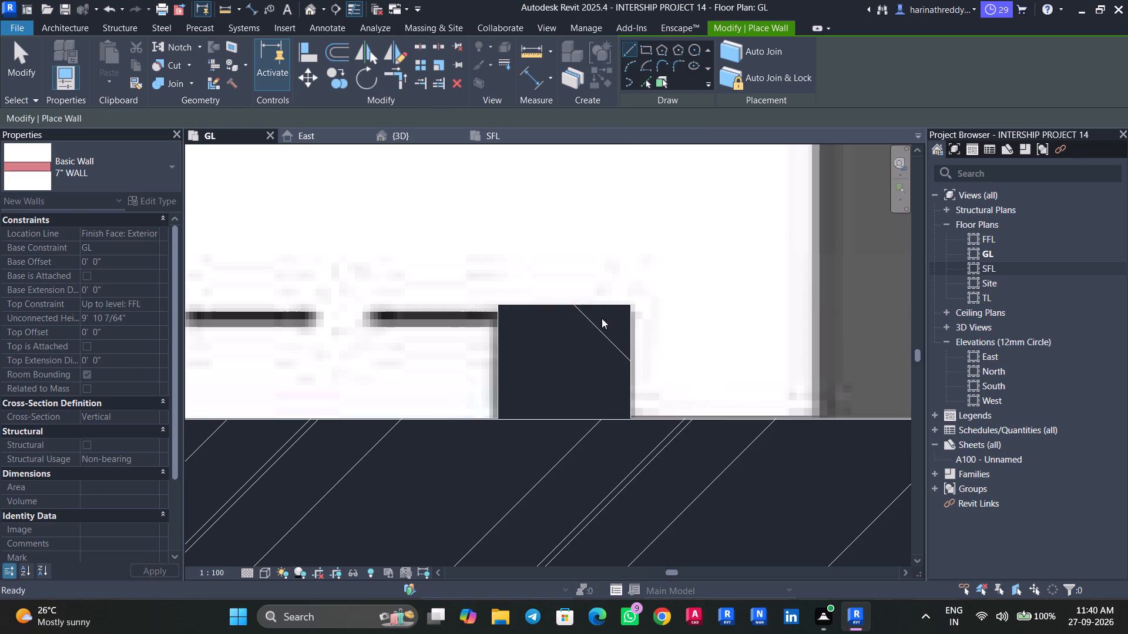
key(Escape)
Set the top constraint of the two new 7" WALL stubs outside the Toilet to Up to level: SFL.
click(578, 326)
scroll(579, 329, down, 9)
ctrl+click(347, 338)
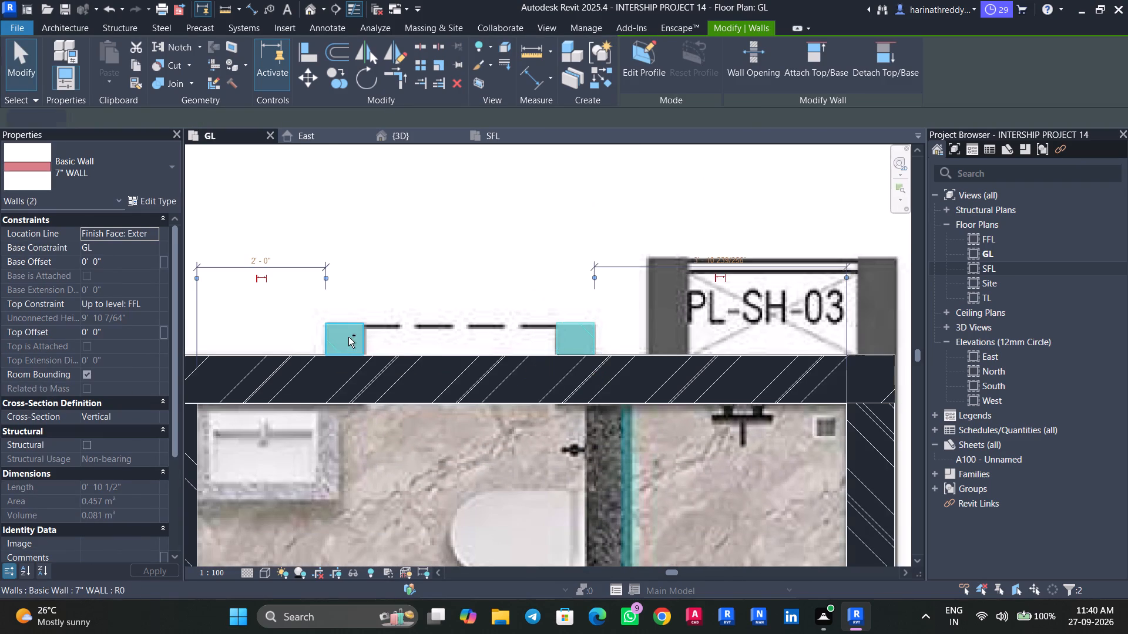
click(152, 234)
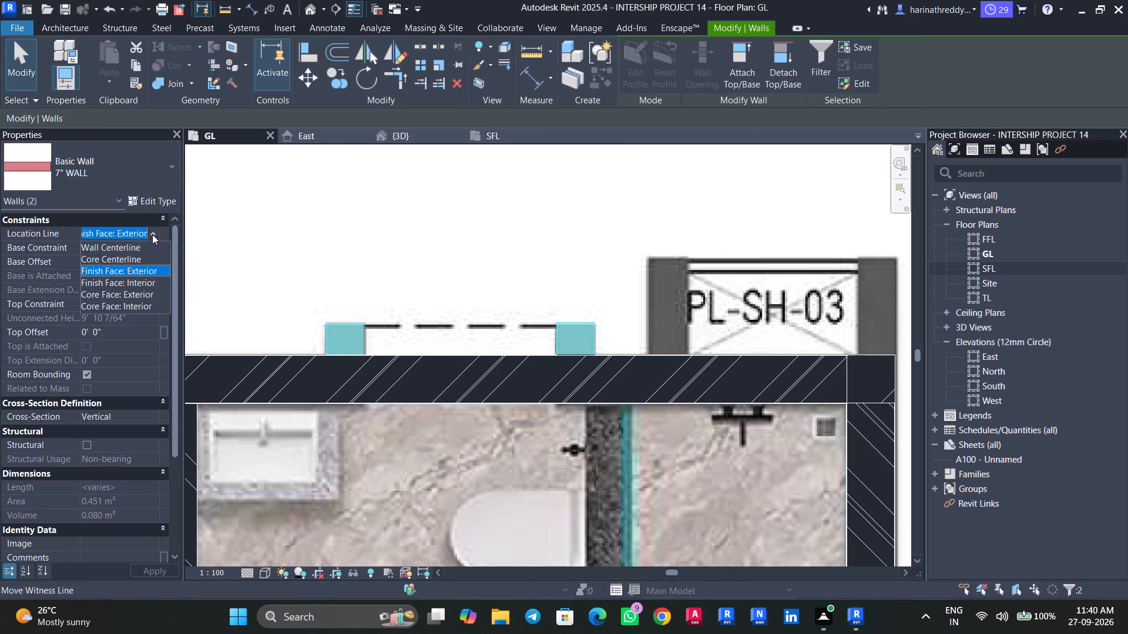
key(Escape)
click(157, 303)
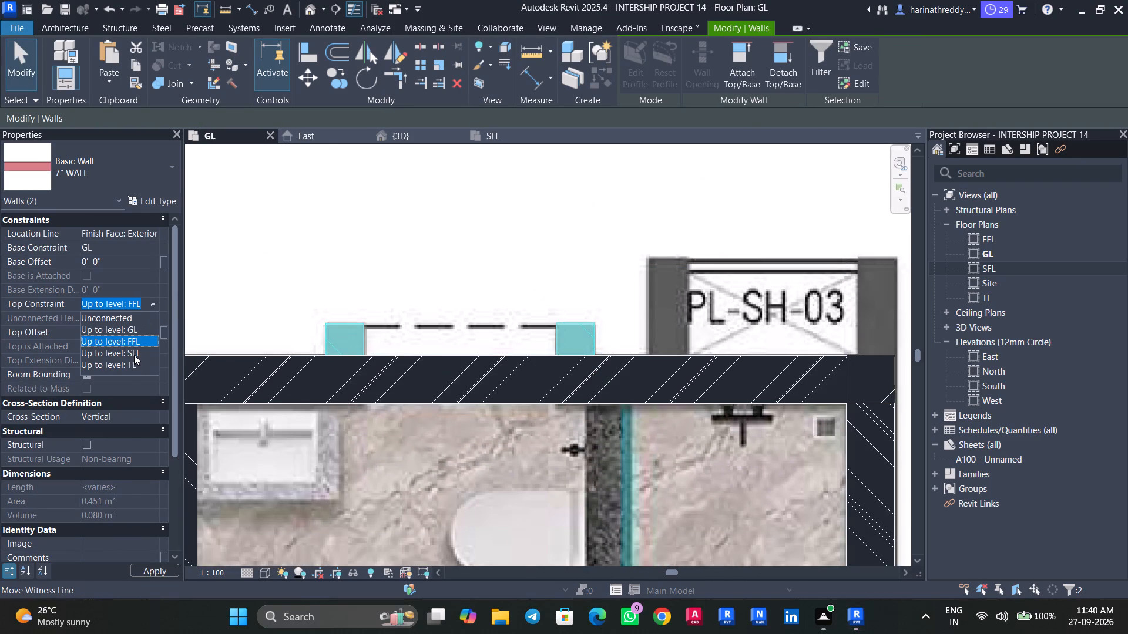
click(133, 352)
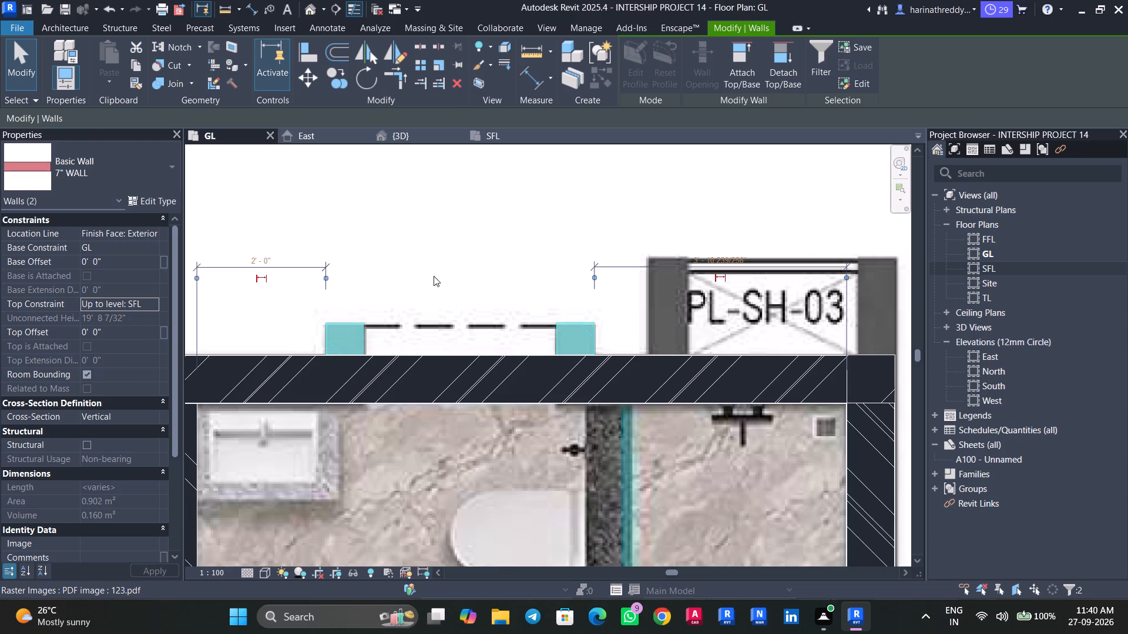
key(Escape)
key(Escape)
Examine the first-floor underlay's outer walls for projecting stubs still to trace.
scroll(414, 264, down, 11)
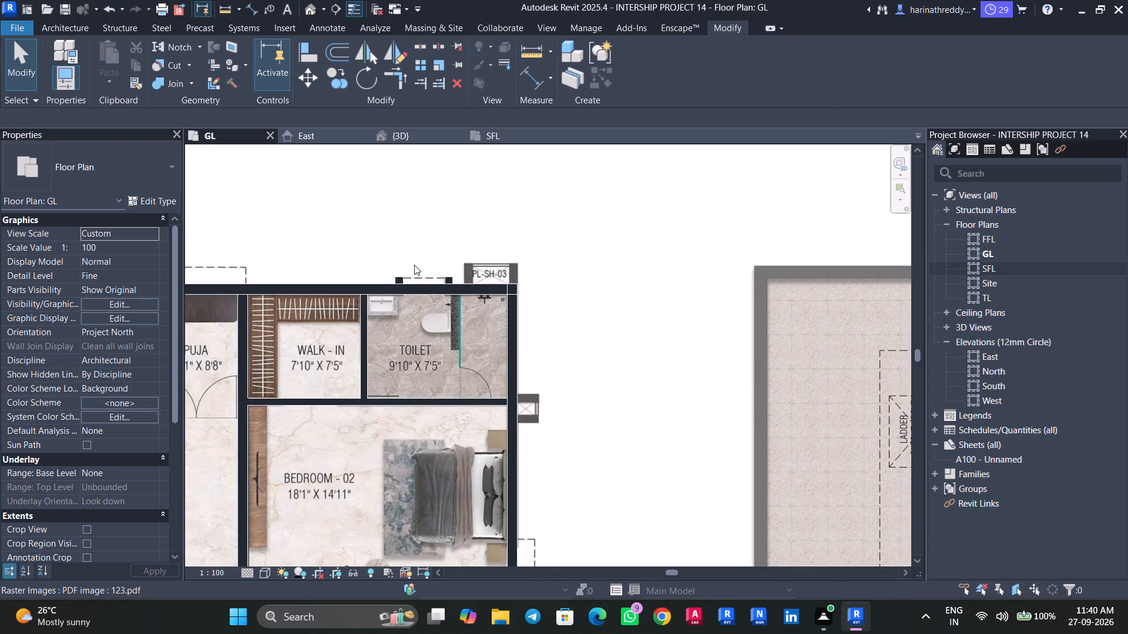
middle_drag(536, 433, 622, 300)
scroll(619, 309, down, 5)
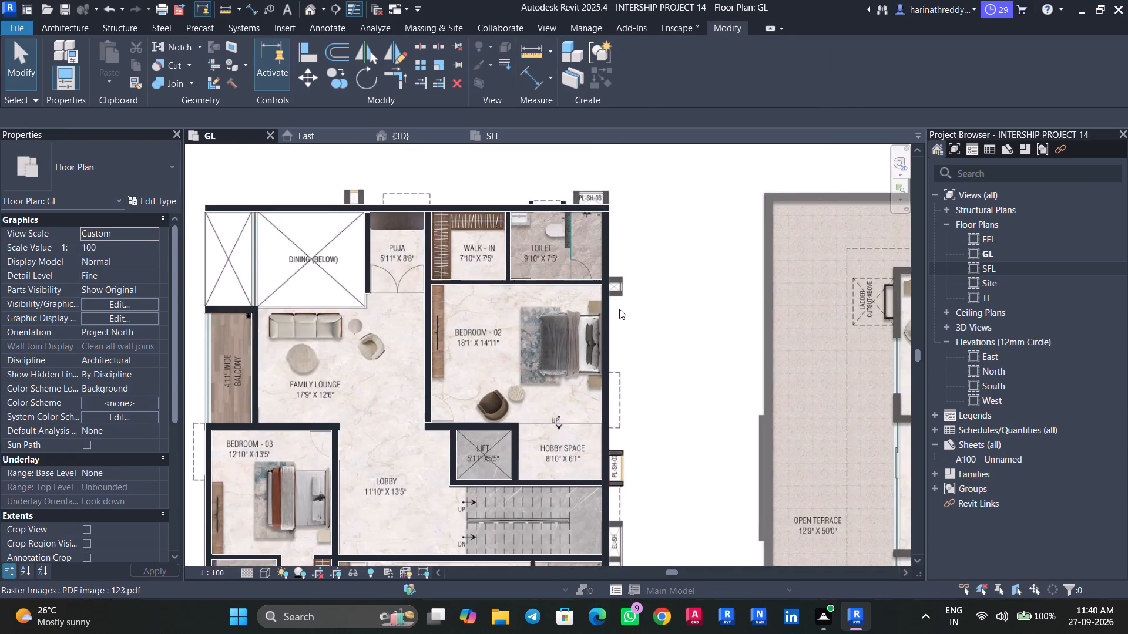
scroll(422, 210, up, 3)
scroll(421, 211, down, 7)
scroll(422, 214, up, 1)
middle_drag(423, 214, 551, 248)
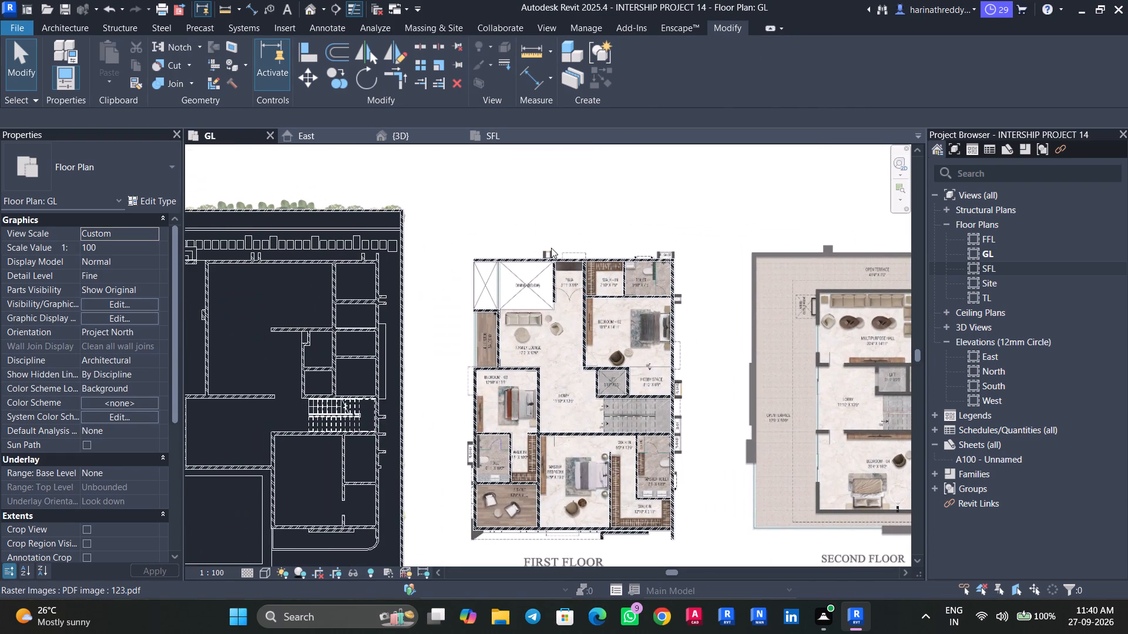
scroll(550, 248, down, 1)
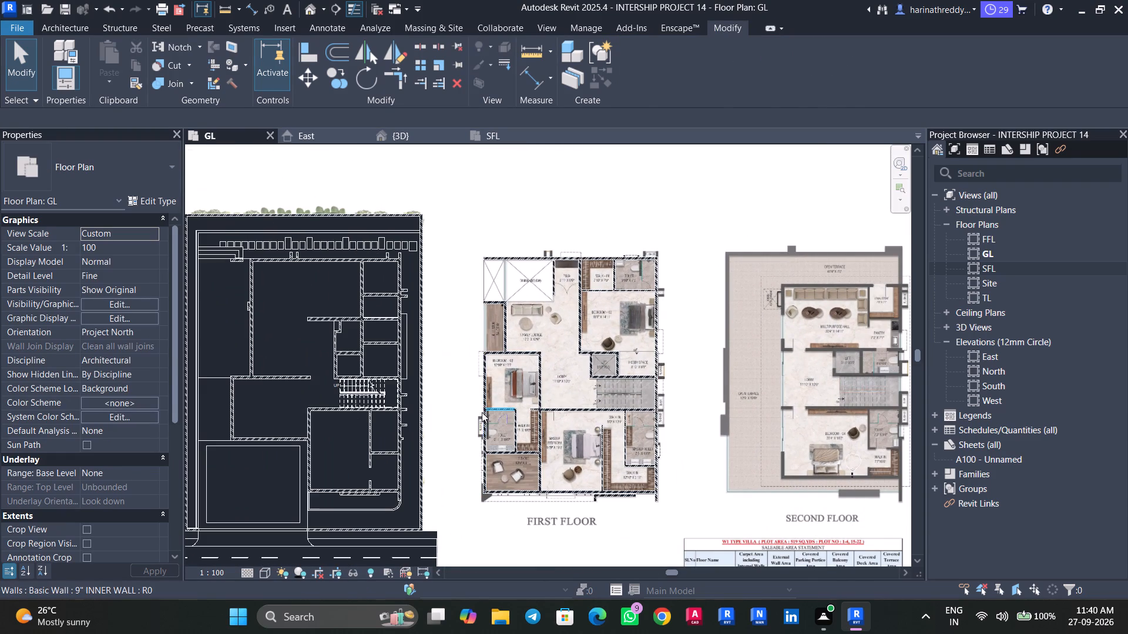
middle_drag(454, 417, 448, 390)
Draw a flipped 7" WALL stub projecting about 6" from the west outer wall, level with the wall between the Toilet and Sit-Out.
scroll(482, 417, up, 7)
middle_drag(450, 433, 550, 412)
middle_drag(559, 428, 560, 427)
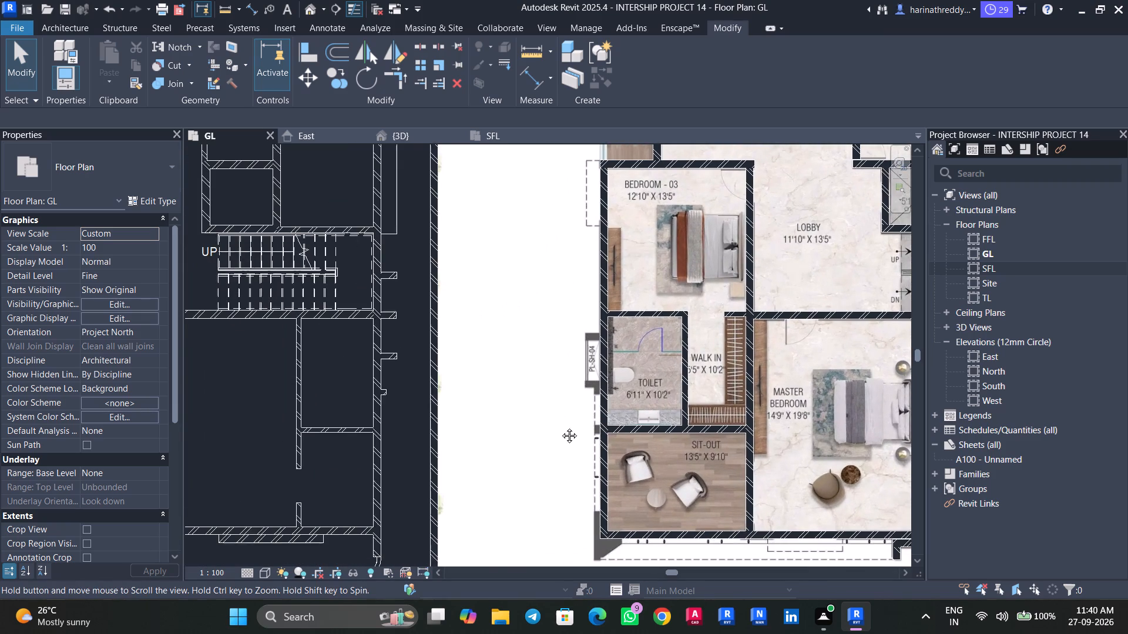
middle_drag(560, 427, 503, 421)
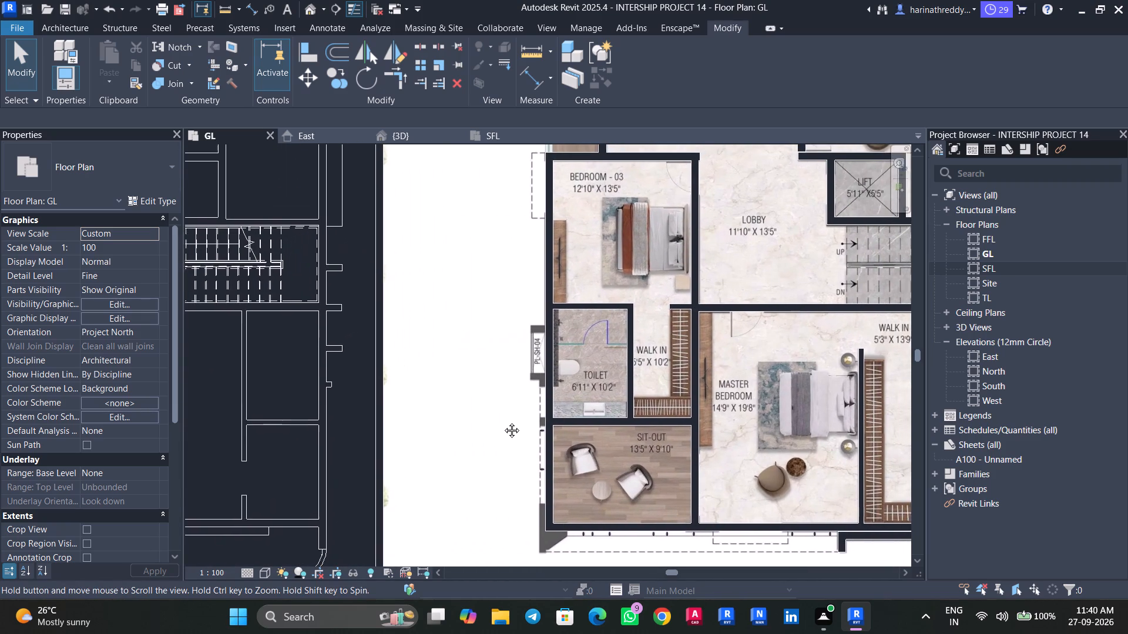
middle_drag(503, 421, 501, 423)
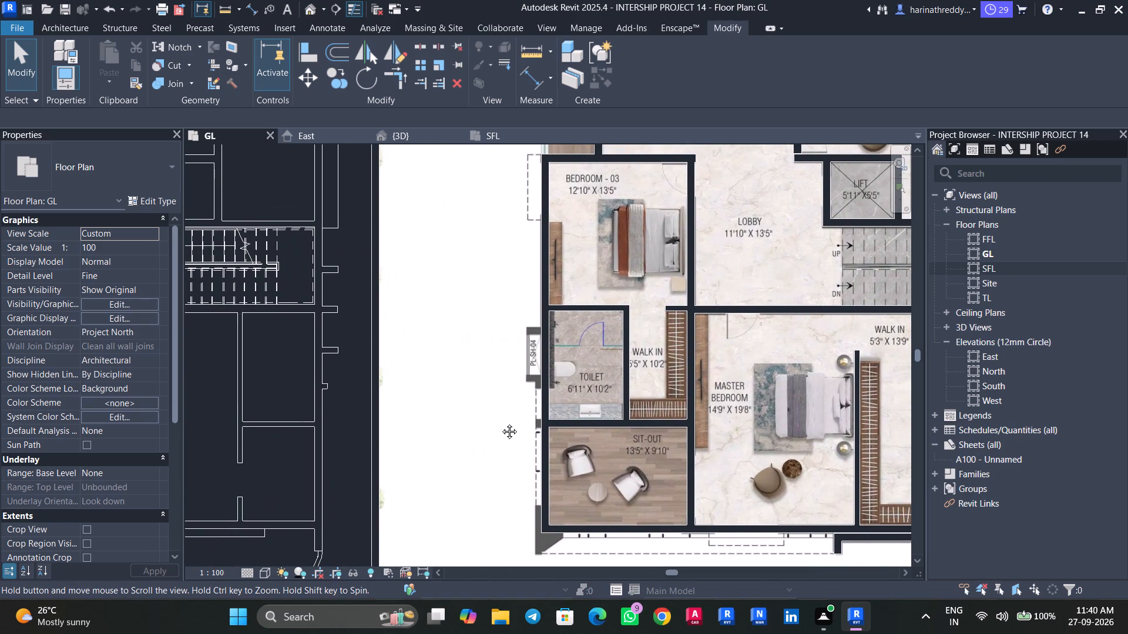
middle_drag(501, 423, 501, 407)
scroll(511, 417, up, 3)
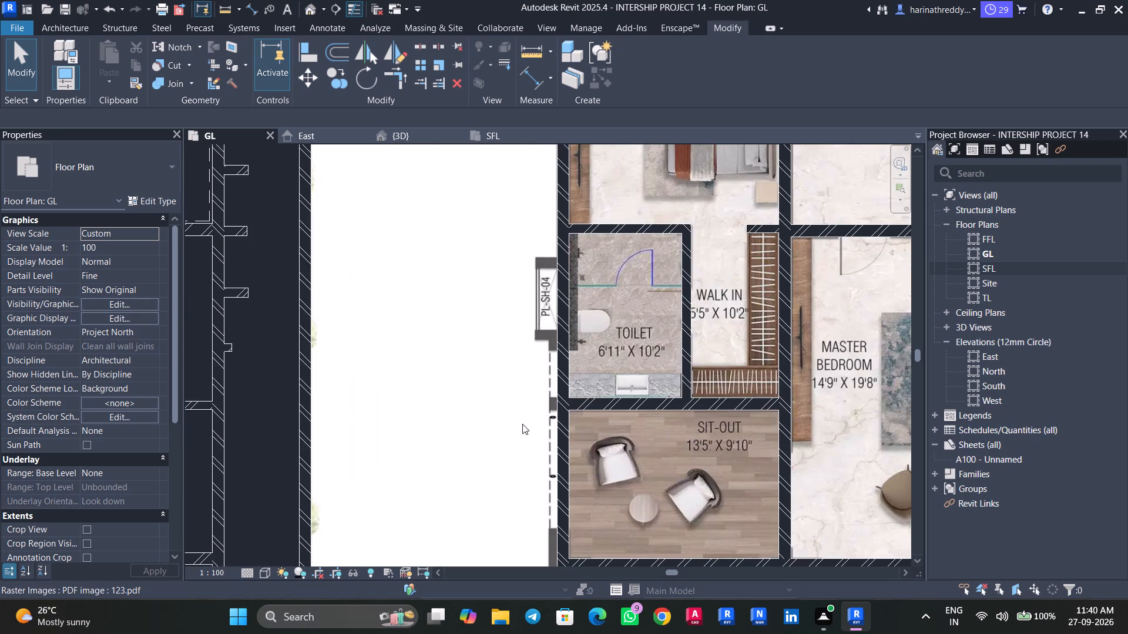
scroll(522, 424, up, 5)
middle_drag(523, 424, 458, 468)
key(w)
key(a)
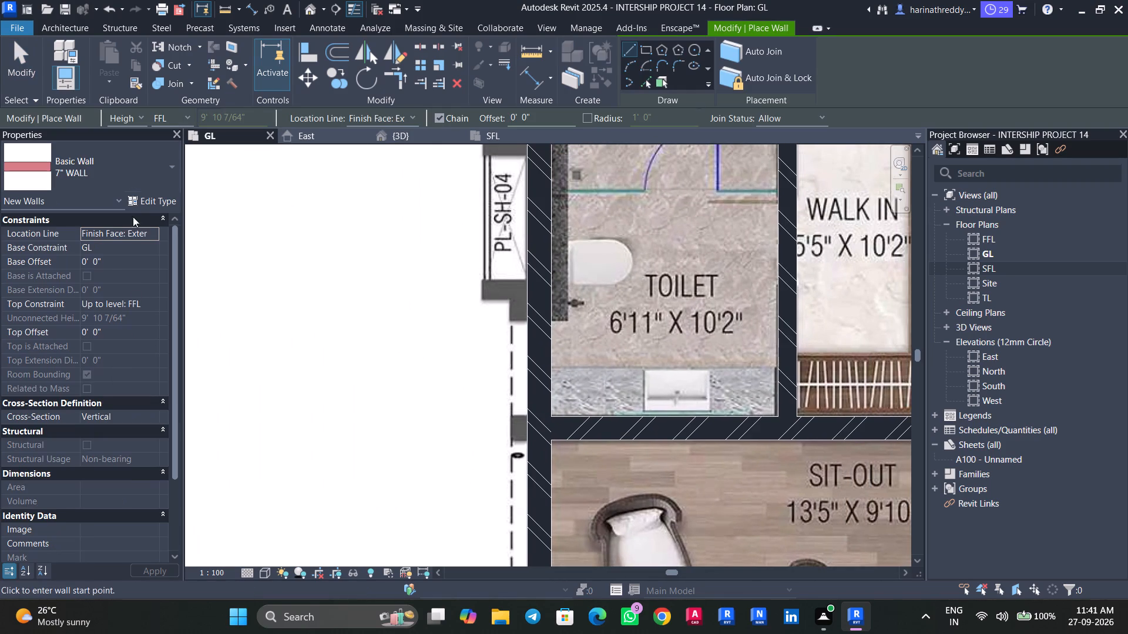
scroll(506, 419, up, 8)
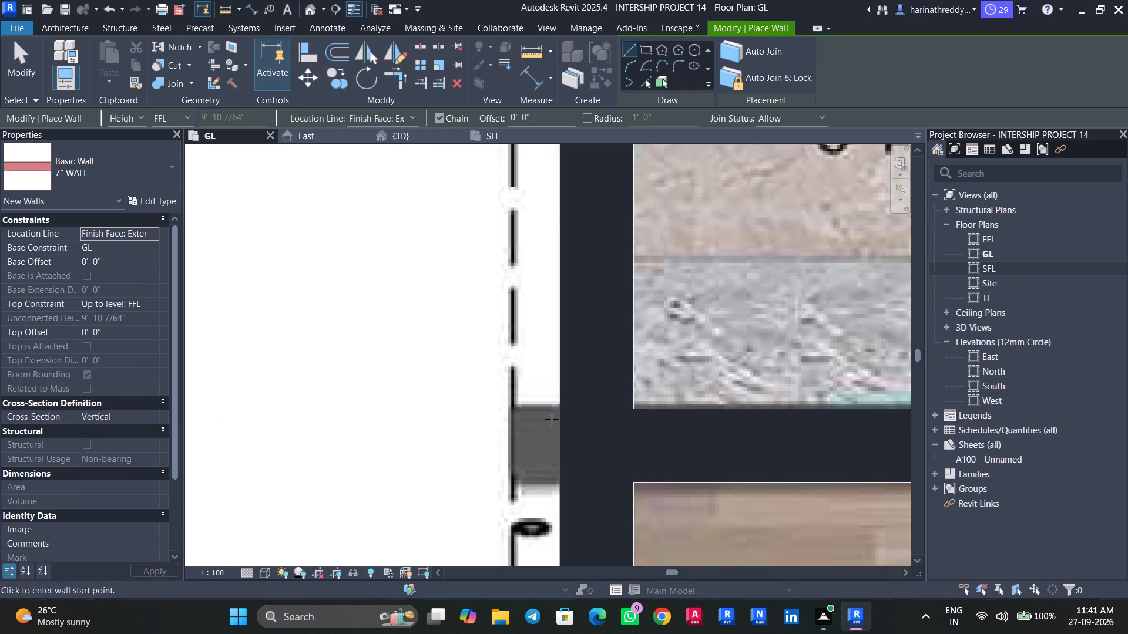
click(559, 407)
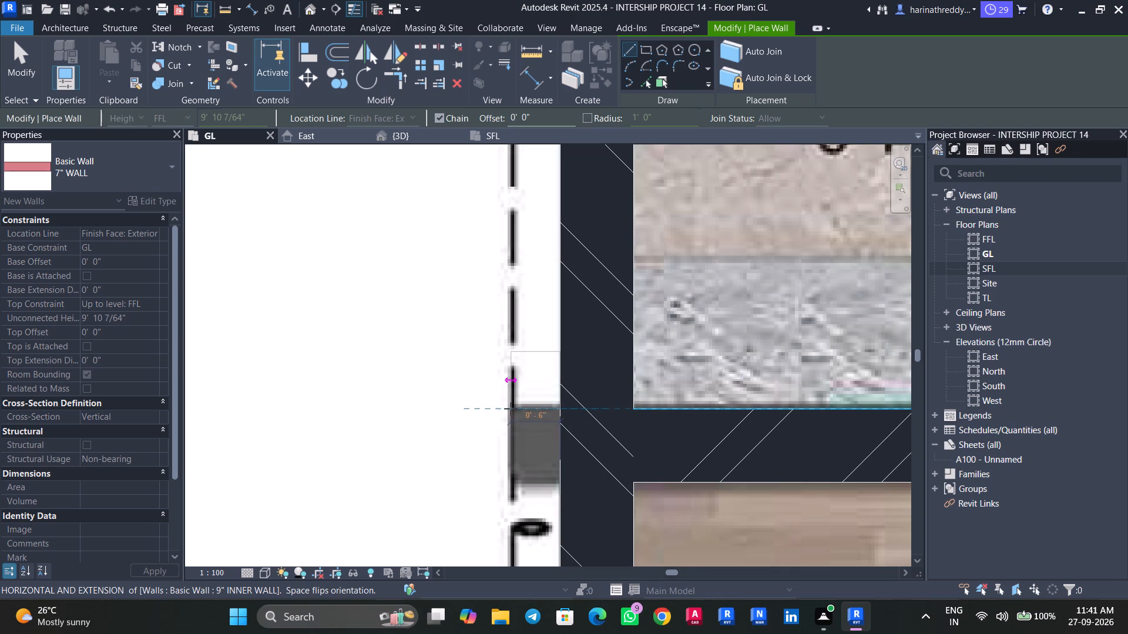
key(space)
click(511, 409)
key(Escape)
key(Escape)
key(Escape)
Change the new west stub between the Toilet and Sit-Out to type 9" INNER WALL and nudge it up one step to match the underlay.
click(516, 425)
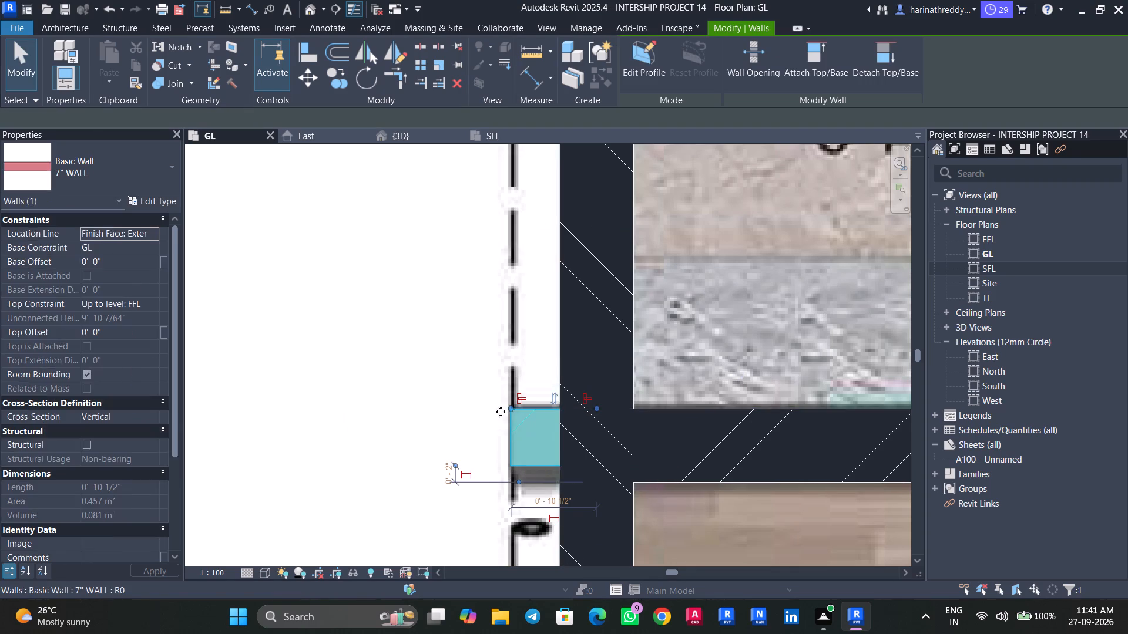
click(94, 173)
click(78, 286)
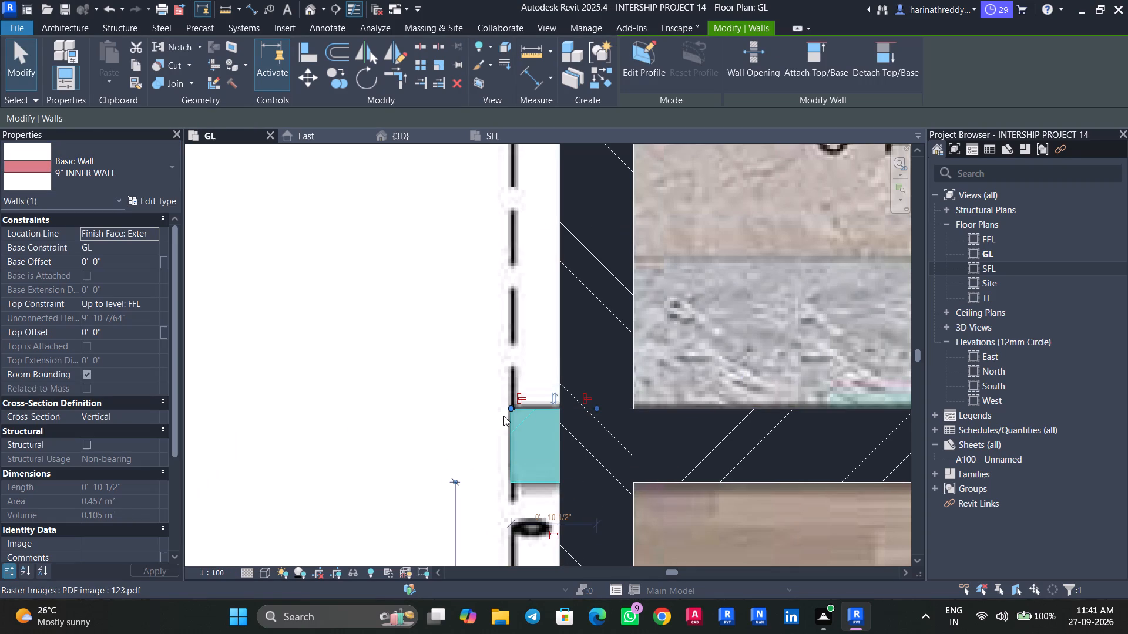
key(Up)
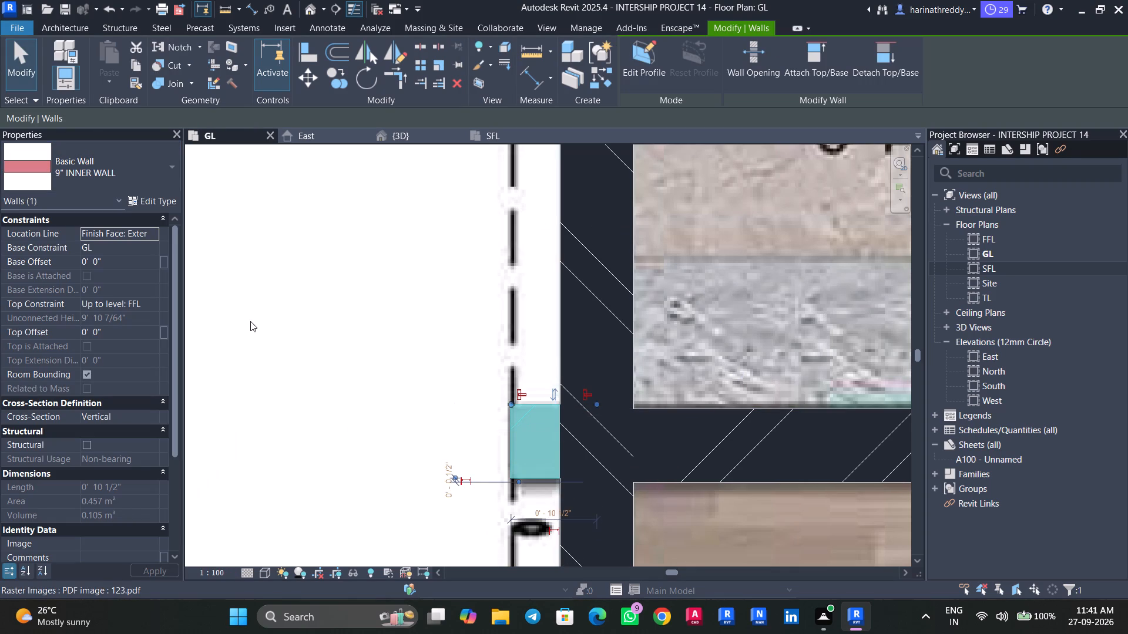
Set the 9" INNER WALL stub between the Toilet and Sit-Out to base constraint FFL and top constraint Up to level: SFL.
click(153, 232)
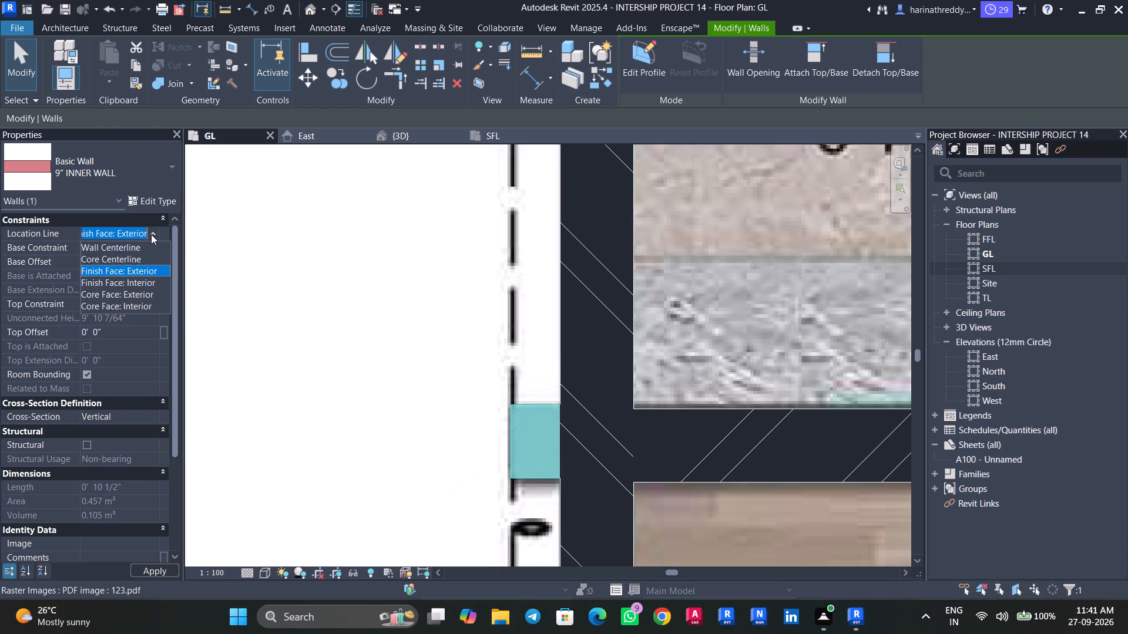
key(Escape)
click(152, 247)
click(115, 269)
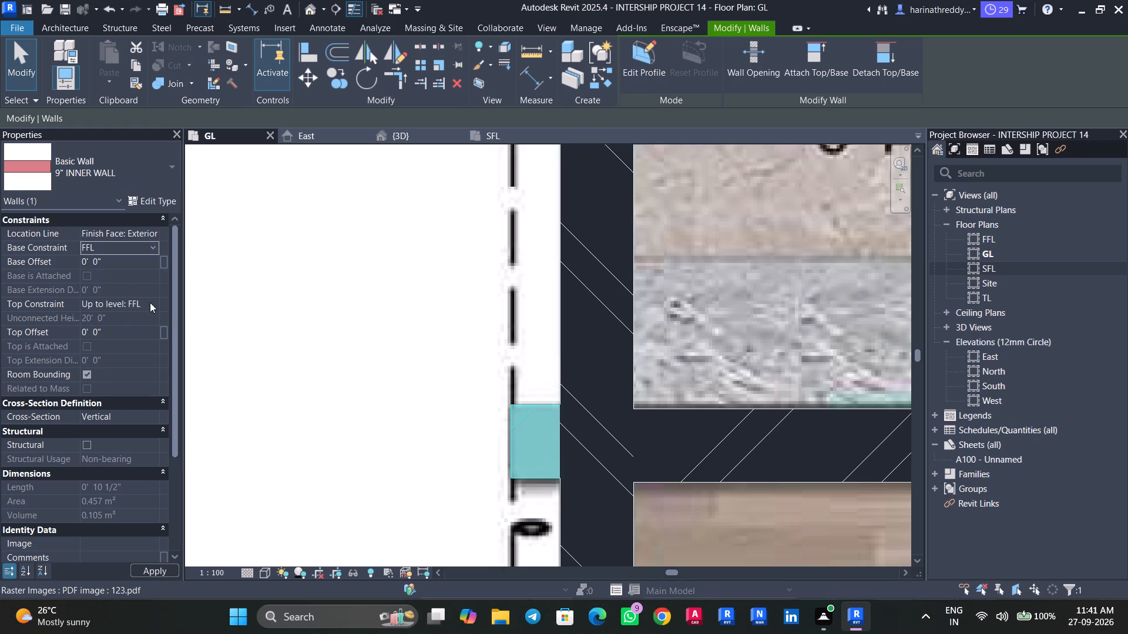
click(150, 302)
click(128, 350)
key(Escape)
Draw a flipped 7" WALL stub projecting about 1'-5" from the west outer wall along the north end of PL-SH-04.
scroll(429, 354, down, 1)
scroll(429, 354, up, 1)
scroll(429, 354, down, 5)
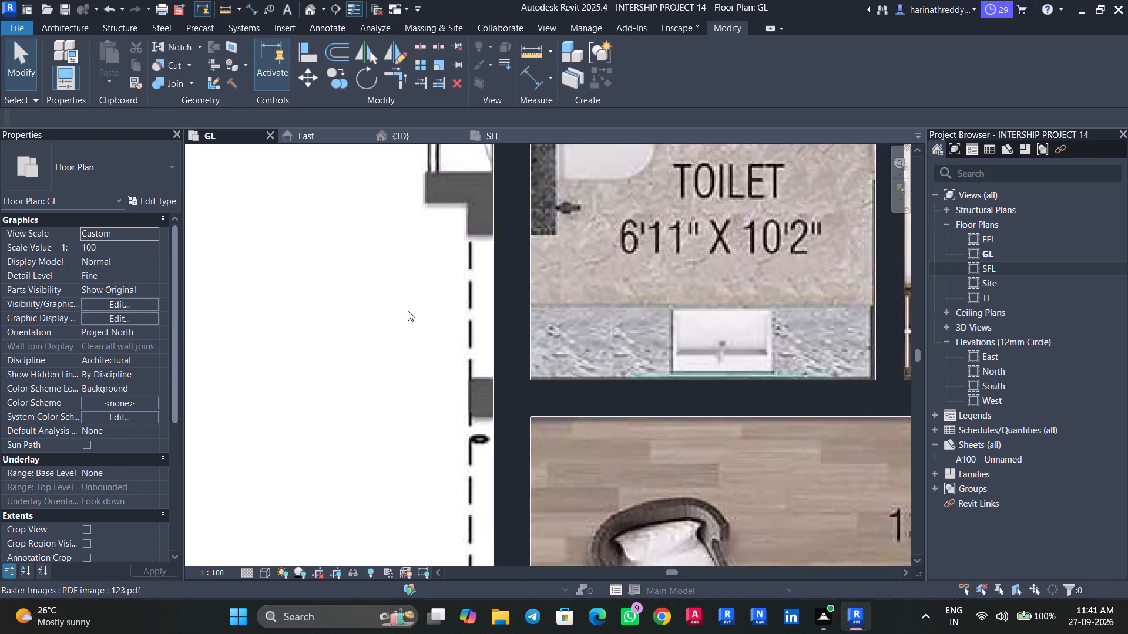
middle_drag(411, 369, 435, 485)
scroll(423, 404, down, 4)
middle_drag(420, 412, 422, 515)
text(WA)
scroll(486, 311, up, 7)
click(468, 331)
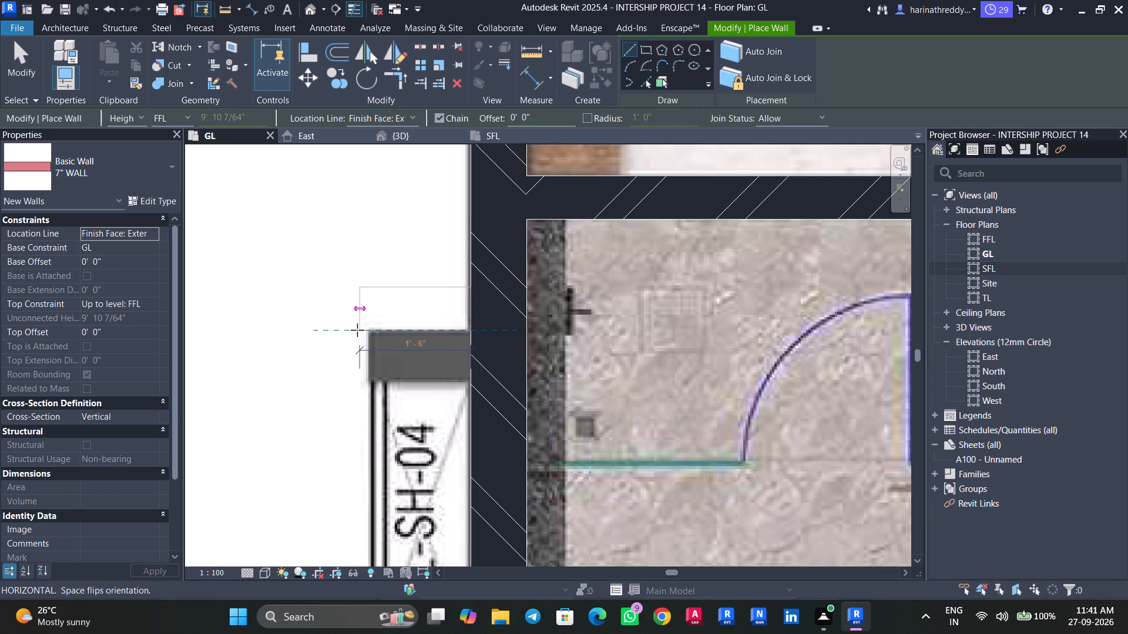
key(space)
scroll(370, 336, up, 4)
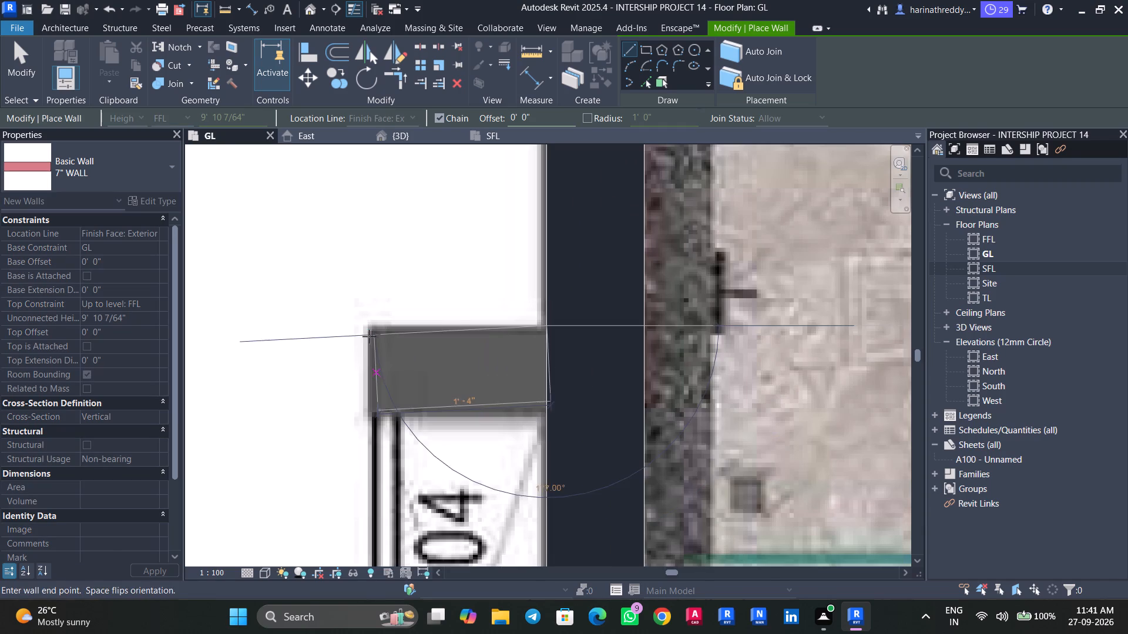
click(366, 325)
key(Escape)
key(Escape)
Change the stub north of PL-SH-04 to type 9" INNER WALL and shorten its outer end slightly to match the underlay.
click(388, 342)
click(130, 178)
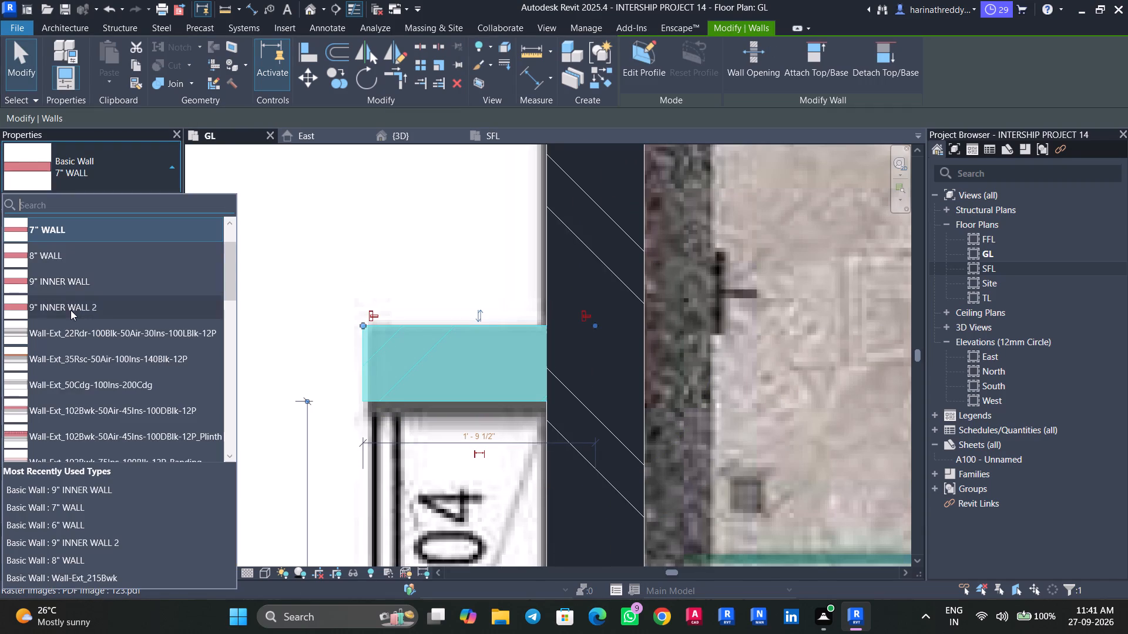
click(82, 283)
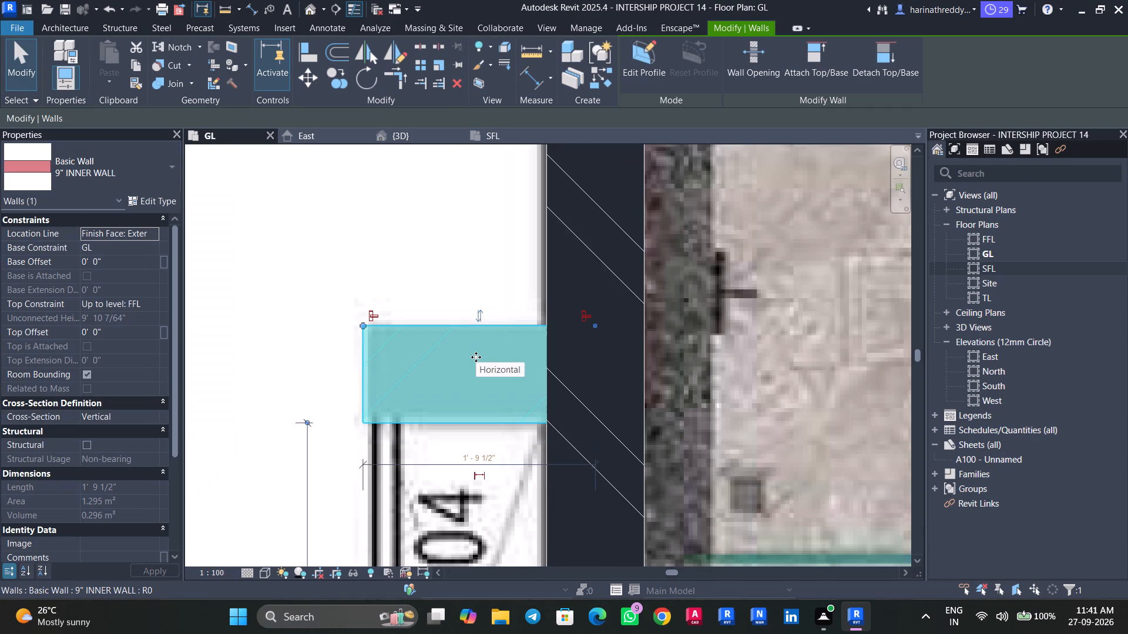
scroll(340, 334, up, 3)
drag(375, 323, 382, 323)
Draw a flipped 9" INNER WALL stub projecting about 1'-5" from the west outer wall along the south end of PL-SH-04.
scroll(347, 359, down, 9)
middle_drag(326, 451, 324, 233)
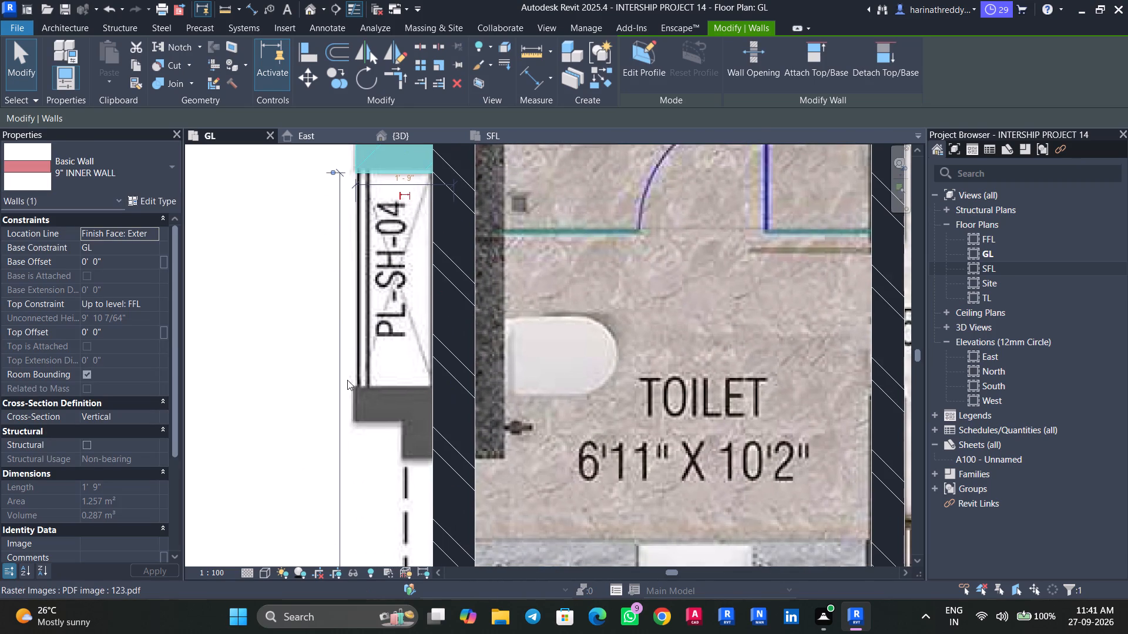
scroll(355, 394, down, 2)
key(c)
key(s)
scroll(366, 412, up, 2)
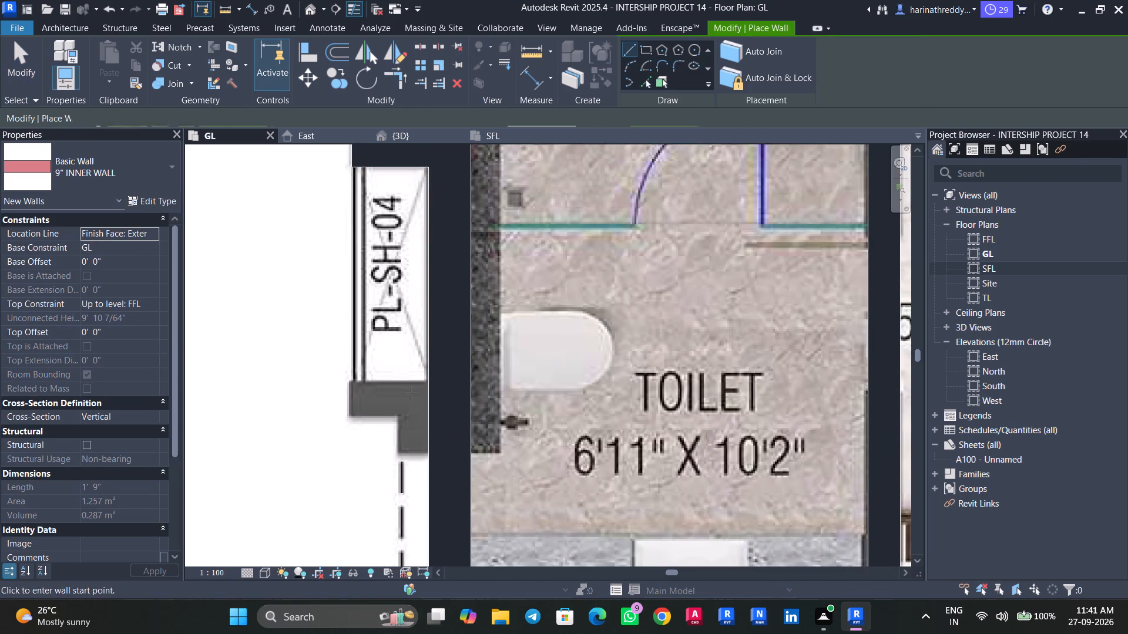
scroll(428, 380, up, 4)
click(426, 380)
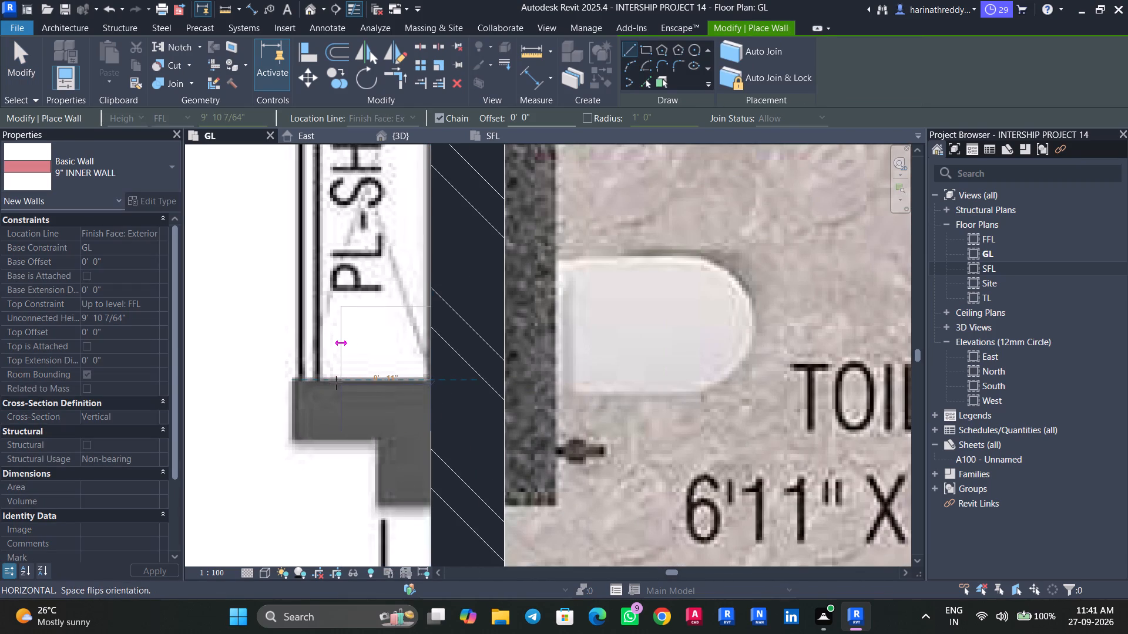
key(space)
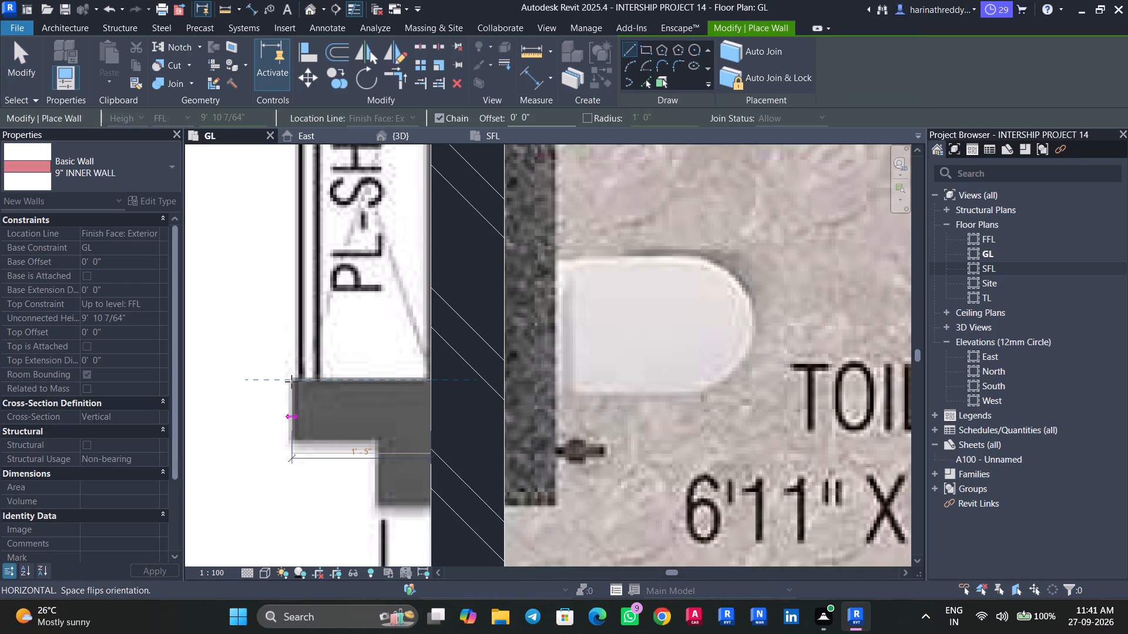
click(291, 382)
key(Escape)
key(Escape)
Change the stub at the south end of PL-SH-04 to type 7" WALL.
click(359, 420)
click(127, 173)
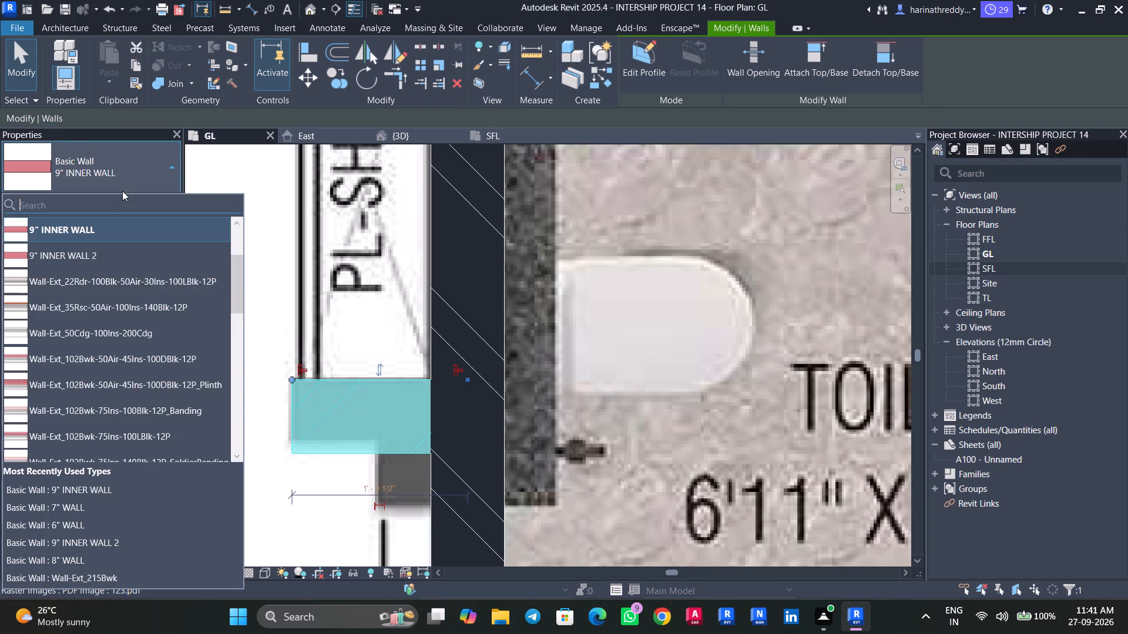
scroll(99, 268, up, 5)
click(80, 282)
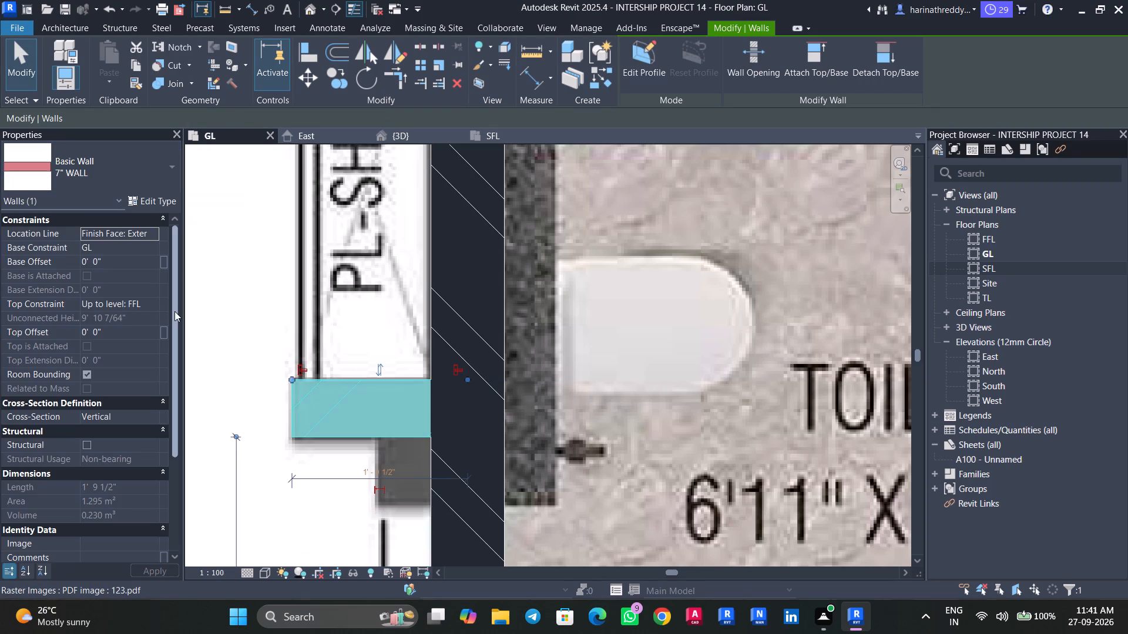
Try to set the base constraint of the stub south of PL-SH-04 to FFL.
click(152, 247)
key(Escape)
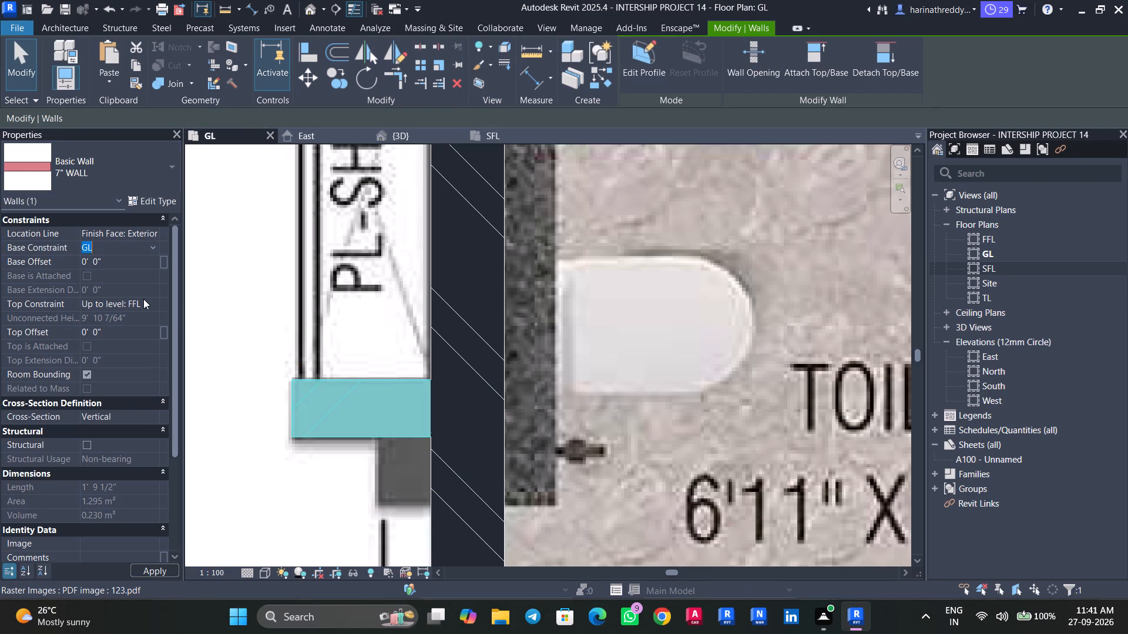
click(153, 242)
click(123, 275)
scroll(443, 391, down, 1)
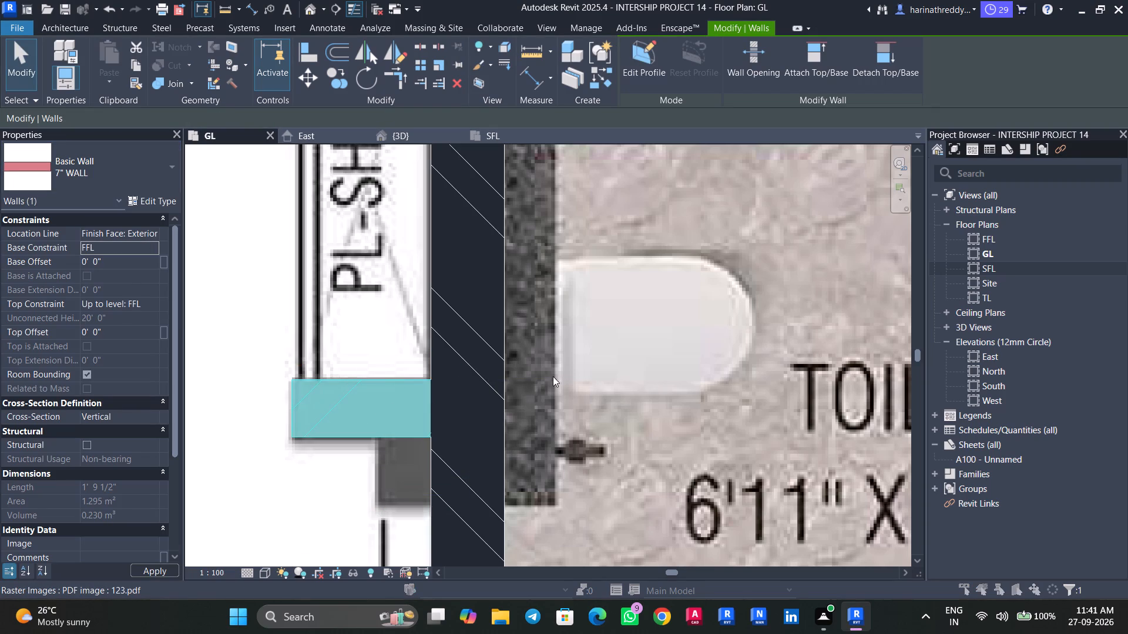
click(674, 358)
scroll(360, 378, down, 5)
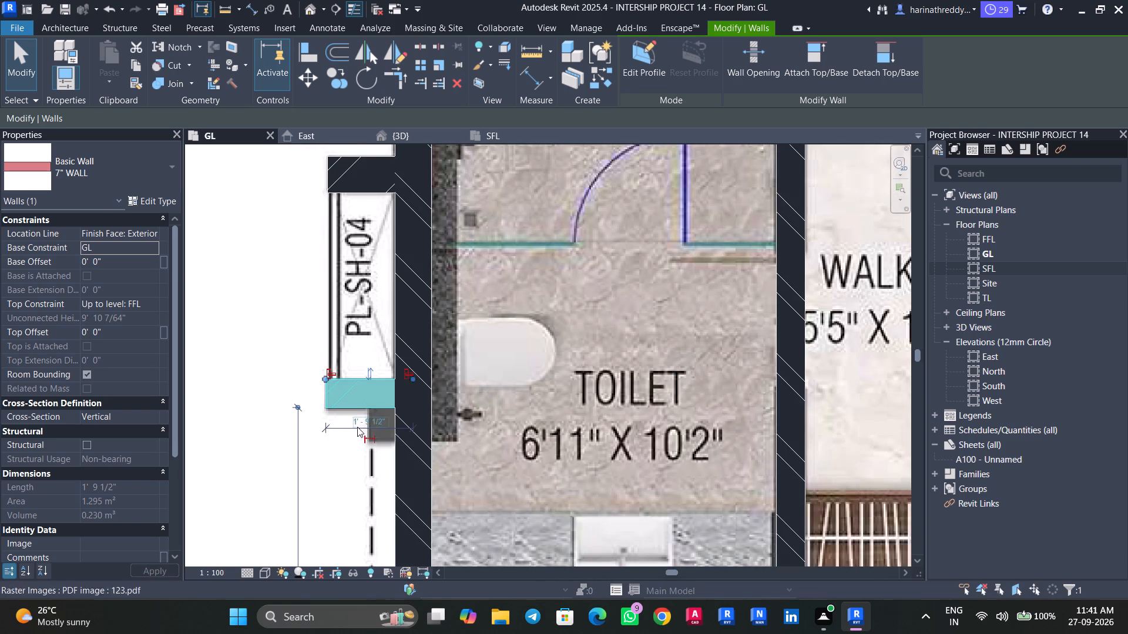
Draw a flipped 6" WALL stub projecting about 7" from the west outer wall, directly below the stub south of PL-SH-04.
scroll(377, 436, up, 5)
key(Escape)
text(WA)
click(90, 152)
scroll(76, 274, up, 4)
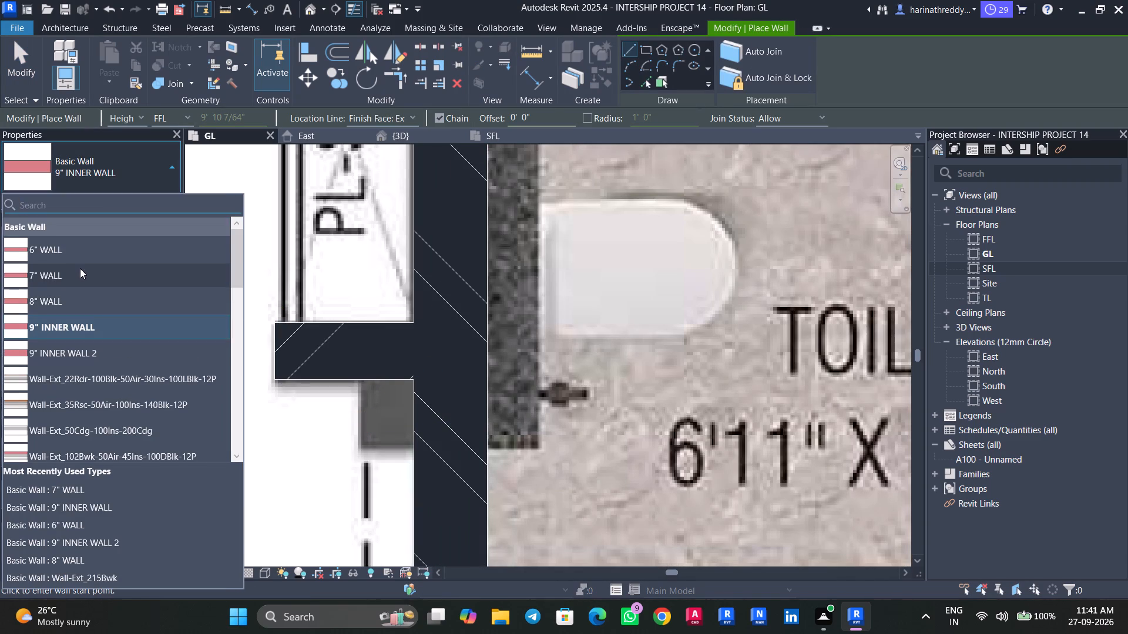
click(82, 255)
click(411, 379)
key(space)
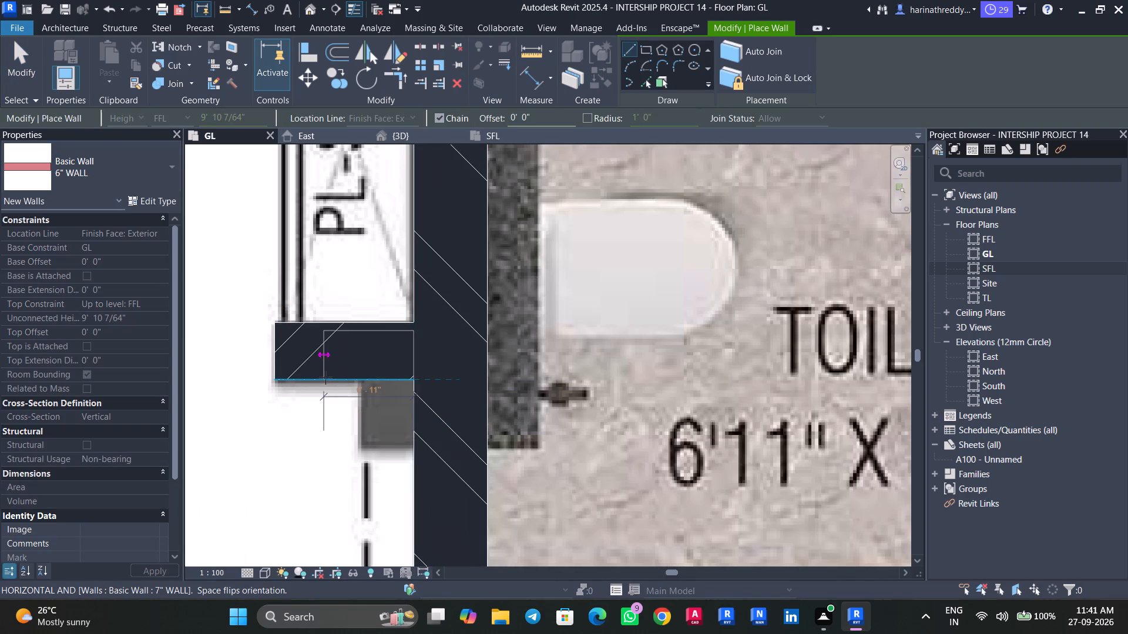
scroll(357, 386, up, 2)
click(359, 382)
key(Escape)
key(Escape)
Change the short stub below PL-SH-04 to type 9" INNER WALL and nudge it a net one step east to match the underlay.
click(374, 406)
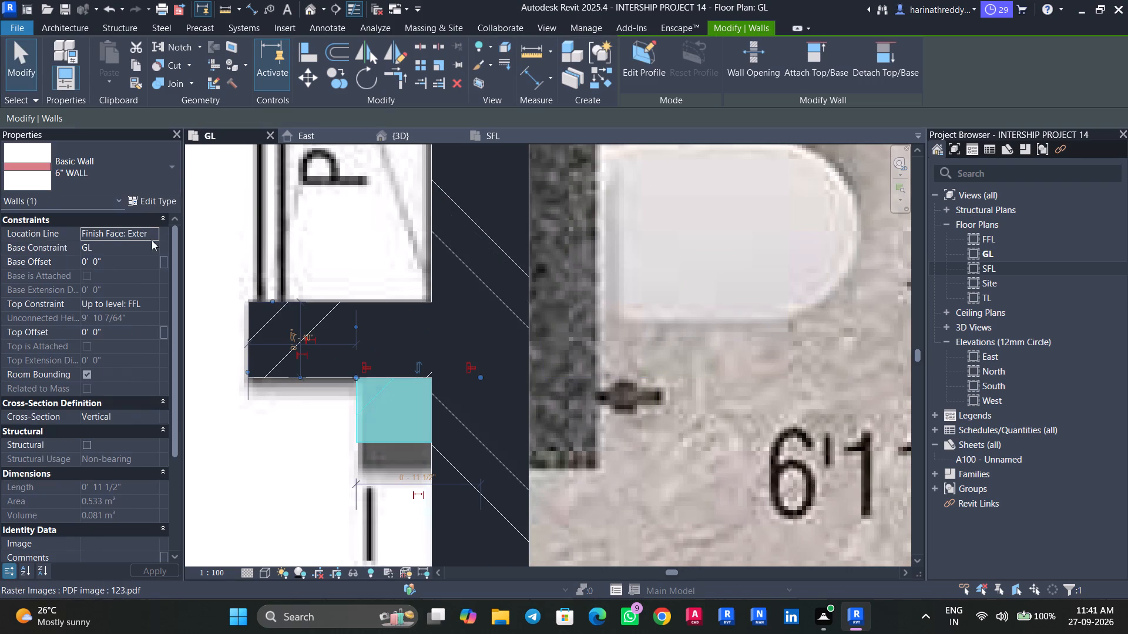
click(143, 180)
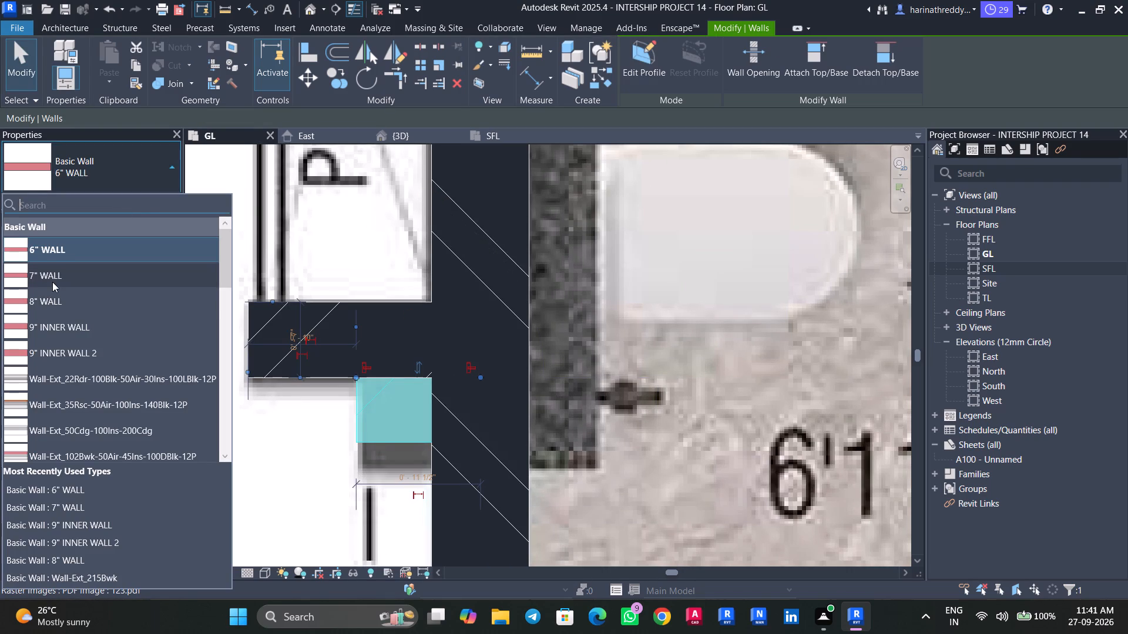
click(52, 282)
click(125, 173)
click(98, 288)
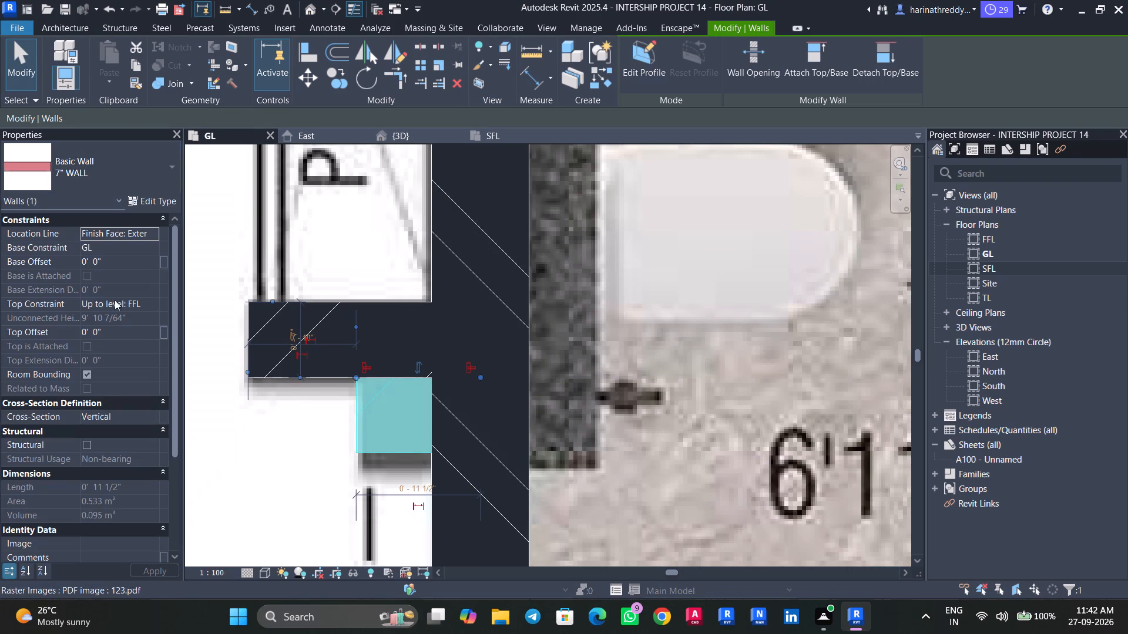
key(Escape)
scroll(333, 339, down, 7)
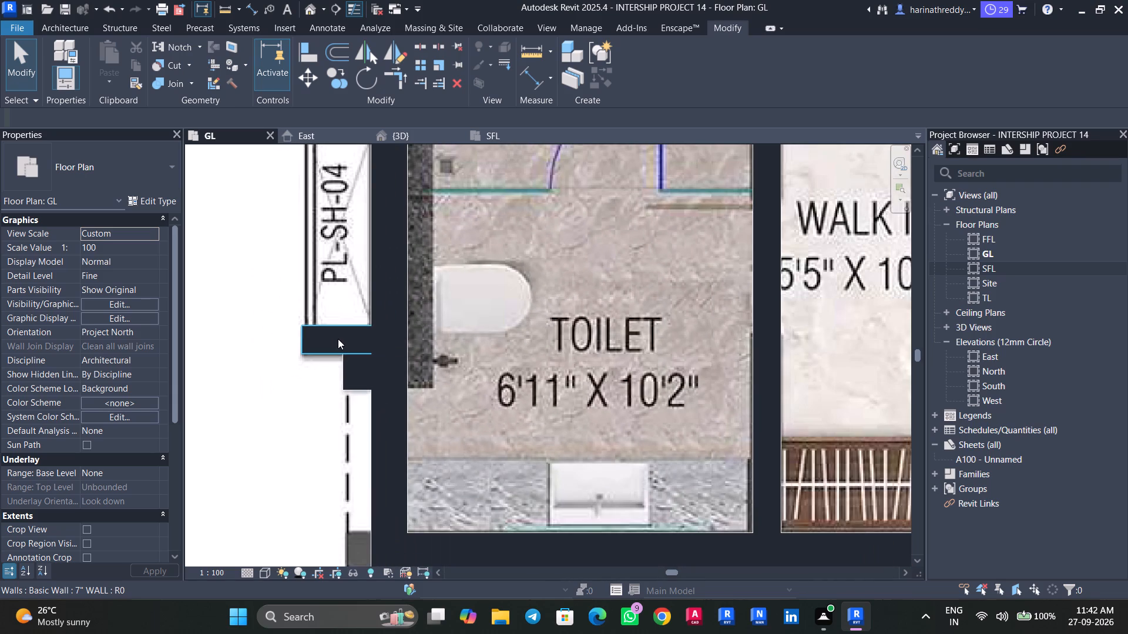
scroll(353, 377, up, 5)
click(353, 377)
scroll(353, 377, up, 2)
scroll(353, 377, down, 1)
scroll(353, 377, up, 2)
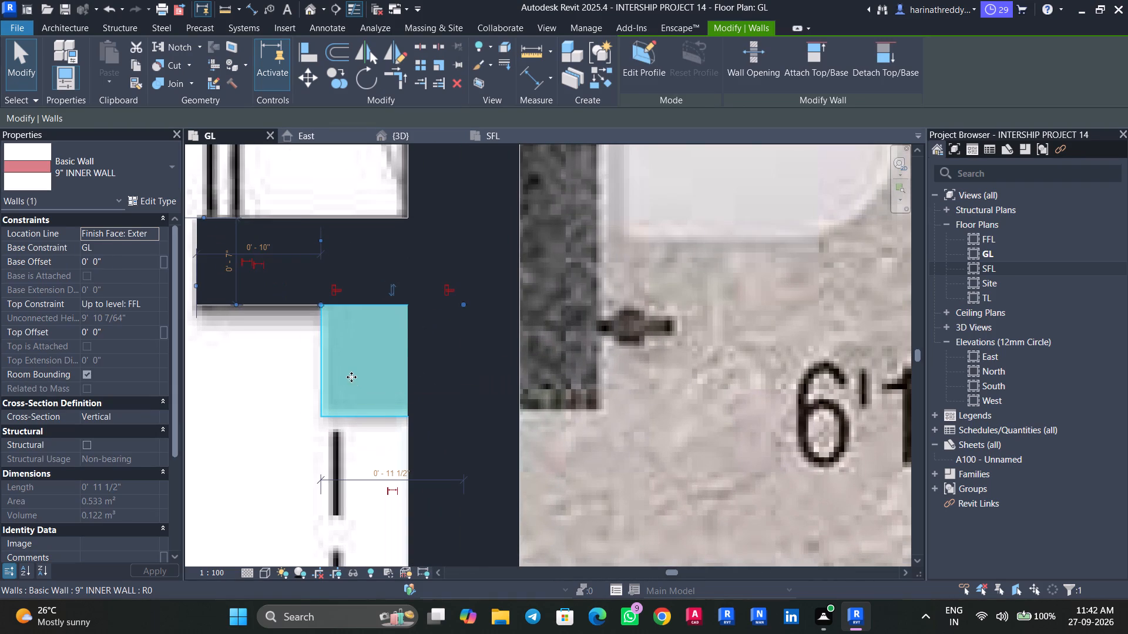
key(Right)
key(Right)
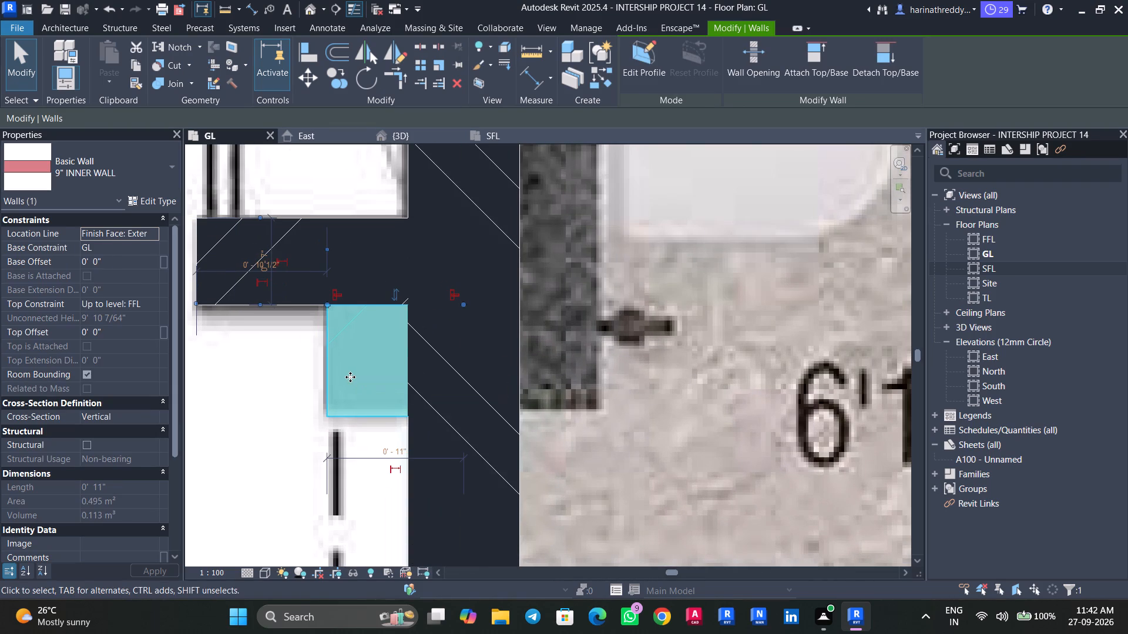
key(Left)
scroll(350, 377, down, 10)
middle_drag(352, 388, 383, 478)
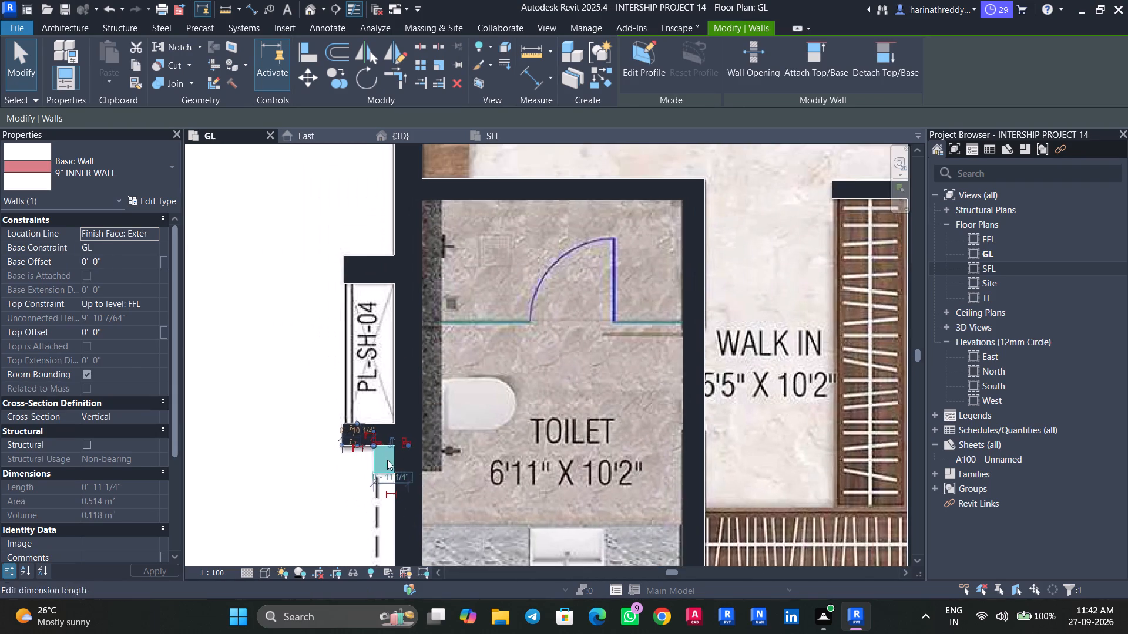
key(Escape)
Set the three PL-SH-04 stubs and the two stubs outside the north Toilet to base constraint FFL and top constraint Up to level: SFL.
ctrl+click(381, 461)
ctrl+click(374, 432)
click(379, 269)
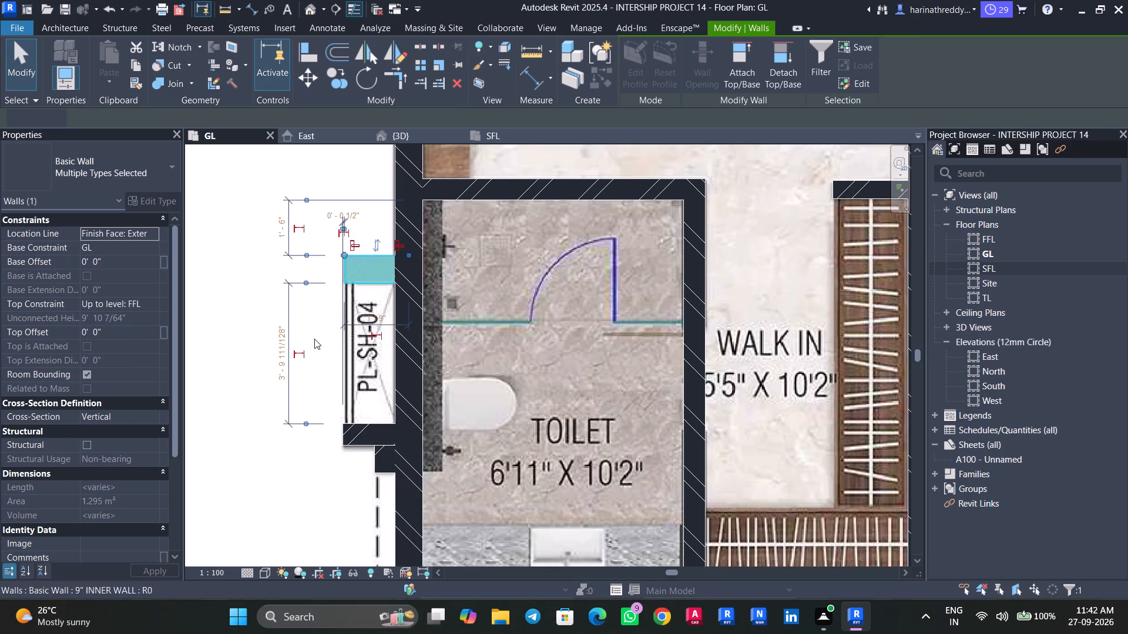
scroll(294, 383, down, 4)
middle_drag(295, 378, 313, 441)
ctrl+click(349, 468)
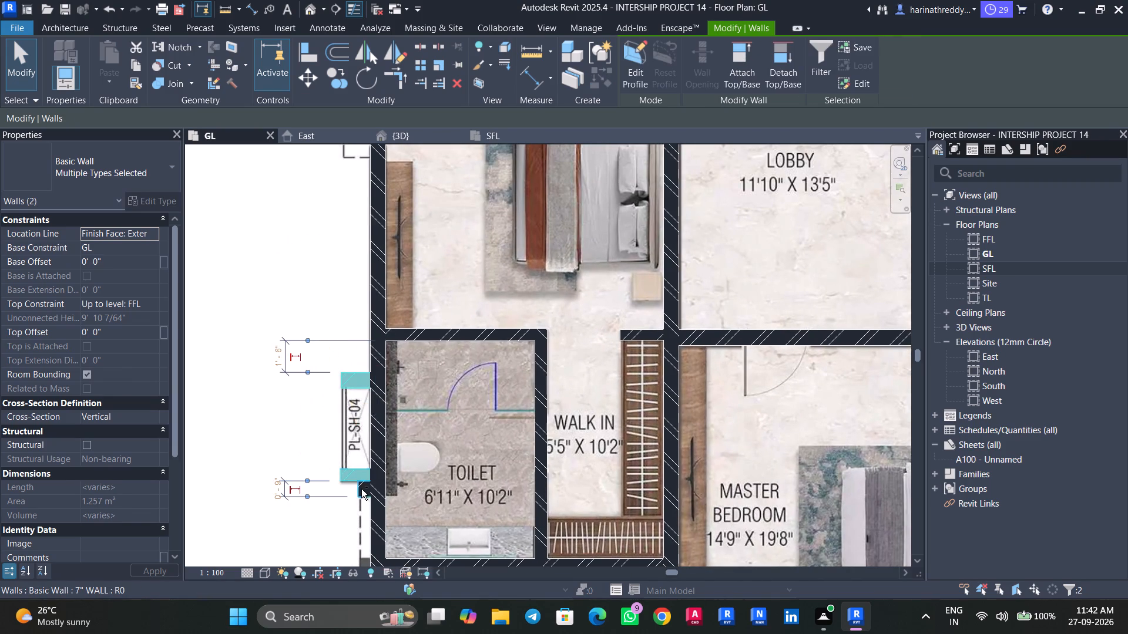
ctrl+click(362, 491)
scroll(332, 510, down, 11)
middle_drag(313, 501, 288, 352)
middle_drag(294, 387, 337, 599)
scroll(449, 363, up, 2)
scroll(449, 363, down, 1)
scroll(449, 363, up, 5)
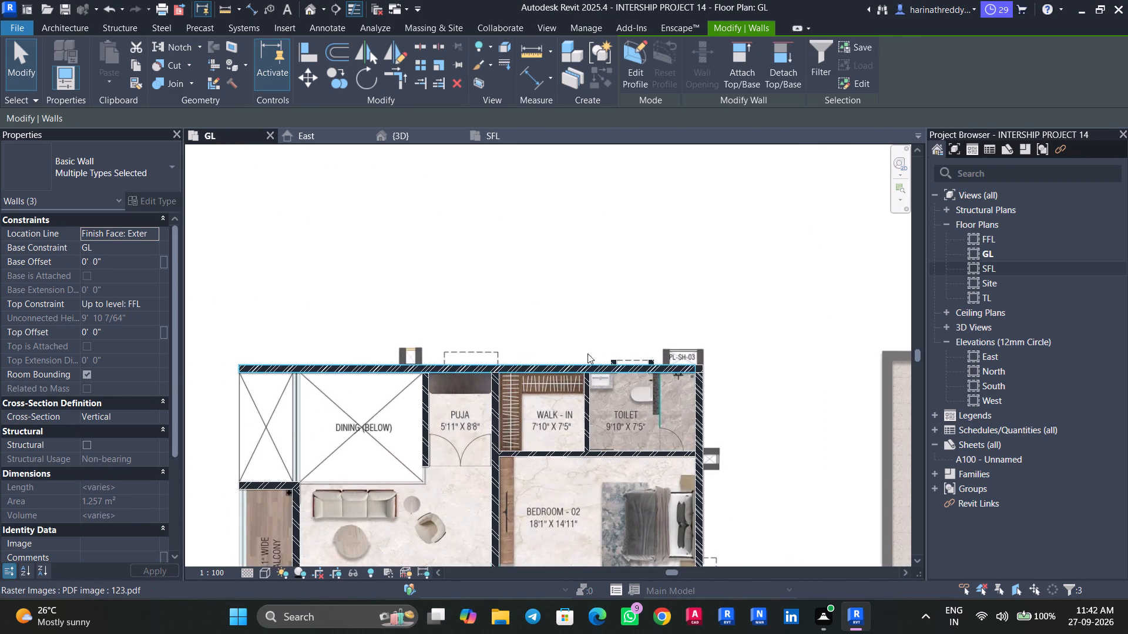
scroll(651, 348, up, 5)
scroll(577, 370, up, 5)
ctrl+click(579, 376)
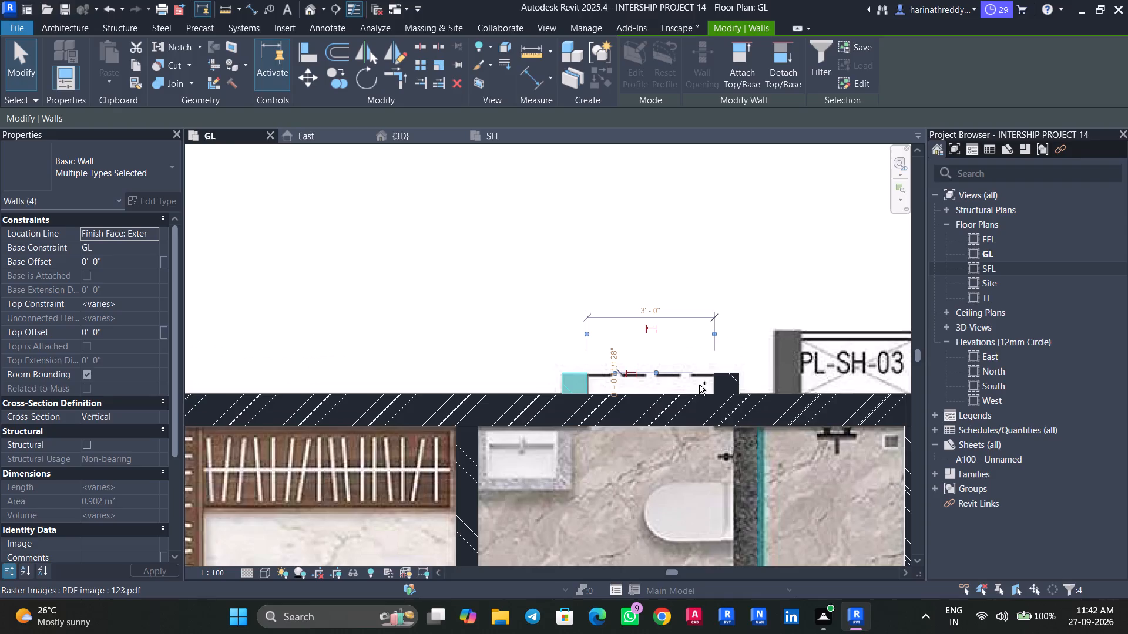
ctrl+click(718, 384)
scroll(533, 305, down, 16)
middle_drag(610, 434, 576, 380)
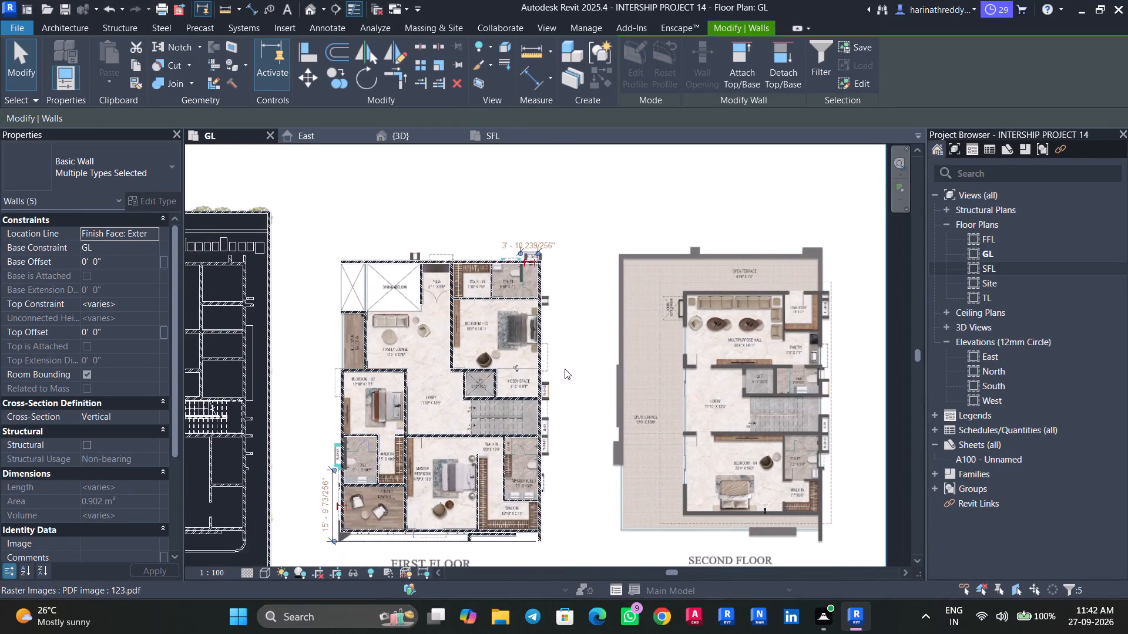
scroll(562, 309, up, 4)
middle_drag(594, 457, 575, 251)
middle_drag(354, 530, 519, 523)
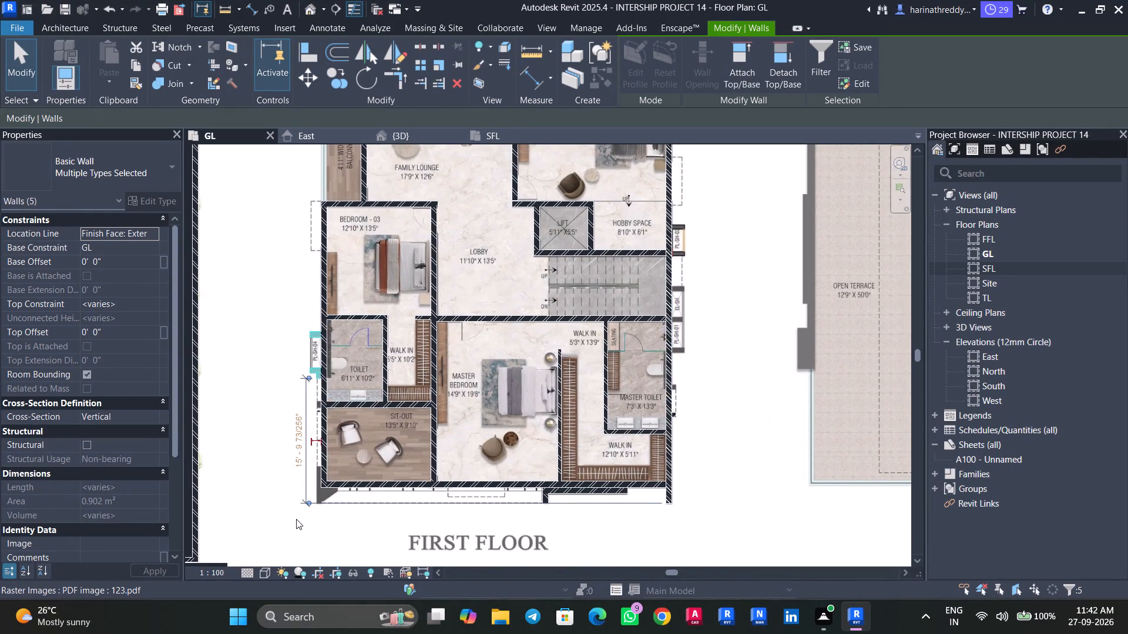
scroll(283, 506, up, 1)
middle_drag(286, 507, 380, 539)
click(153, 251)
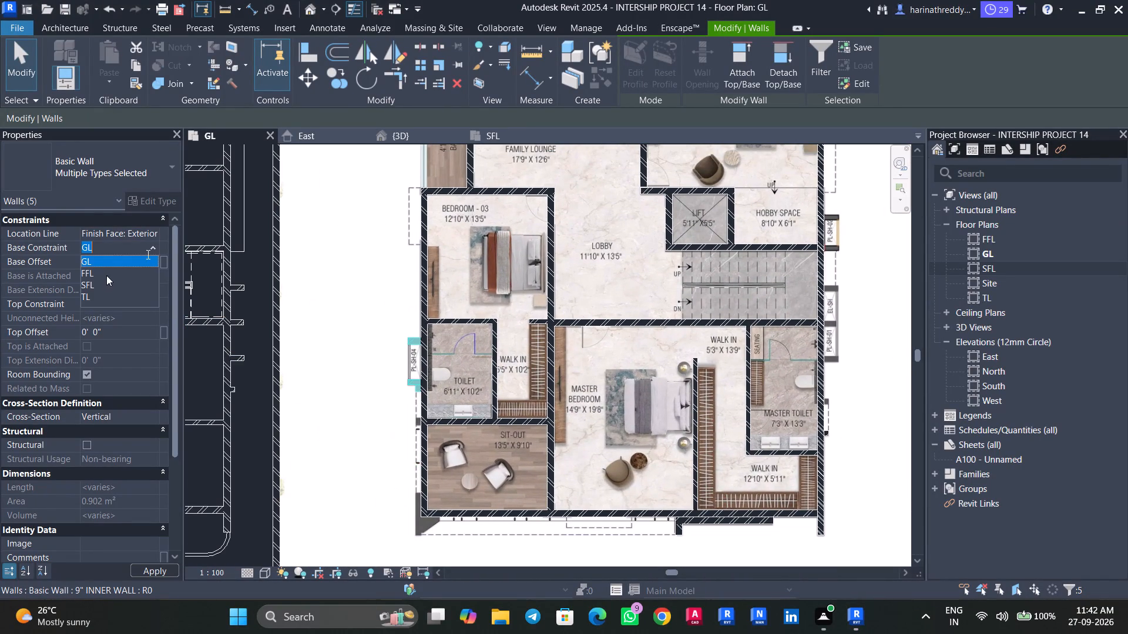
click(106, 275)
click(153, 308)
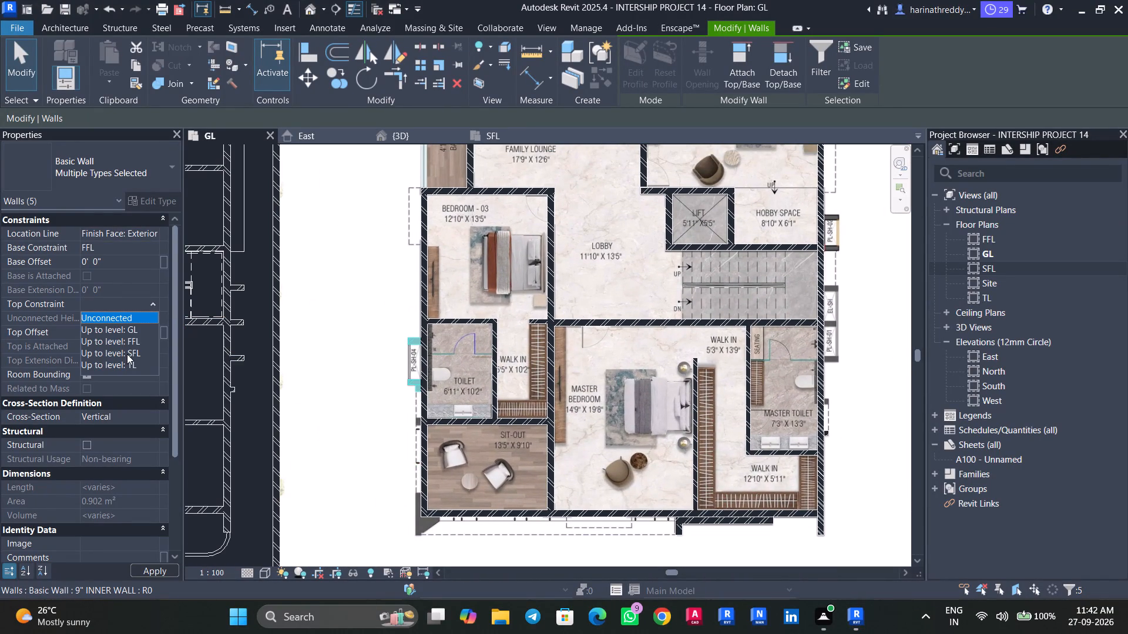
click(127, 353)
key(Escape)
key(Escape)
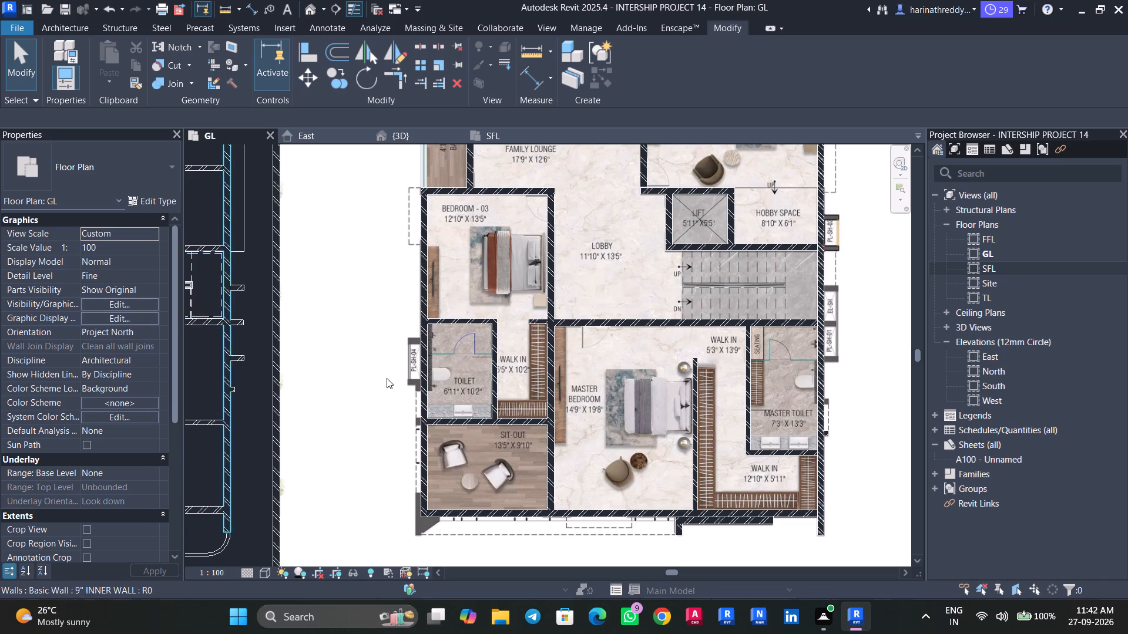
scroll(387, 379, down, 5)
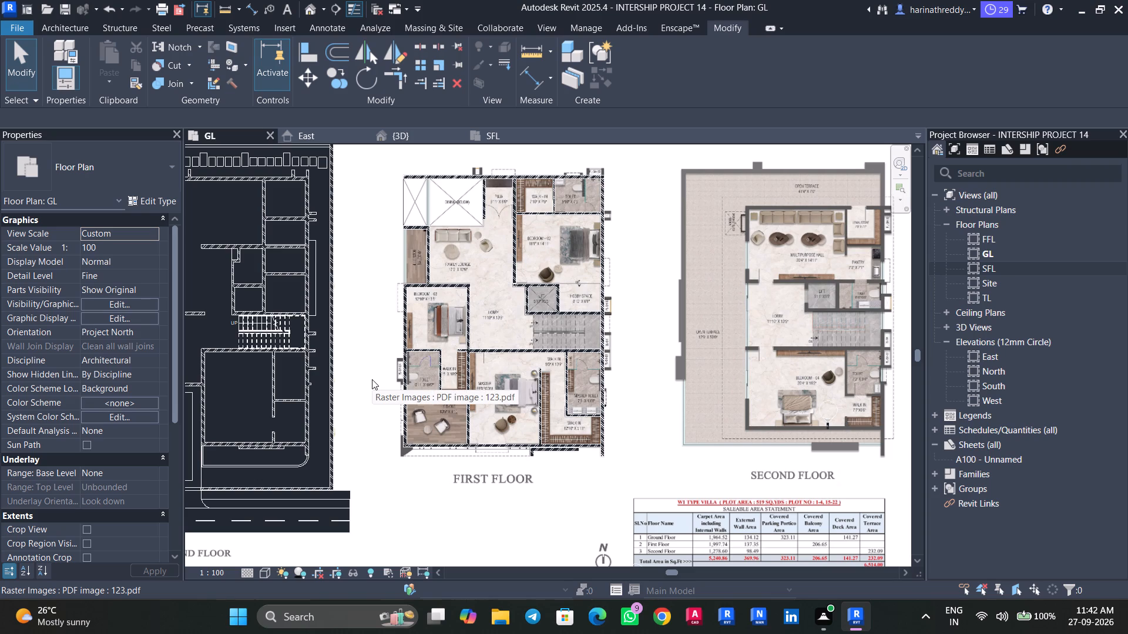
In the 3D view, select all the first-floor walls and stubs and set base constraint GL and top constraint Up to level: FFL.
click(394, 140)
shift+middle_drag(694, 452, 642, 385)
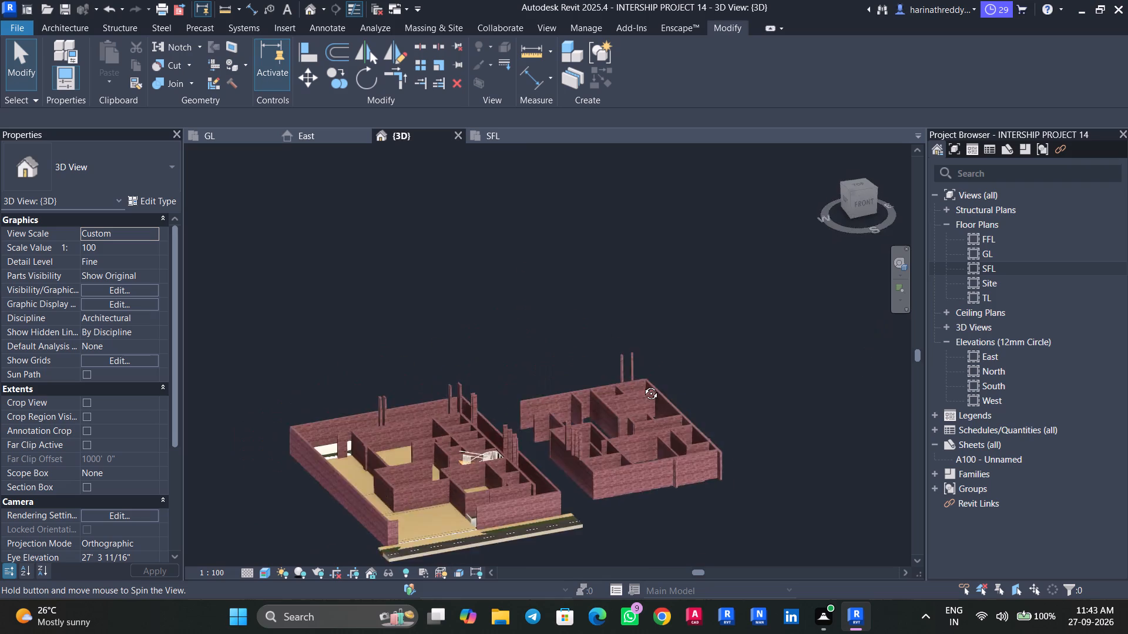
shift+middle_drag(642, 385, 701, 426)
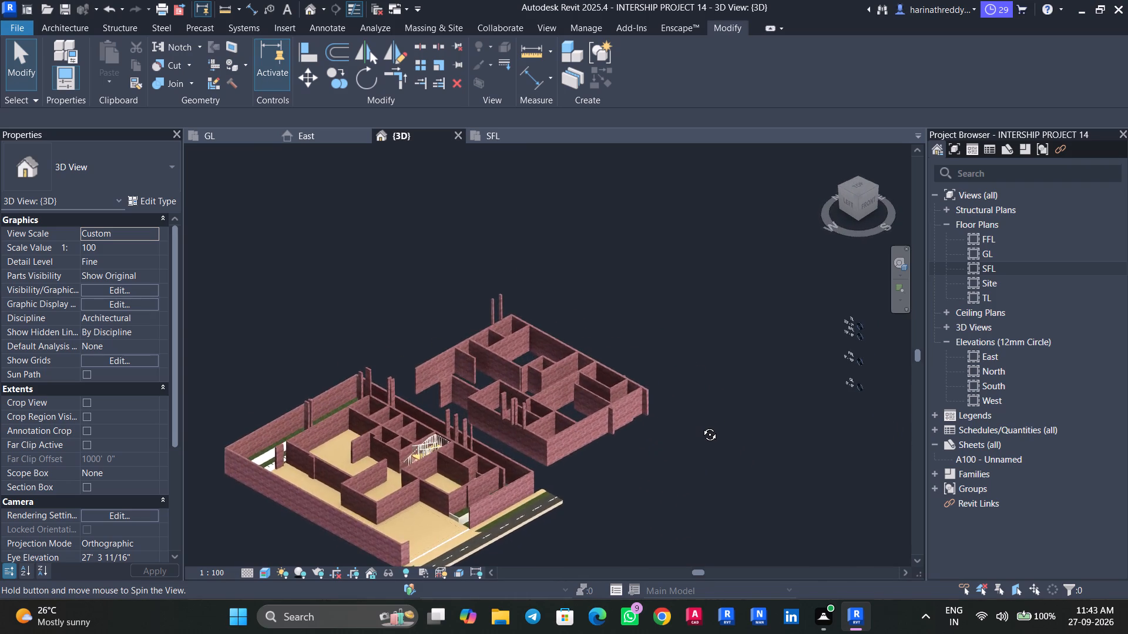
shift+middle_drag(701, 426, 572, 474)
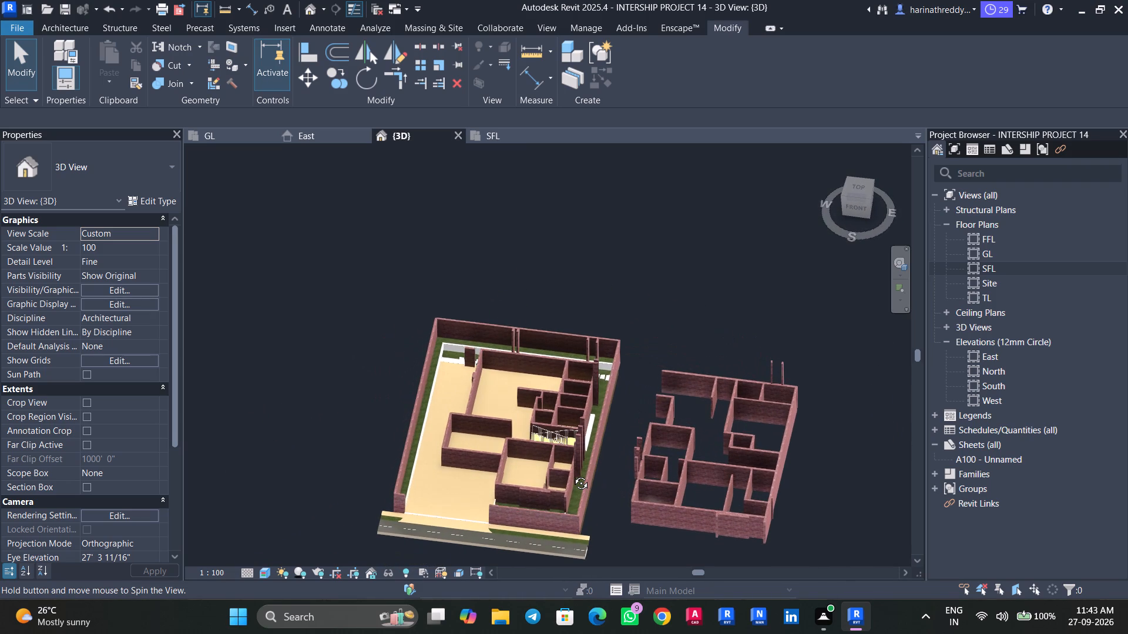
shift+middle_drag(572, 474, 630, 517)
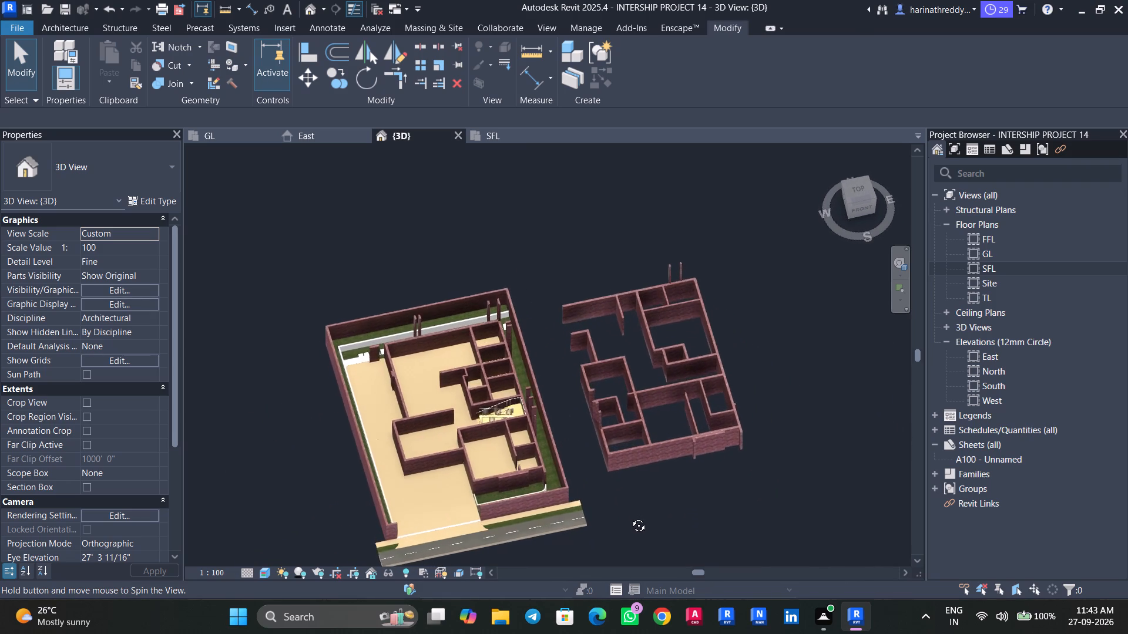
shift+middle_drag(630, 517, 632, 518)
drag(793, 470, 610, 335)
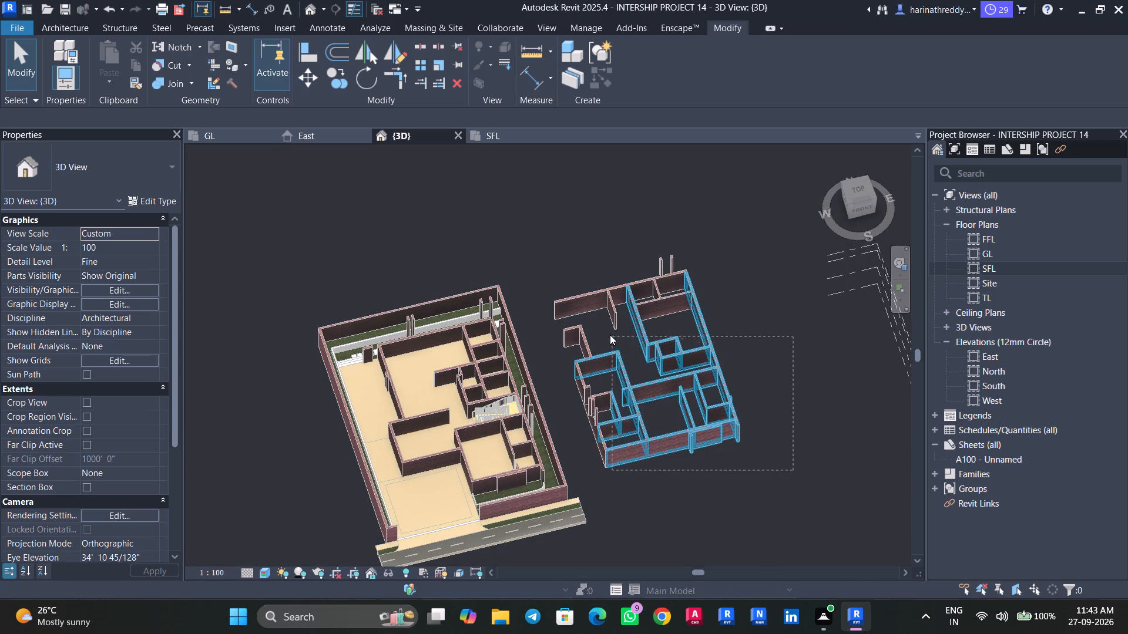
drag(610, 335, 587, 315)
shift+drag(778, 365, 579, 289)
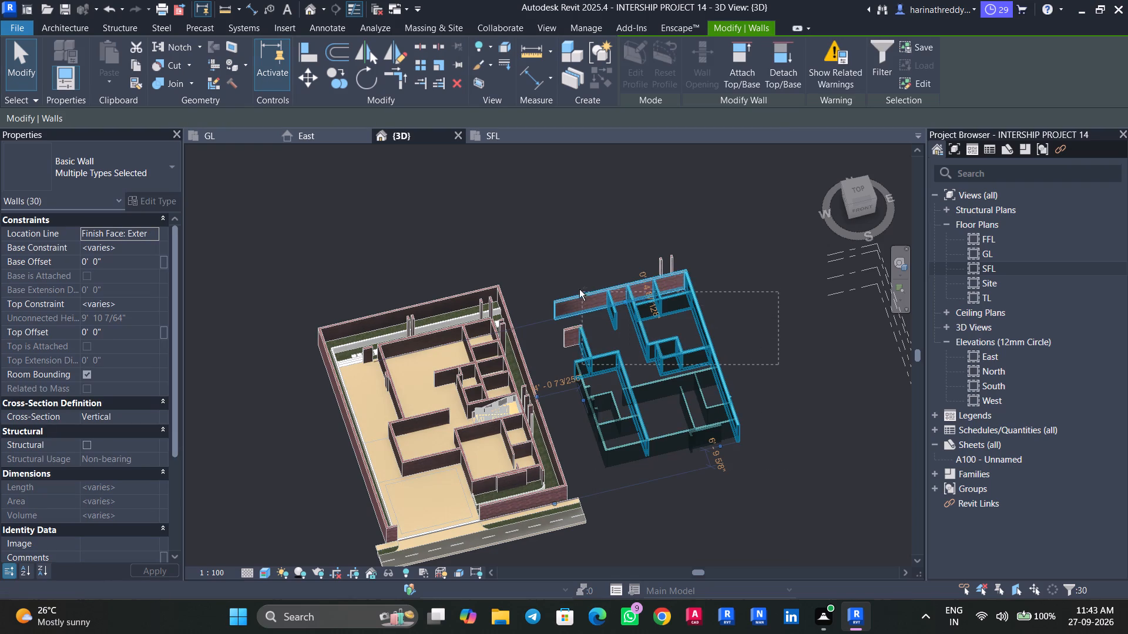
shift+drag(579, 289, 556, 276)
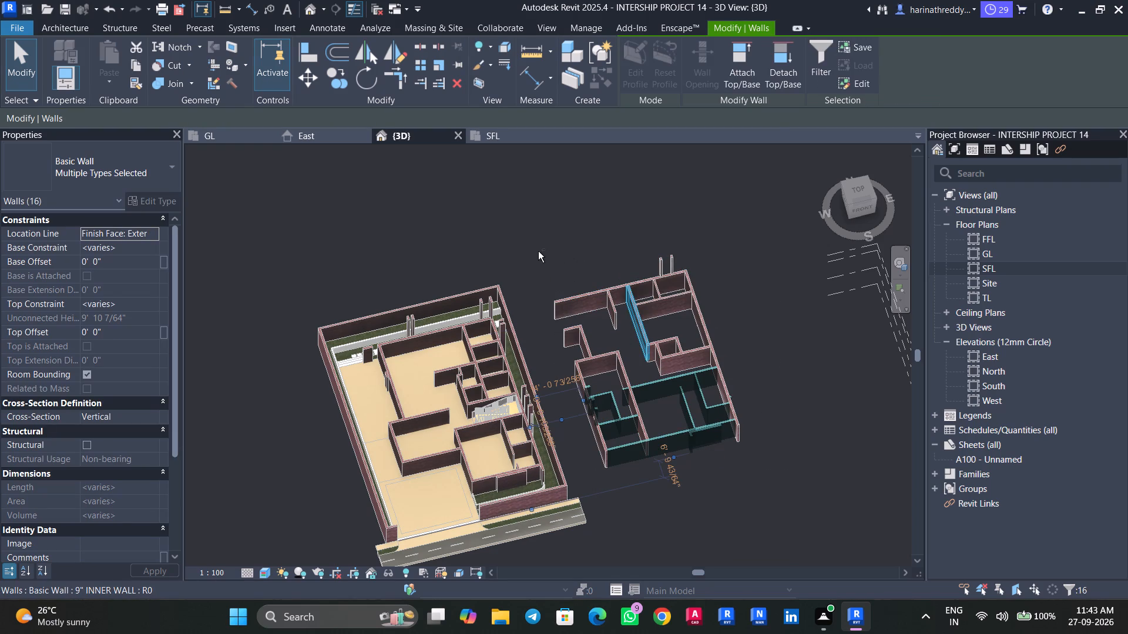
shift+drag(538, 251, 766, 378)
shift+drag(778, 376, 536, 306)
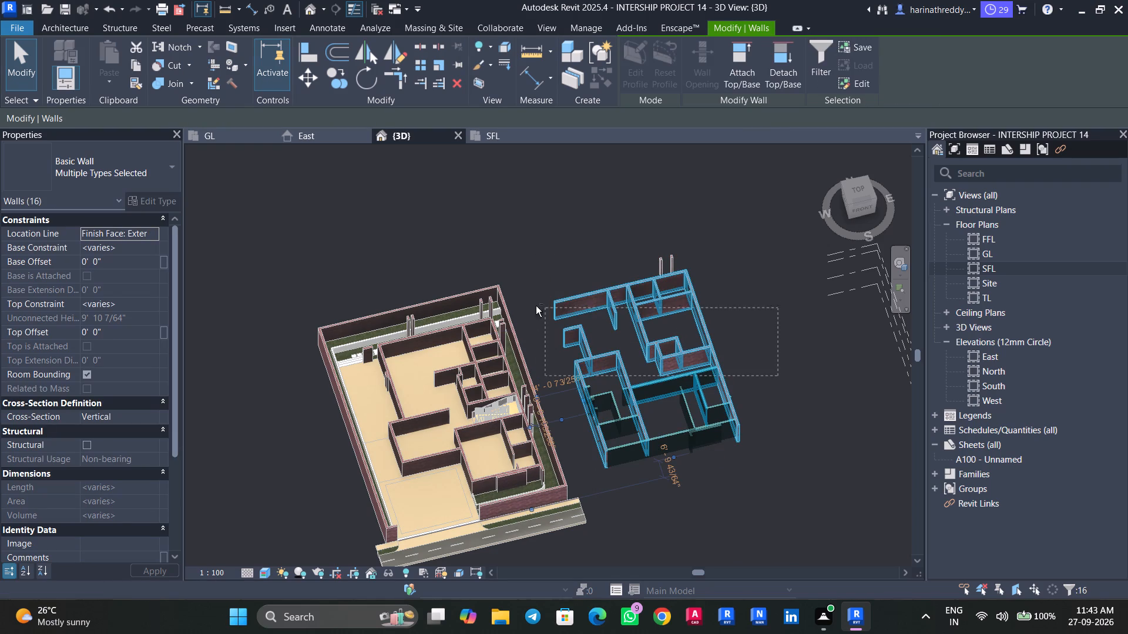
shift+drag(536, 306, 548, 285)
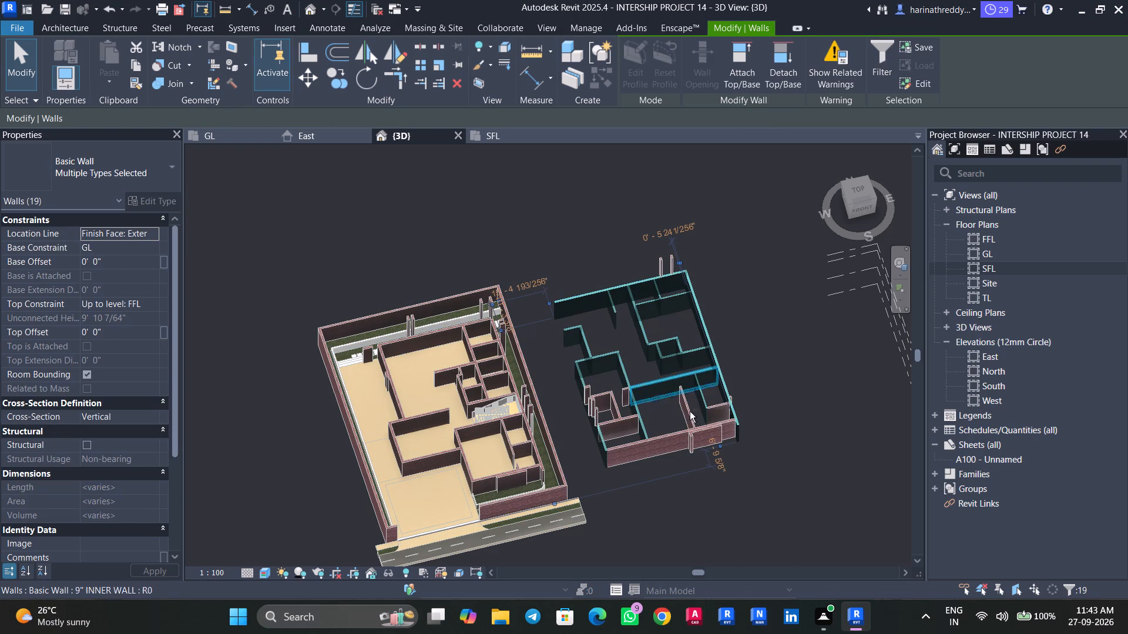
ctrl+drag(791, 467, 582, 405)
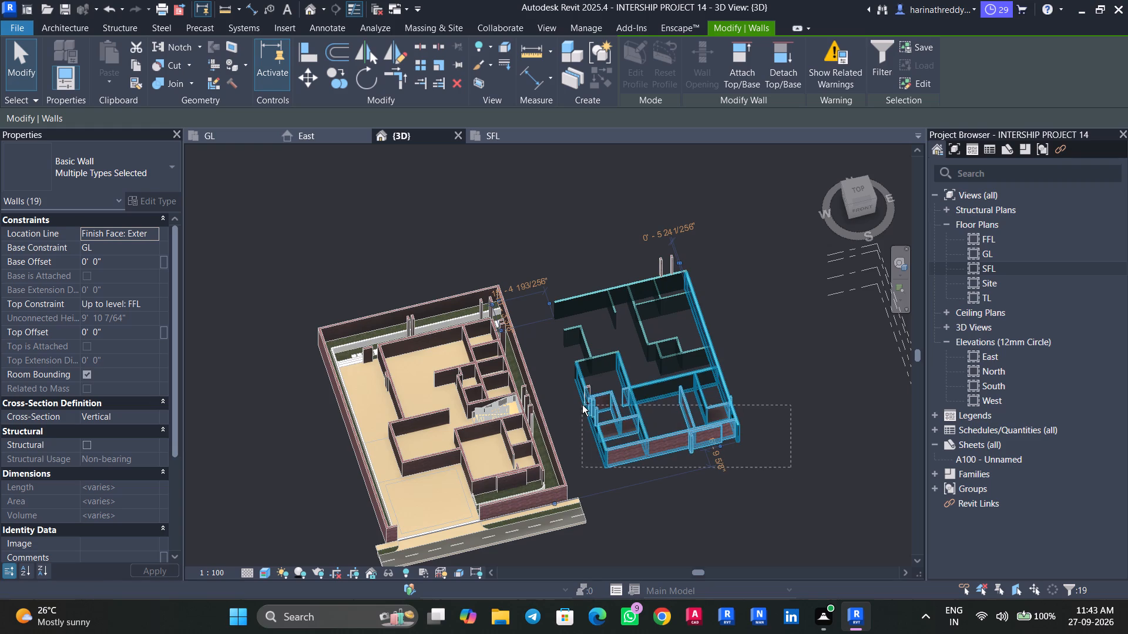
ctrl+drag(582, 405, 582, 382)
ctrl+drag(718, 268, 703, 264)
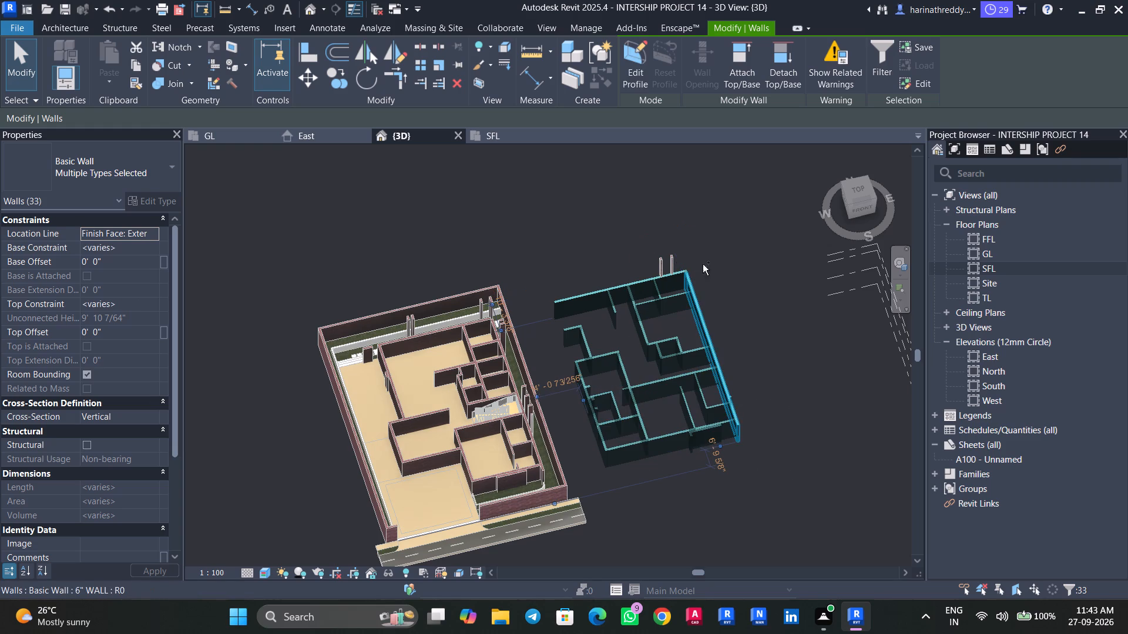
ctrl+drag(703, 264, 633, 251)
shift+middle_drag(751, 362, 704, 539)
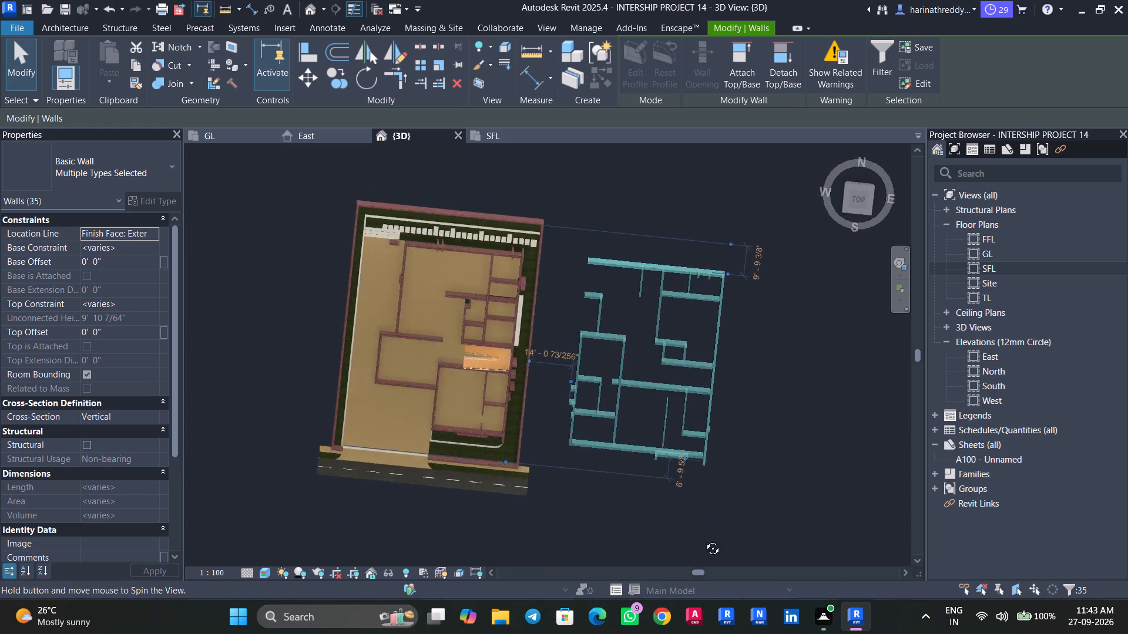
shift+middle_drag(704, 539, 688, 234)
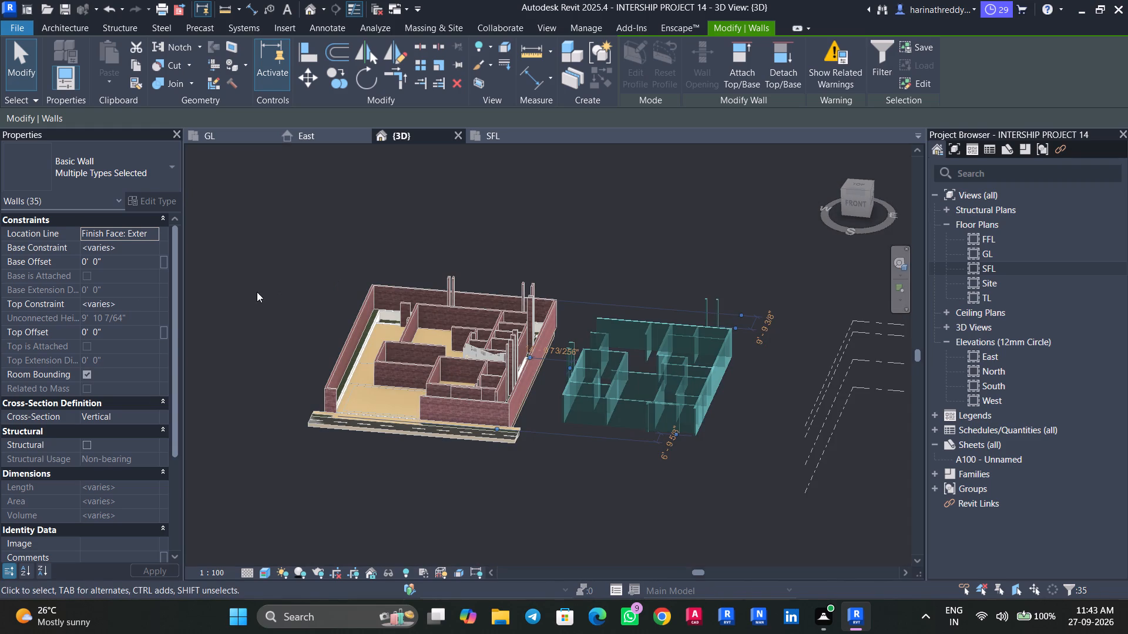
click(150, 248)
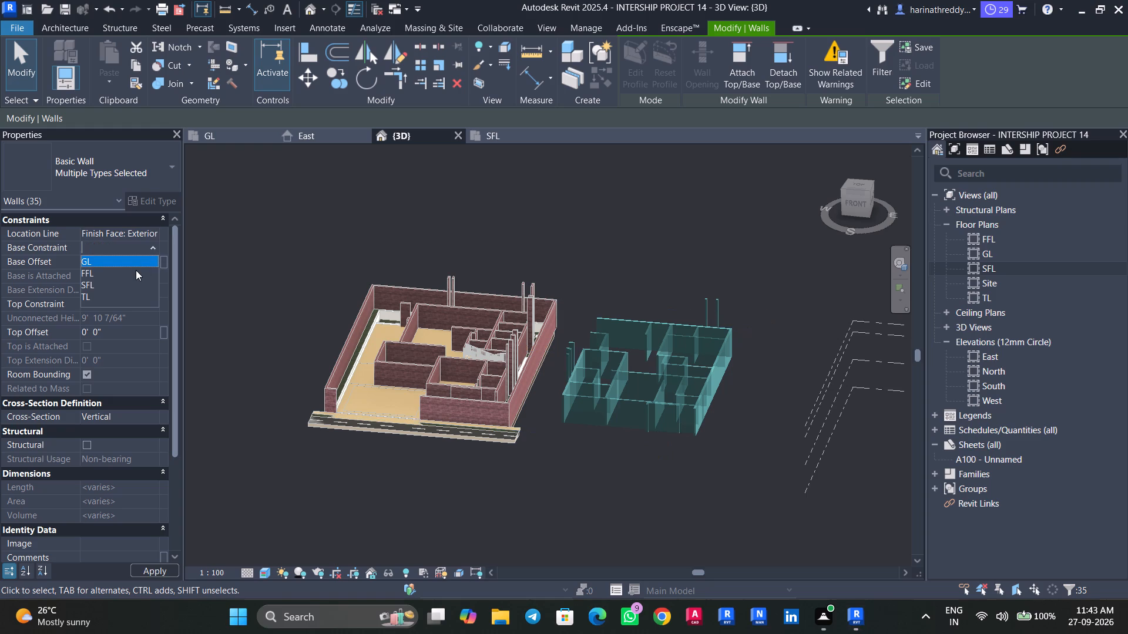
click(135, 264)
click(155, 303)
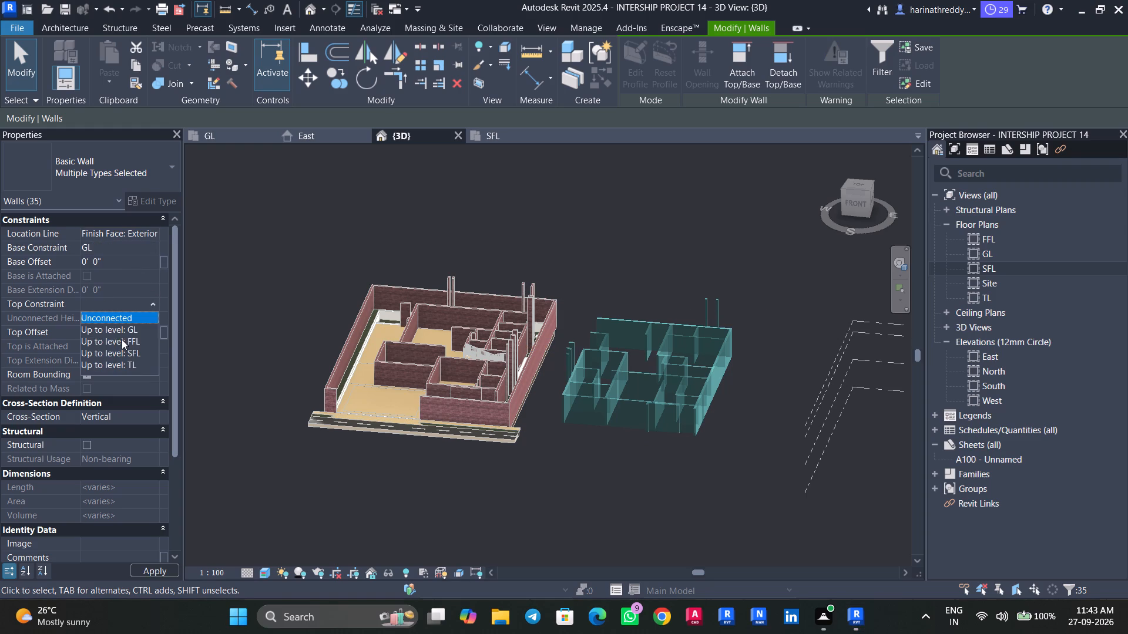
click(123, 339)
key(Escape)
key(Escape)
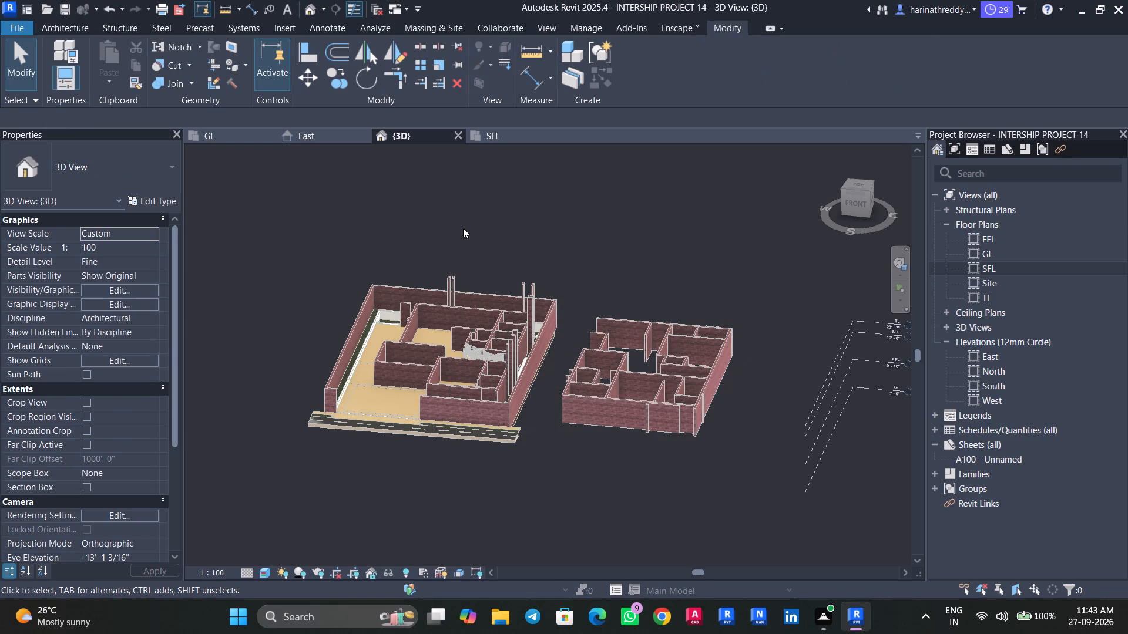
Return to the GL plan and open the ground-floor "inner main" floor for boundary editing.
click(224, 131)
scroll(435, 247, down, 1)
scroll(435, 247, up, 4)
middle_drag(435, 246, 459, 362)
scroll(459, 362, up, 3)
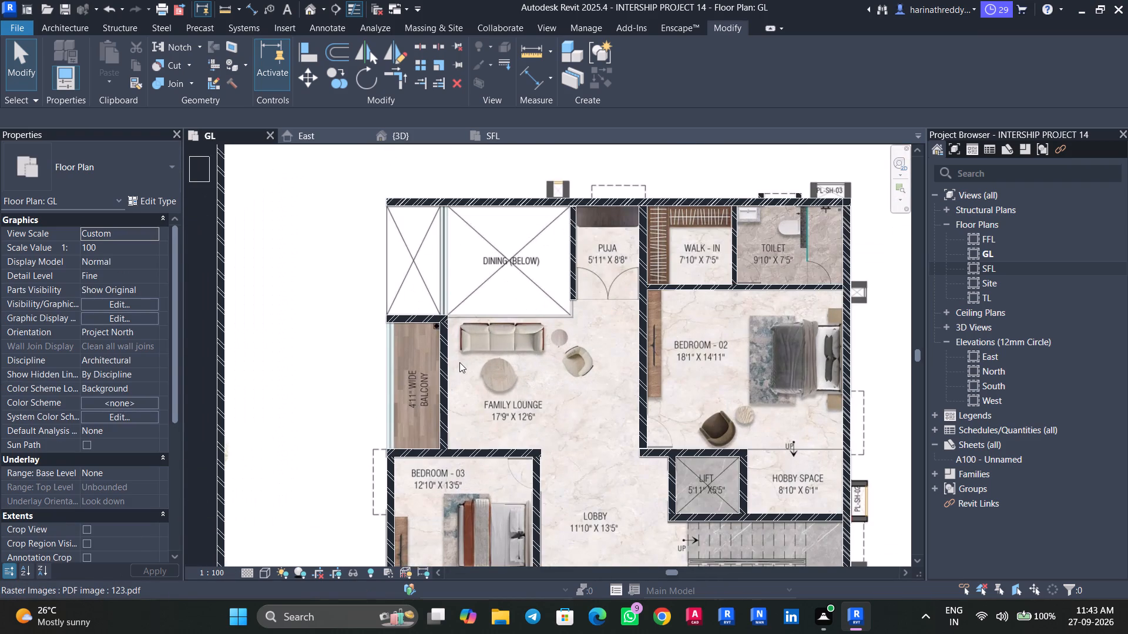
scroll(459, 362, down, 7)
scroll(461, 368, up, 1)
scroll(461, 369, down, 1)
middle_drag(427, 387, 461, 380)
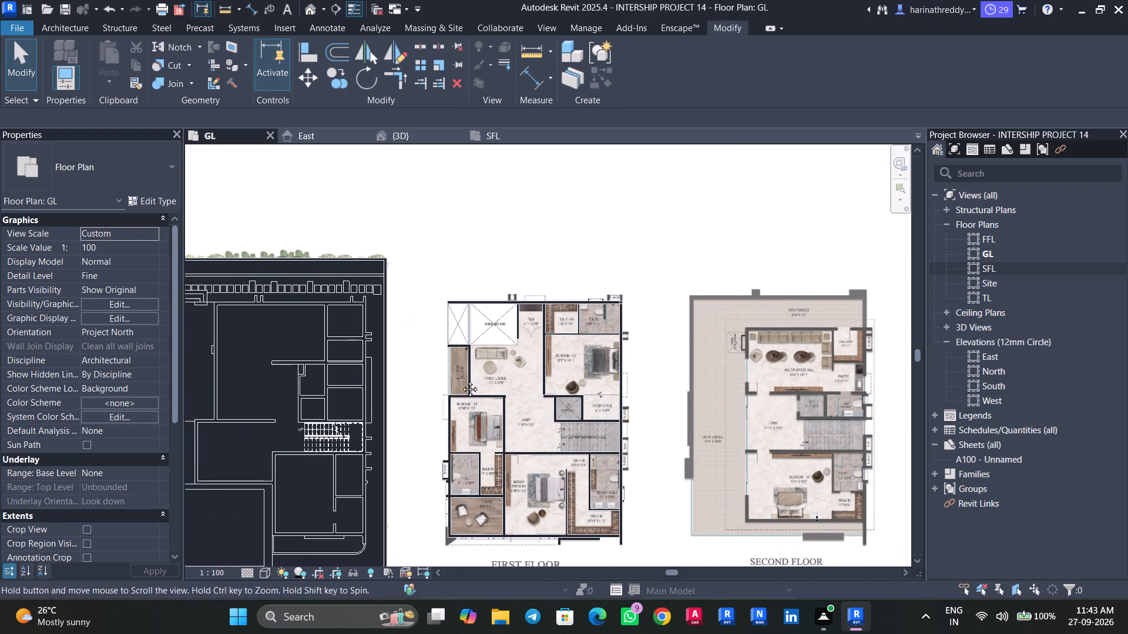
middle_drag(461, 380, 473, 375)
click(321, 326)
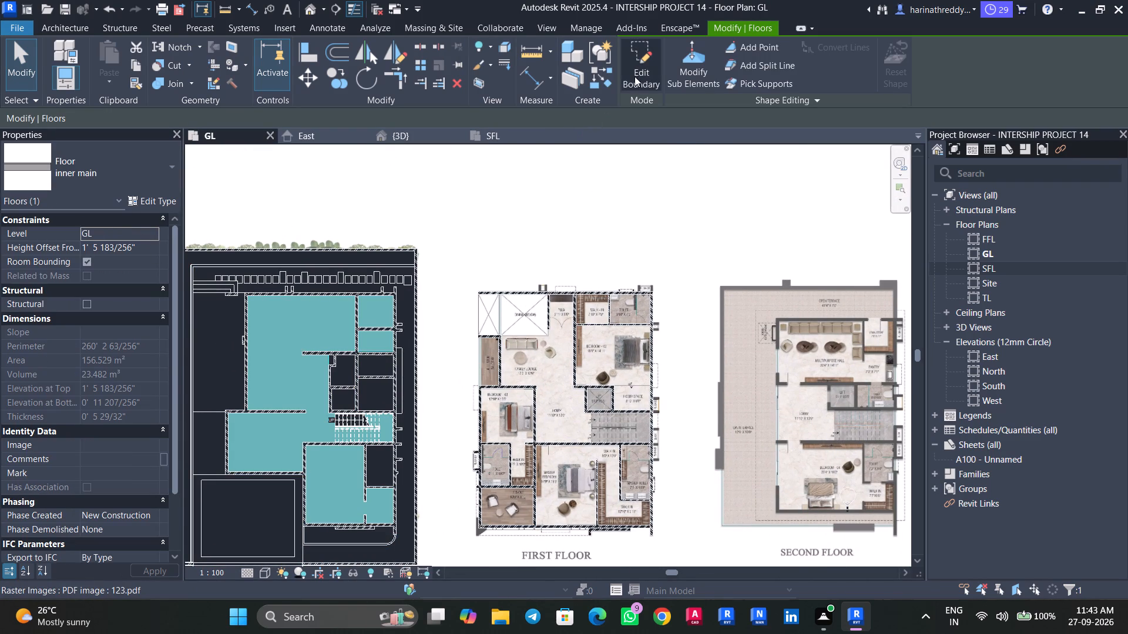
click(636, 75)
Sketch floor boundary lines from Puja's northeast corner west about 6', down its west wall, across the 7" wall end and about 1' 4" south.
scroll(570, 335, down, 1)
scroll(570, 337, up, 8)
middle_drag(513, 361, 512, 361)
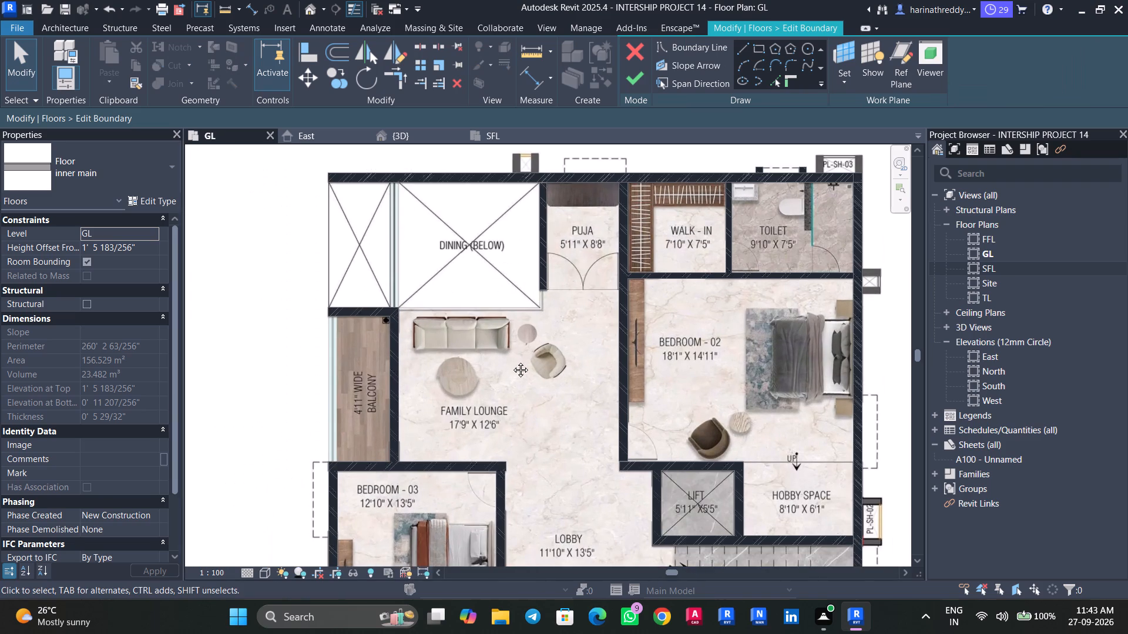
middle_drag(512, 361, 471, 395)
click(740, 51)
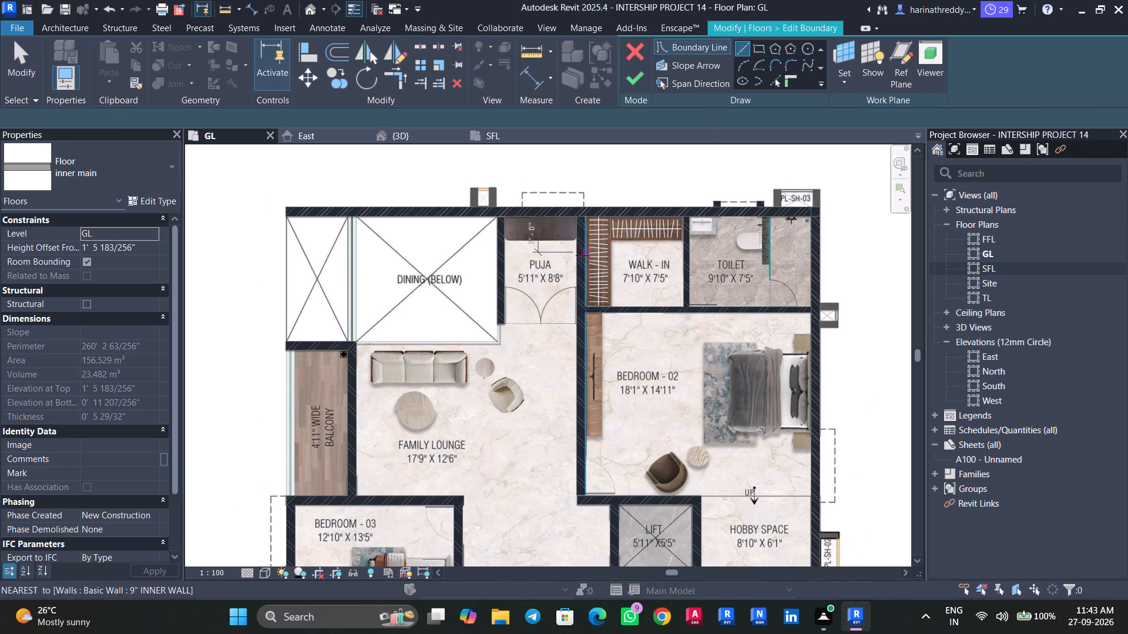
scroll(537, 325, up, 4)
middle_drag(507, 349, 502, 435)
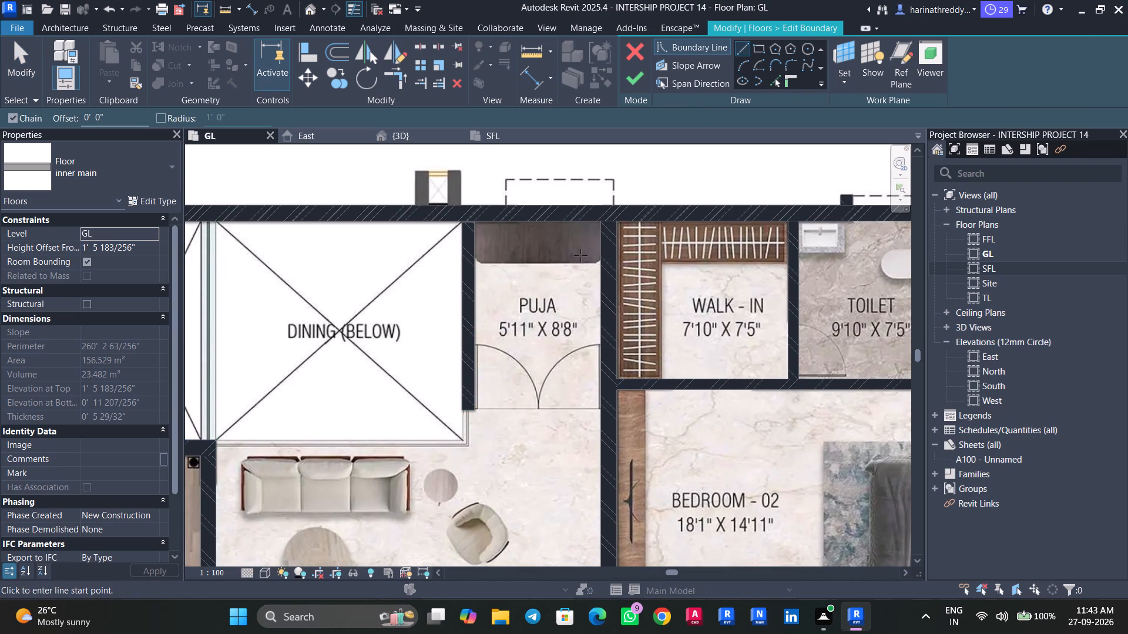
click(603, 225)
click(475, 226)
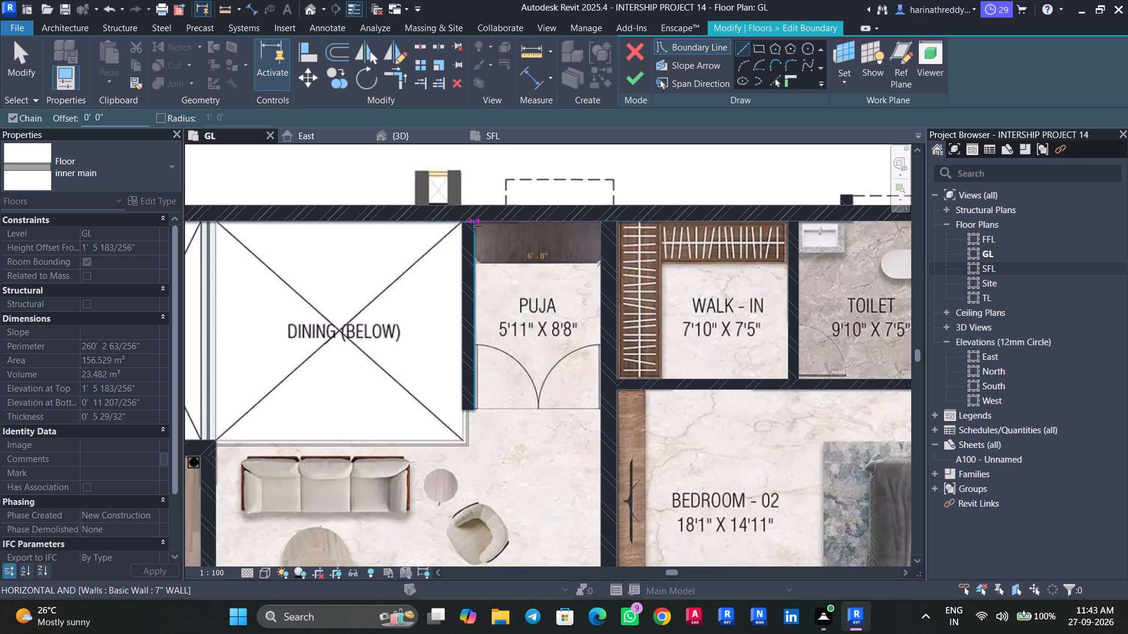
scroll(479, 412, up, 8)
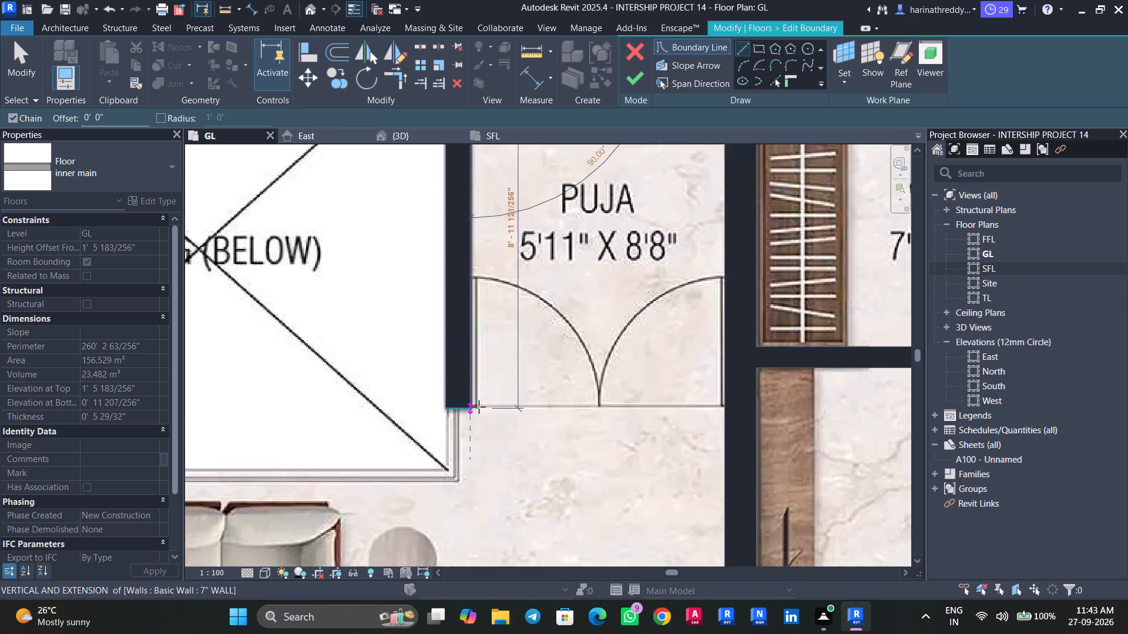
scroll(479, 407, up, 1)
click(467, 413)
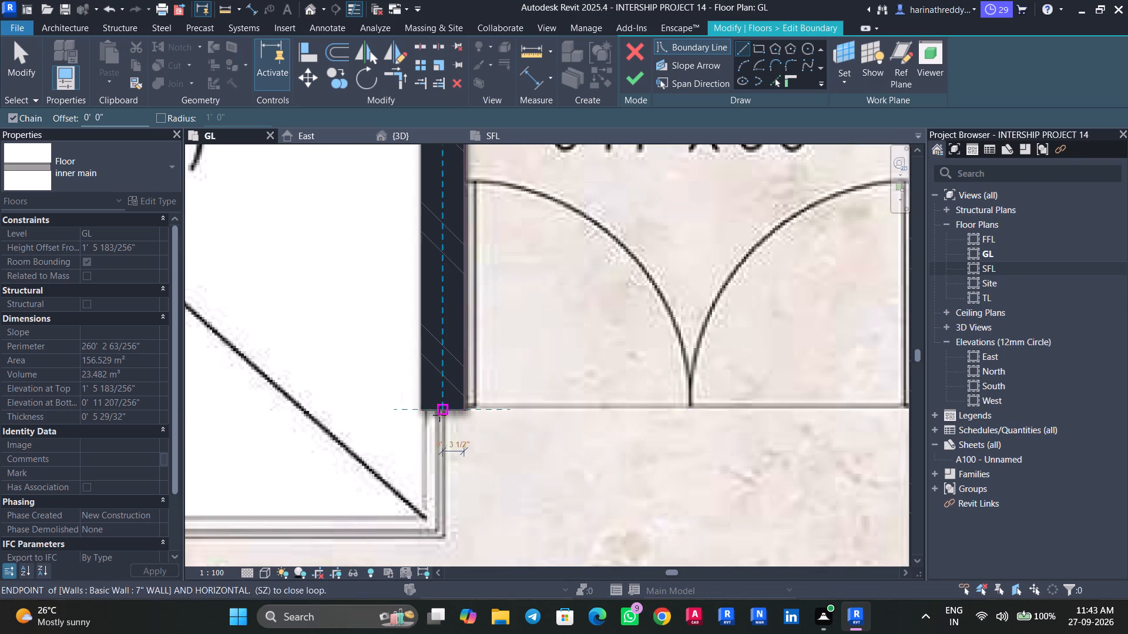
click(422, 412)
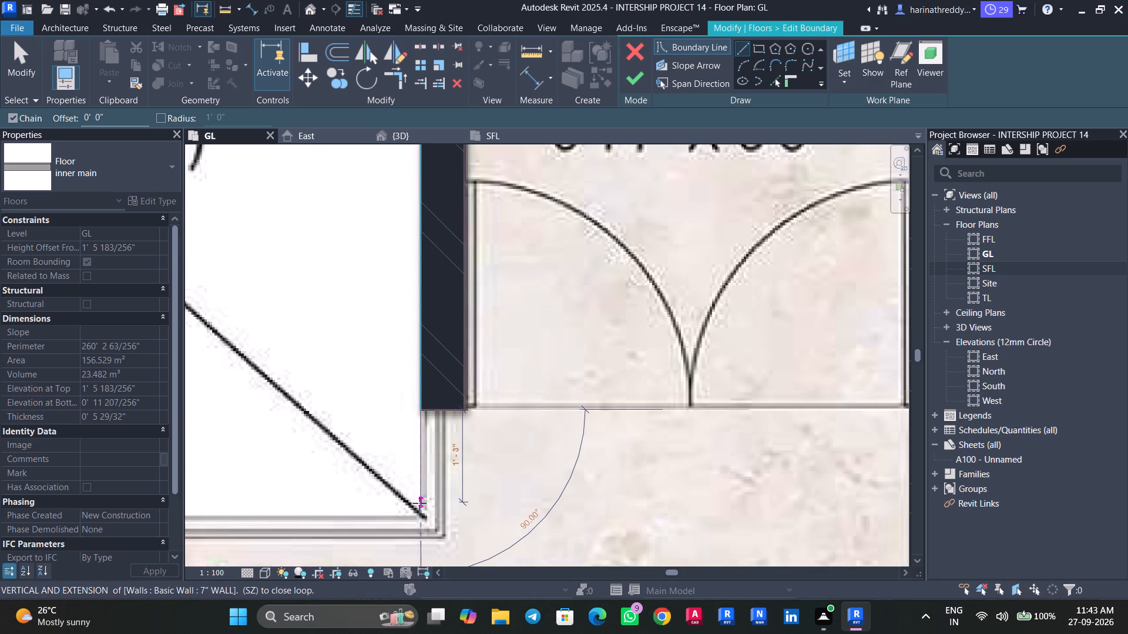
click(421, 511)
Turn off thin-line display and stretch the short boundary line below Puja's west wall to 1' 5", meeting the Dining void's corner.
middle_drag(381, 513, 451, 498)
key(Escape)
scroll(486, 499, up, 5)
key(Escape)
click(495, 484)
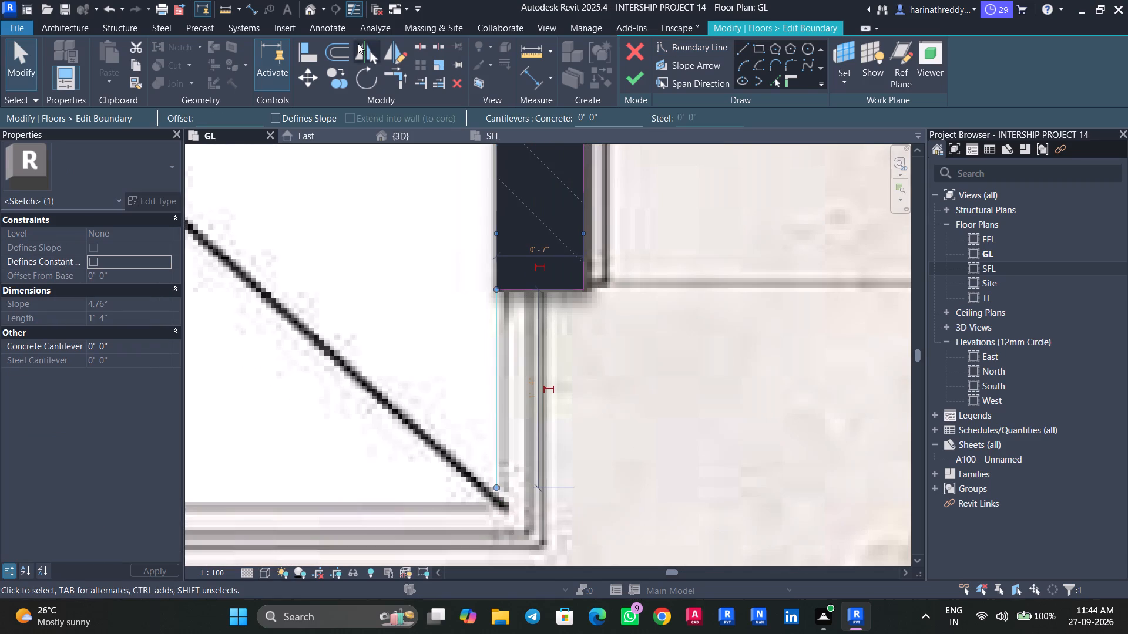
click(355, 6)
scroll(491, 453, up, 3)
scroll(493, 459, down, 1)
scroll(493, 460, up, 1)
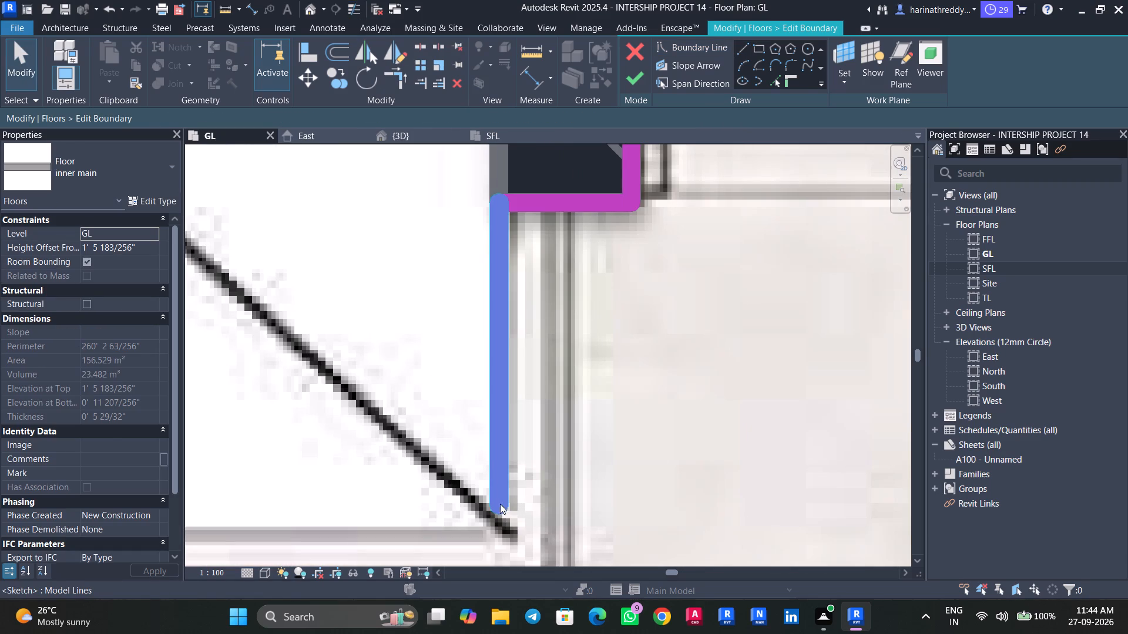
drag(497, 504, 498, 519)
drag(495, 505, 500, 526)
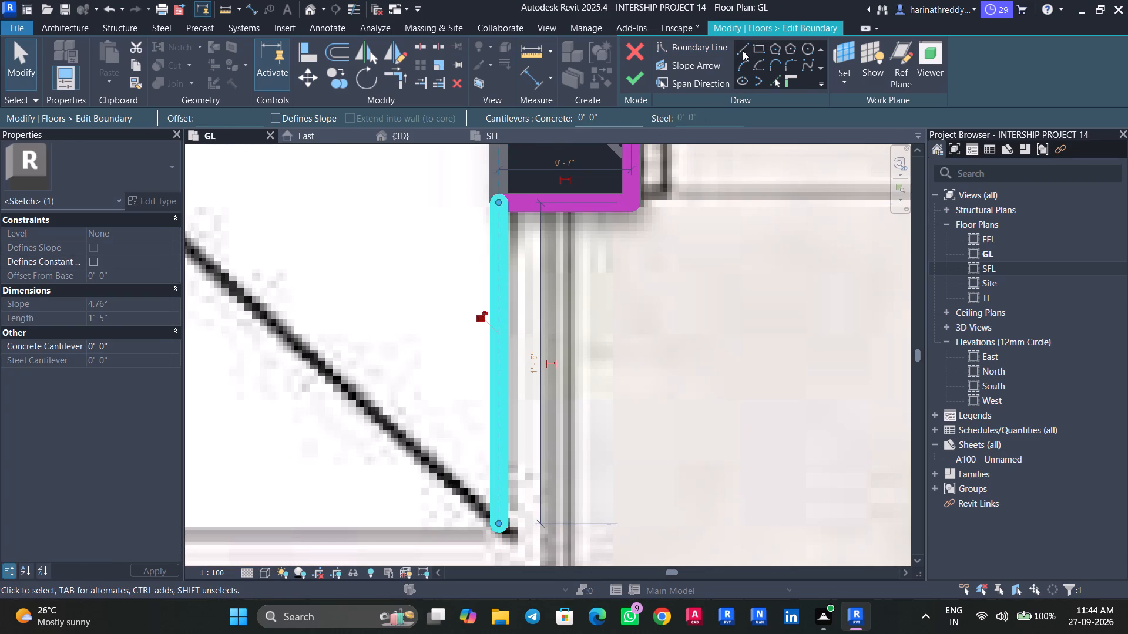
Continue the floor boundary west along the south edge of the Dining (Below) void to the balcony wall corner.
click(742, 49)
scroll(607, 423, down, 7)
click(564, 460)
middle_drag(462, 467, 535, 471)
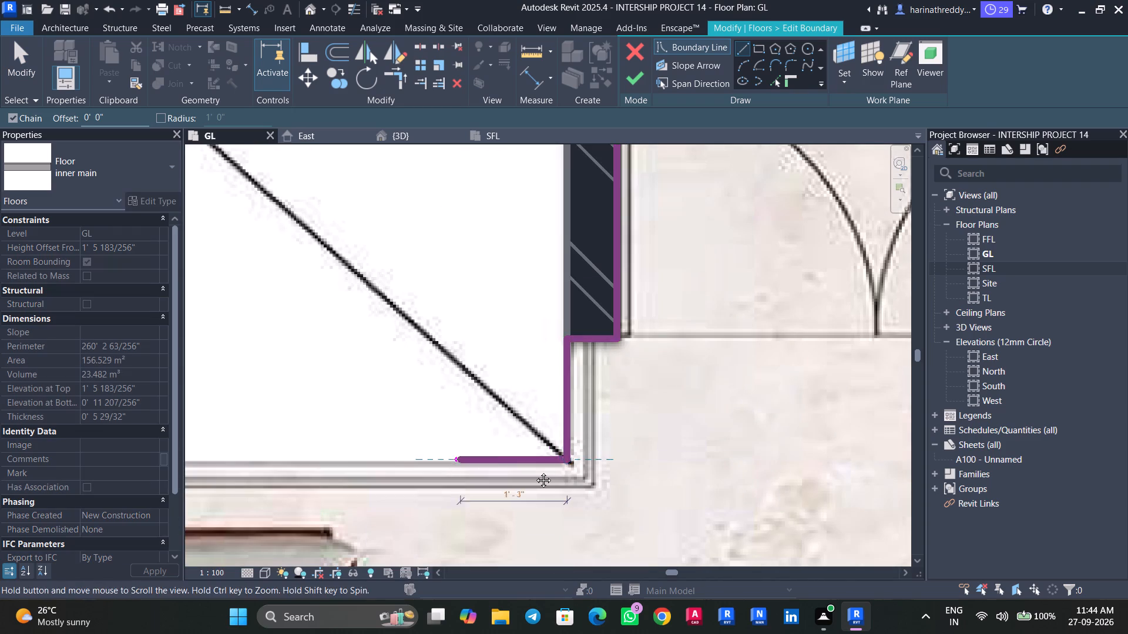
middle_drag(535, 471, 686, 467)
middle_drag(502, 465, 776, 451)
middle_drag(550, 451, 776, 450)
middle_drag(569, 453, 720, 456)
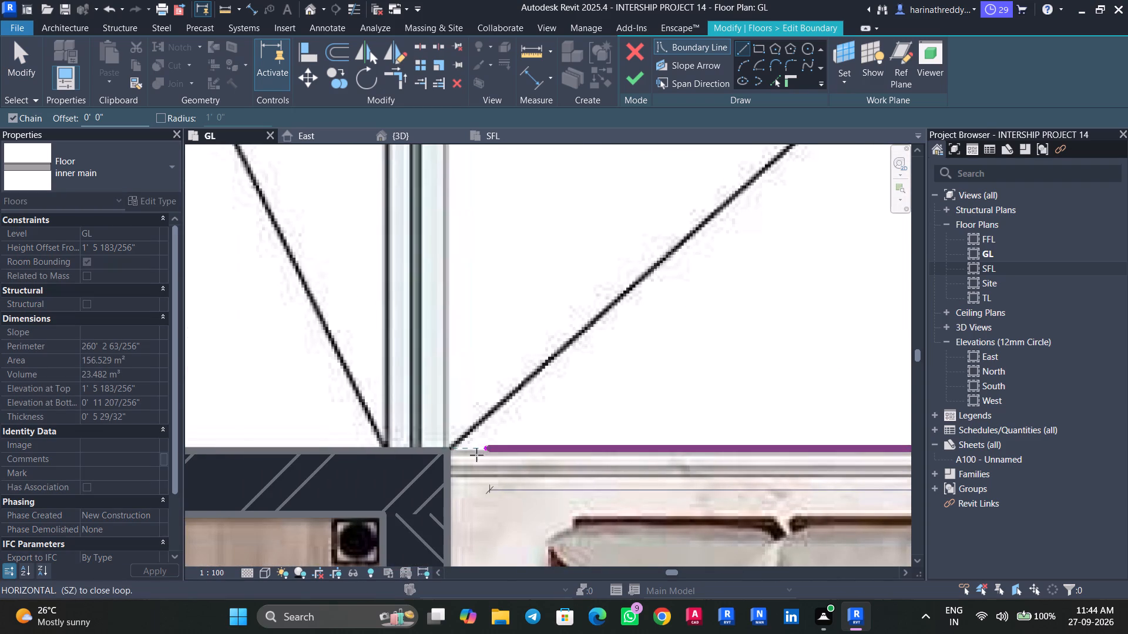
click(449, 454)
Continue the boundary south along the Family Lounge face of the balcony wall to the wall north of Bedroom-03.
scroll(451, 553, down, 7)
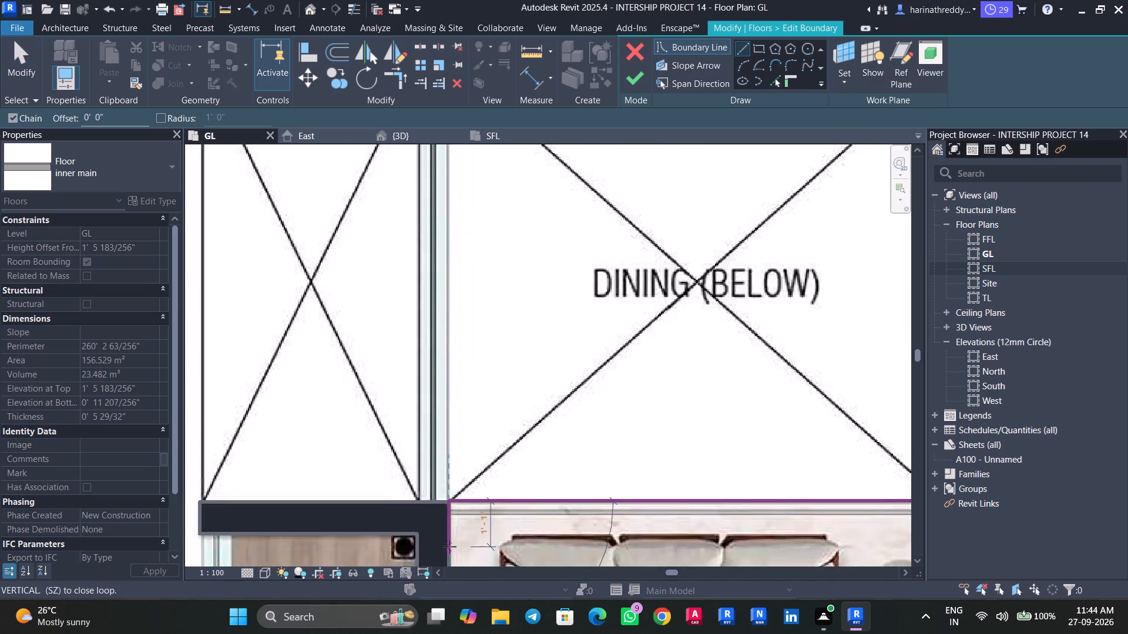
scroll(449, 547, down, 2)
middle_drag(449, 547, 472, 281)
middle_drag(475, 488, 474, 234)
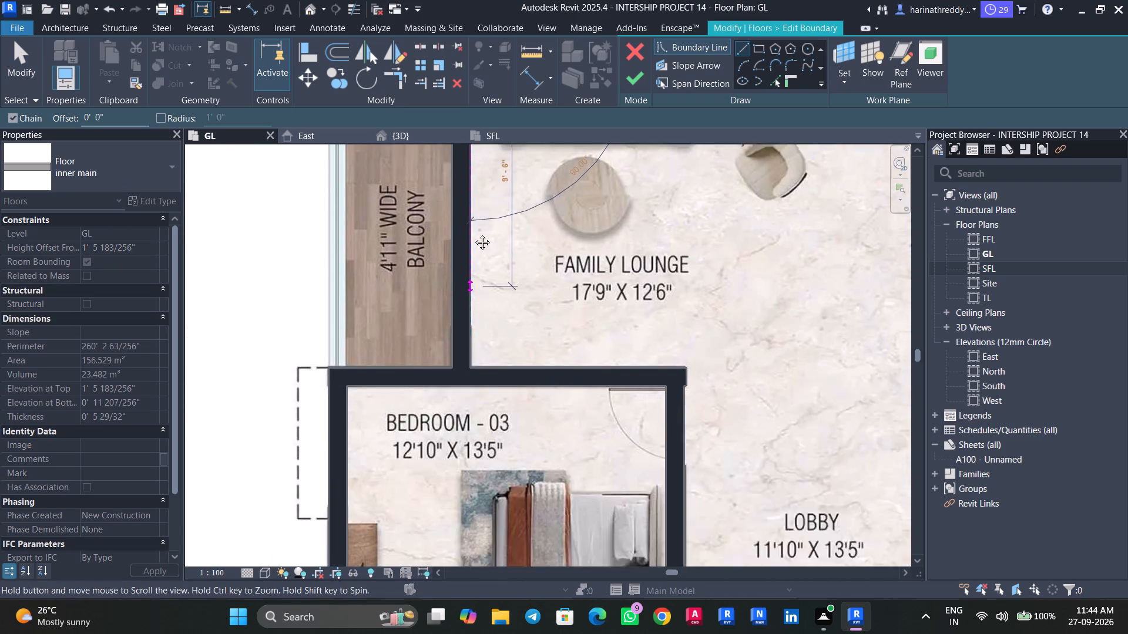
middle_drag(474, 234, 471, 217)
scroll(457, 291, up, 10)
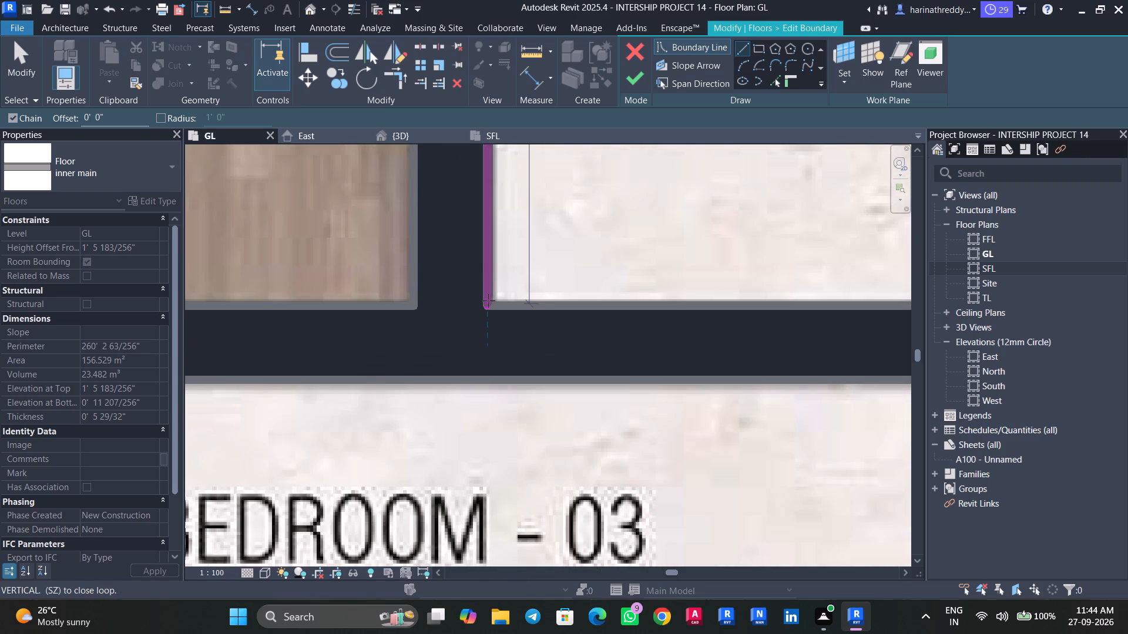
click(488, 301)
Continue the floor boundary about 8' 11" east along the wall between Family Lounge and Bedroom-03 to the Lobby corner.
middle_drag(617, 306, 323, 297)
scroll(323, 297, up, 1)
middle_drag(642, 294, 288, 287)
middle_drag(603, 299, 354, 299)
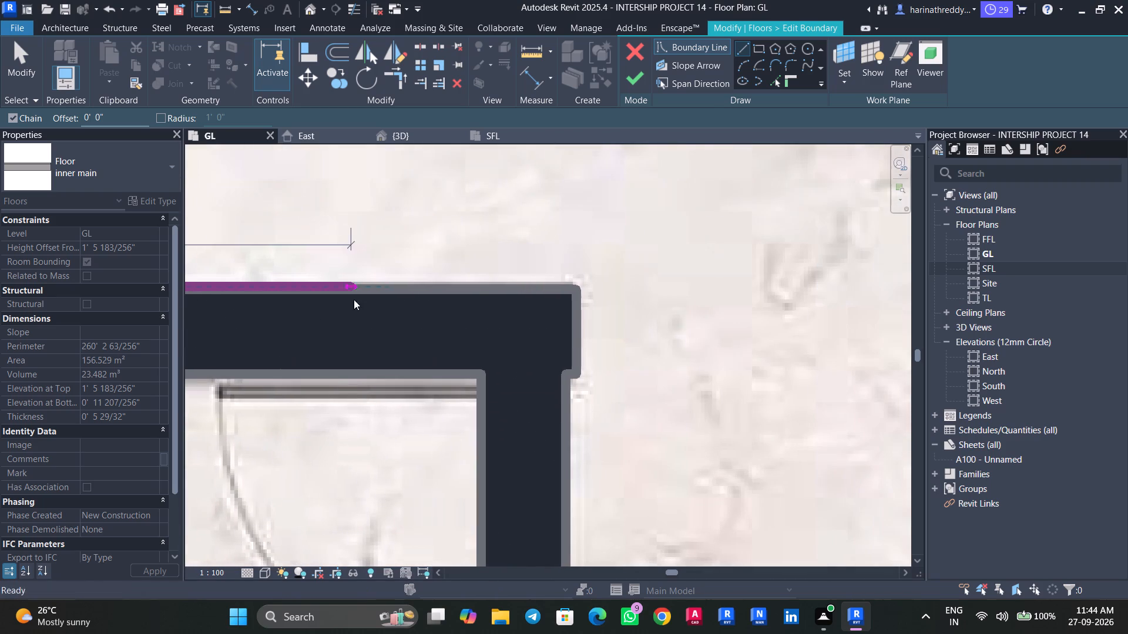
click(575, 291)
scroll(575, 291, down, 9)
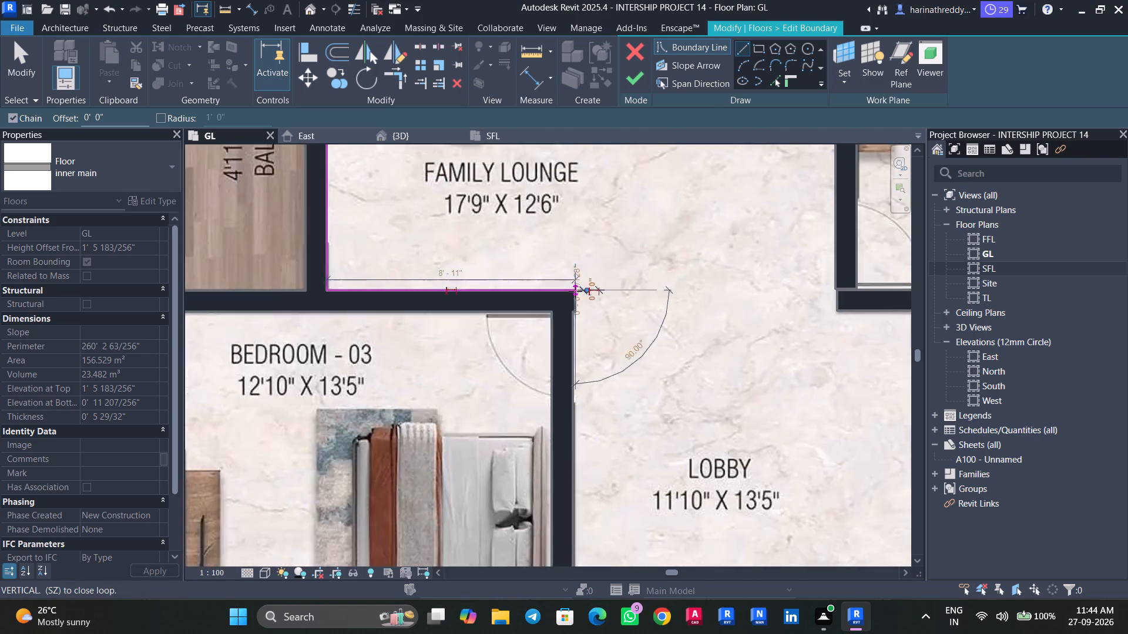
scroll(575, 291, down, 8)
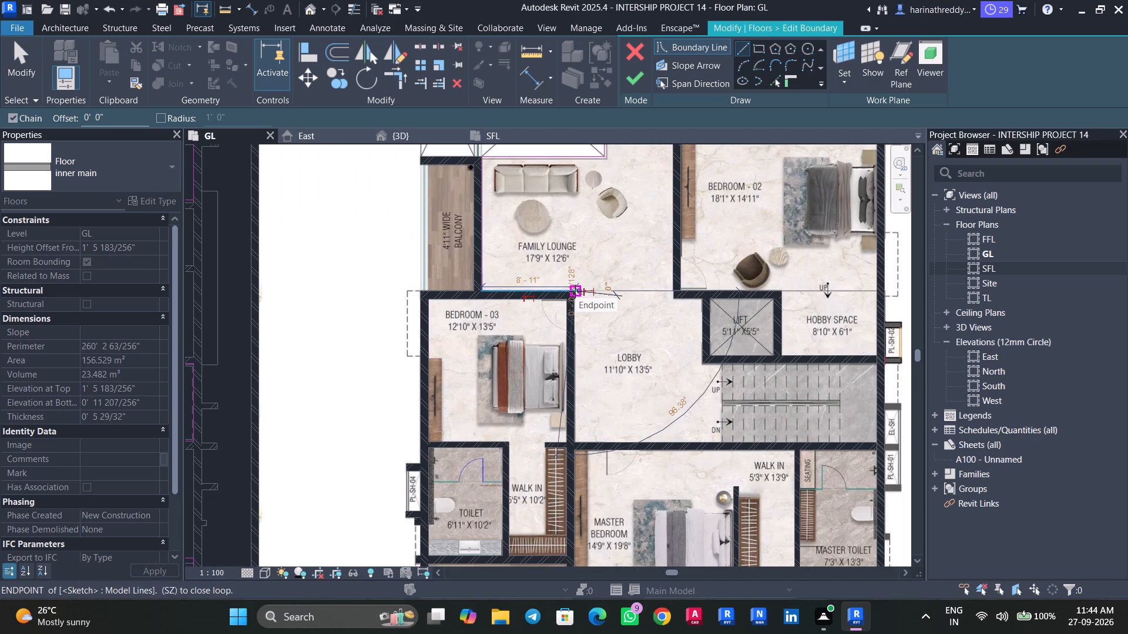
scroll(575, 291, down, 1)
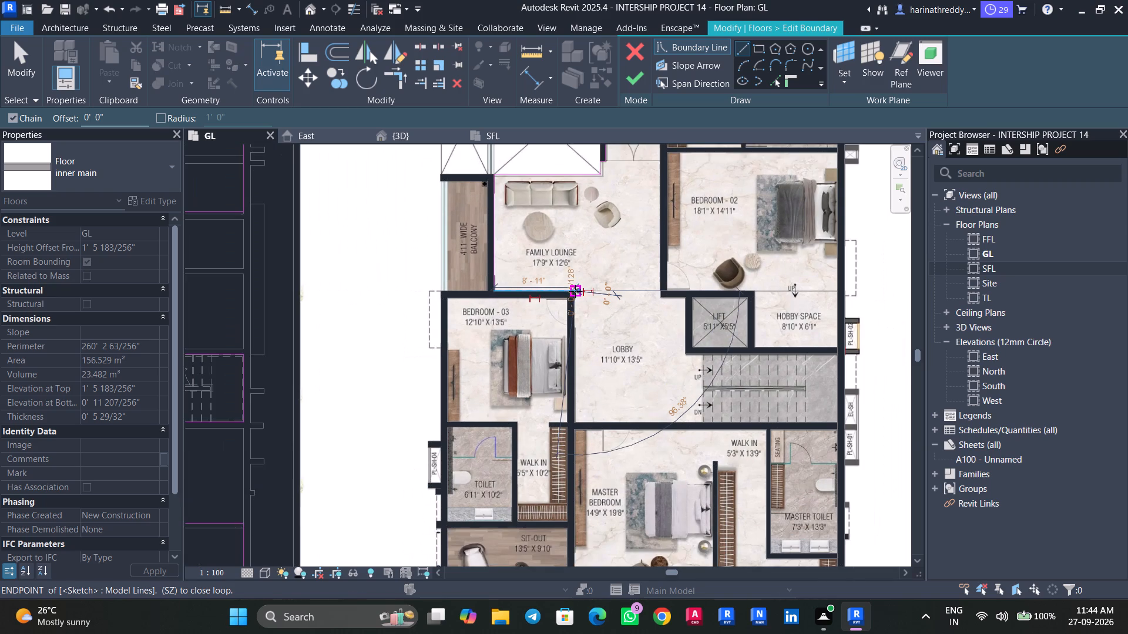
middle_drag(575, 291, 590, 234)
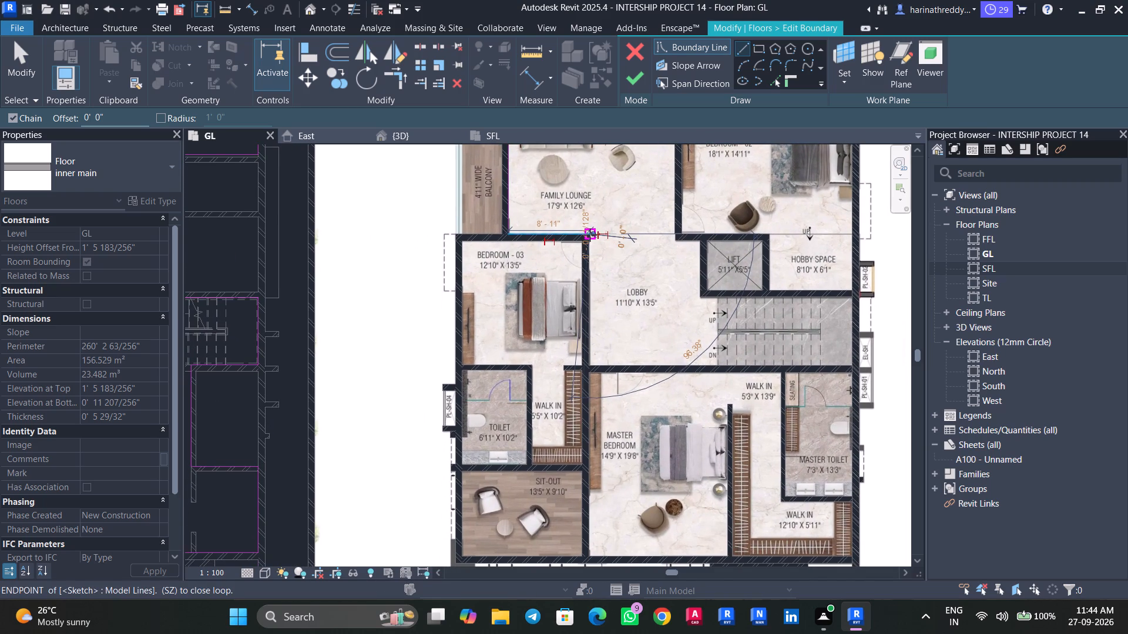
key(Escape)
key(Escape)
Sketch a rectangular boundary around Bedroom-03, about 13' 1" by 14' 2", from its northwest corner to its southeast wall corner.
scroll(543, 284, up, 3)
scroll(543, 283, down, 1)
middle_drag(543, 282, 563, 332)
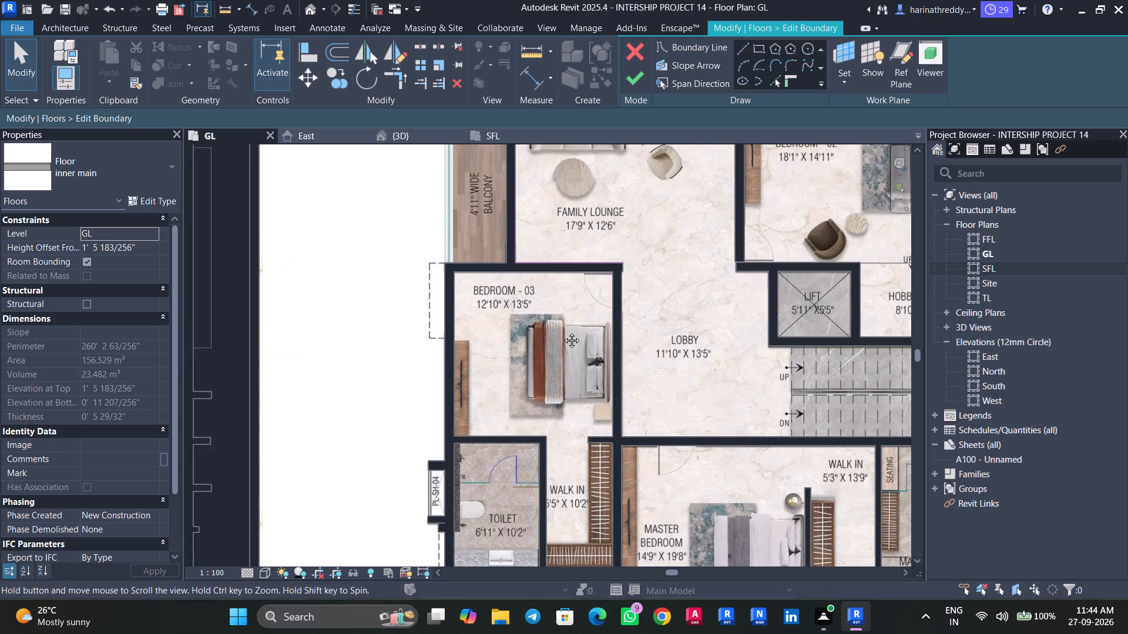
middle_drag(563, 332, 563, 334)
click(756, 44)
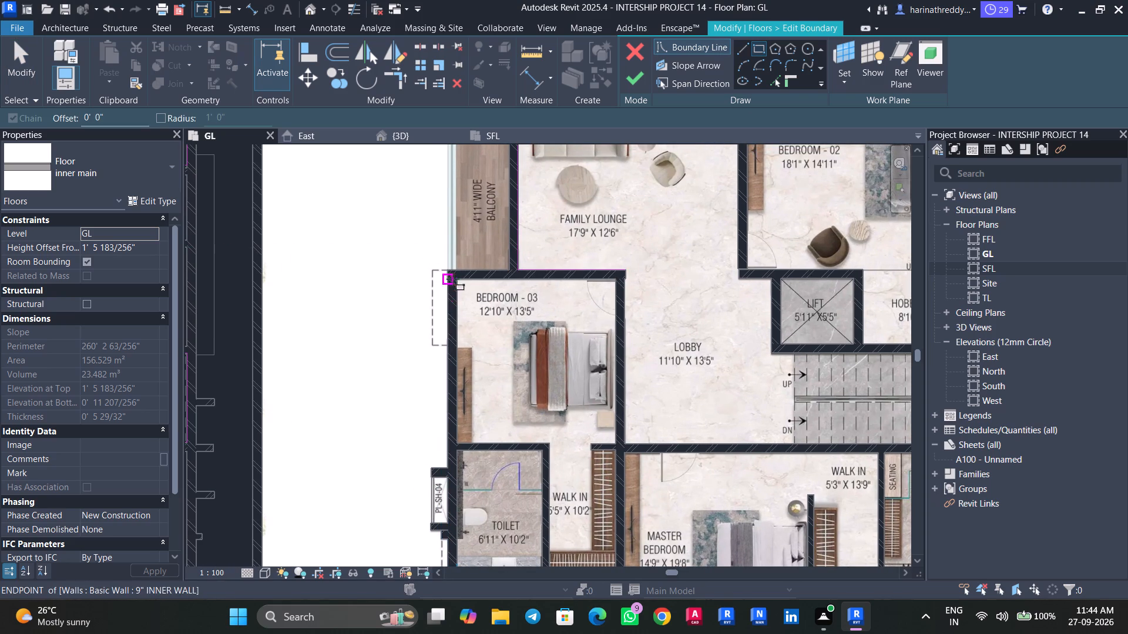
click(454, 279)
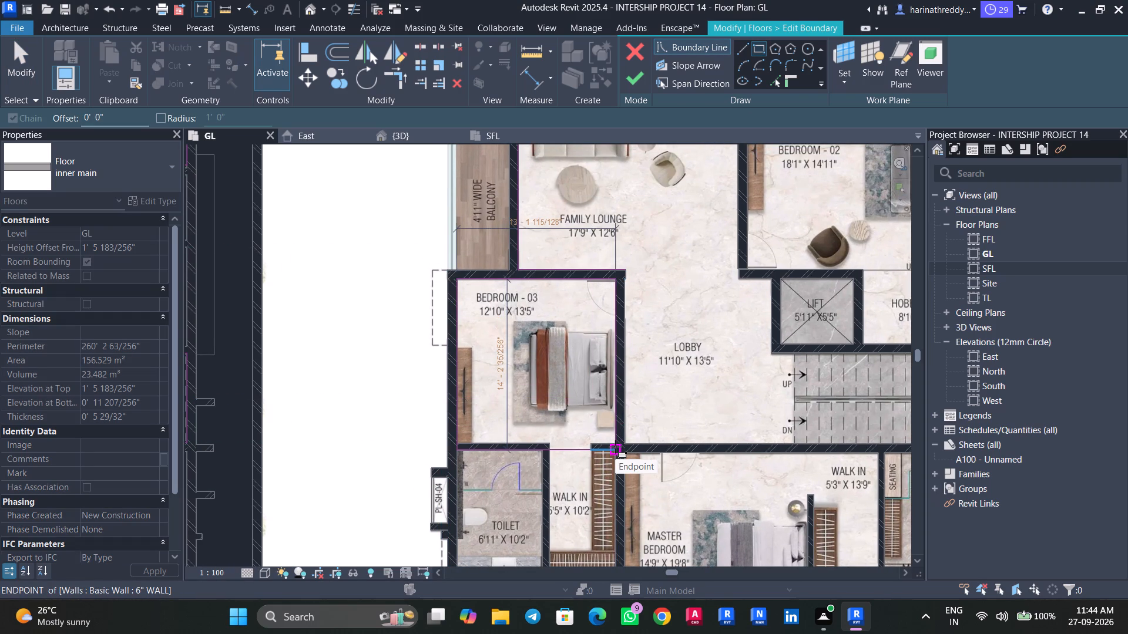
scroll(615, 447, up, 3)
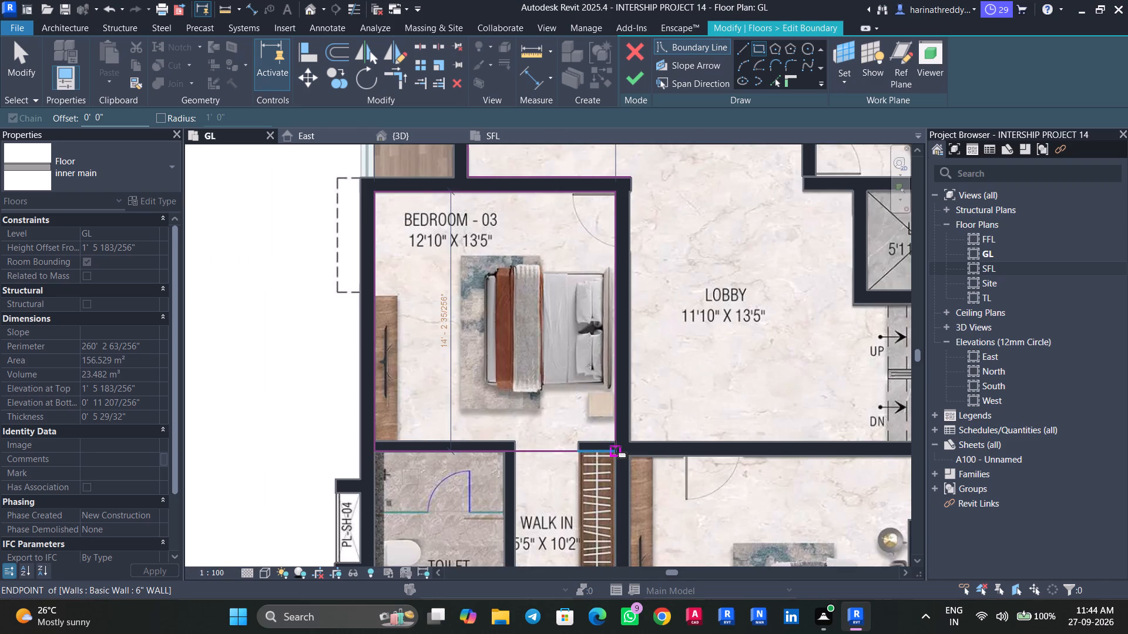
click(615, 447)
Sketch a rectangular boundary about 5' 5" wide around the Walk In south of Bedroom-03, beside the Toilet.
scroll(592, 505, up, 1)
middle_drag(592, 505, 586, 433)
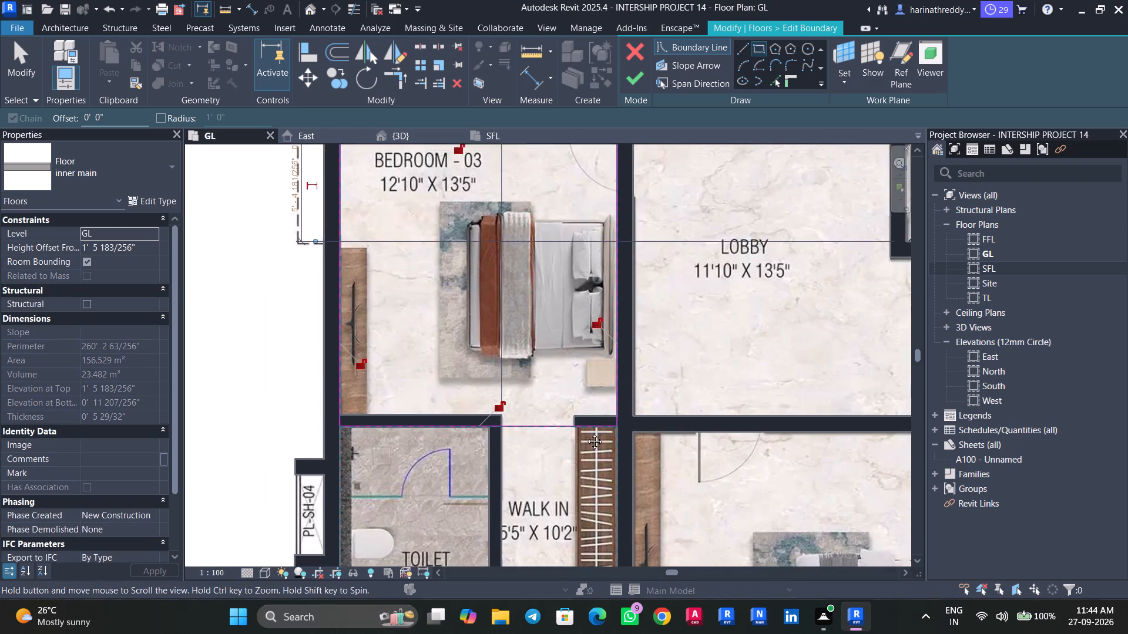
middle_drag(586, 433, 589, 315)
click(501, 255)
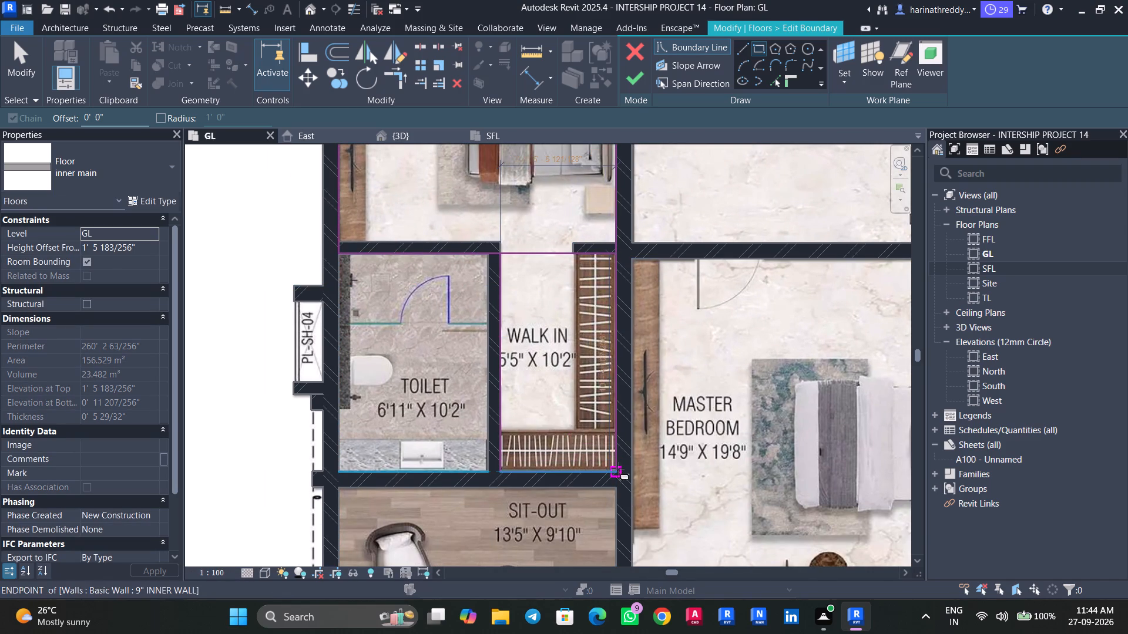
click(617, 470)
key(Escape)
key(Escape)
Trim the Bedroom-03 south line to the Walk In's west line and delete the remaining line across the Walk In opening.
key(t)
key(r)
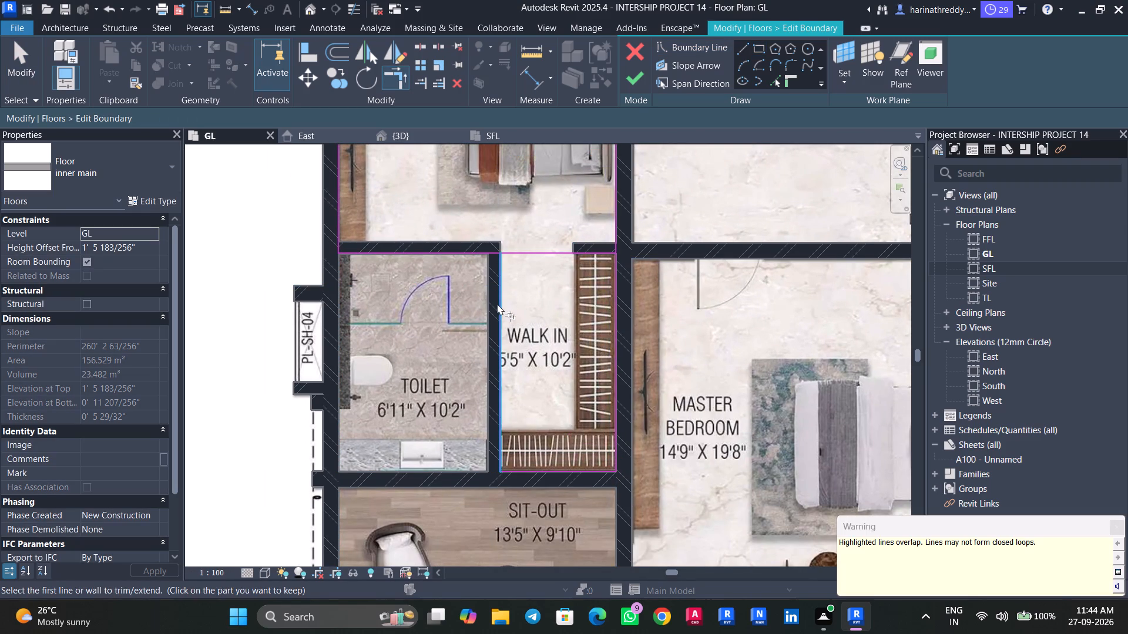
click(497, 303)
click(475, 249)
key(Escape)
key(Escape)
click(531, 252)
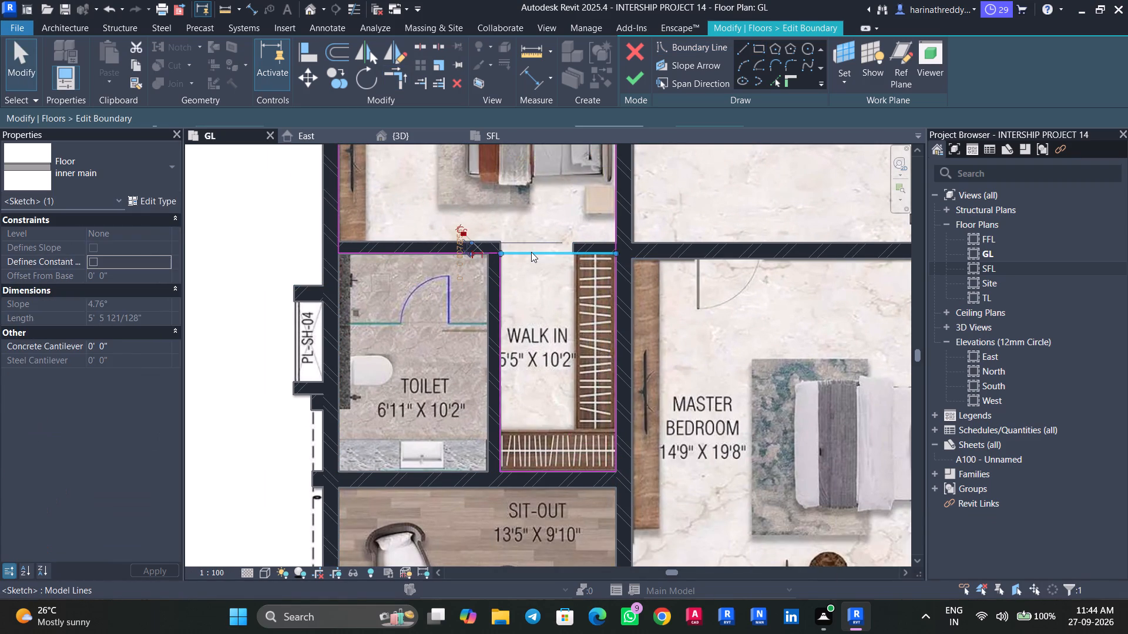
key(Delete)
Sketch a boundary line about 9" south across the east end of Bedroom-03's north wall.
scroll(553, 329, down, 3)
middle_drag(549, 327, 533, 447)
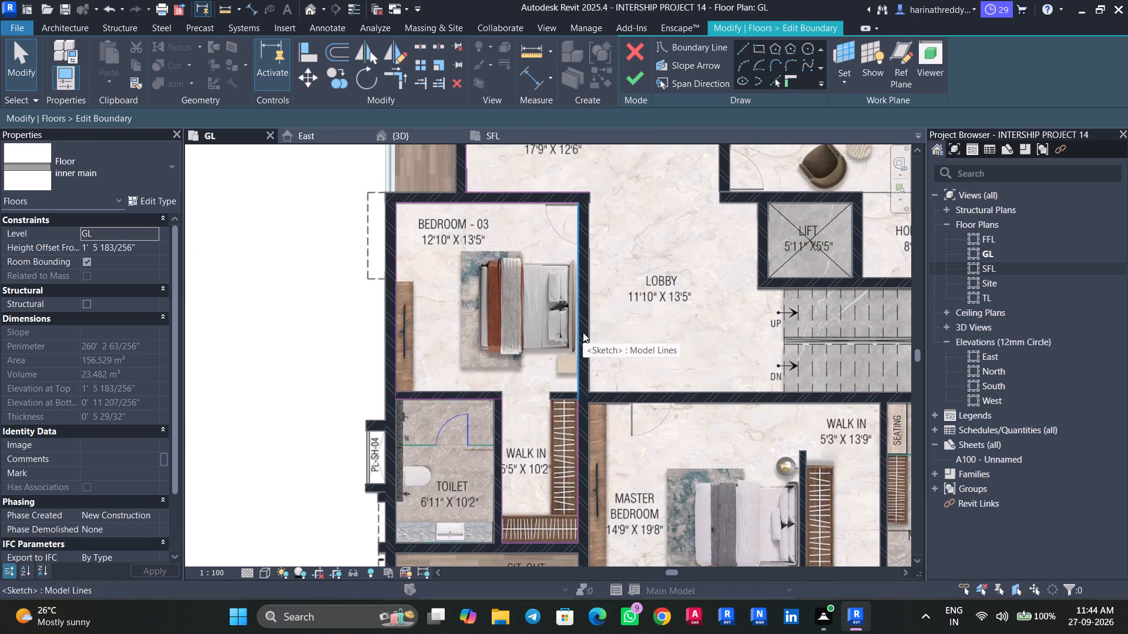
middle_drag(583, 332, 607, 427)
scroll(546, 293, up, 4)
scroll(662, 288, up, 5)
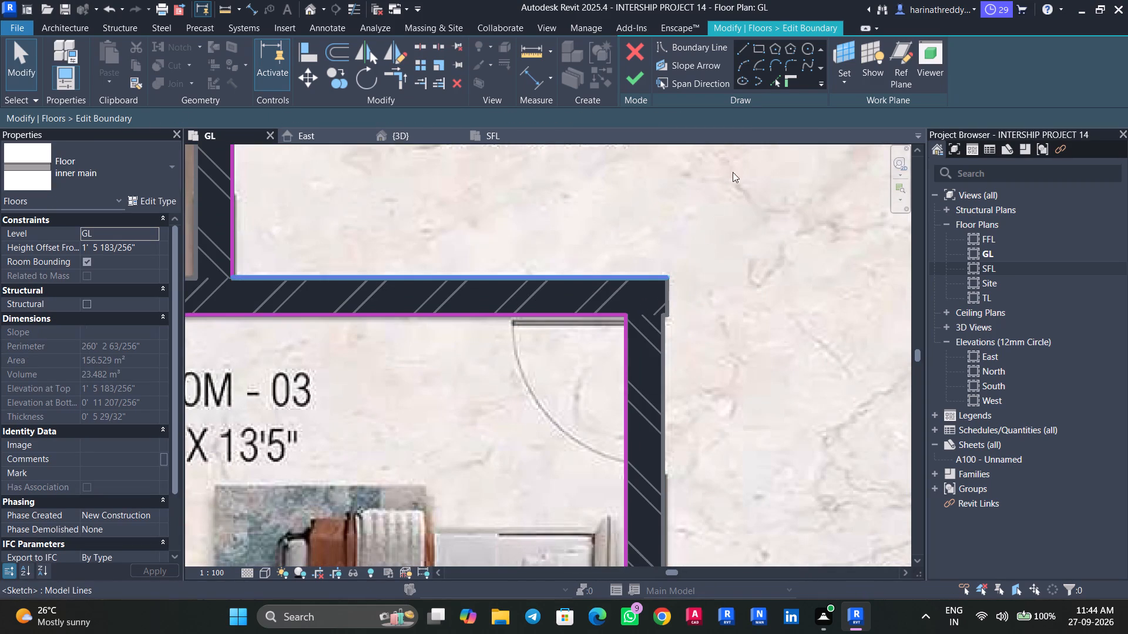
click(746, 47)
click(669, 279)
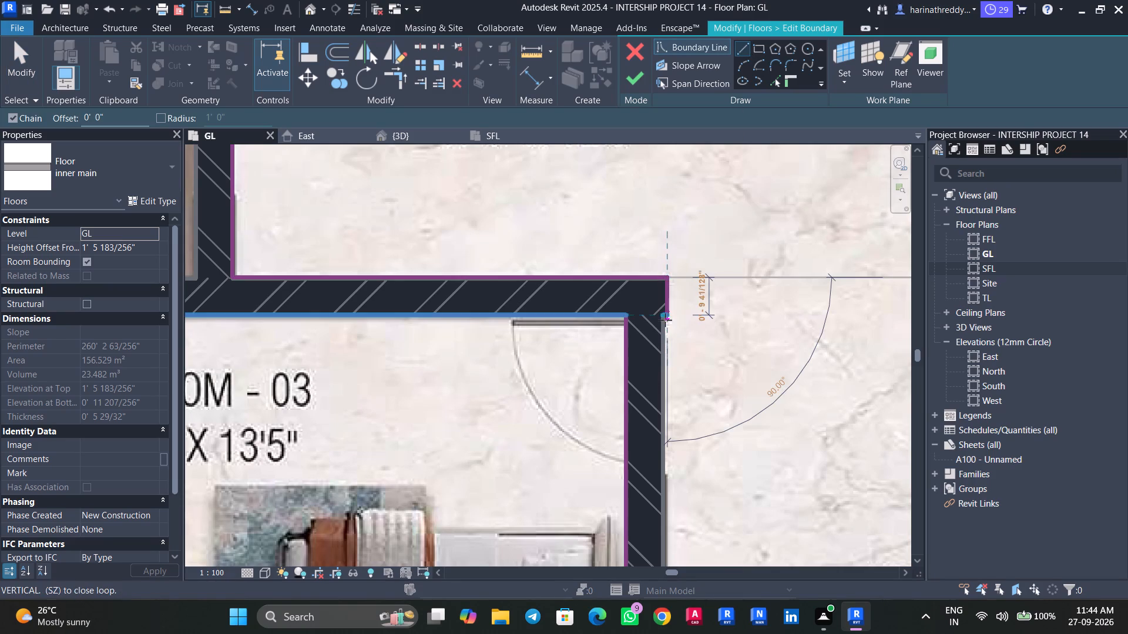
click(667, 317)
scroll(631, 317, up, 5)
key(Escape)
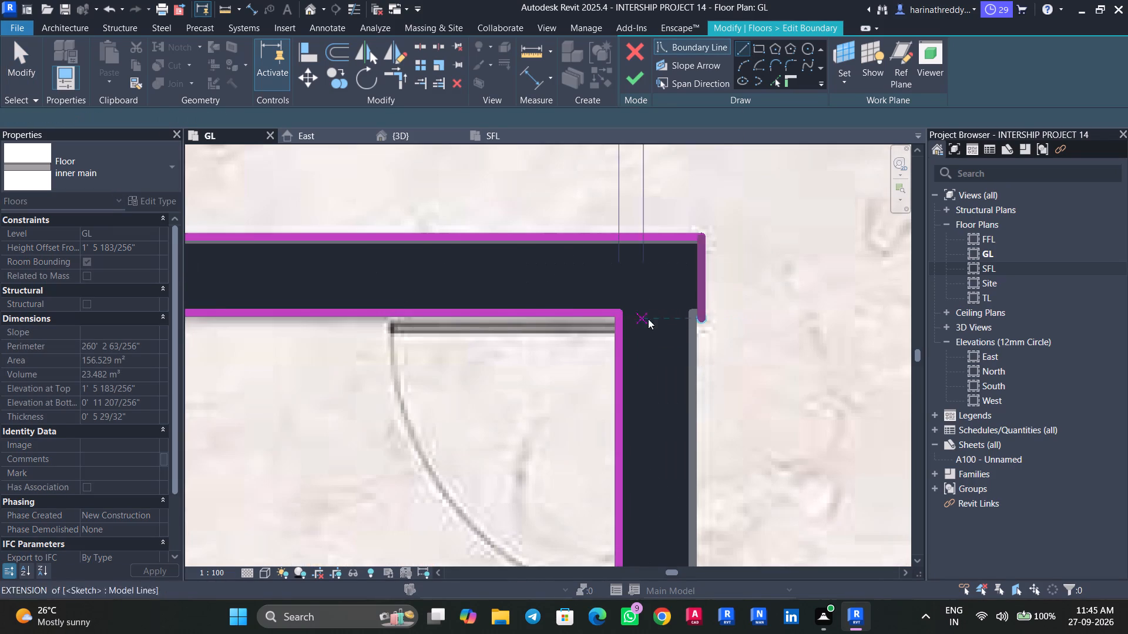
key(Escape)
Sketch a short boundary line east from Bedroom-03's northeast inner corner to the lower corner of the wall end.
click(742, 49)
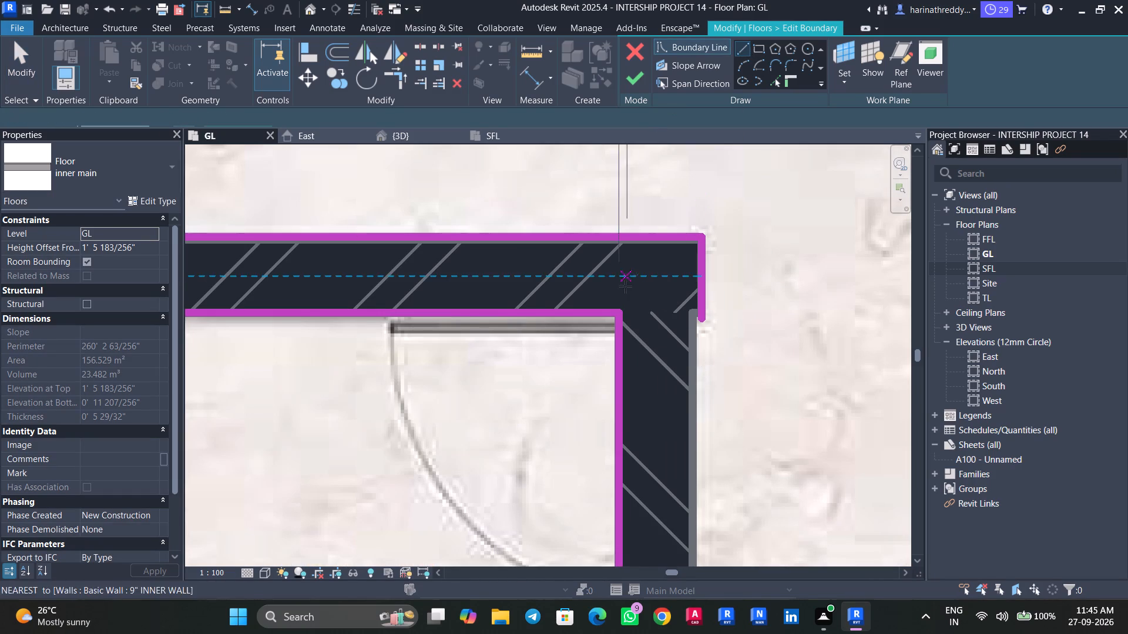
click(621, 312)
click(702, 315)
key(Escape)
key(Escape)
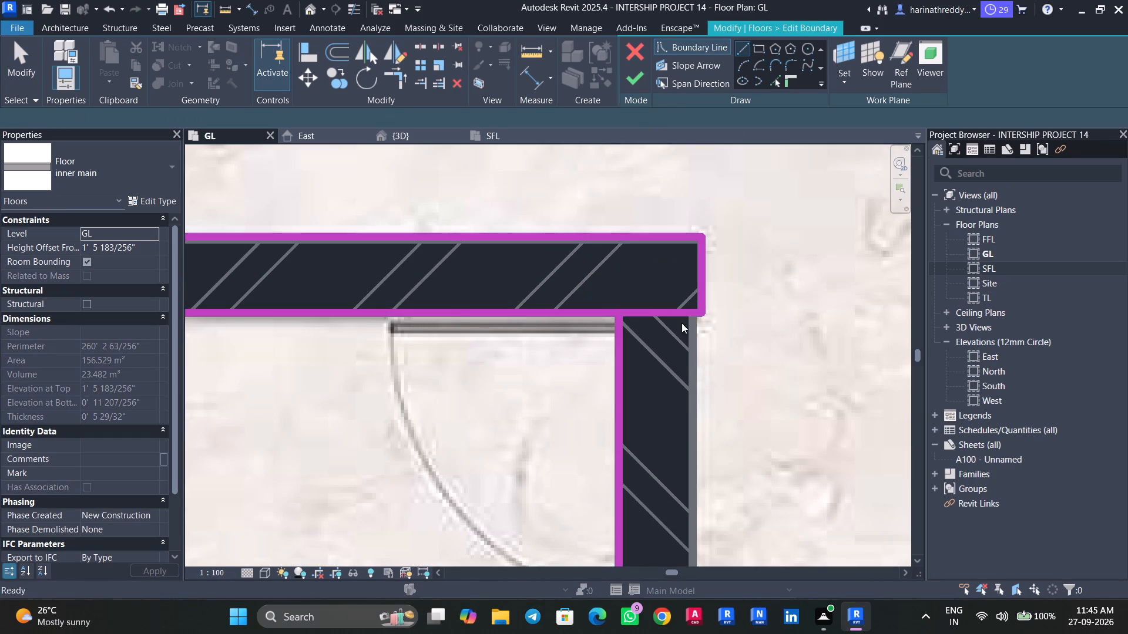
Delete the east boundary lines of Bedroom-03 and its Walk In.
click(617, 362)
scroll(617, 360, down, 14)
middle_drag(647, 412, 630, 337)
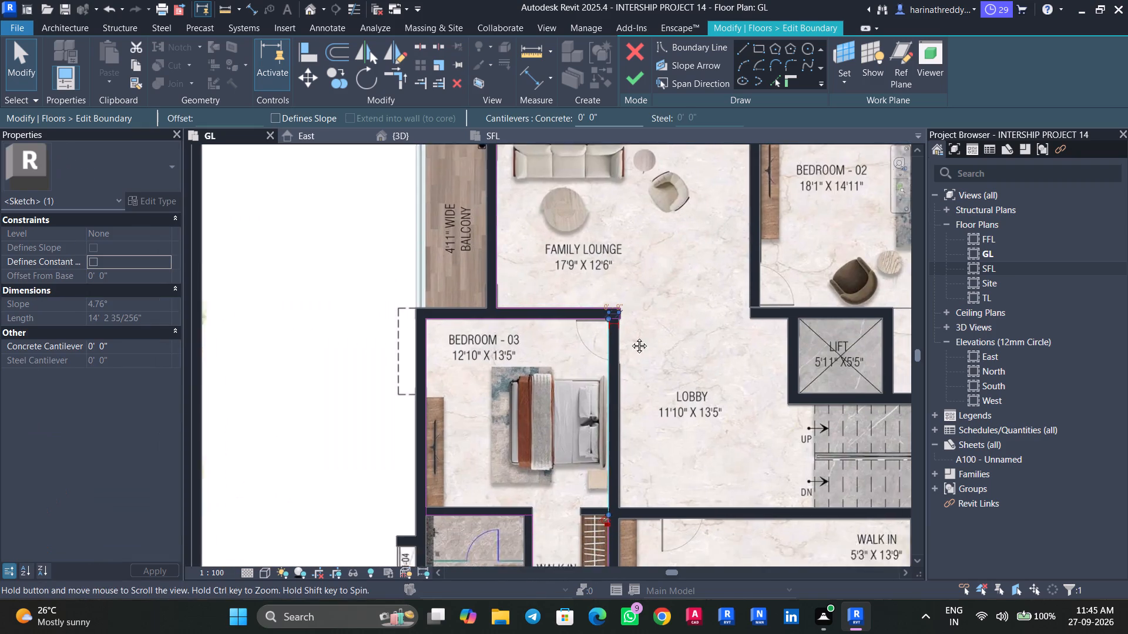
middle_drag(630, 337, 627, 321)
middle_drag(618, 385, 620, 340)
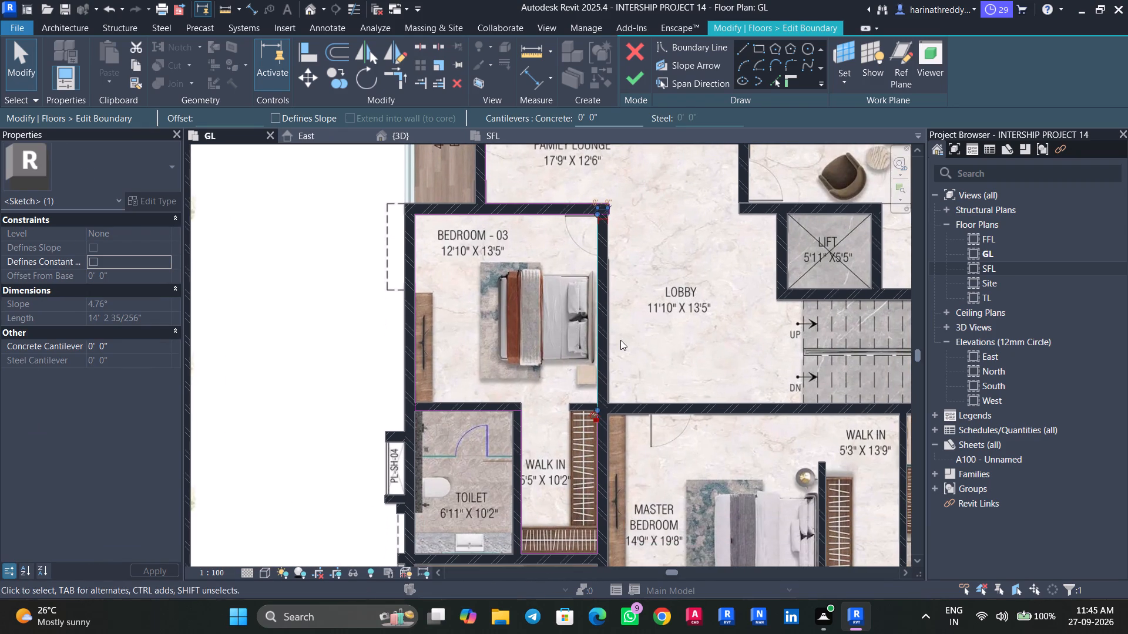
middle_drag(620, 340, 619, 291)
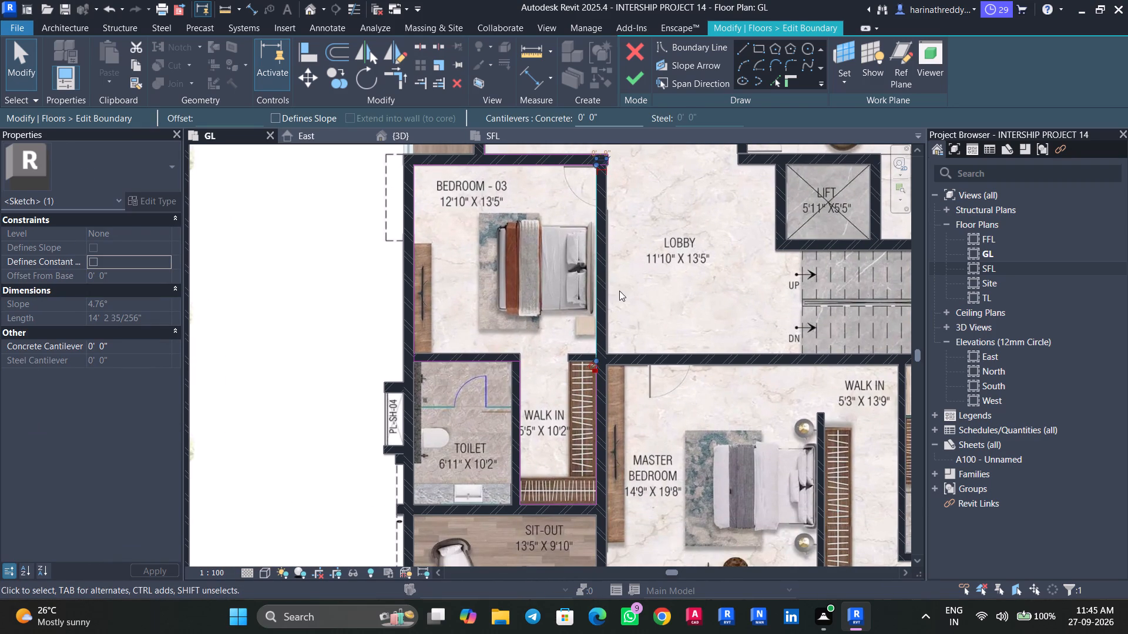
key(Delete)
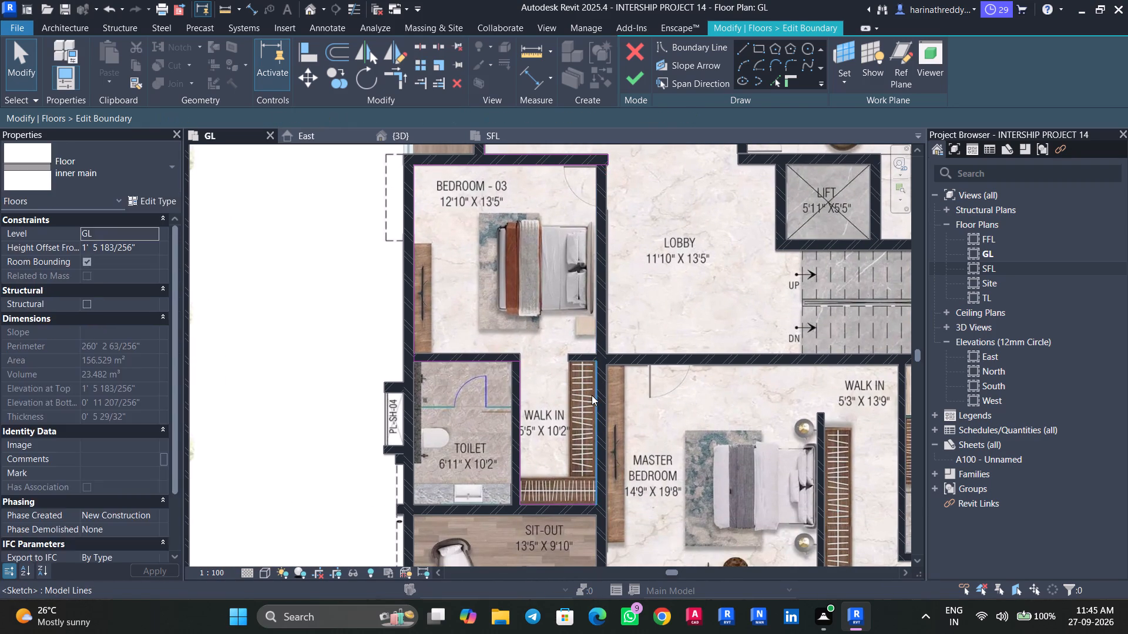
click(592, 395)
key(Delete)
Sketch the boundary from the Walk In's southeast corner about 10' 1" south along the Sit-Out's east wall to its corner.
click(741, 45)
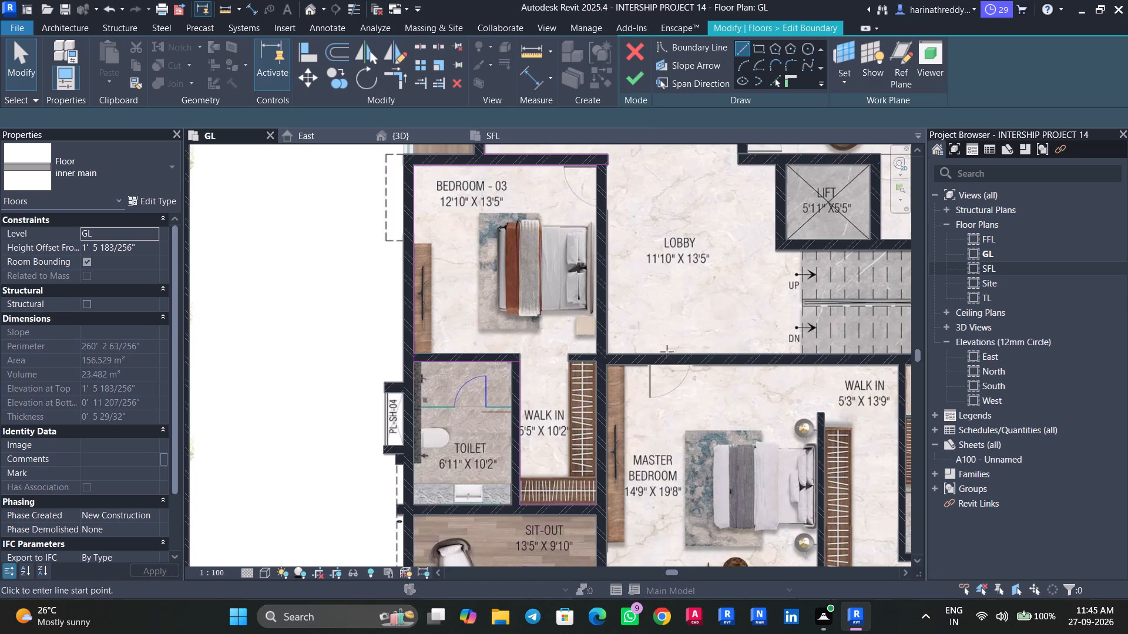
middle_drag(615, 462, 607, 297)
scroll(584, 338, up, 9)
click(593, 338)
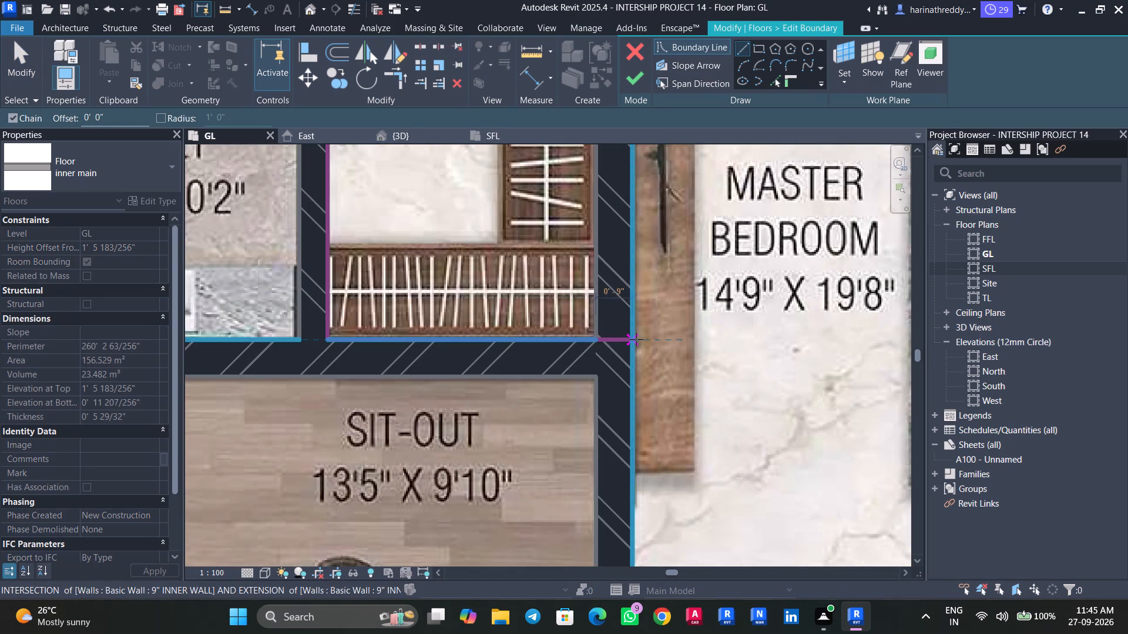
middle_drag(597, 399, 579, 251)
middle_drag(580, 389, 576, 163)
scroll(576, 163, up, 1)
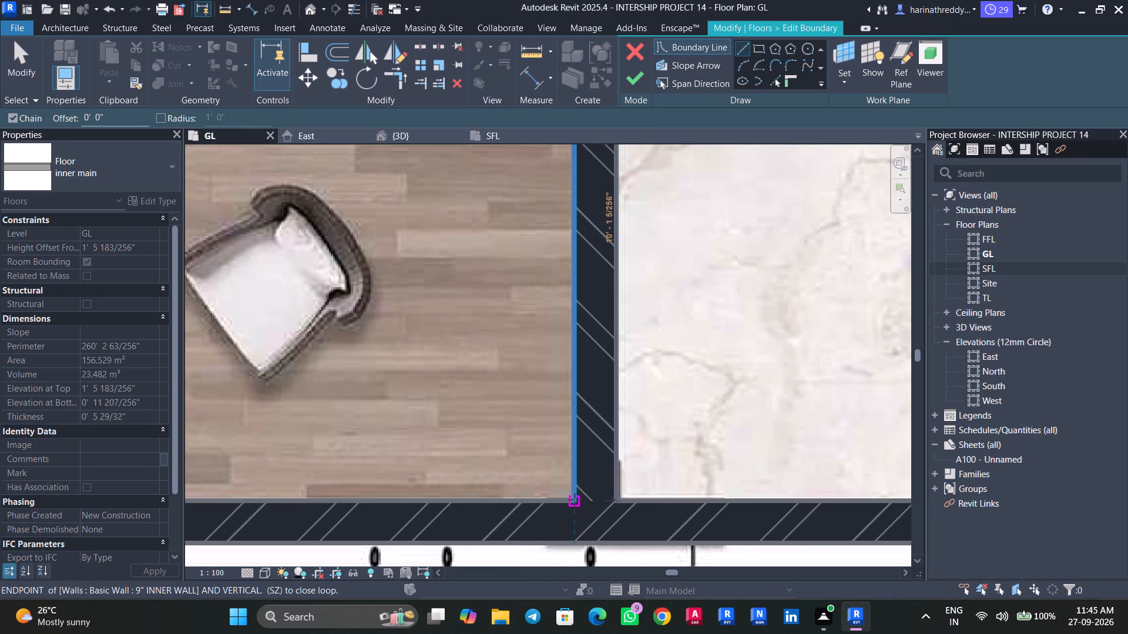
click(575, 500)
Continue the boundary east along the Master Bedroom's south wall to the southeast corner of the 12'10" x 5'11" Walk In.
middle_drag(667, 498, 560, 474)
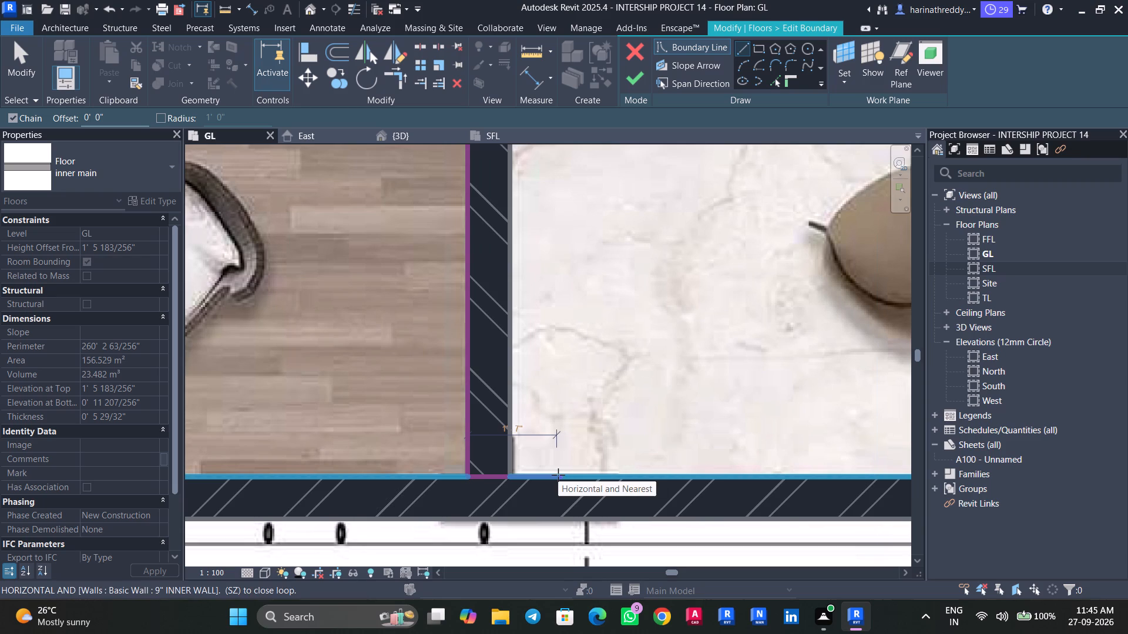
middle_drag(752, 468, 430, 469)
middle_drag(652, 465, 417, 466)
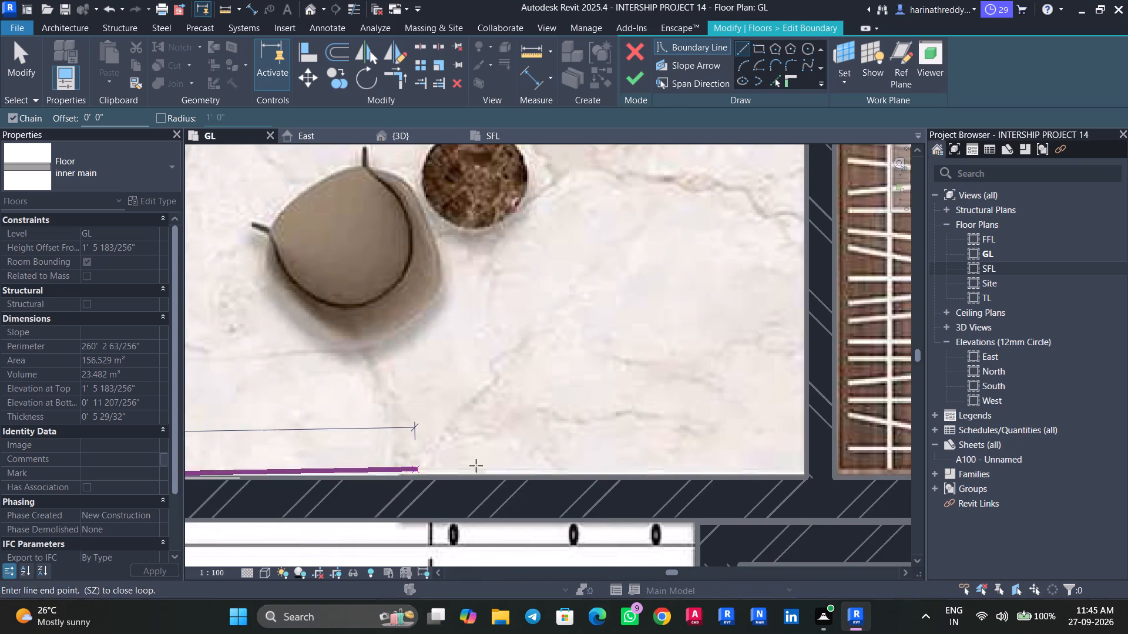
middle_drag(691, 478, 441, 487)
scroll(442, 490, down, 8)
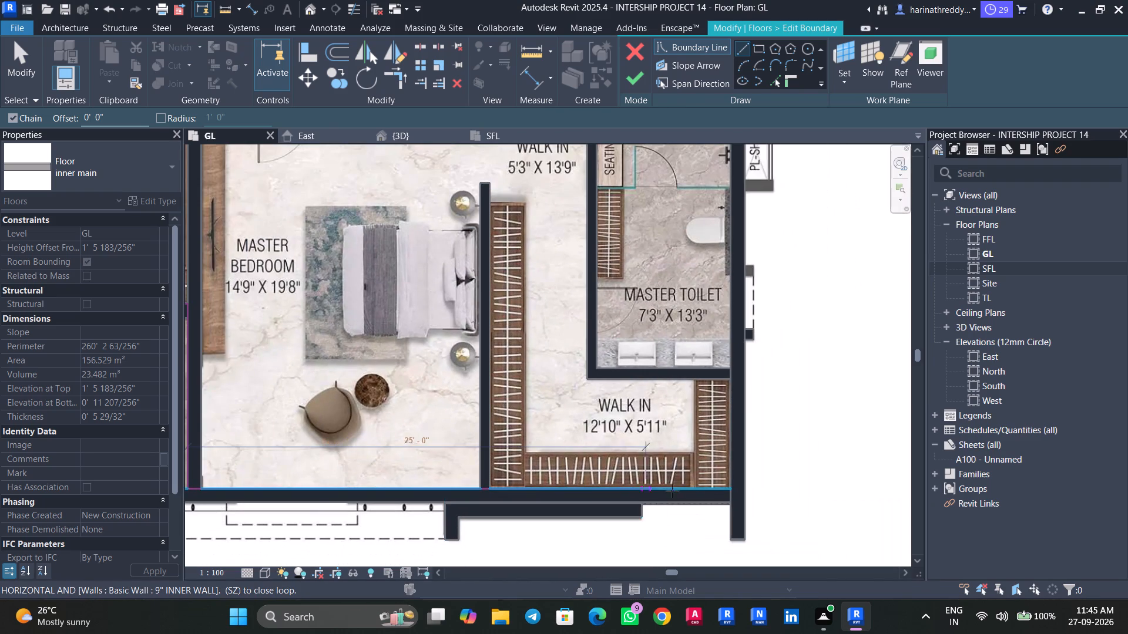
click(727, 488)
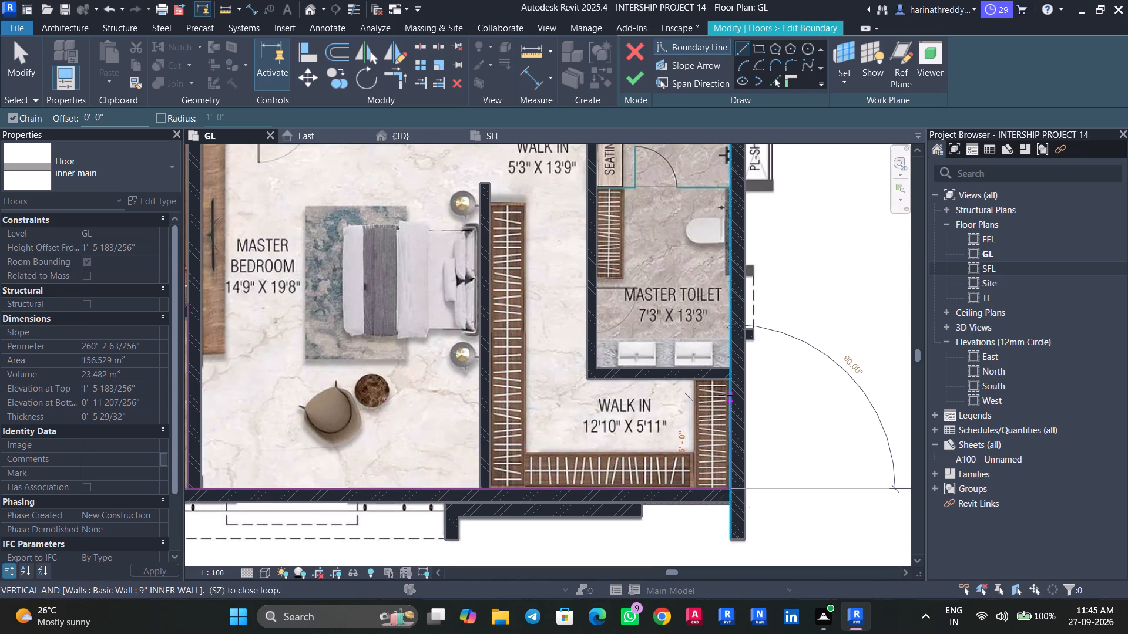
Continue the boundary north to the Master Toilet, west along its south wall, and about 14' 2 1/2" north along its west wall.
click(728, 384)
click(590, 382)
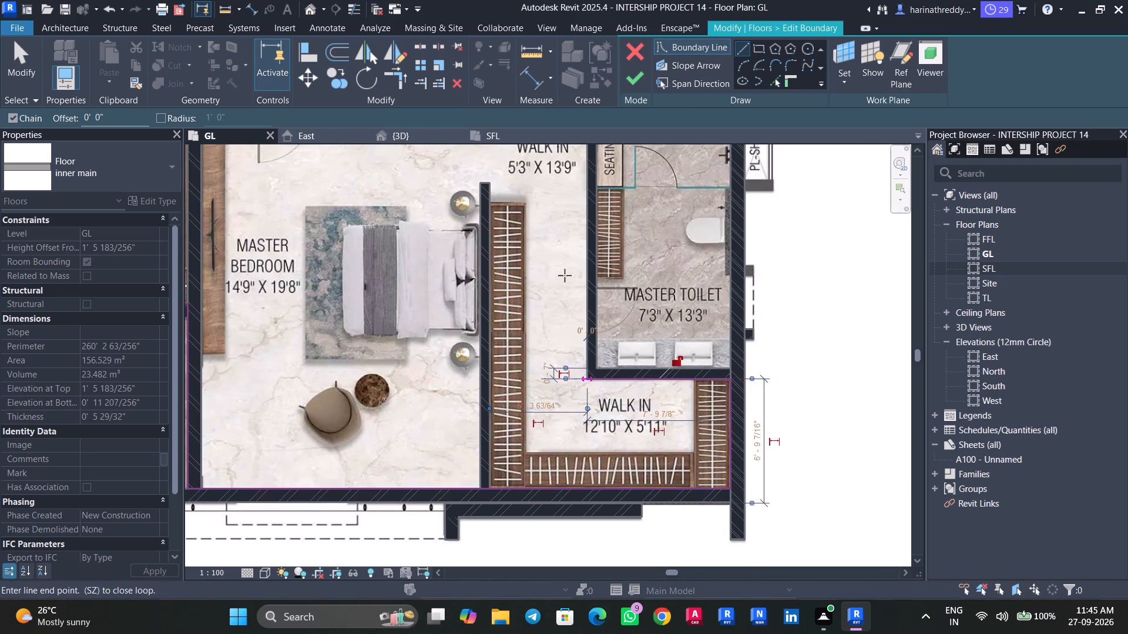
middle_drag(582, 235, 587, 435)
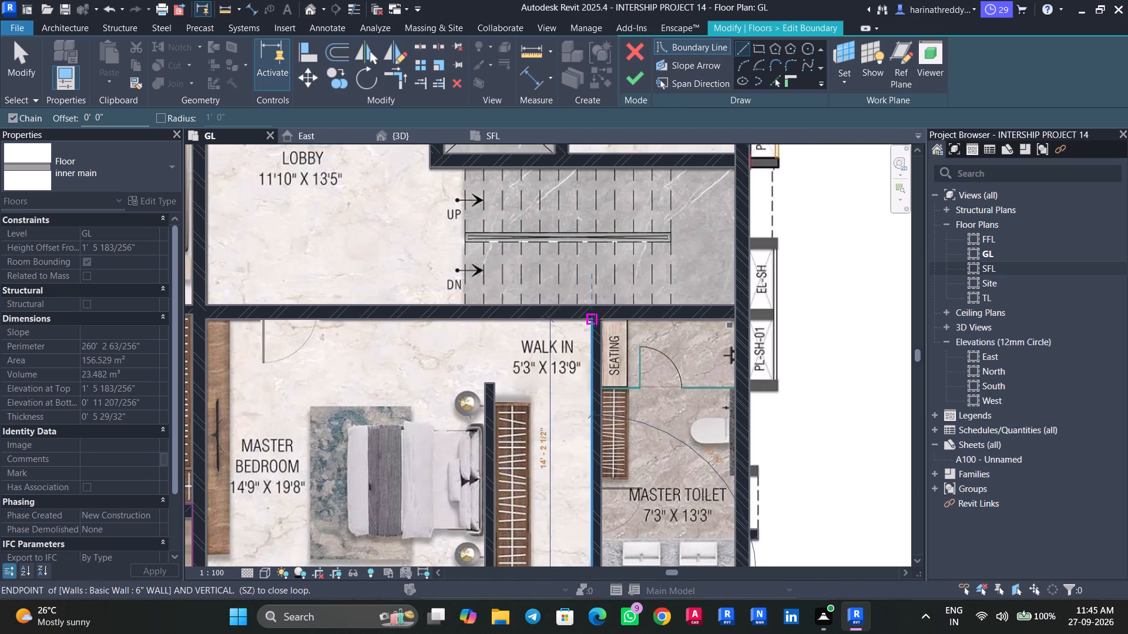
scroll(594, 318, up, 3)
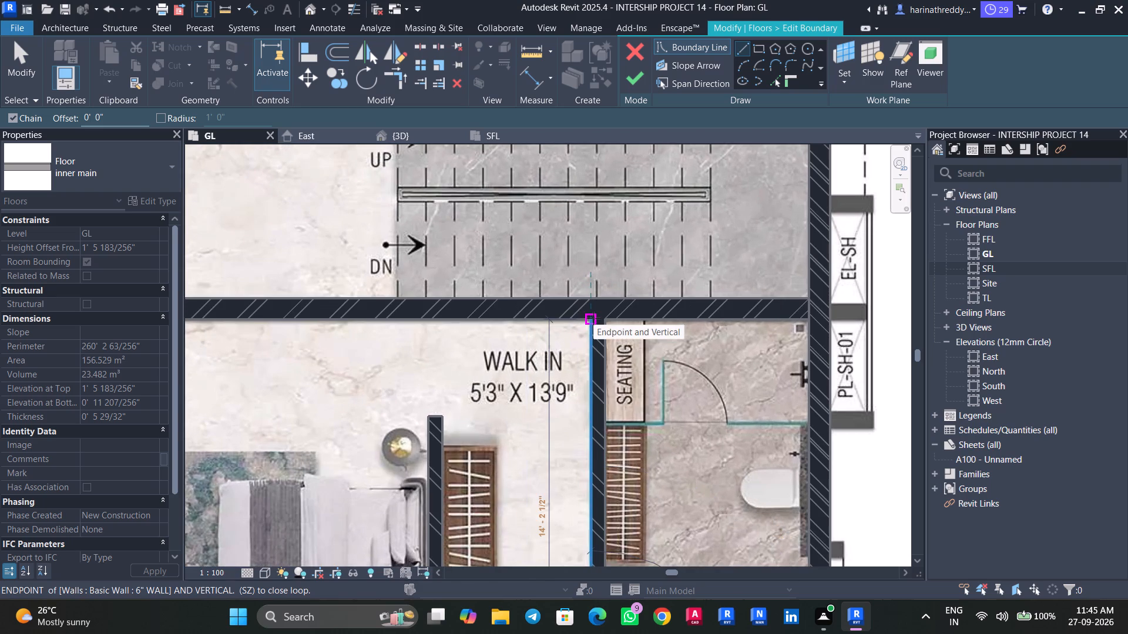
scroll(593, 318, down, 6)
middle_drag(593, 319, 600, 404)
scroll(600, 404, down, 3)
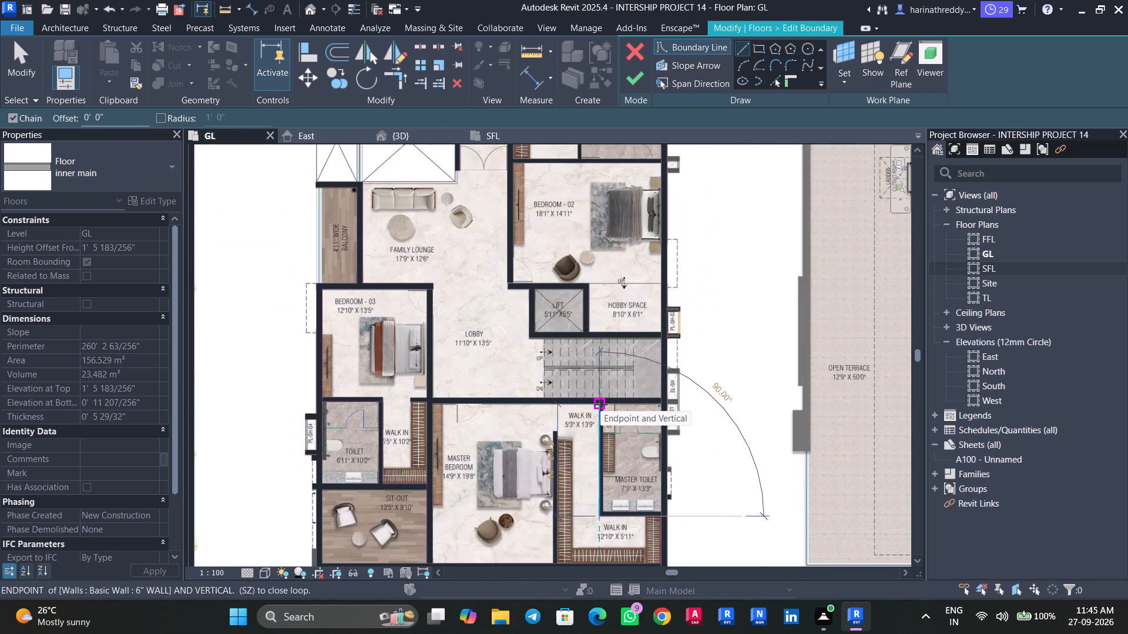
click(600, 404)
Sketch the boundary east along the Master Toilet's north wall, then north along the east wall to Bedroom-02's northeast corner.
scroll(653, 407, up, 5)
scroll(656, 407, down, 1)
scroll(656, 407, up, 1)
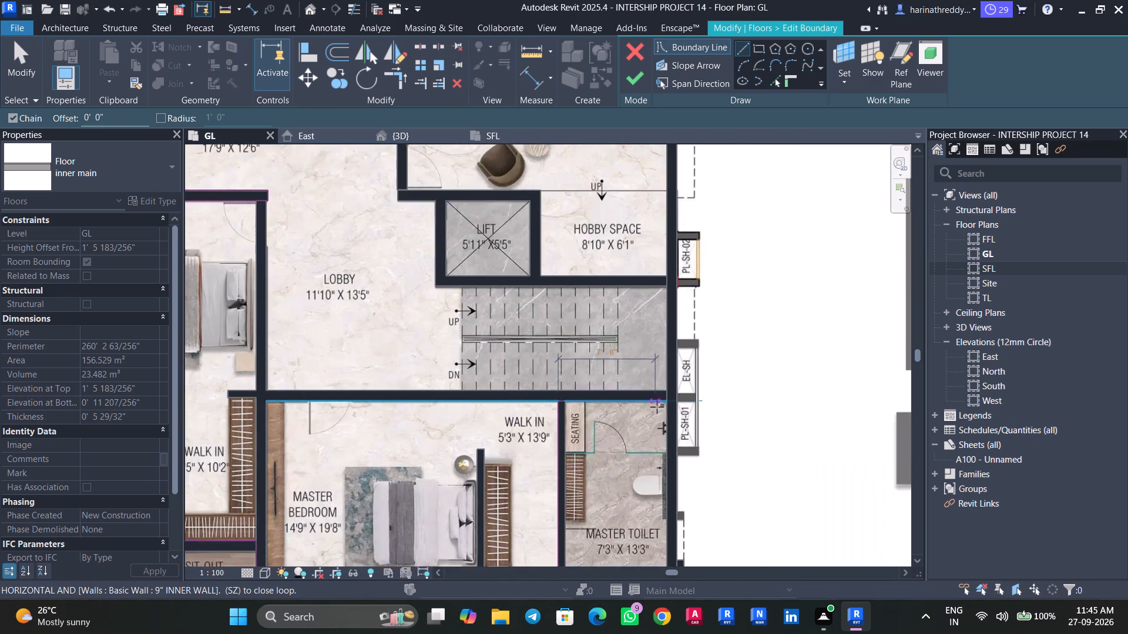
scroll(657, 407, up, 1)
key(Escape)
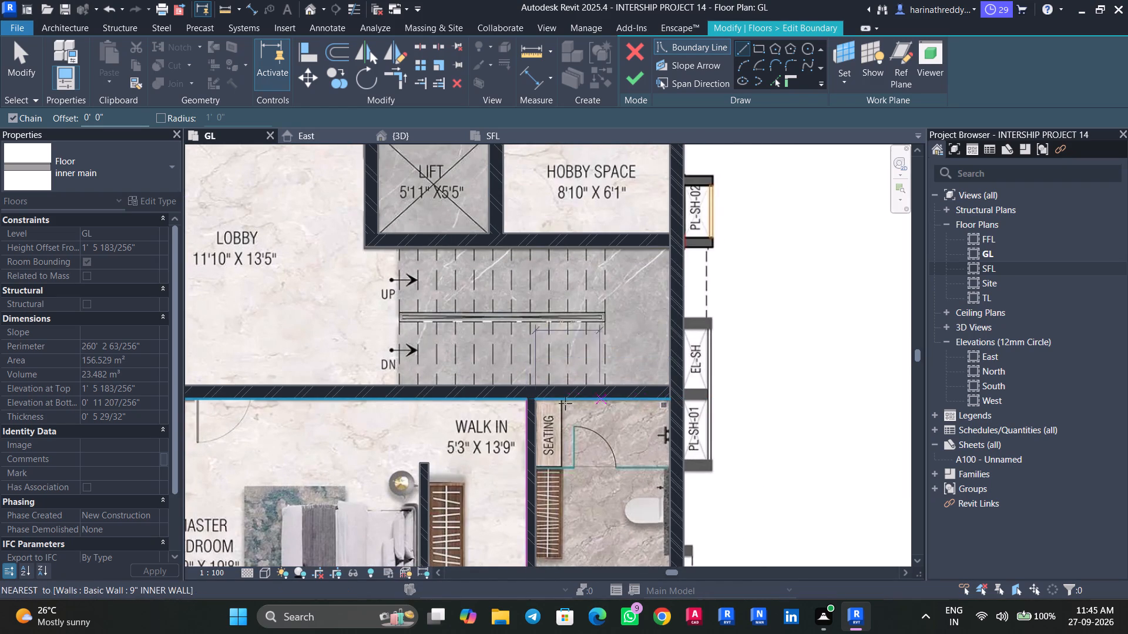
middle_drag(438, 417, 506, 437)
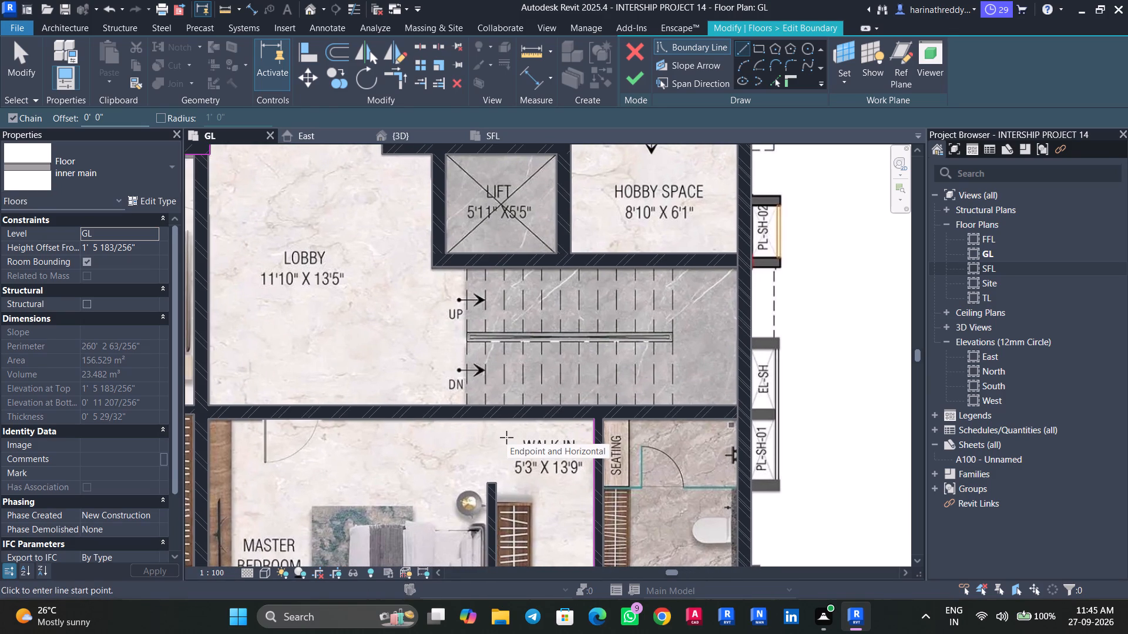
click(596, 421)
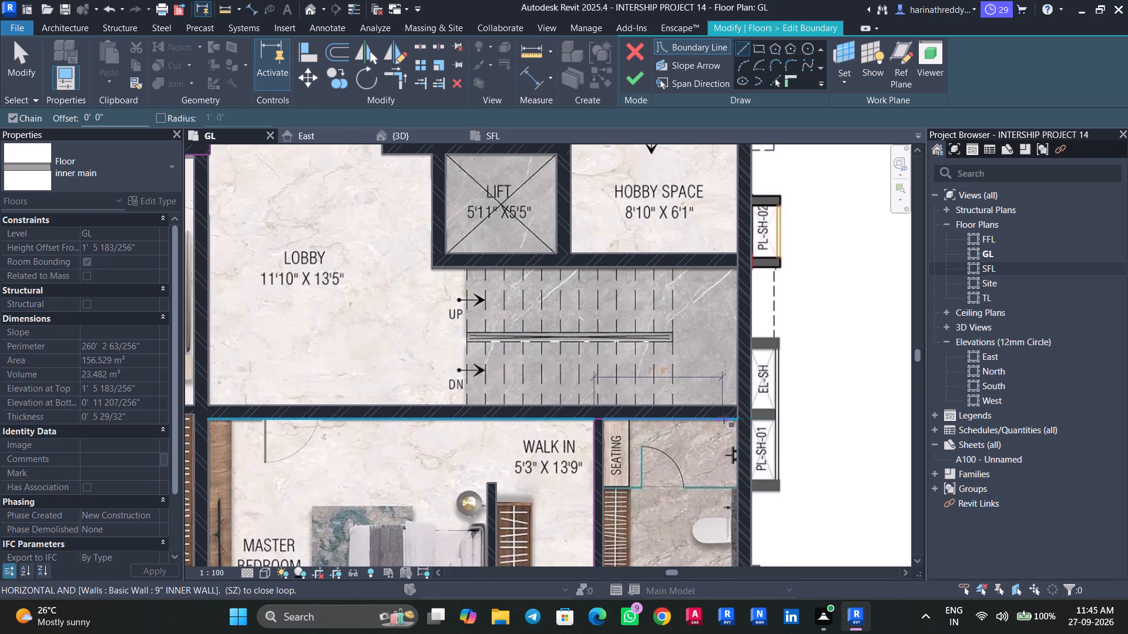
click(738, 417)
middle_drag(743, 221, 745, 302)
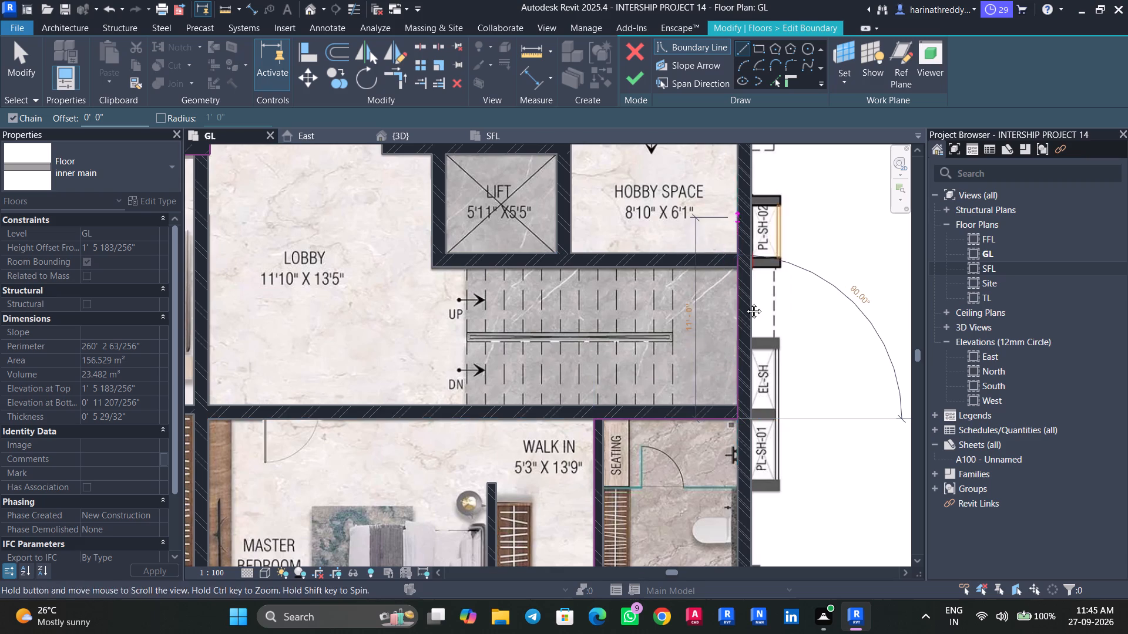
middle_drag(745, 302, 746, 398)
middle_drag(733, 275, 753, 443)
middle_drag(750, 297, 764, 461)
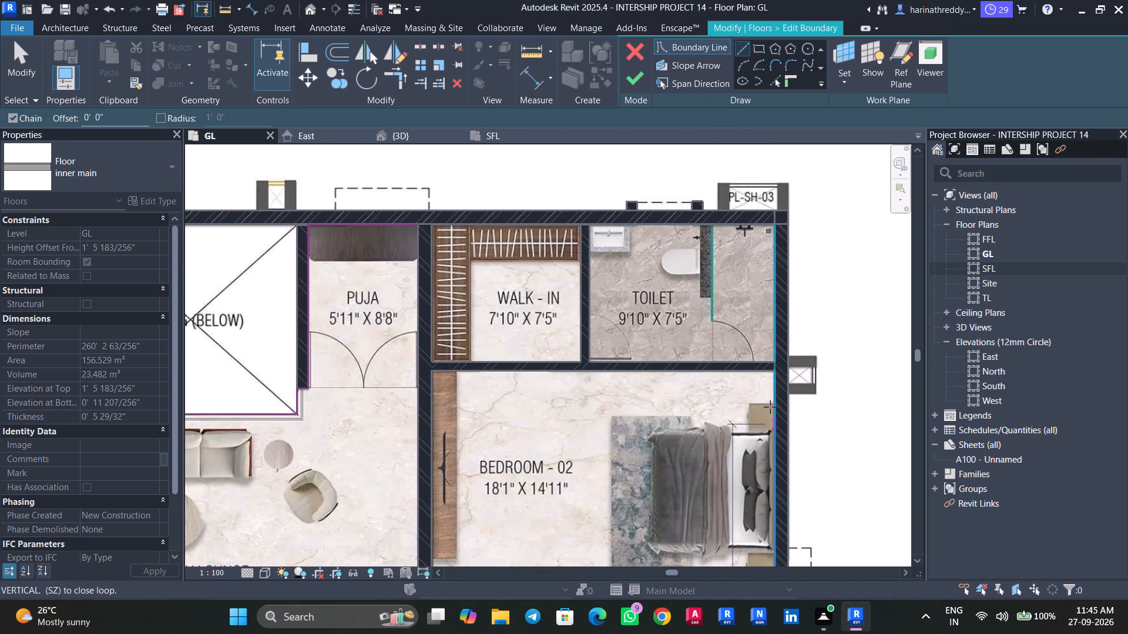
click(774, 369)
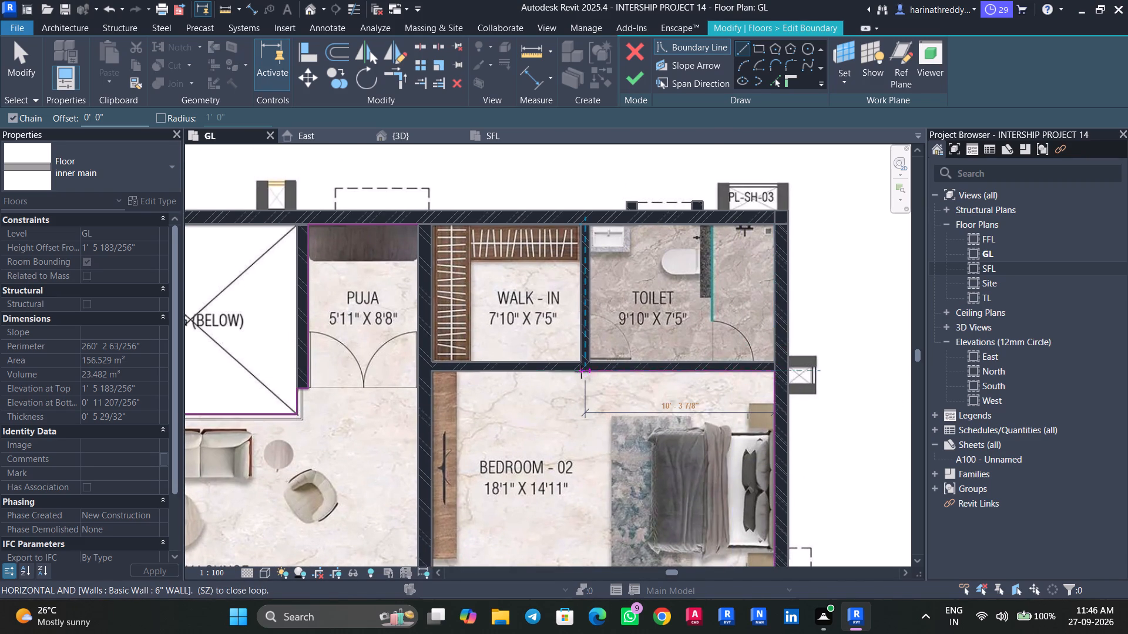
Continue the boundary west along Bedroom-02's north wall, north along the Toilet's west wall, and west to the Puja's northeast corner.
scroll(580, 372, up, 5)
click(599, 370)
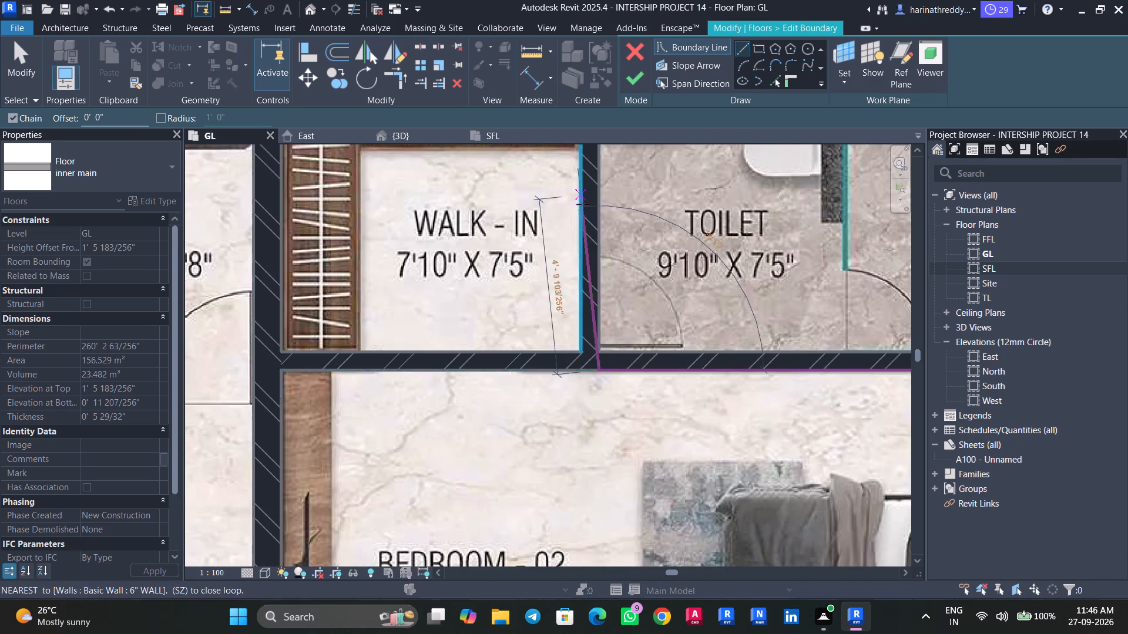
middle_drag(582, 215, 575, 431)
click(595, 294)
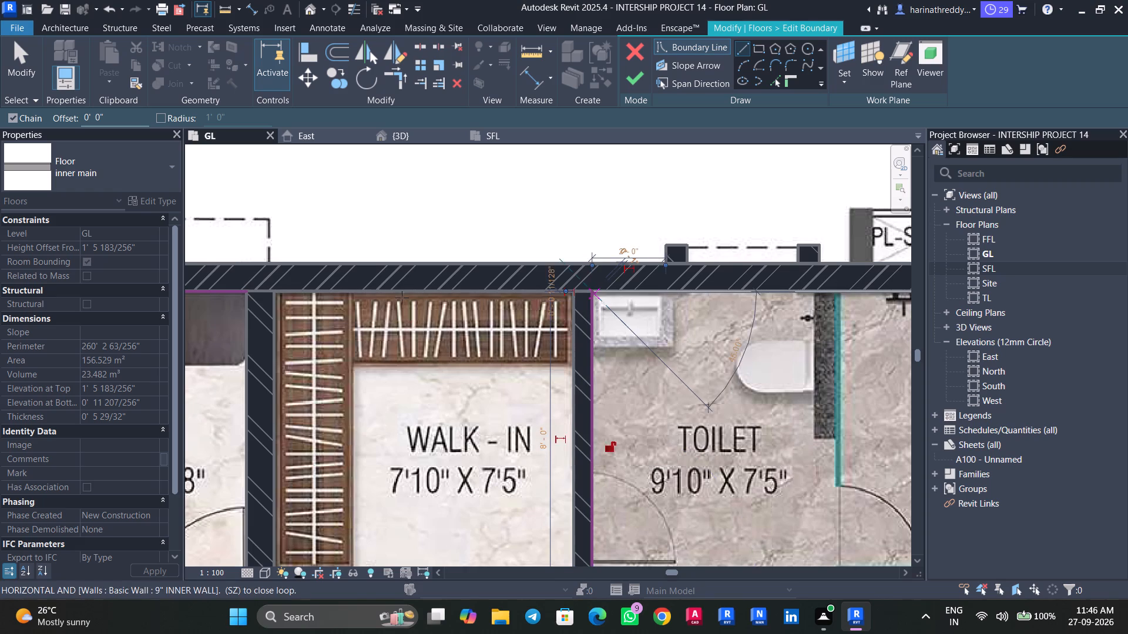
middle_drag(312, 301, 477, 321)
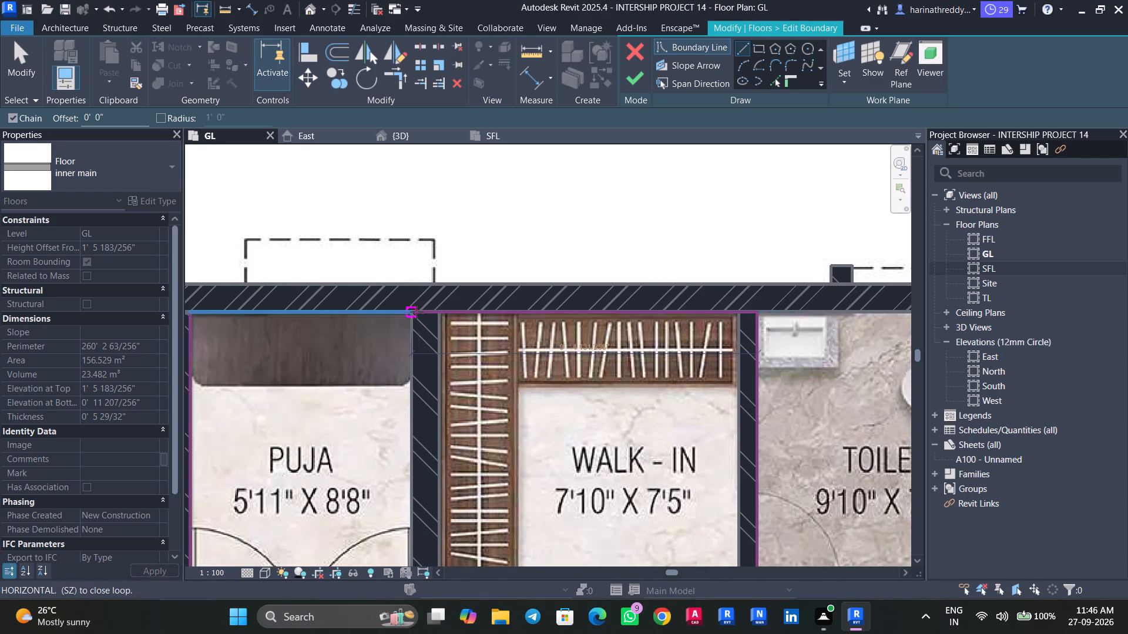
click(413, 311)
key(Escape)
key(Escape)
Sketch a rectangular boundary loop along the inner wall faces of the 5'11" x 5'5" lift shaft.
scroll(485, 382, down, 7)
middle_drag(517, 426, 528, 338)
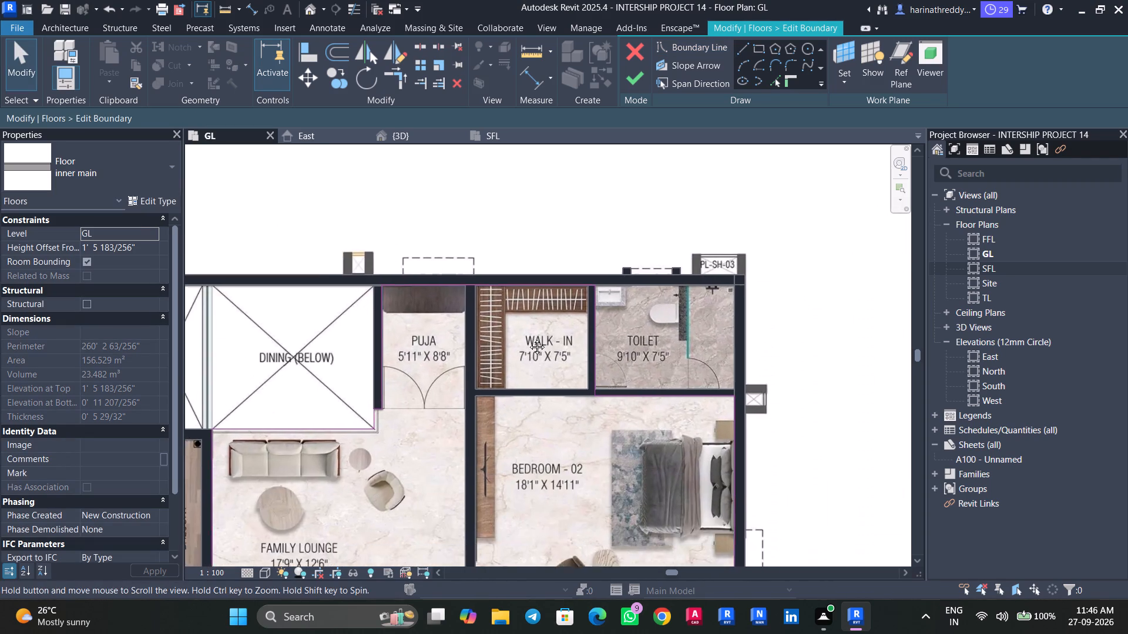
middle_drag(528, 338, 535, 316)
middle_drag(550, 395, 548, 296)
middle_drag(570, 413, 565, 298)
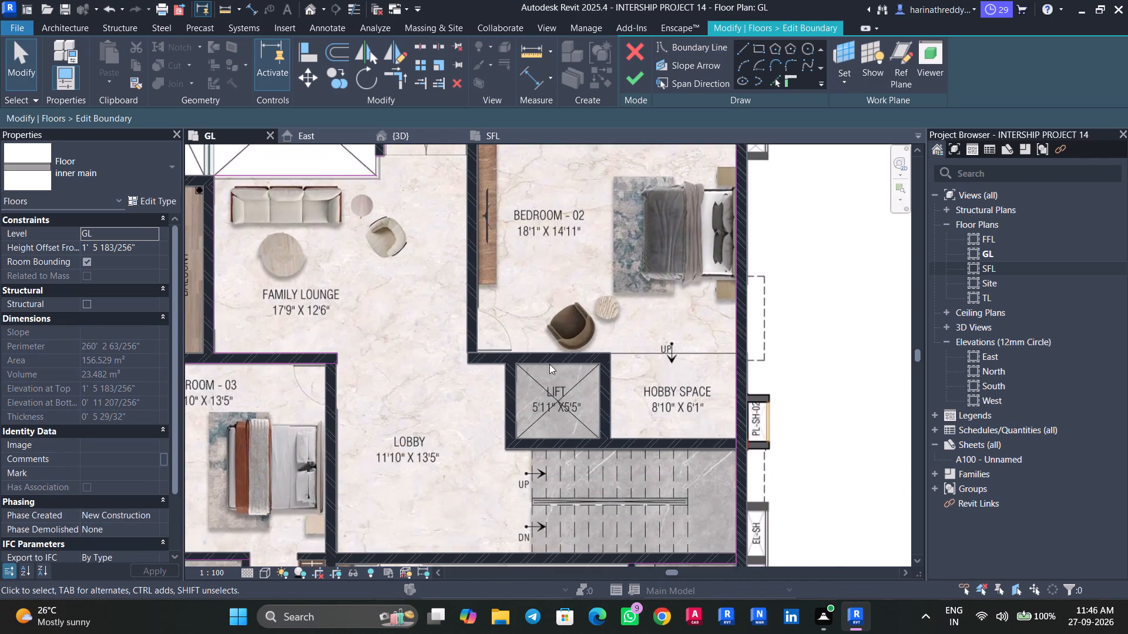
scroll(546, 373, up, 3)
scroll(546, 375, down, 1)
scroll(546, 375, up, 2)
scroll(573, 412, down, 4)
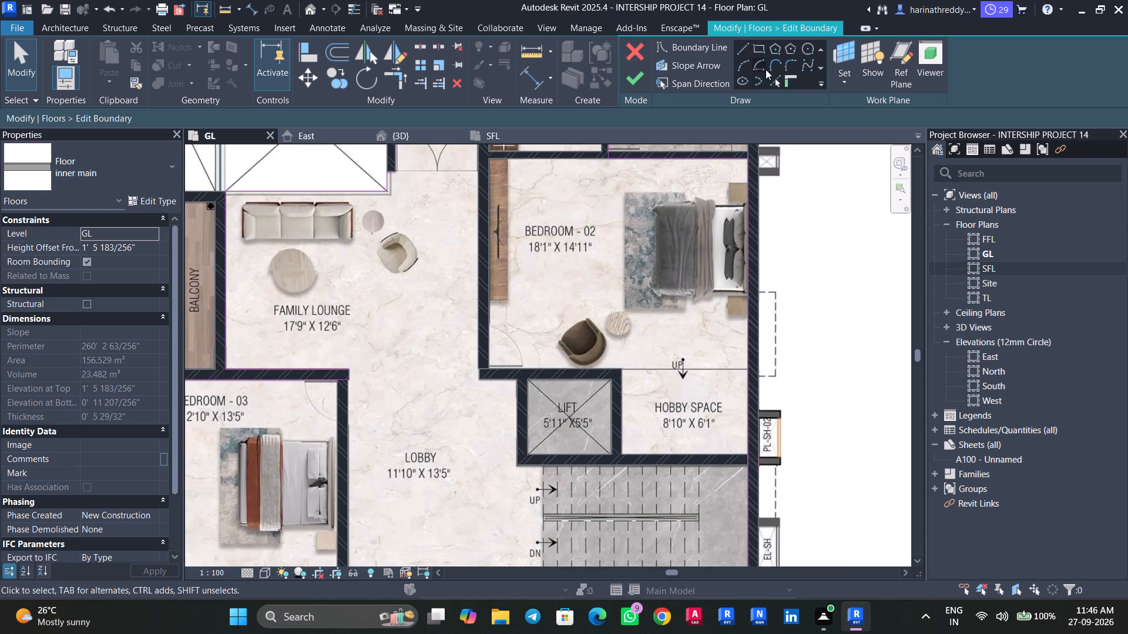
click(758, 46)
scroll(523, 384, up, 3)
click(528, 380)
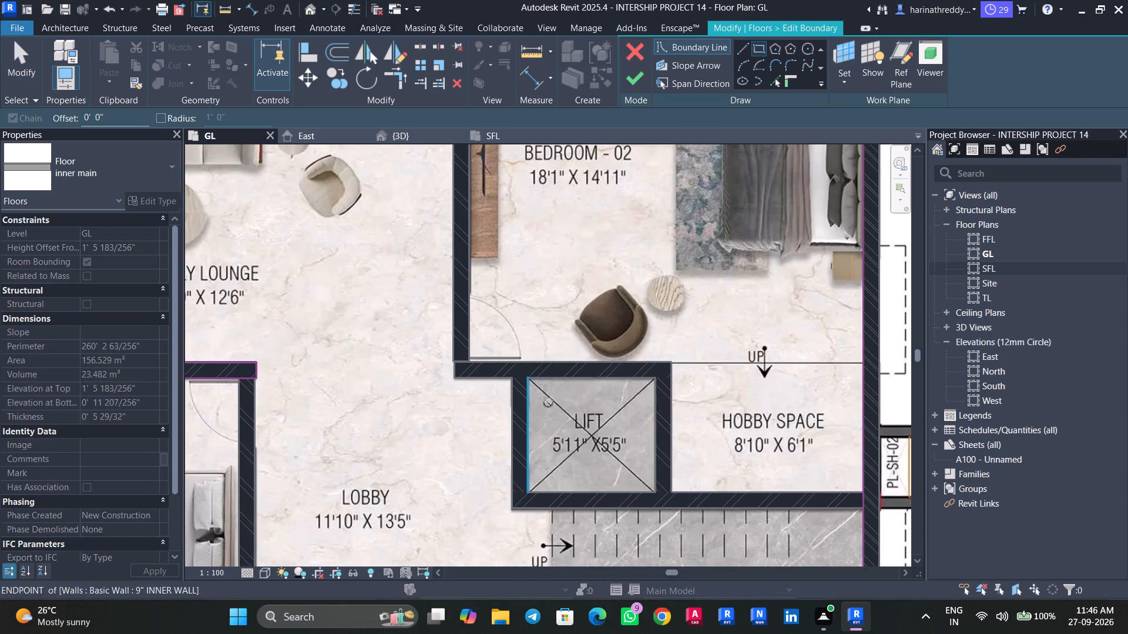
click(658, 491)
key(Escape)
Check the sketch around Bedroom-03 and the Master Bedroom, and finish the inner main floor's boundary edit.
scroll(461, 438, down, 5)
middle_drag(439, 456, 511, 371)
scroll(389, 328, up, 10)
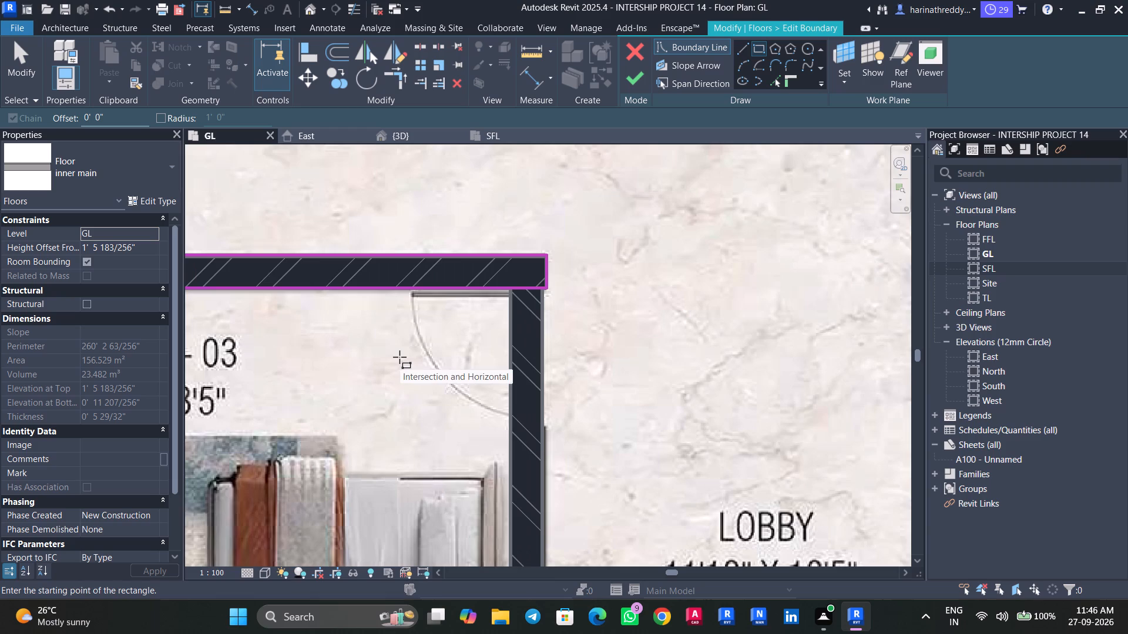
scroll(399, 357, down, 4)
scroll(399, 357, up, 1)
scroll(399, 357, down, 3)
middle_drag(399, 357, 546, 308)
scroll(546, 311, down, 3)
middle_drag(556, 345, 552, 338)
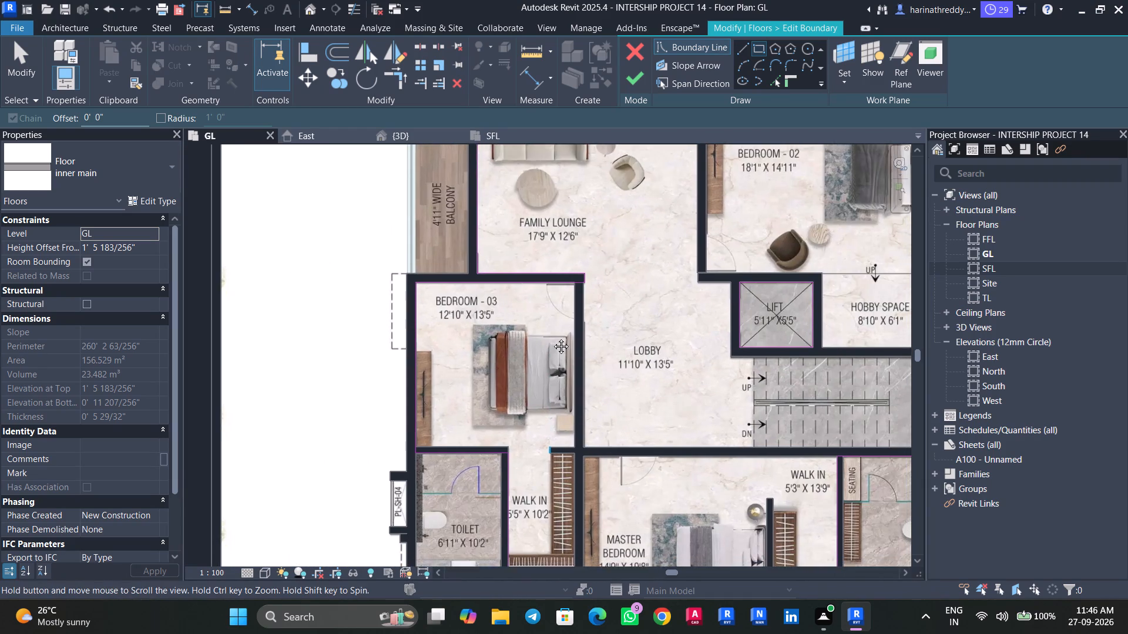
middle_drag(552, 338, 528, 195)
middle_drag(600, 385, 555, 311)
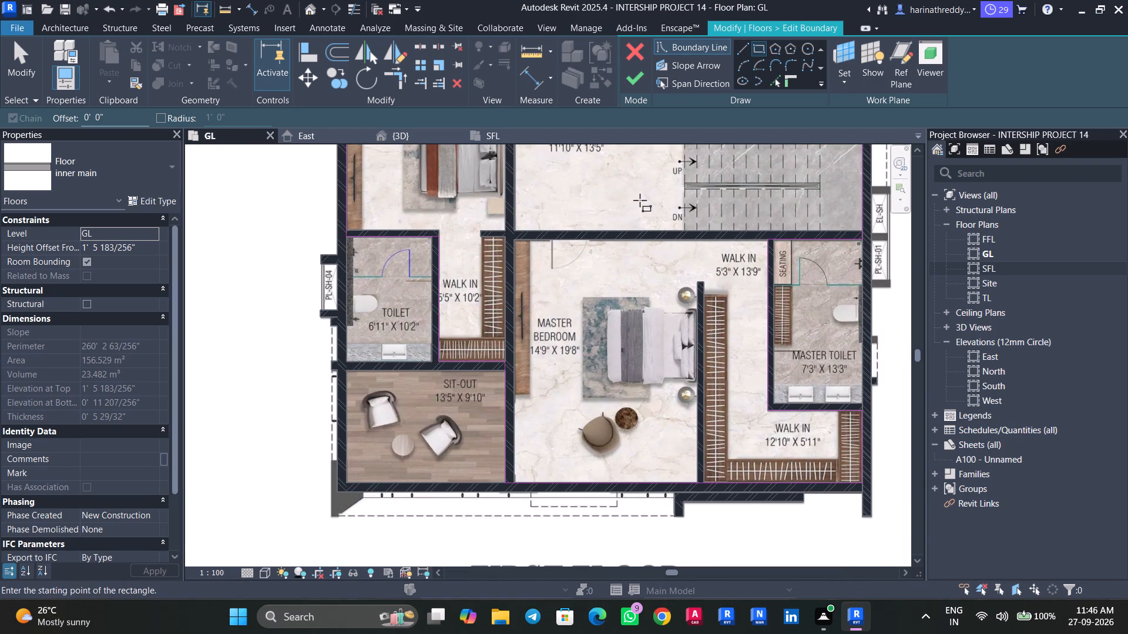
click(629, 86)
Examine the inner main slab's coverage across the first-floor rooms, and deselect it.
scroll(680, 279, down, 3)
middle_drag(673, 300, 633, 429)
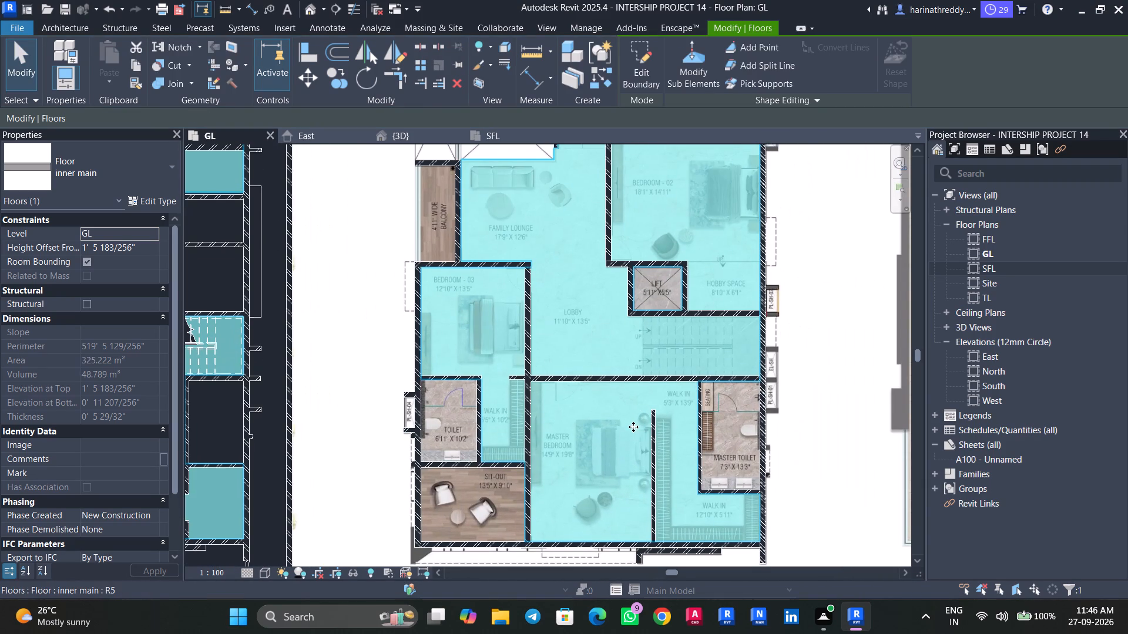
scroll(603, 430, up, 3)
scroll(603, 430, down, 1)
scroll(603, 430, up, 1)
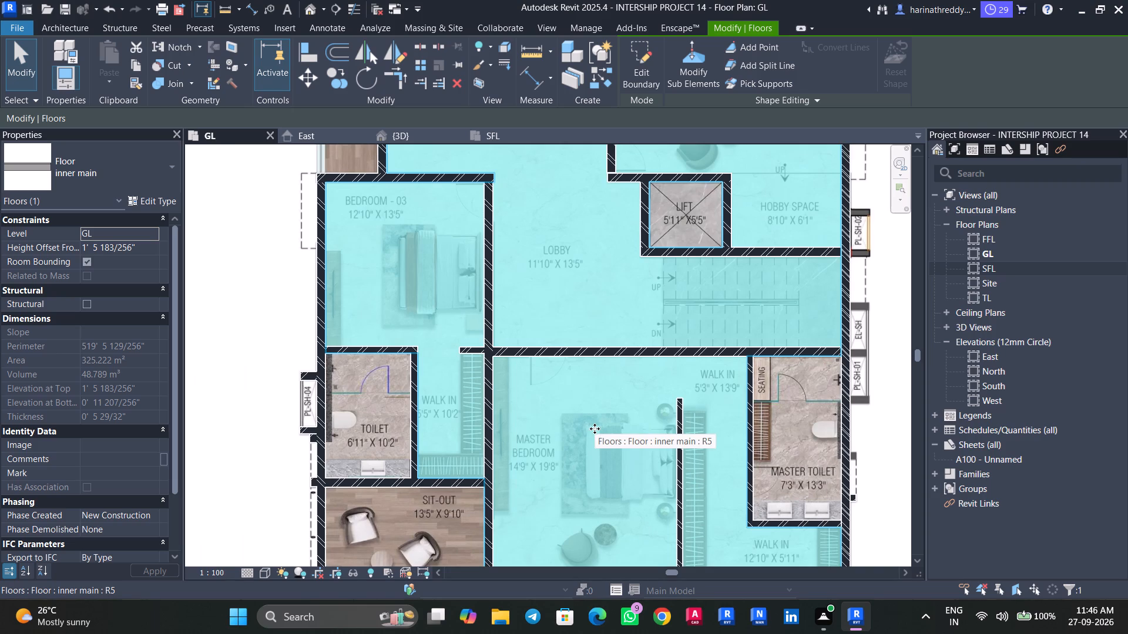
middle_drag(595, 429, 558, 566)
scroll(558, 568, up, 1)
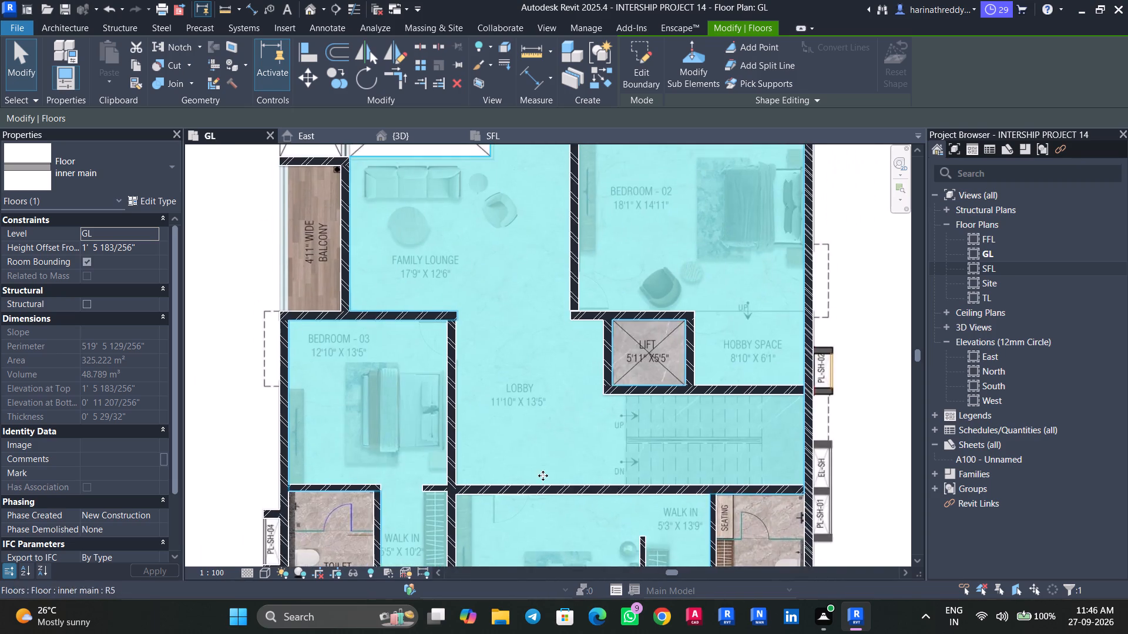
middle_drag(506, 336, 532, 513)
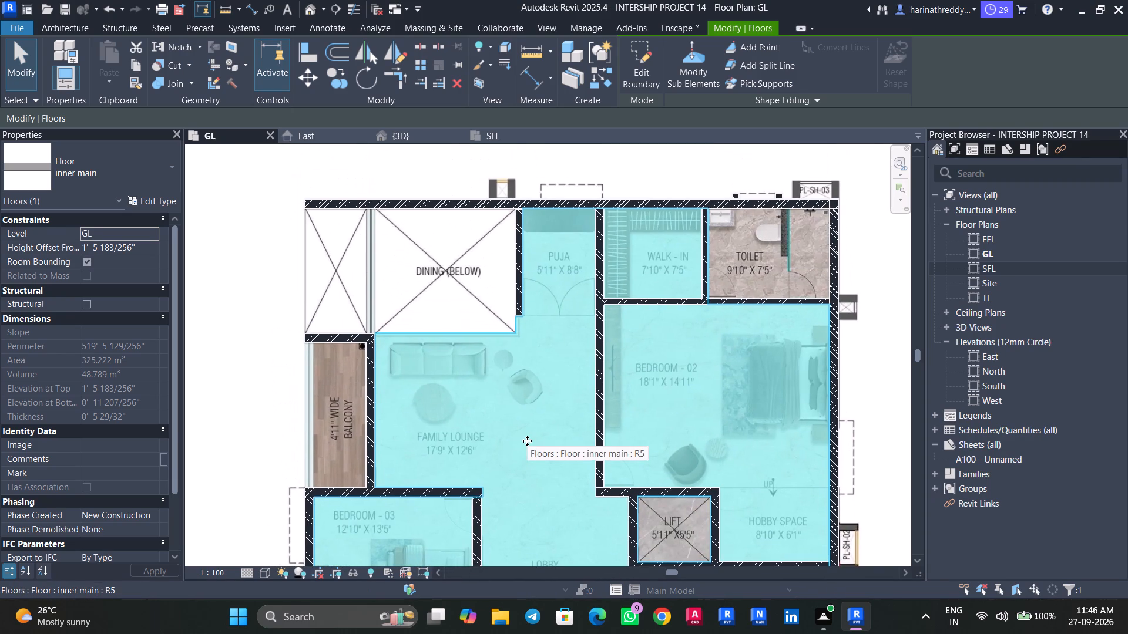
key(Escape)
Edit the ground-floor lift's LIFT FLOOR slab, adding a rectangle over the first-floor 5'11" x 5'5" lift, and finish the sketch.
scroll(522, 433, down, 6)
scroll(522, 433, up, 2)
middle_drag(522, 433, 691, 331)
click(341, 379)
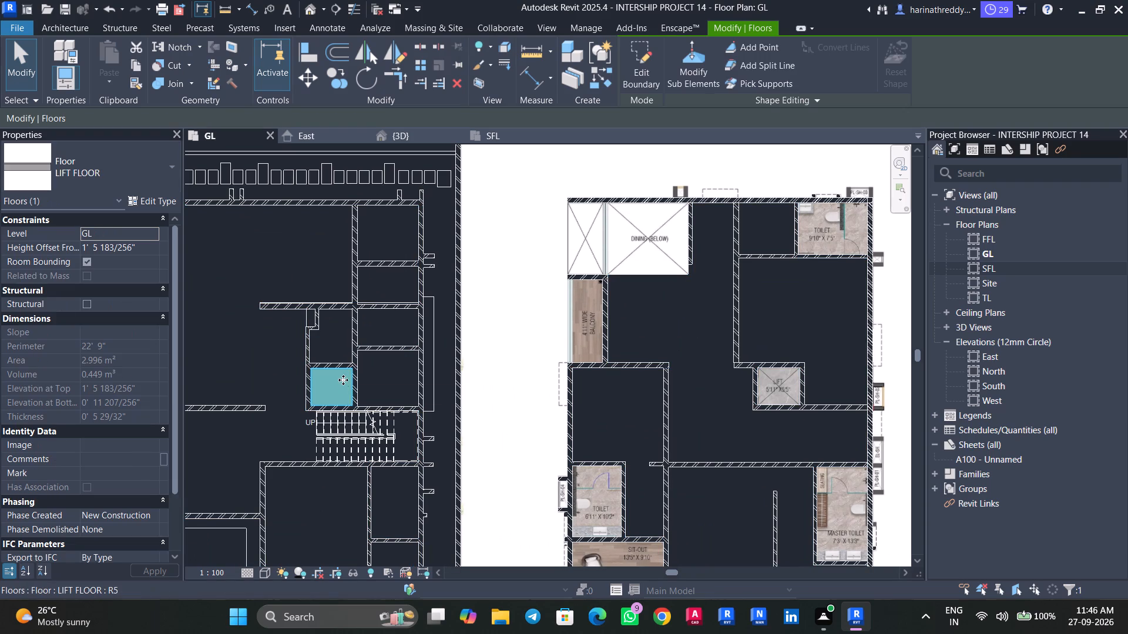
click(637, 77)
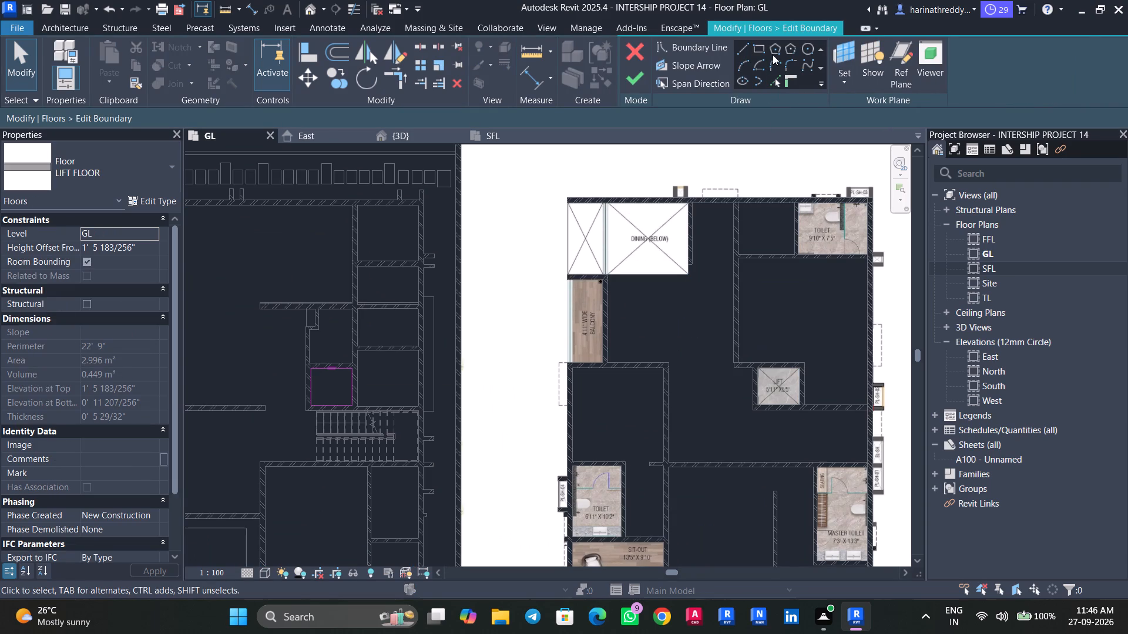
click(761, 48)
scroll(790, 398, up, 5)
middle_drag(781, 390, 602, 385)
scroll(586, 383, up, 4)
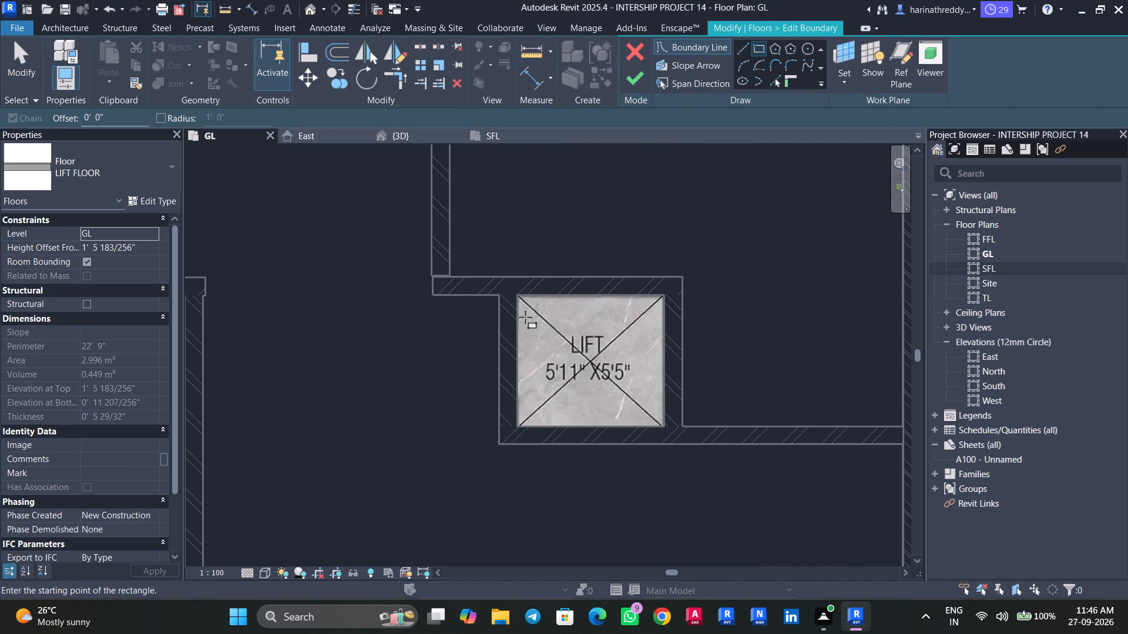
click(517, 296)
click(666, 429)
key(Escape)
scroll(547, 475, down, 2)
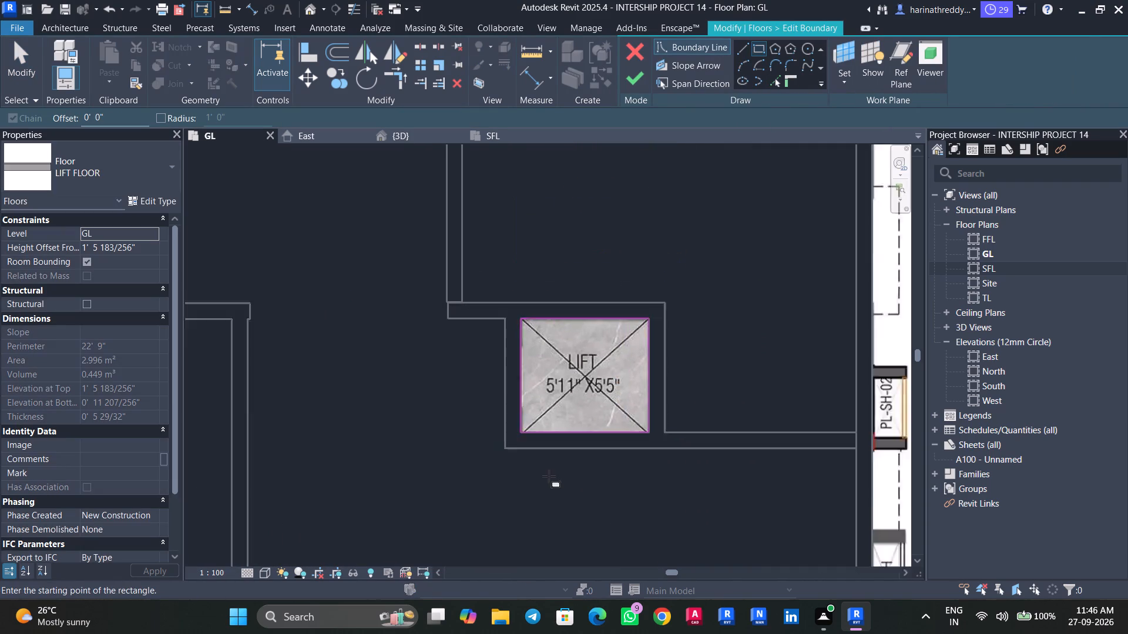
scroll(549, 476, down, 7)
click(635, 82)
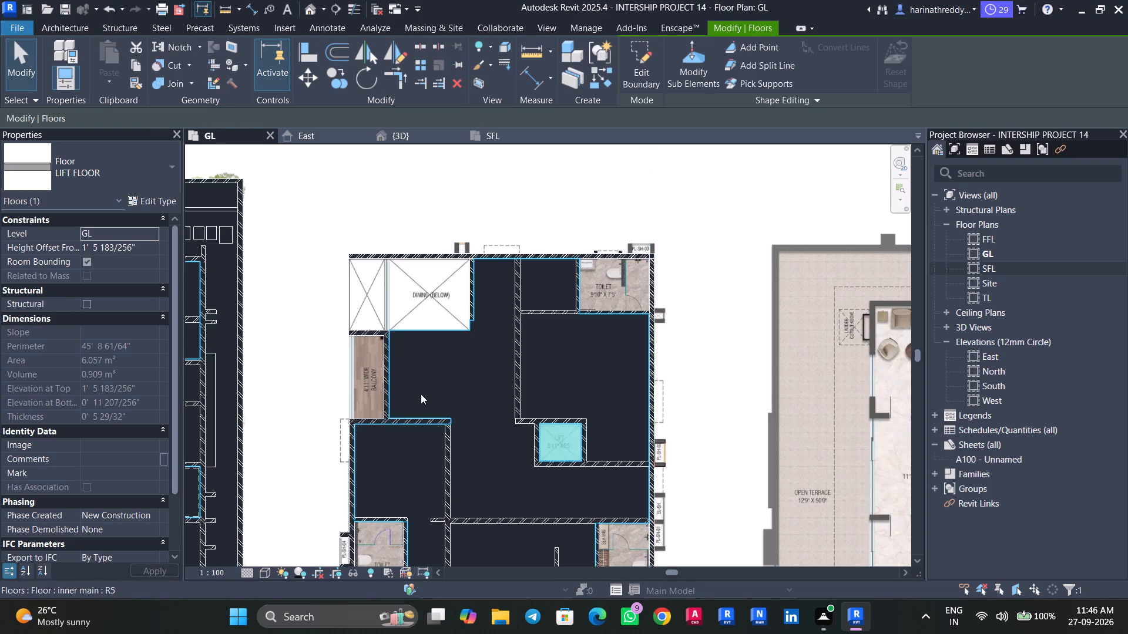
Edit the LIFT FLOOR slab of the room east of the ground-floor lift, adding a rectangle inside the 7'3" x 13'3" Master Toilet.
middle_drag(422, 394, 613, 363)
key(Escape)
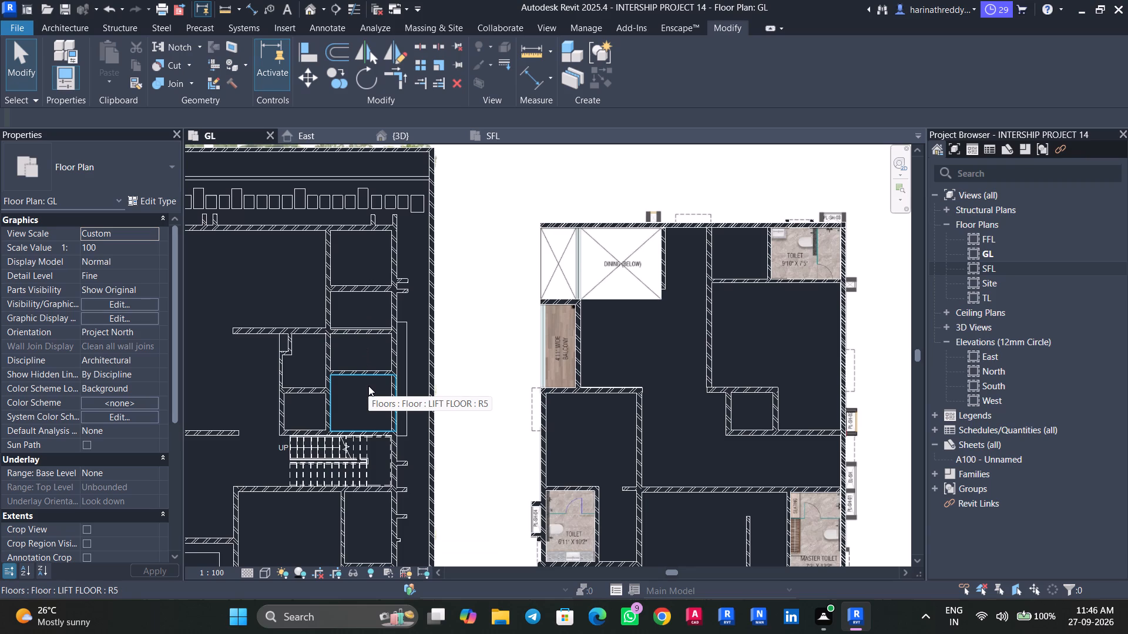
click(368, 386)
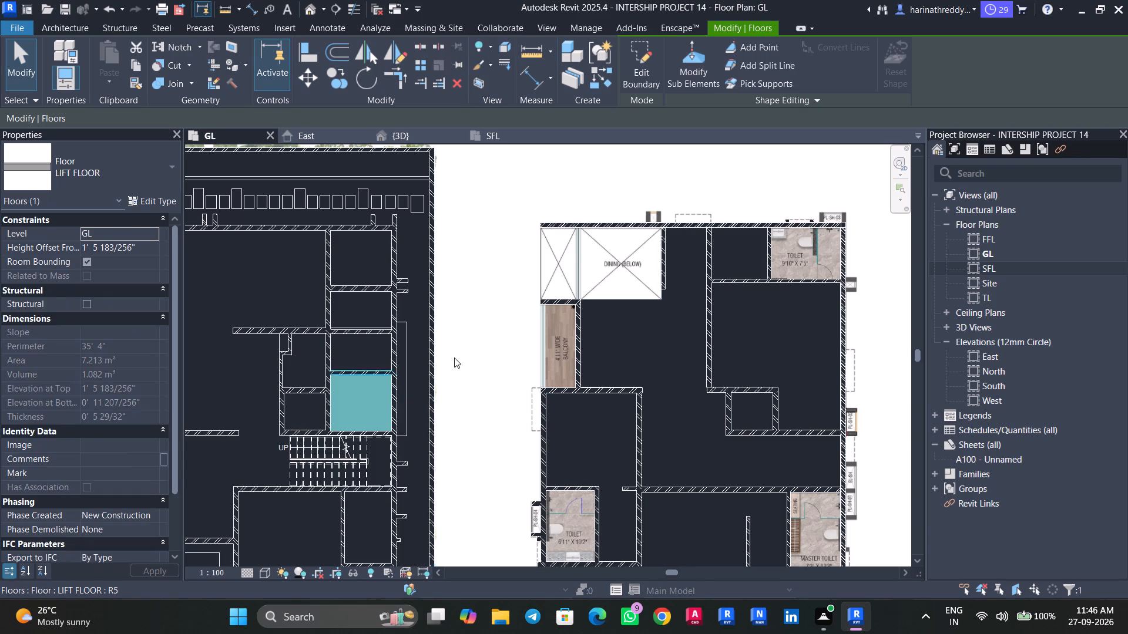
click(653, 68)
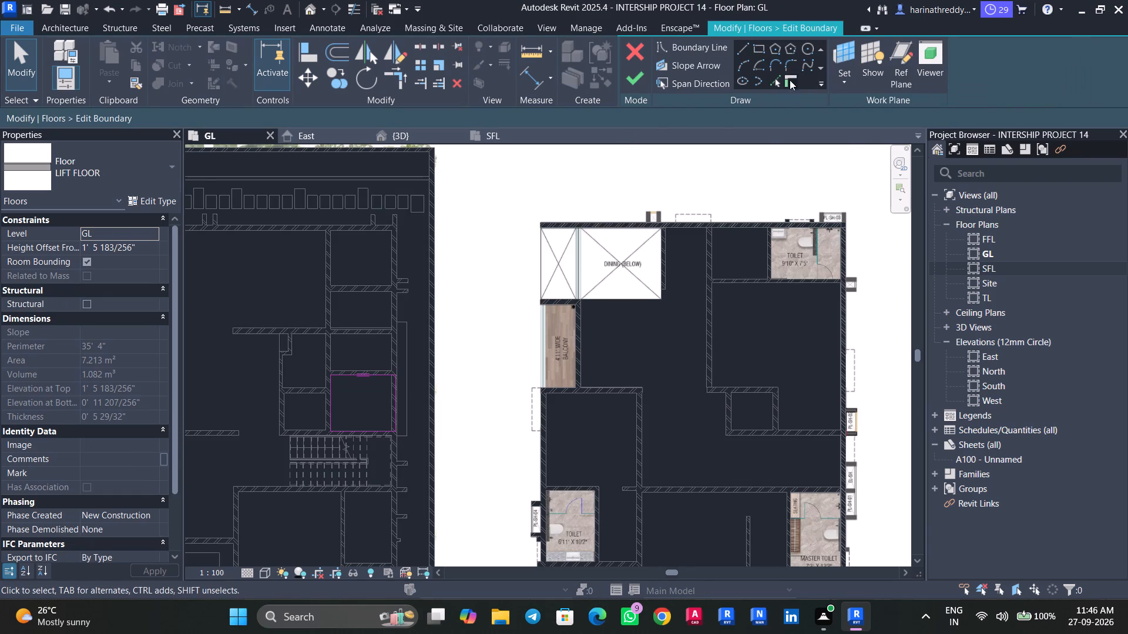
click(757, 50)
middle_drag(744, 503, 676, 434)
scroll(778, 488, up, 4)
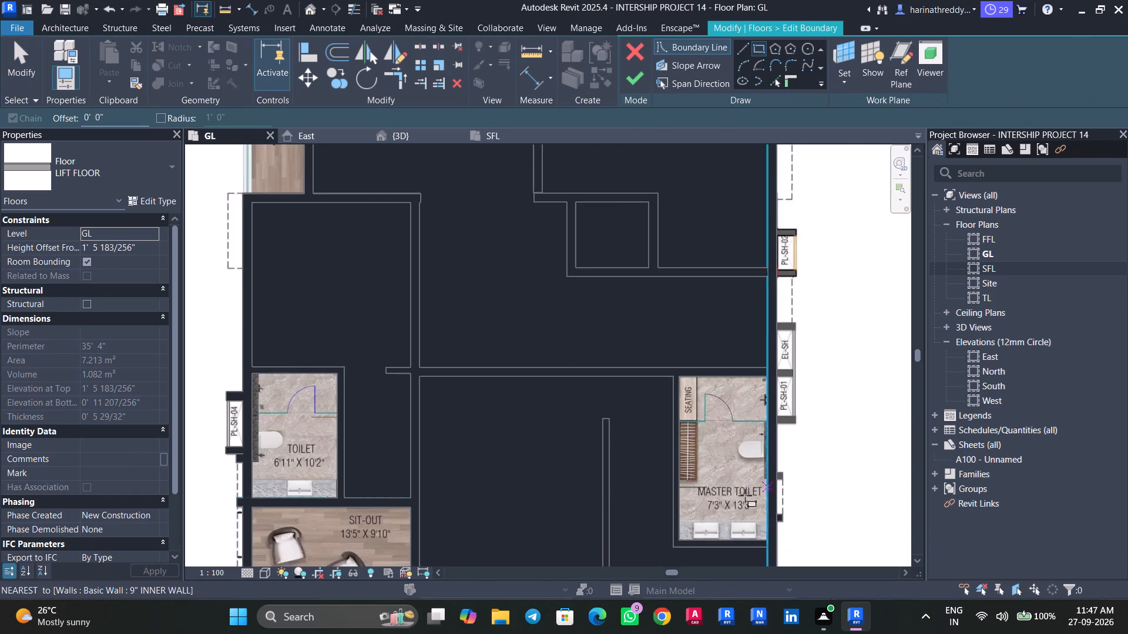
middle_drag(718, 525, 723, 488)
scroll(697, 366, up, 5)
click(670, 311)
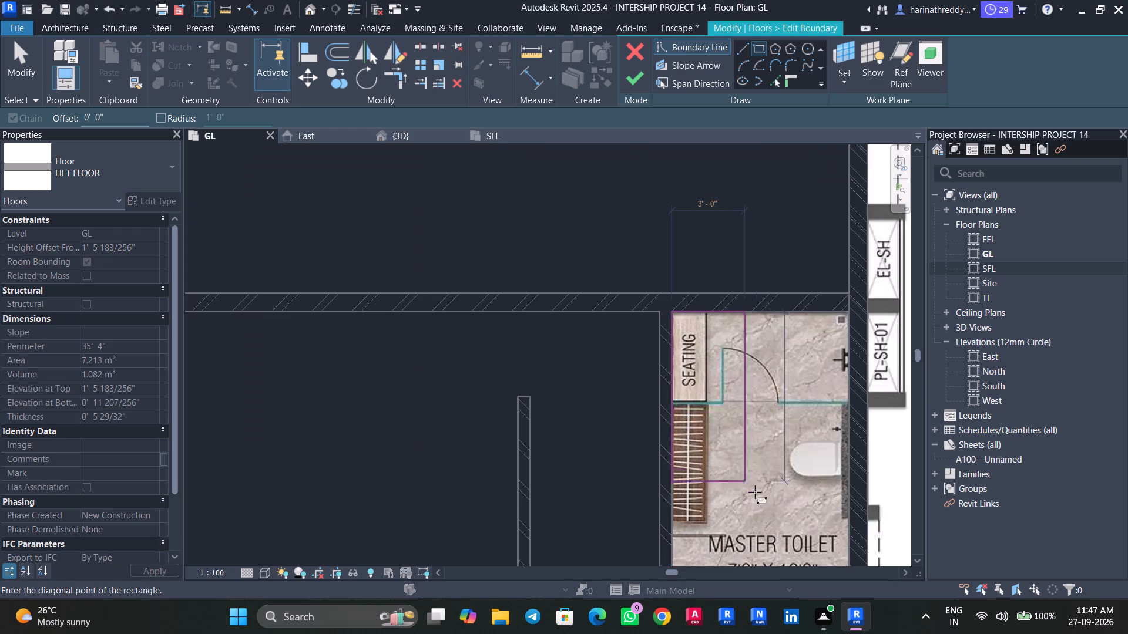
middle_drag(767, 519, 706, 370)
click(783, 491)
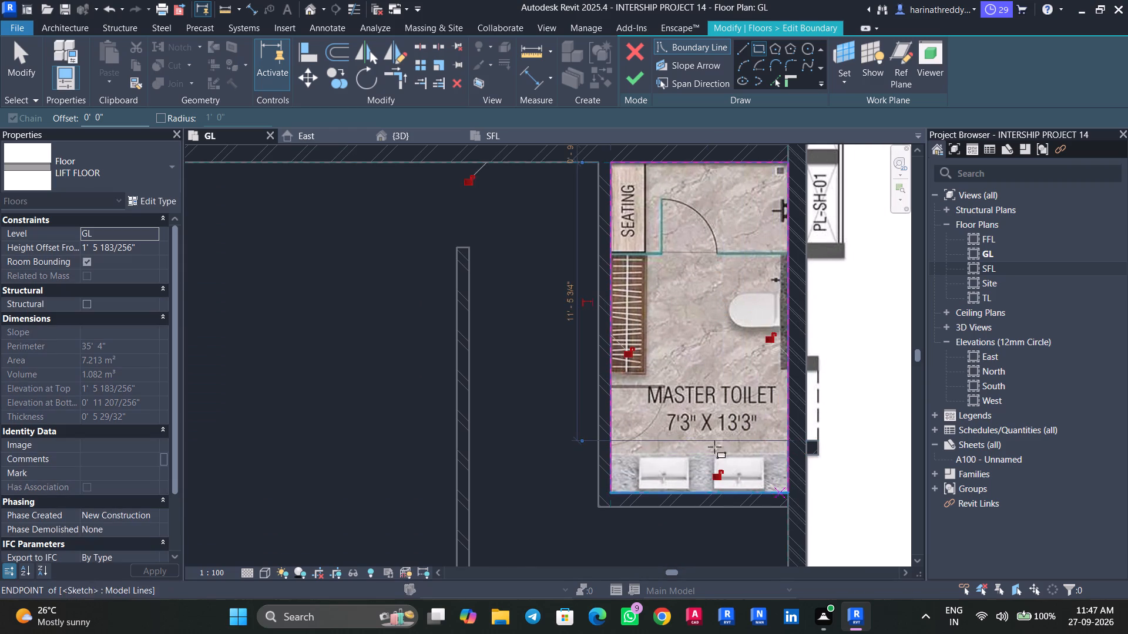
Add a rectangular boundary loop inside the walls of the 6'11" x 10'2" Toilet beside the Walk In.
scroll(689, 431, down, 9)
middle_drag(554, 420, 597, 446)
scroll(489, 398, up, 2)
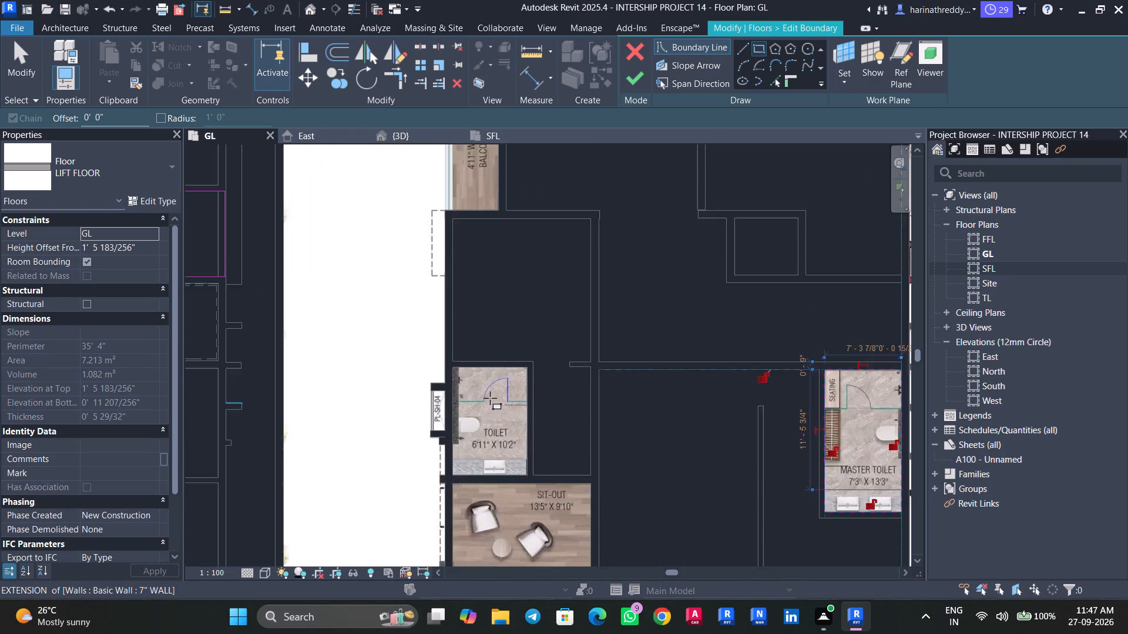
scroll(490, 398, up, 3)
middle_drag(488, 398, 596, 456)
scroll(576, 446, up, 3)
scroll(576, 446, down, 1)
scroll(576, 445, up, 2)
click(531, 398)
middle_drag(597, 511, 547, 251)
click(652, 380)
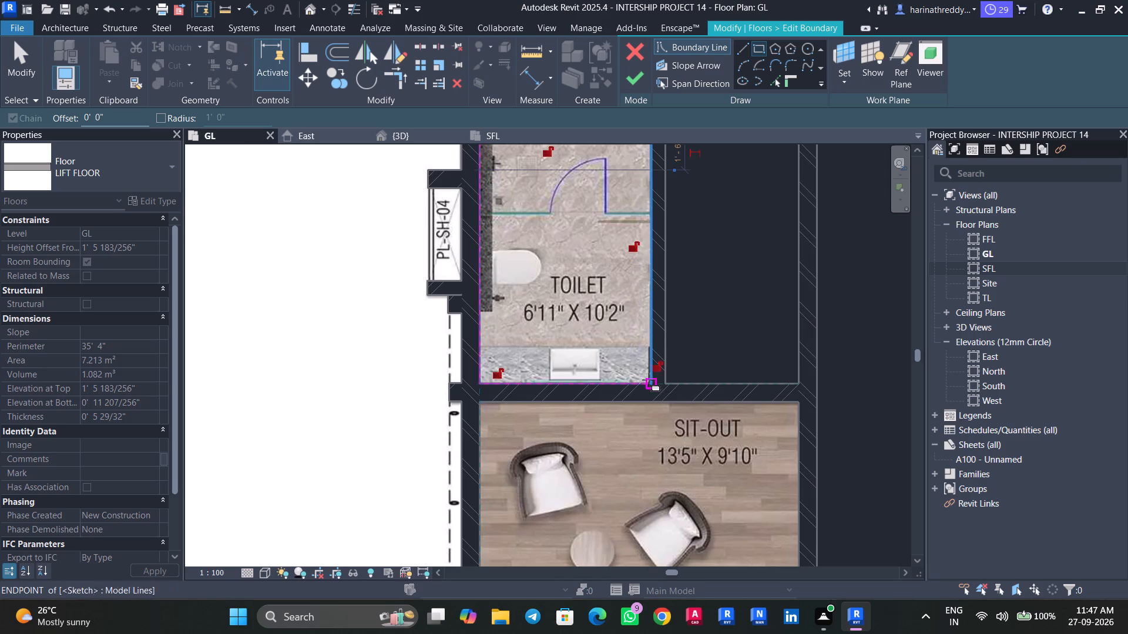
Add a rectangular boundary loop inside the walls of the 9'10" x 7'5" Toilet north of Bedroom-02.
scroll(552, 308, down, 5)
scroll(552, 308, up, 1)
scroll(552, 308, down, 2)
middle_drag(552, 308, 563, 426)
scroll(562, 406, down, 4)
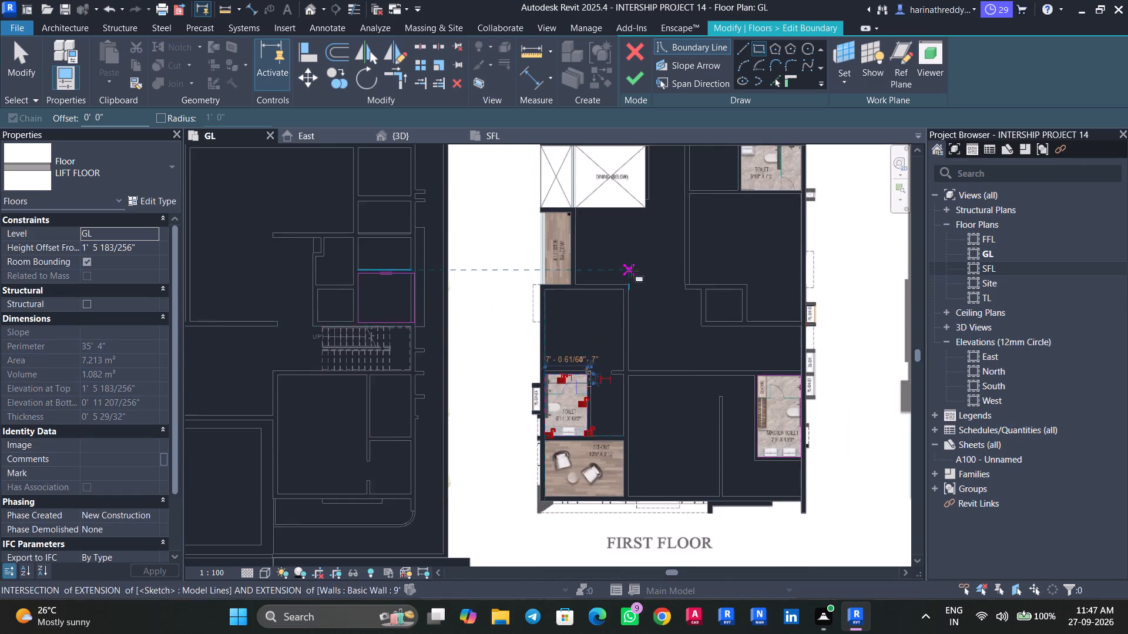
middle_drag(635, 279, 634, 413)
scroll(807, 279, up, 7)
click(713, 255)
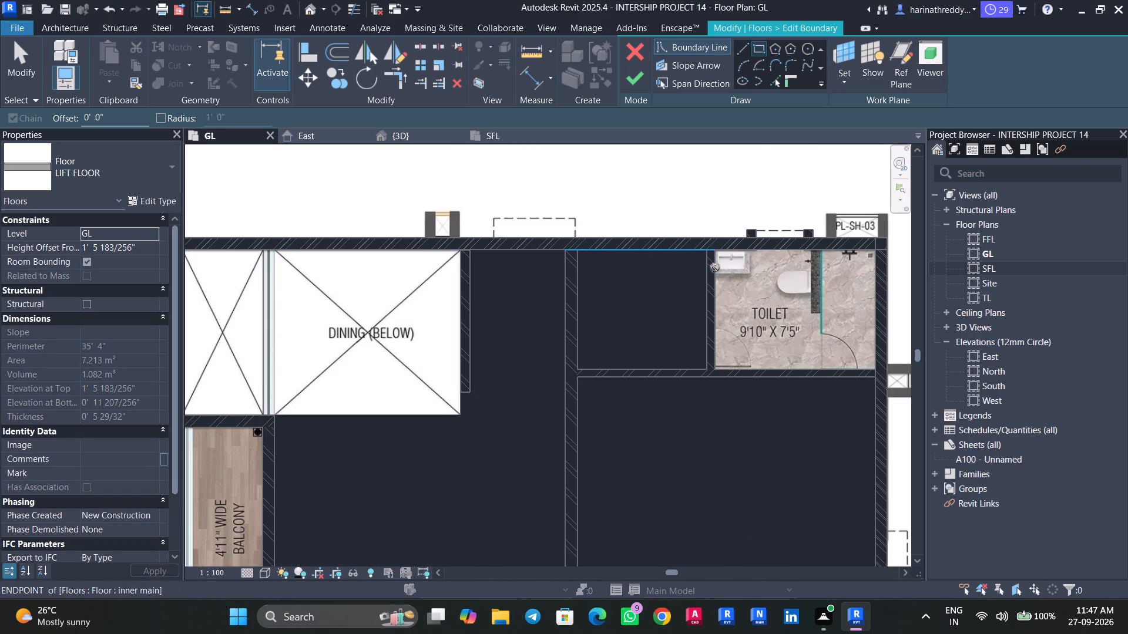
middle_drag(823, 347, 726, 367)
scroll(778, 382, up, 5)
click(775, 397)
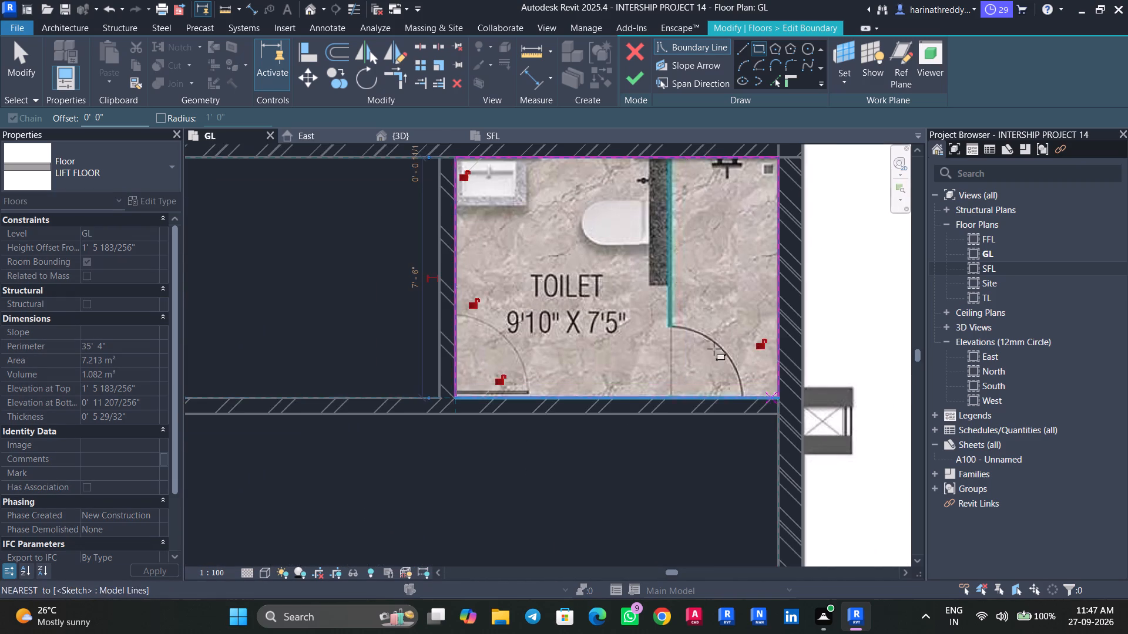
scroll(631, 329, down, 13)
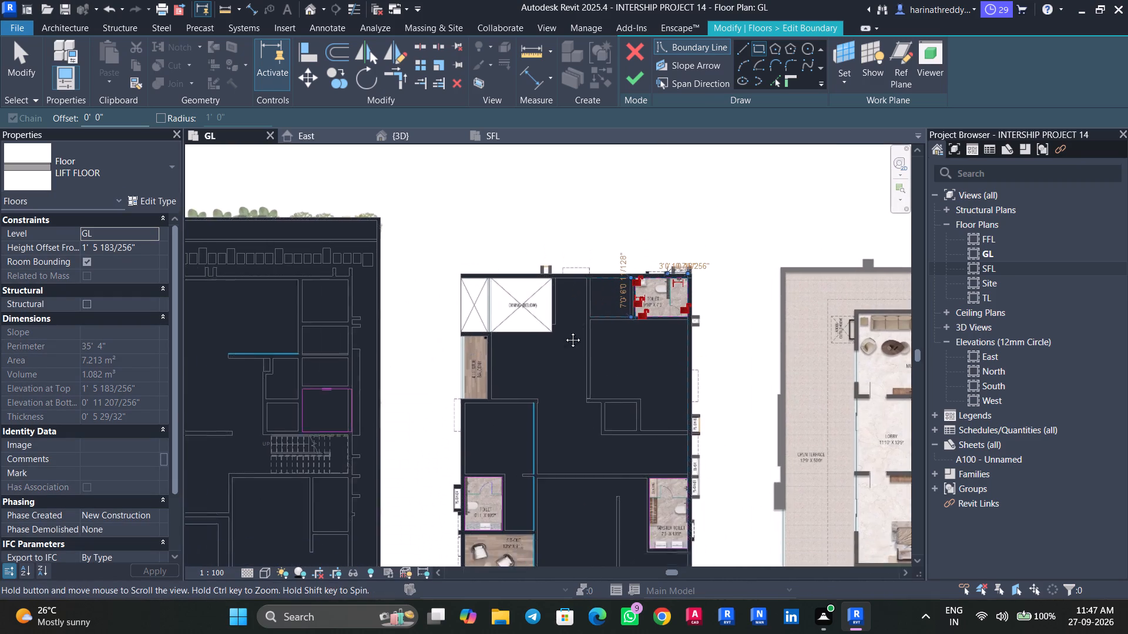
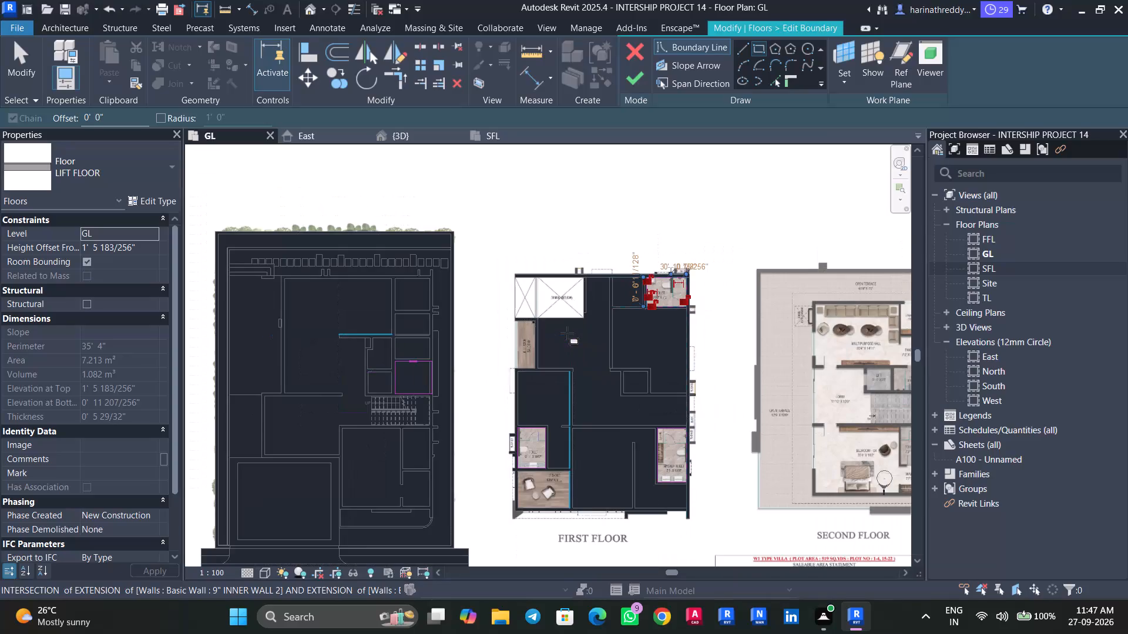
Finish the boundary sketch of the LIFT FLOOR slab with its added first-floor toilet loops.
scroll(567, 333, up, 3)
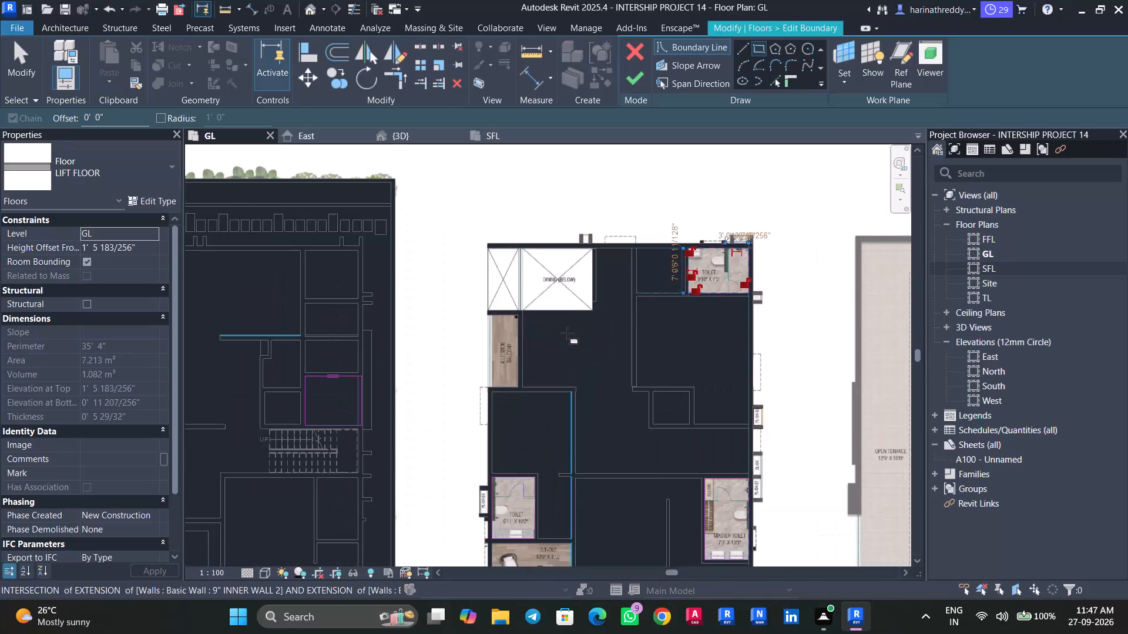
scroll(567, 333, up, 3)
middle_drag(568, 333, 653, 287)
scroll(653, 287, down, 5)
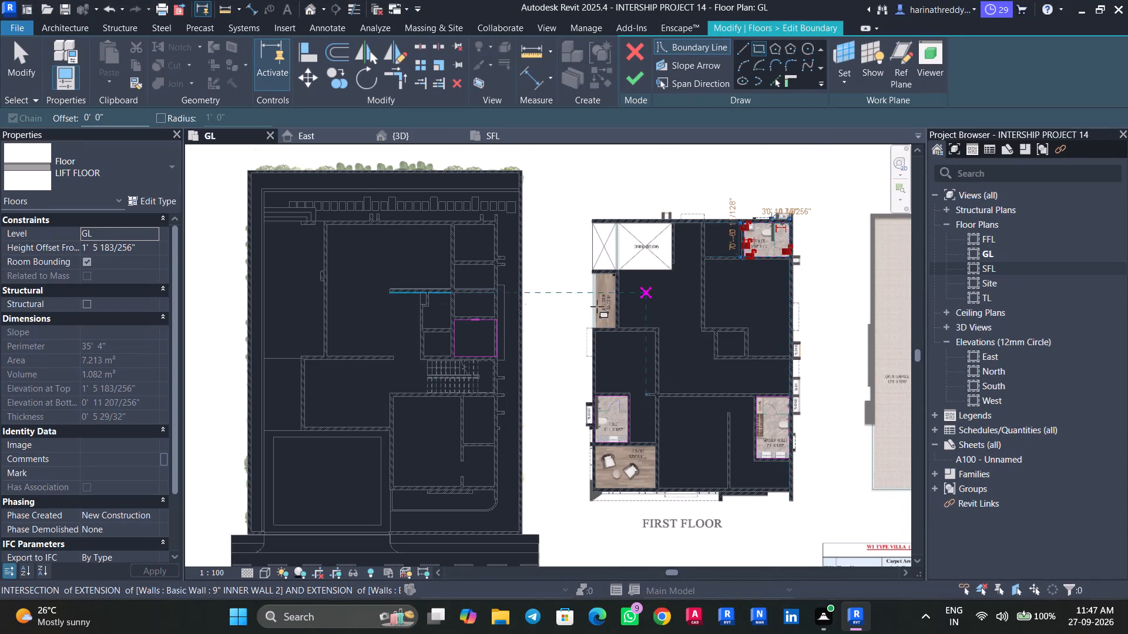
click(636, 86)
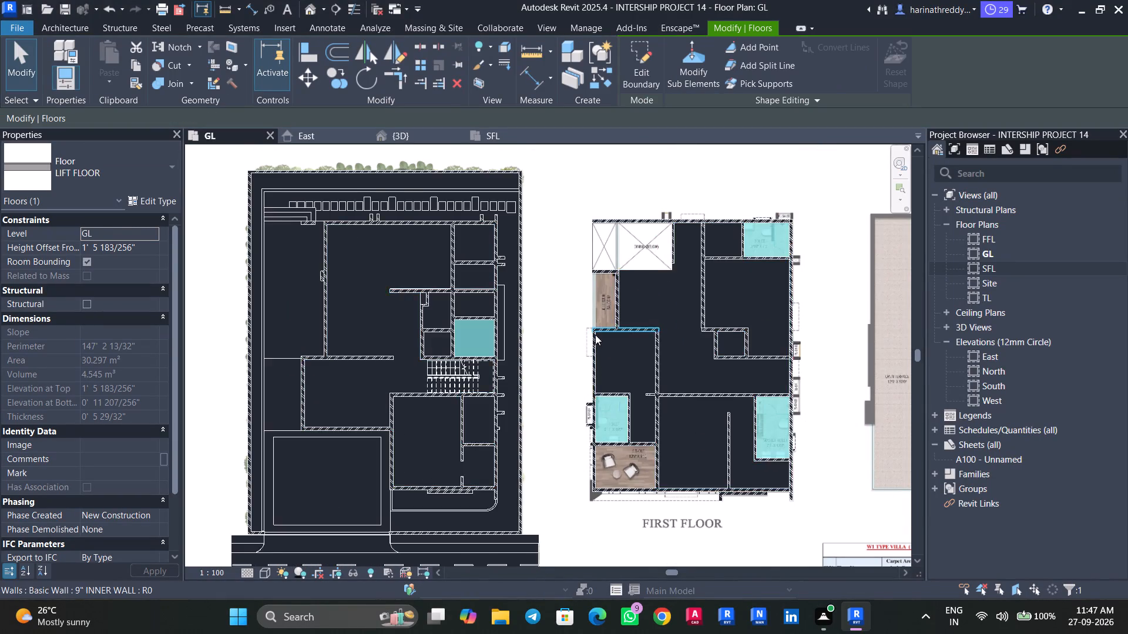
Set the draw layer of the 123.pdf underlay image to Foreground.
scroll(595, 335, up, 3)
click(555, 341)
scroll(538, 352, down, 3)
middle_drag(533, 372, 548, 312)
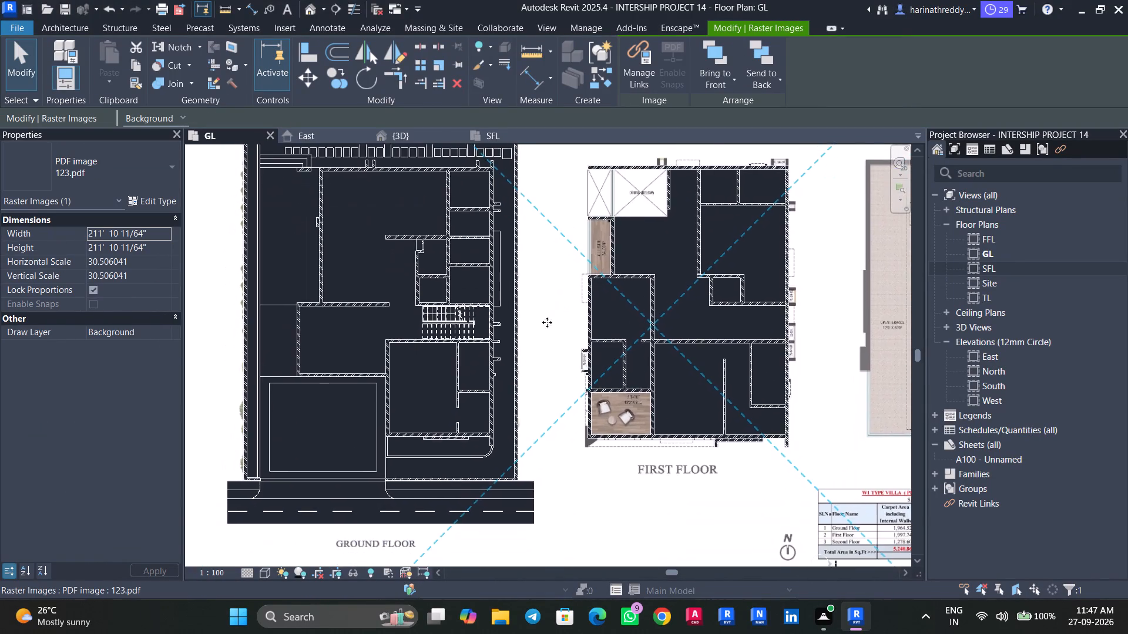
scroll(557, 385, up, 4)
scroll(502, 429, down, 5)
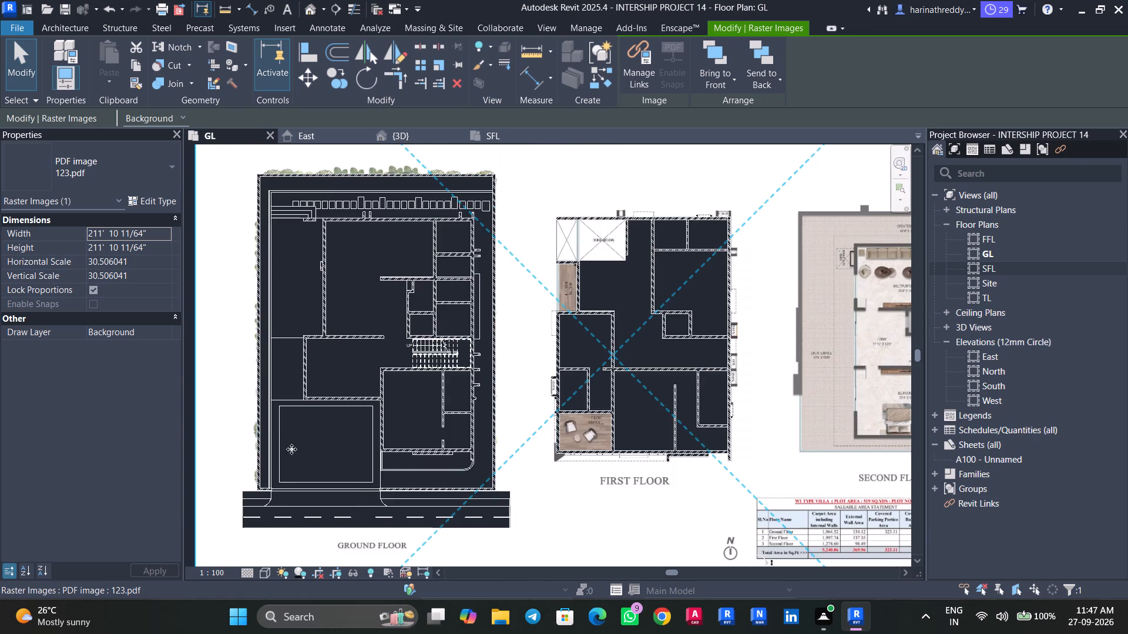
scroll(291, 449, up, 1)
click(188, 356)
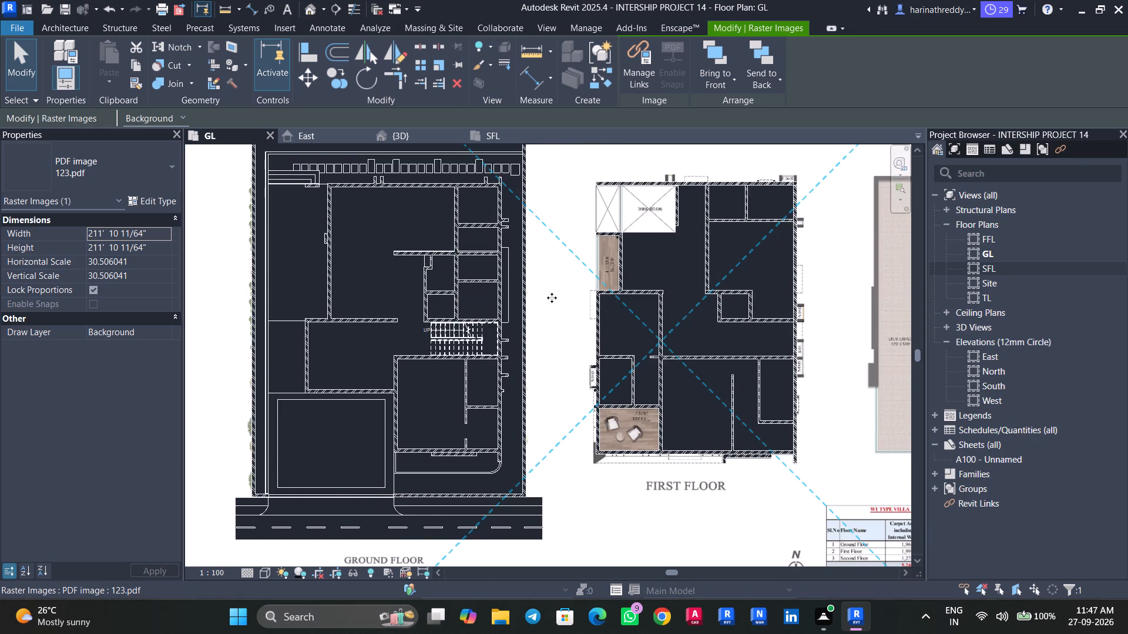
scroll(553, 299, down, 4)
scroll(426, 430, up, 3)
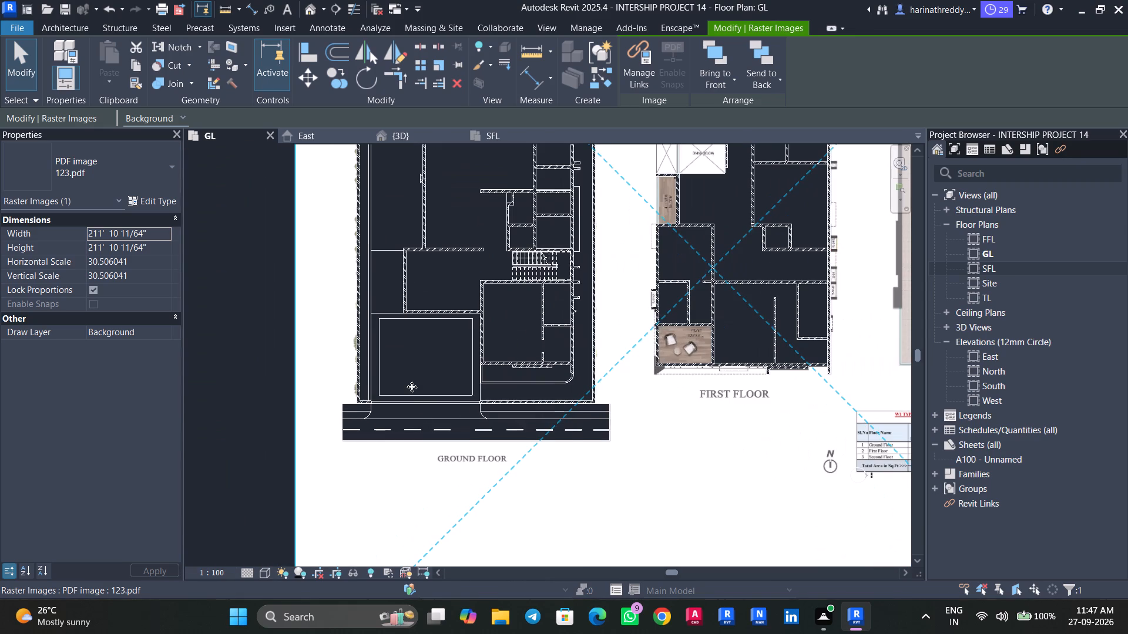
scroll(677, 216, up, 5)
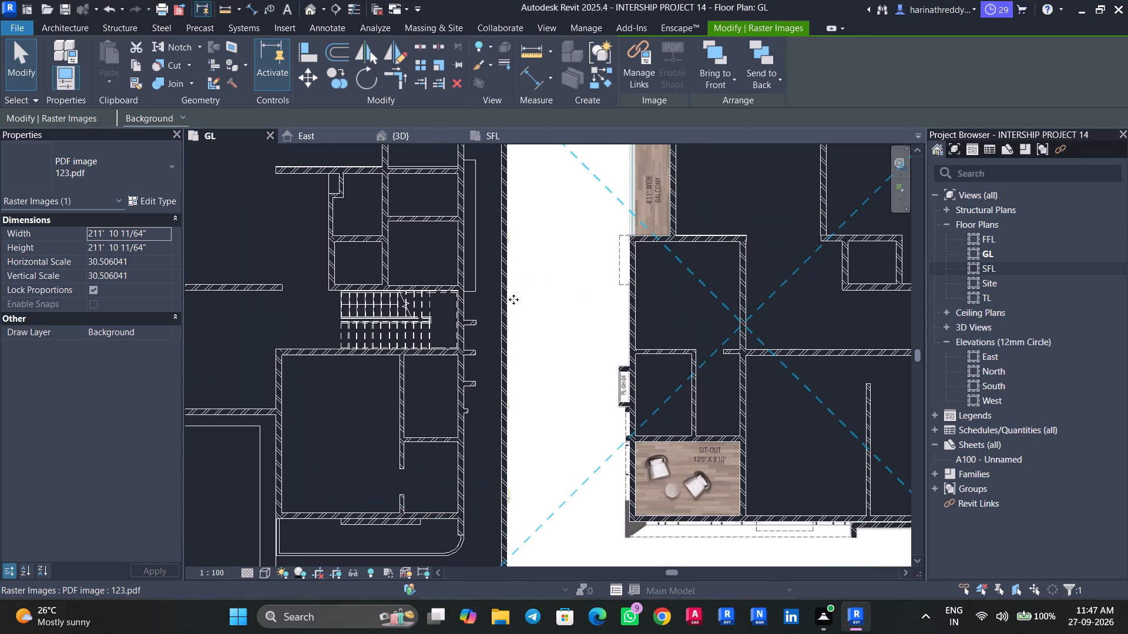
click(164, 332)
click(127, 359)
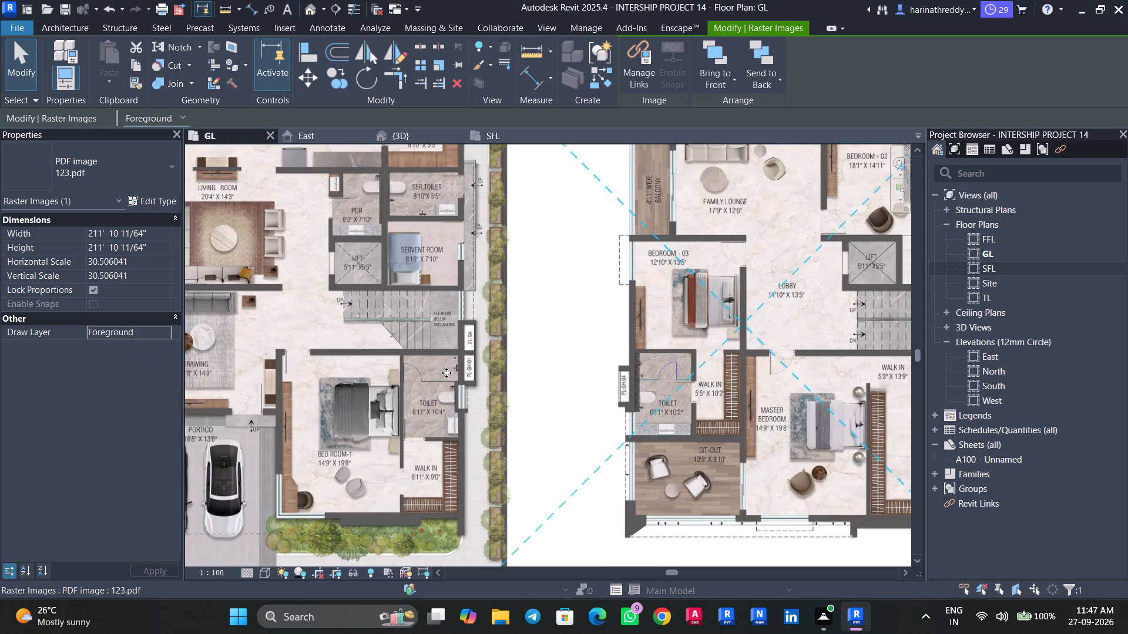
Examine the room layouts of the ground and first floors on the PDF underlay.
scroll(453, 372, down, 3)
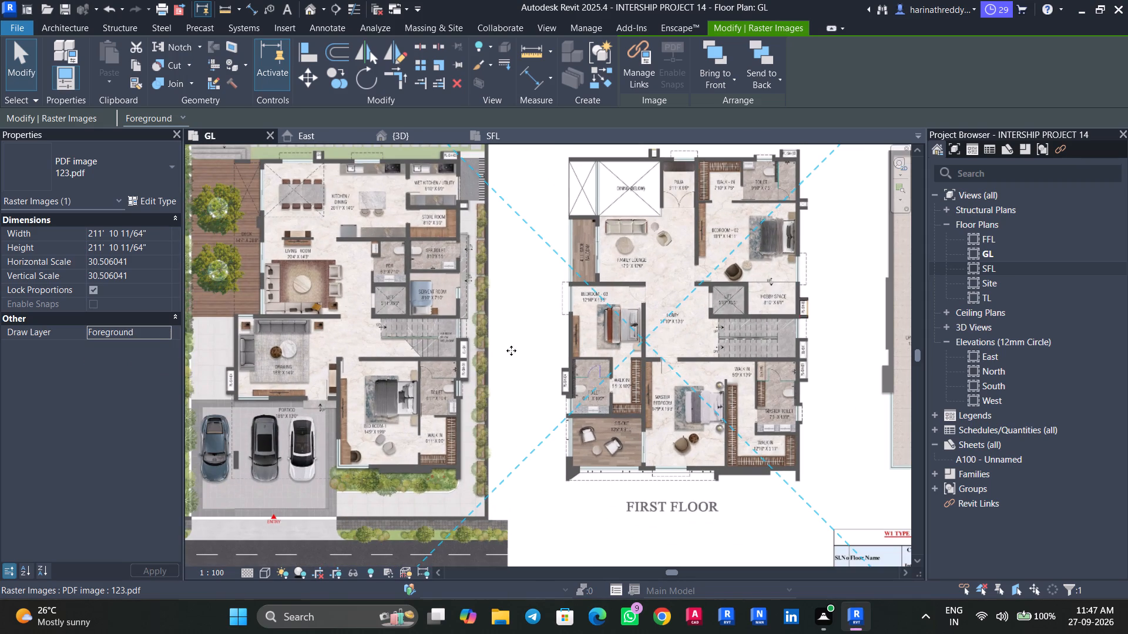
scroll(588, 245, up, 5)
middle_drag(475, 347, 530, 282)
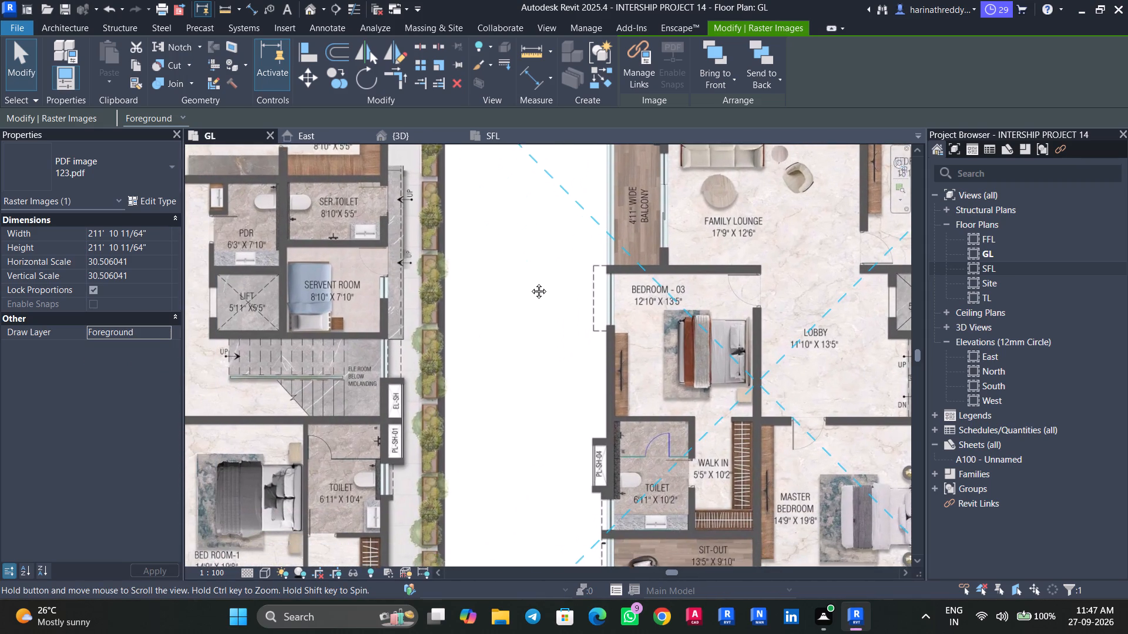
middle_drag(530, 282, 512, 258)
click(501, 325)
scroll(503, 303, down, 4)
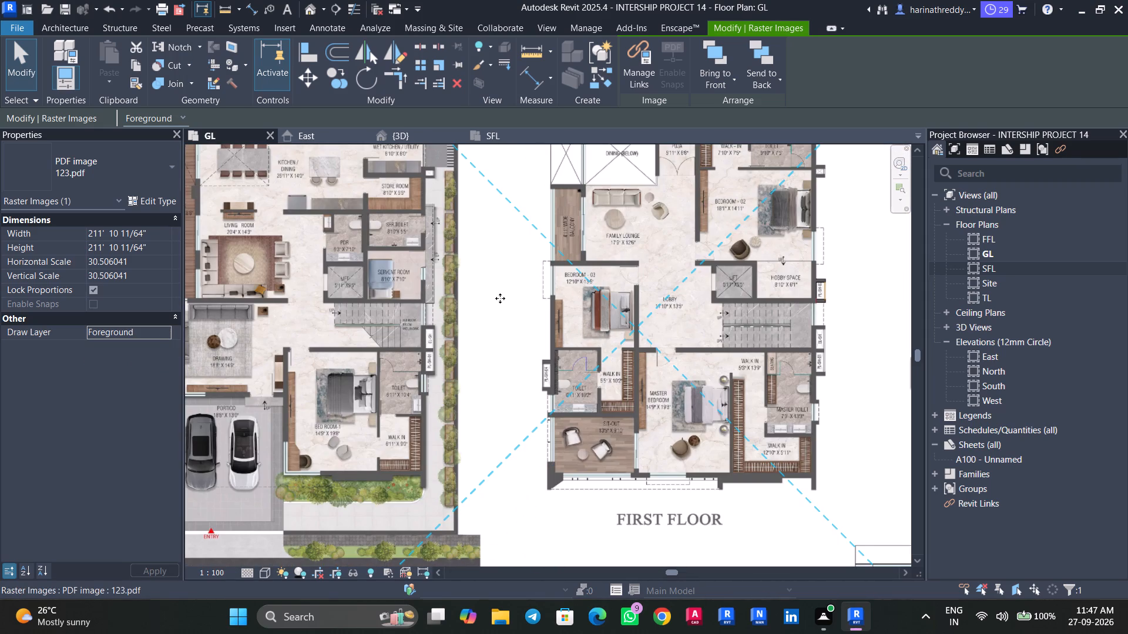
click(500, 298)
scroll(514, 334, down, 3)
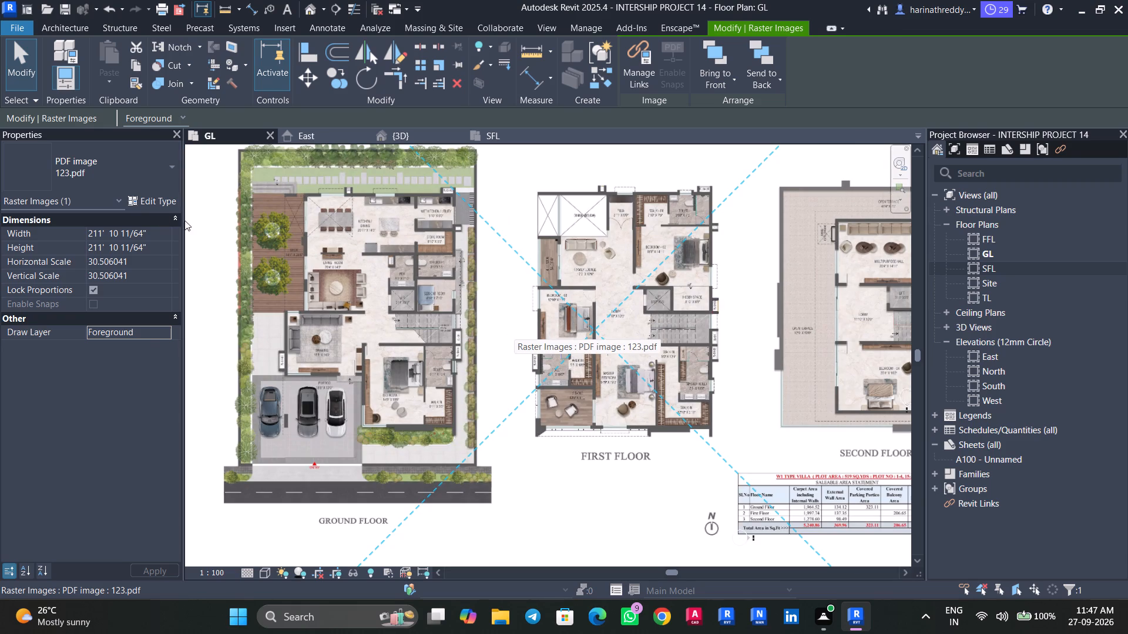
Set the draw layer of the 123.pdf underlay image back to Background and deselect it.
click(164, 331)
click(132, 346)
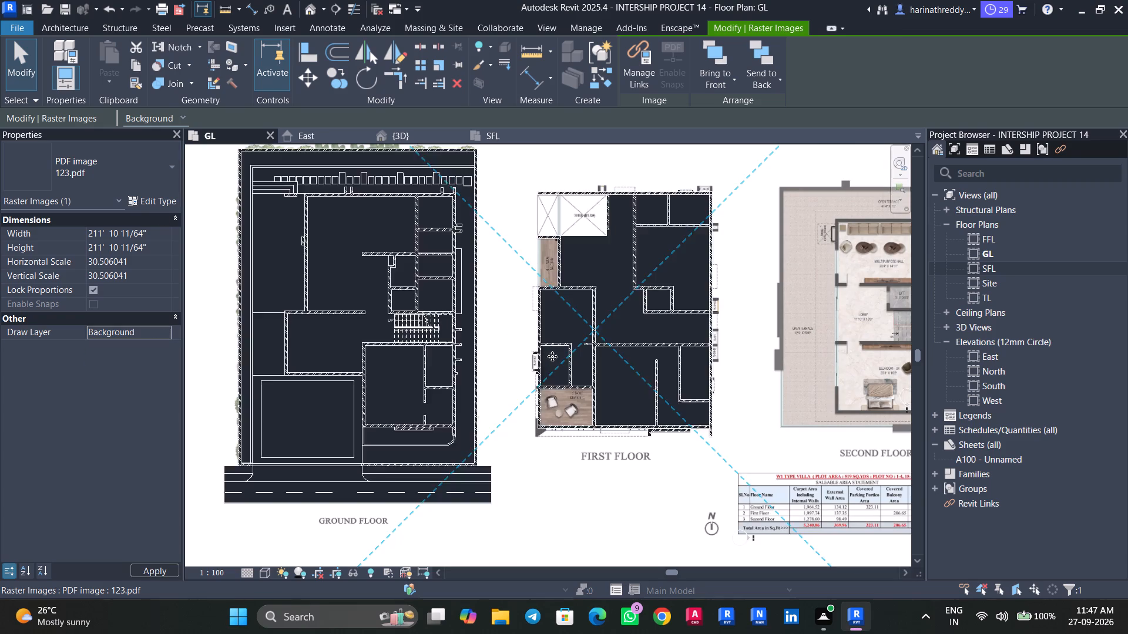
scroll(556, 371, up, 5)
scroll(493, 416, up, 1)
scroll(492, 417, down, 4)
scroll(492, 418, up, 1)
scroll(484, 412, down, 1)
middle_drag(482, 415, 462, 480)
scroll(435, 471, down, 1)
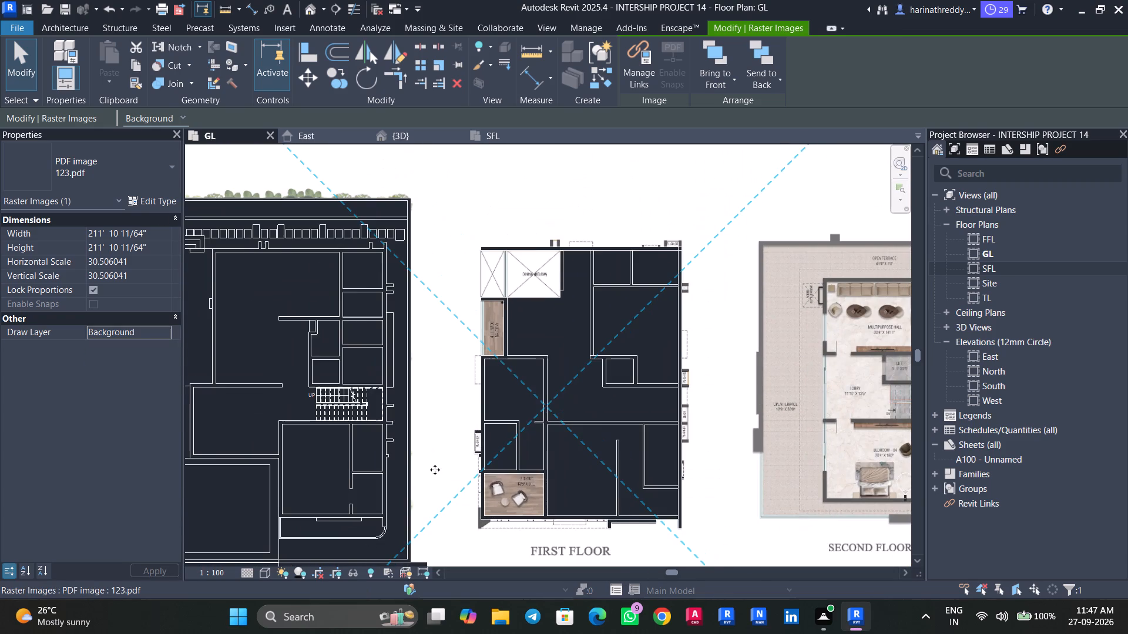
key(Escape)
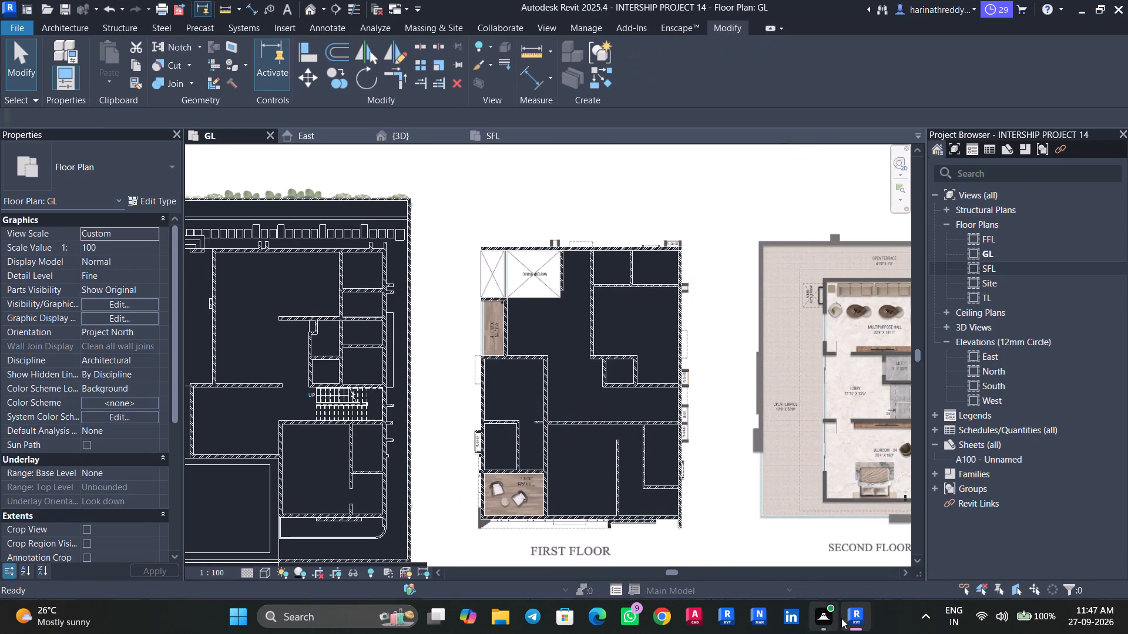
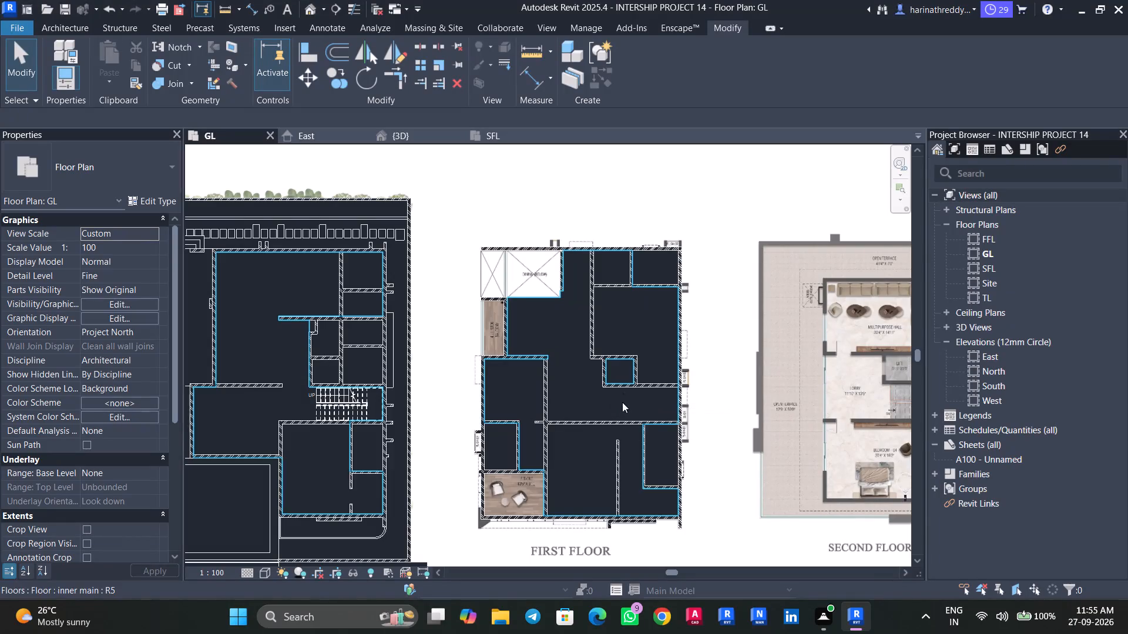
Start a new floor and duplicate the ENTRANCEC FLOOR type as WIDE BALCONY FLOOR.
scroll(409, 339, up, 6)
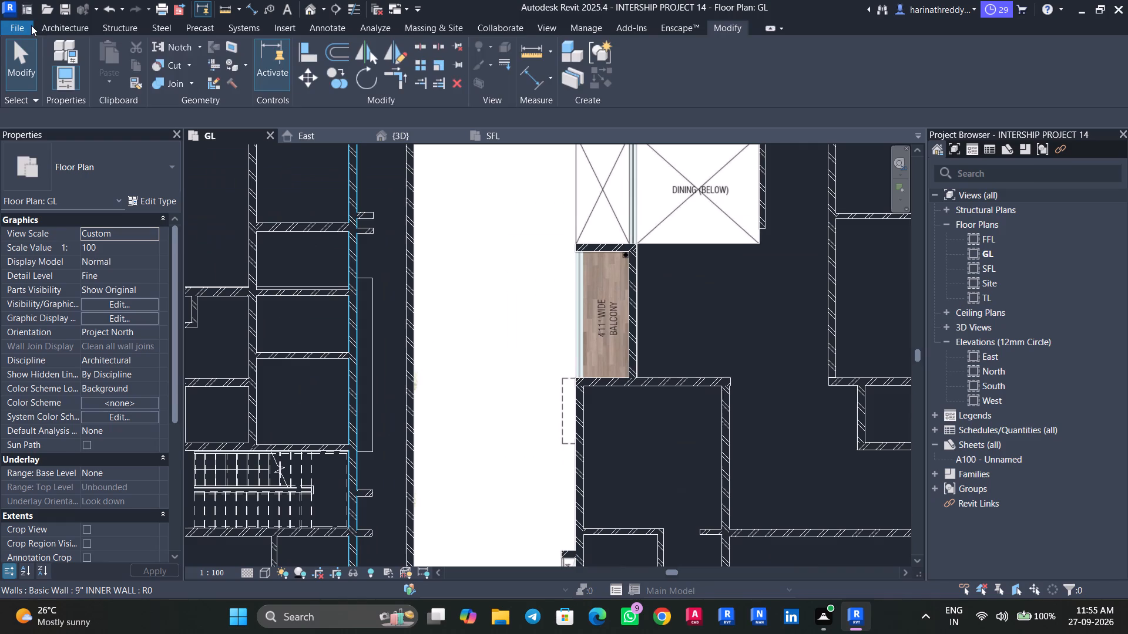
click(40, 26)
click(334, 82)
click(351, 110)
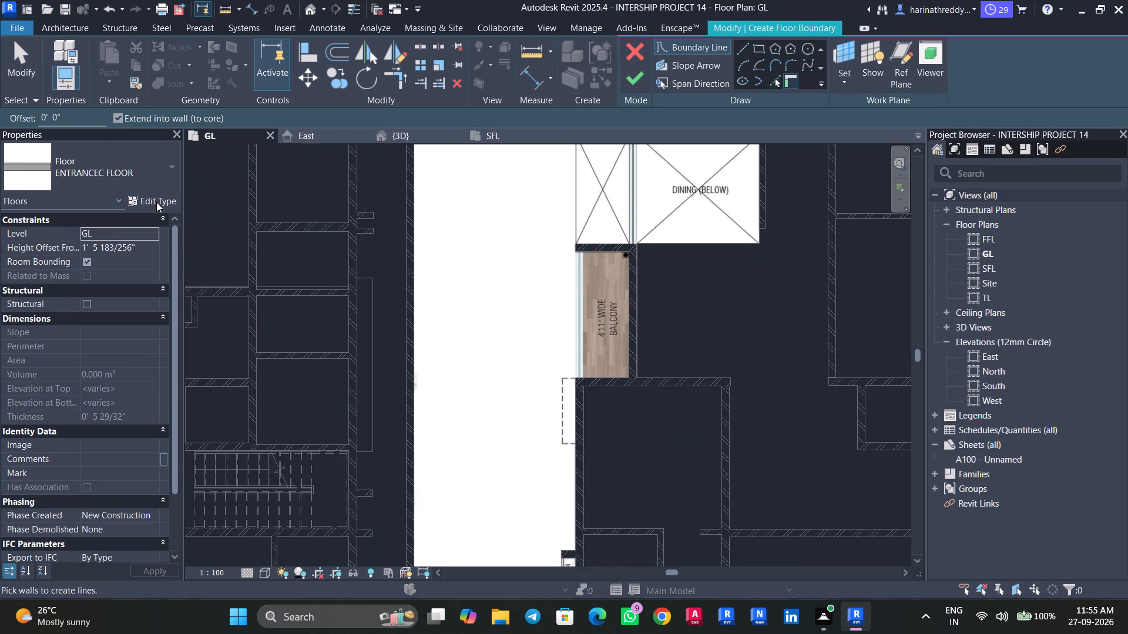
click(156, 202)
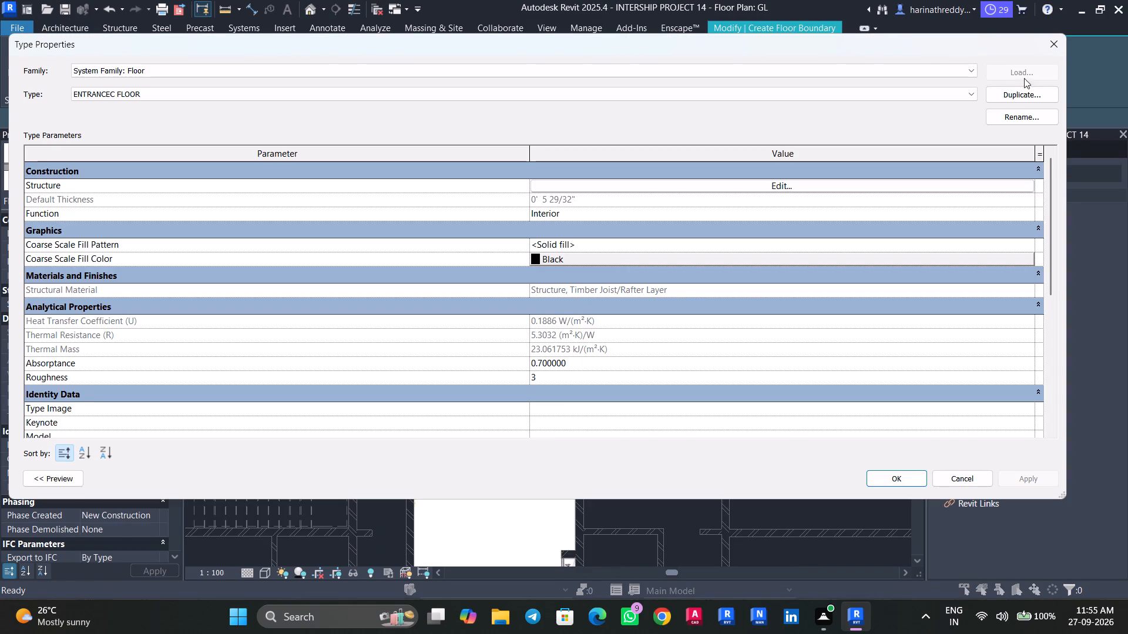
click(1012, 100)
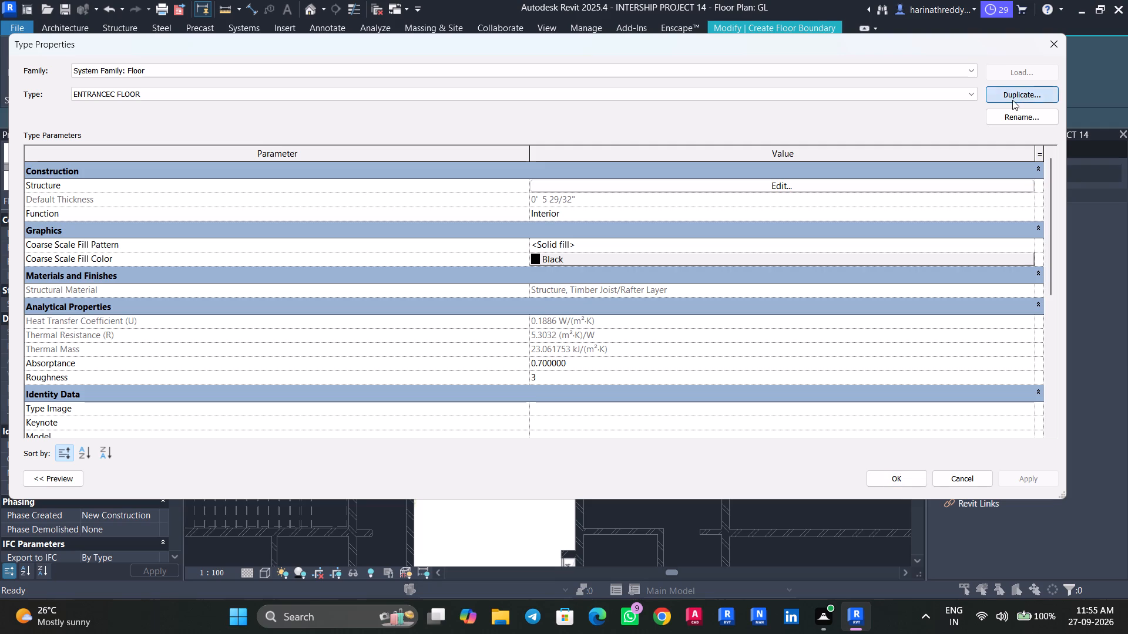
key(e)
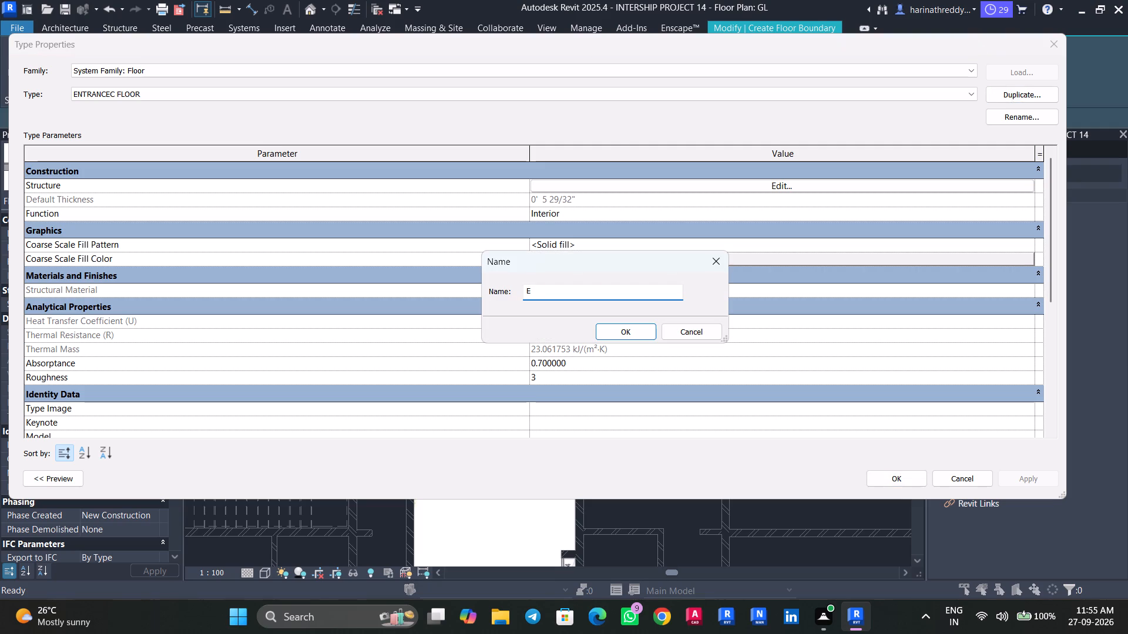
key(BackSpace)
text(WIDE BALCONY FLOOR)
key(Return)
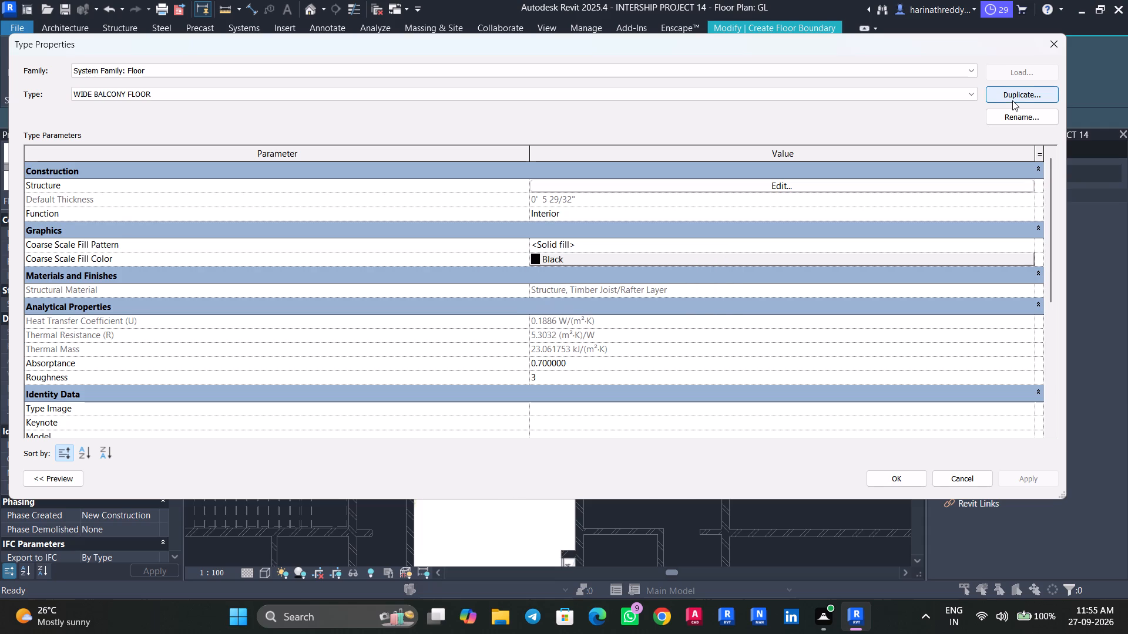
click(894, 481)
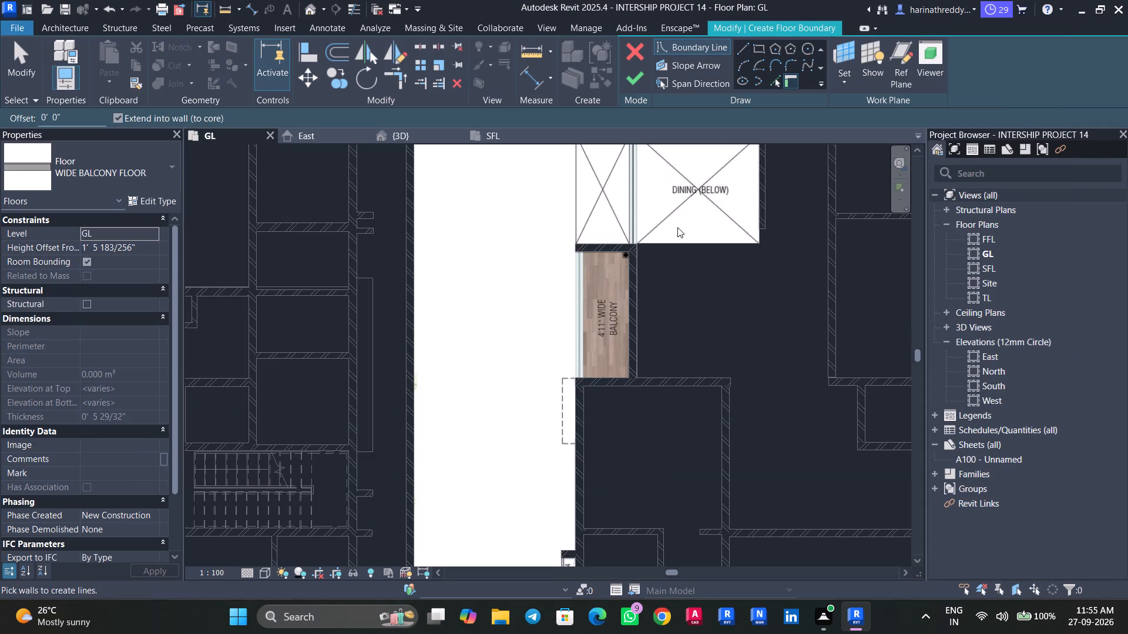
Sketch a rectangular floor boundary over the first floor's 4'11" wide balcony, out to the outer edge of its glazing.
scroll(737, 106, up, 4)
click(756, 44)
scroll(622, 366, up, 5)
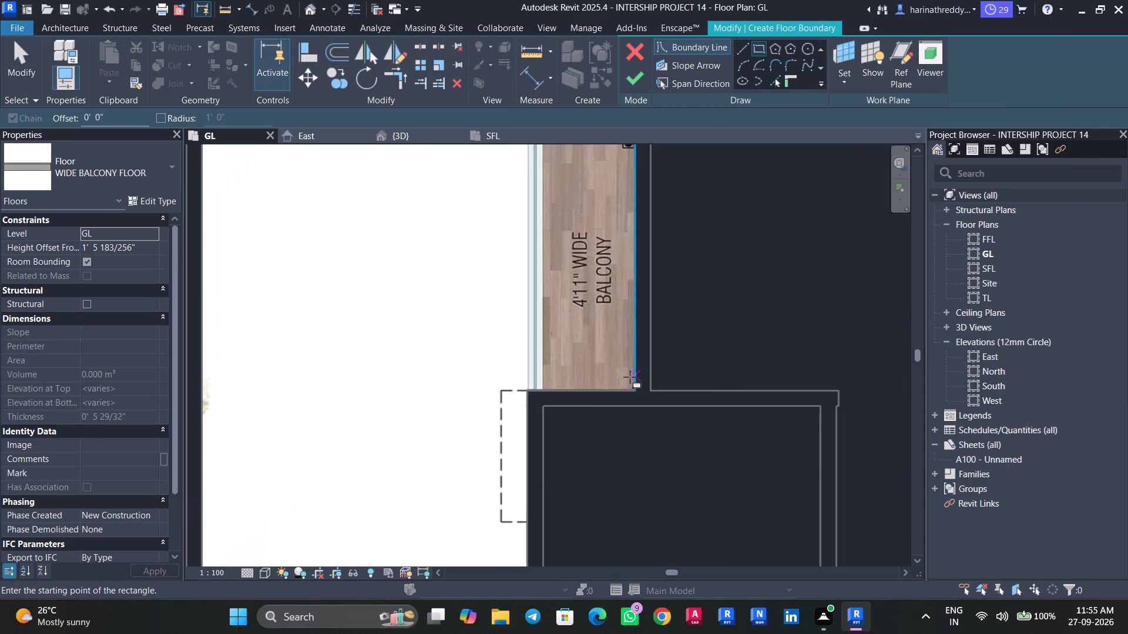
click(633, 390)
scroll(546, 183, up, 1)
middle_drag(546, 183, 548, 368)
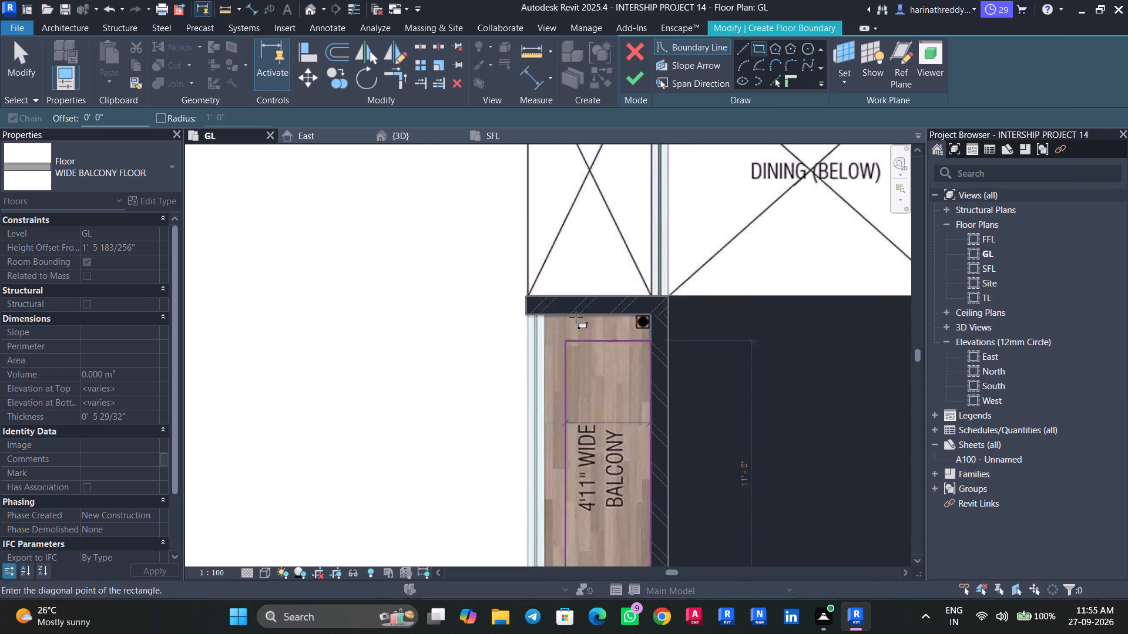
scroll(537, 339, up, 7)
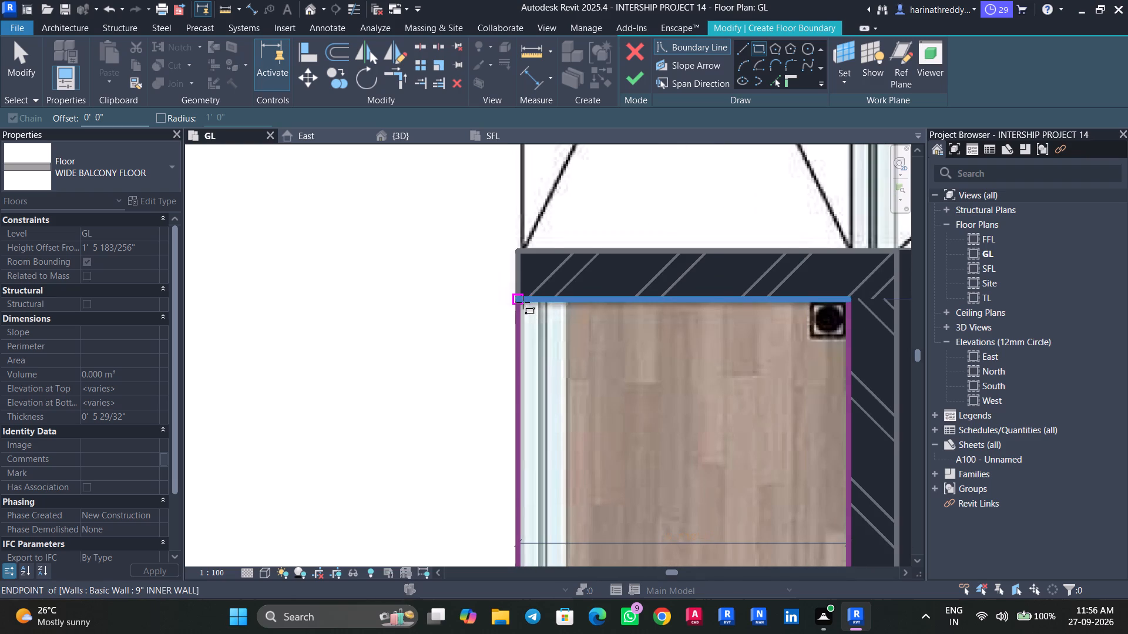
scroll(523, 302, up, 4)
click(523, 301)
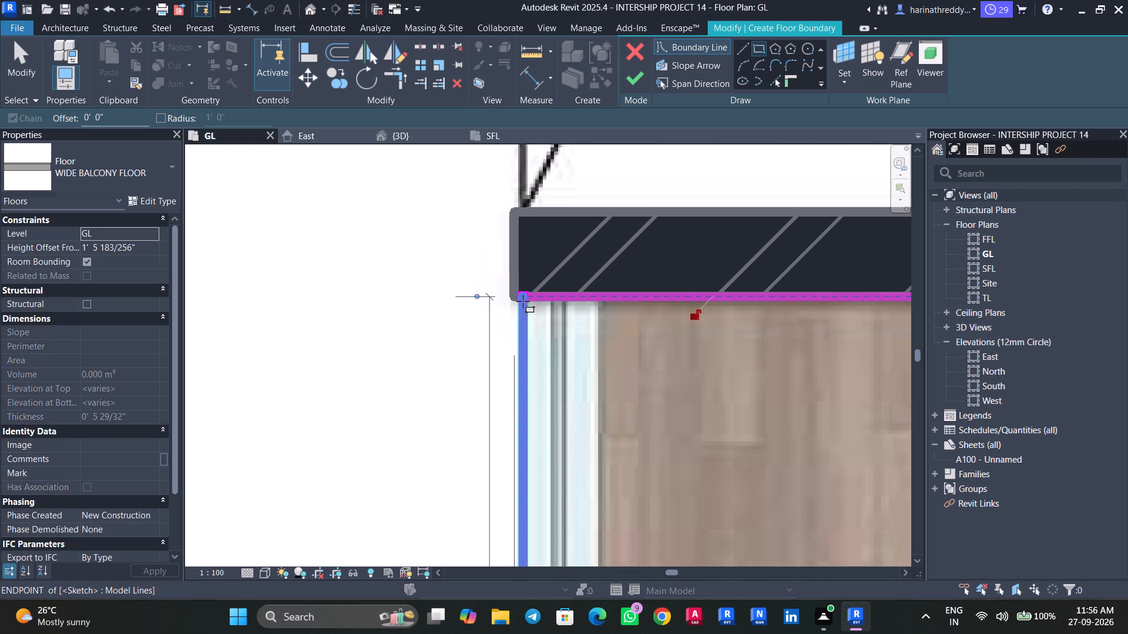
scroll(523, 301, down, 9)
scroll(523, 301, up, 1)
scroll(523, 301, down, 1)
scroll(523, 301, up, 1)
scroll(523, 301, down, 14)
key(Escape)
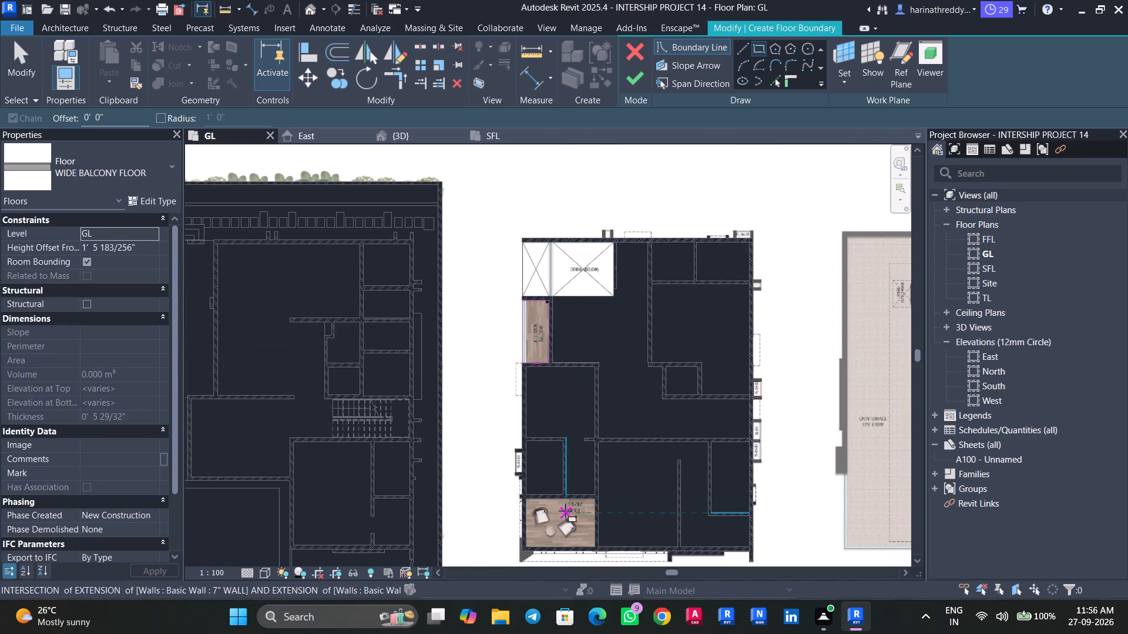
Add a rectangular boundary along the inner wall faces of the first-floor sit-out, finish the floor sketch and deselect the slab.
middle_drag(565, 508, 565, 350)
scroll(528, 401, up, 7)
scroll(634, 366, up, 3)
scroll(634, 366, down, 1)
middle_drag(634, 369, 614, 408)
scroll(611, 420, up, 4)
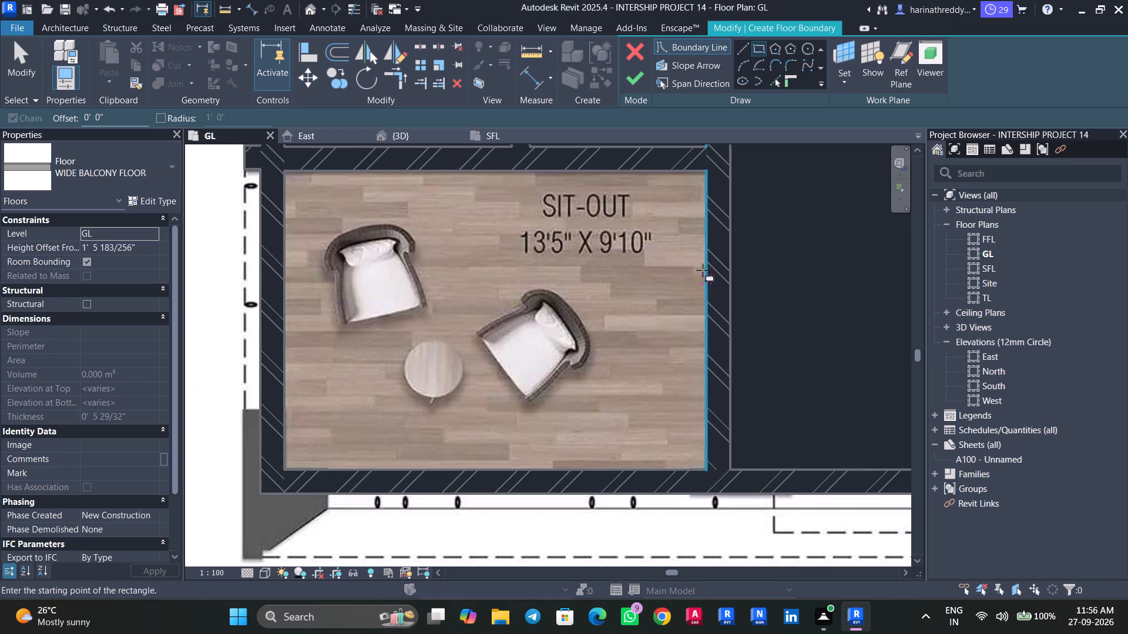
click(706, 171)
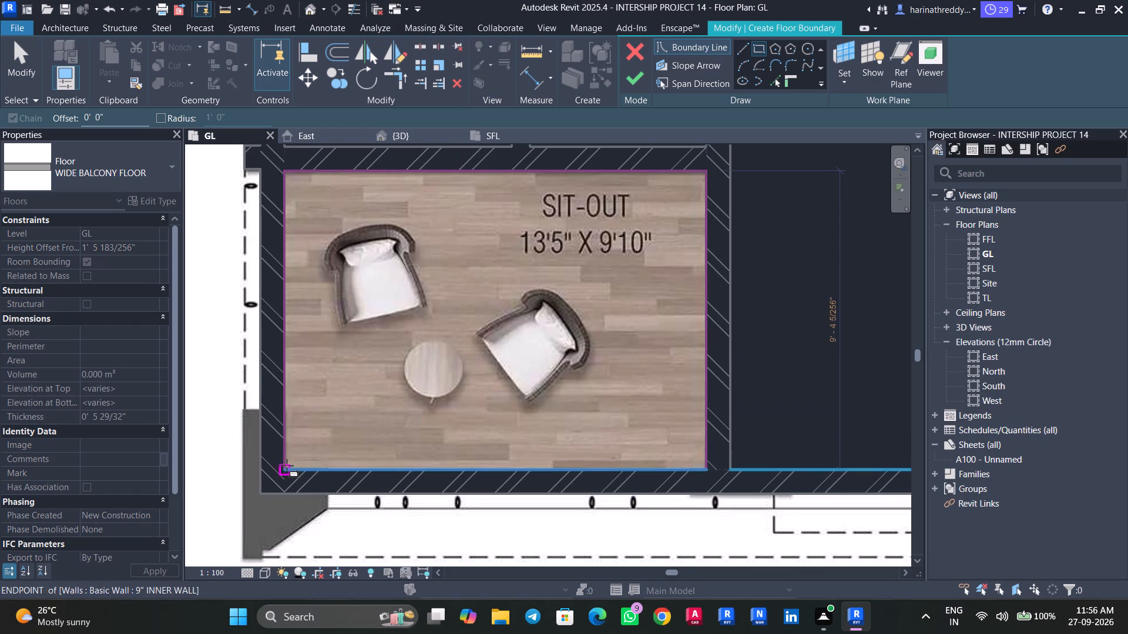
click(284, 466)
key(Escape)
scroll(358, 388, down, 9)
middle_drag(364, 376, 321, 481)
scroll(320, 477, down, 5)
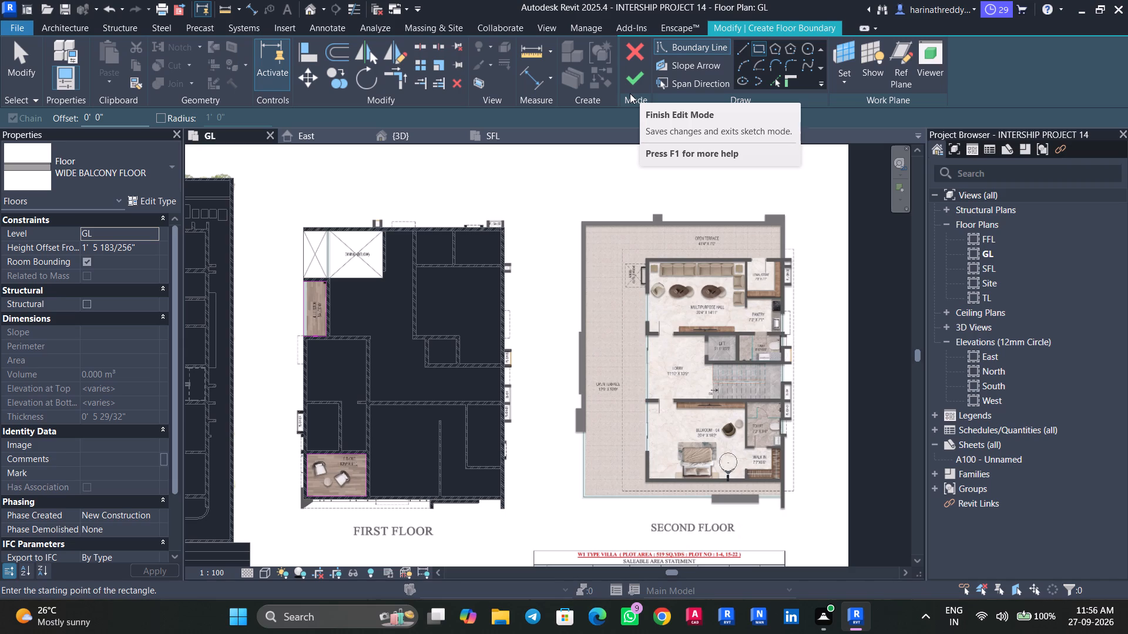
click(629, 85)
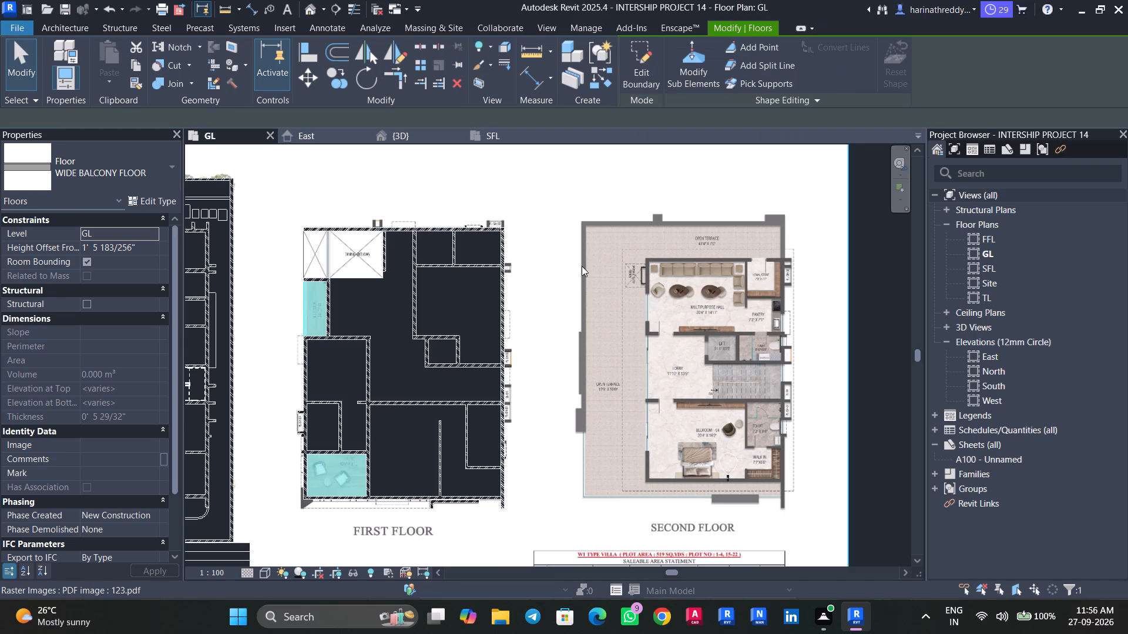
key(Escape)
key(Escape)
Examine the first floor's outer edges and the second-floor room layout on the PDF underlay.
scroll(297, 416, up, 8)
scroll(220, 448, up, 4)
scroll(265, 423, down, 7)
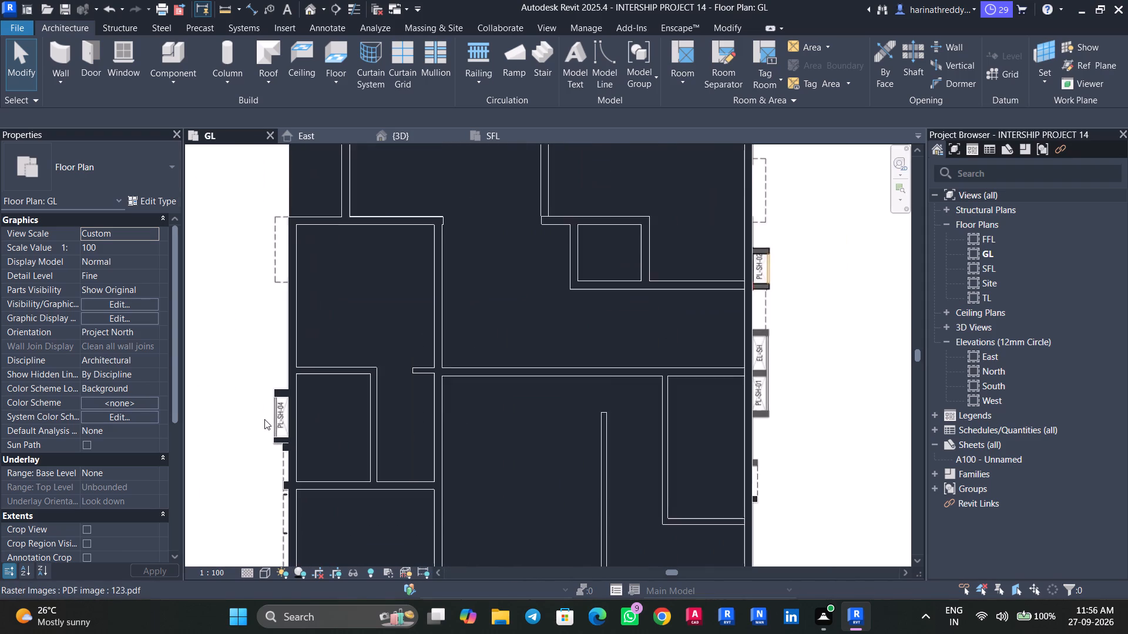
middle_drag(266, 423, 348, 308)
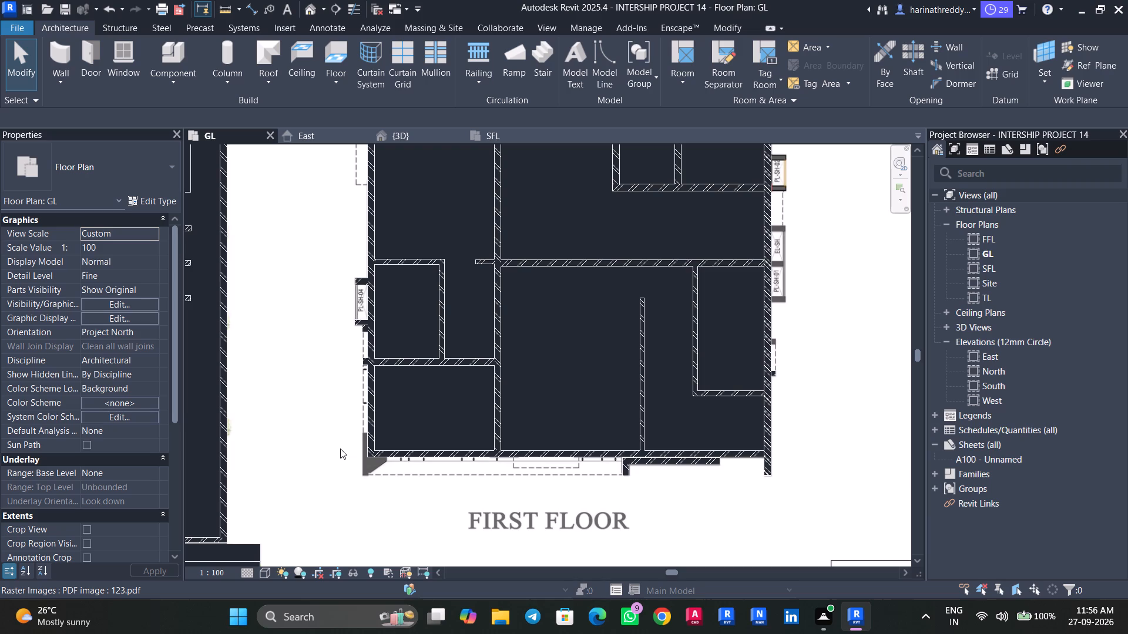
scroll(344, 450, up, 3)
middle_drag(347, 450, 362, 429)
scroll(360, 452, up, 4)
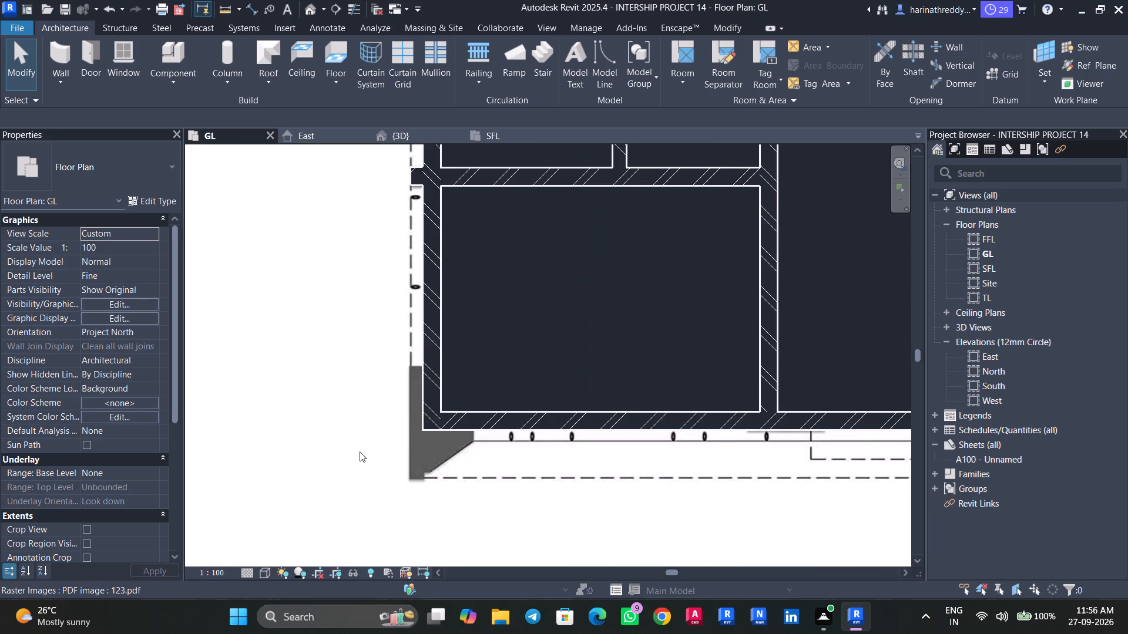
scroll(360, 451, down, 10)
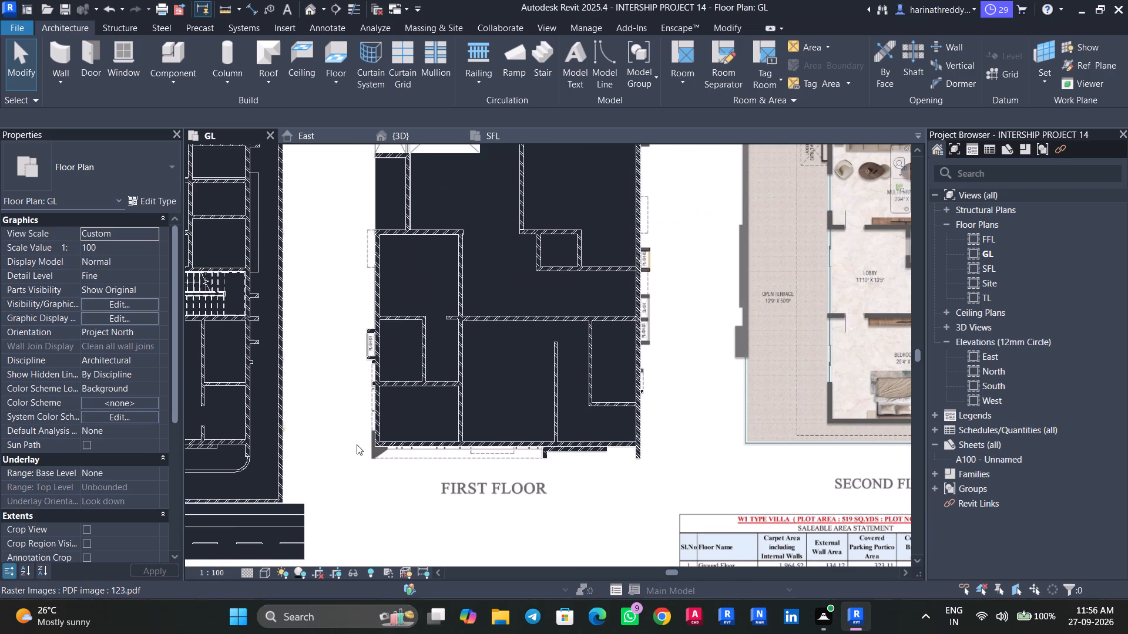
middle_drag(344, 409, 347, 517)
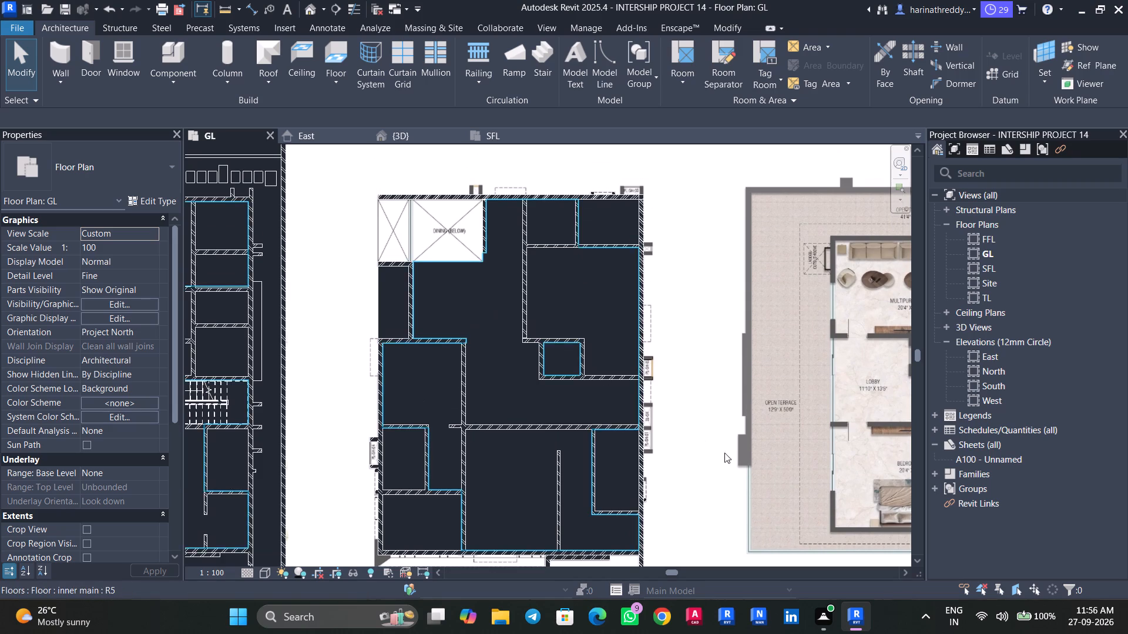
middle_drag(653, 419, 537, 377)
scroll(531, 410, up, 4)
middle_drag(664, 446, 320, 447)
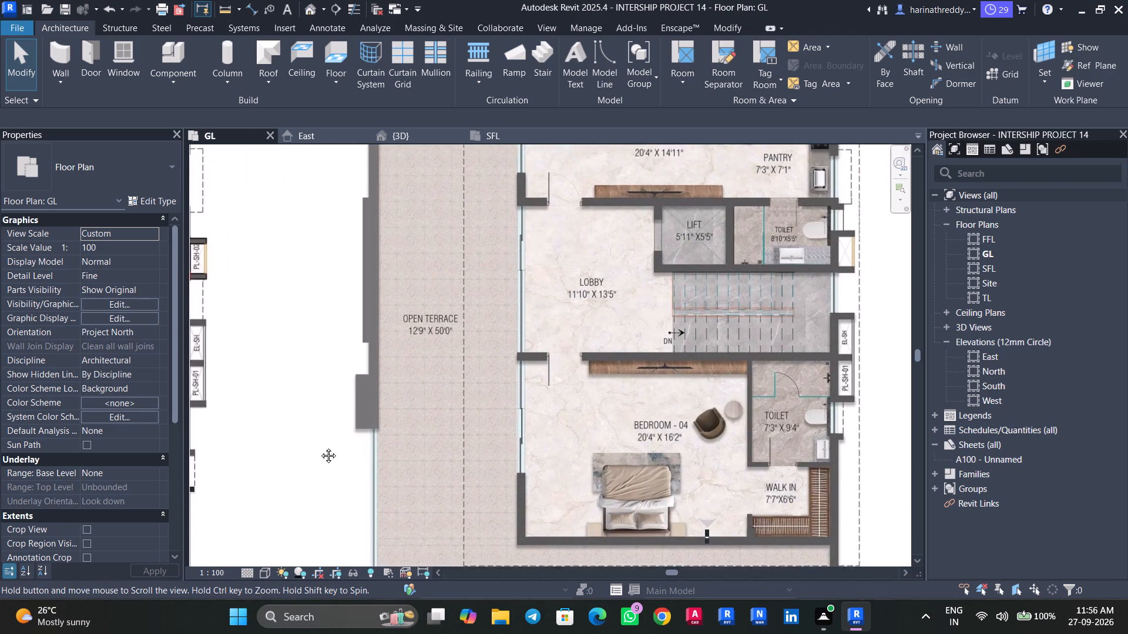
middle_drag(320, 447, 291, 483)
middle_drag(441, 386, 417, 421)
scroll(388, 409, down, 4)
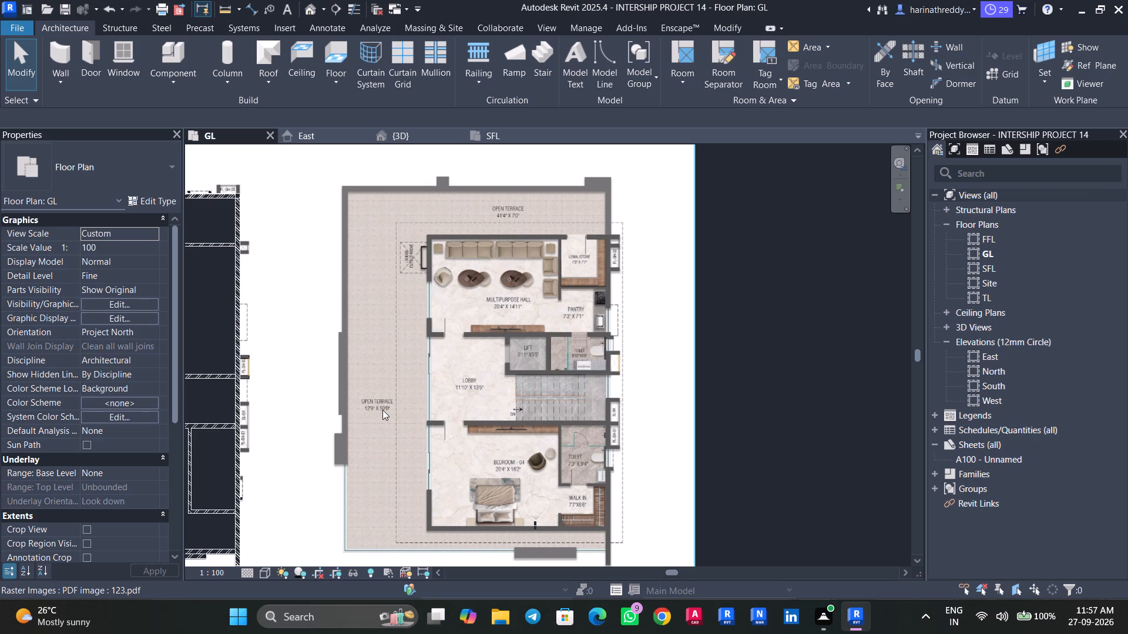
middle_drag(382, 410, 426, 456)
scroll(605, 282, up, 4)
scroll(437, 323, up, 4)
middle_drag(439, 327, 461, 343)
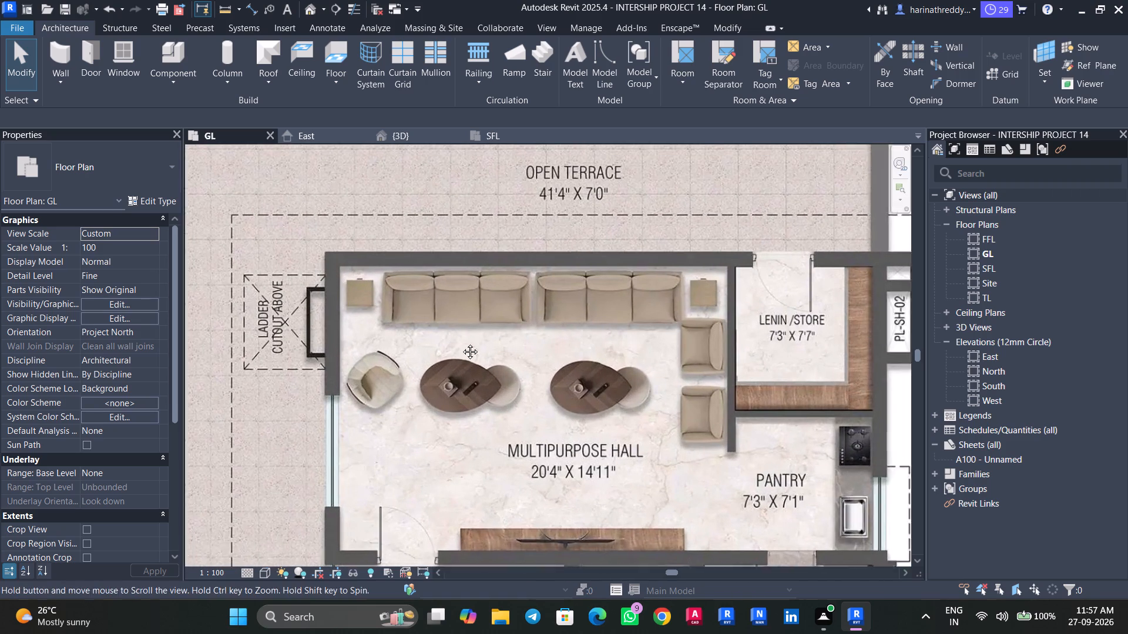
middle_drag(461, 343, 490, 356)
Draw a 9" INNER WALL along the second floor's open-terrace side, from the multipurpose hall's outer corner past LENIN/STORE to the PL-SH-02 shaft's outer edge.
key(w)
key(a)
scroll(365, 272, up, 3)
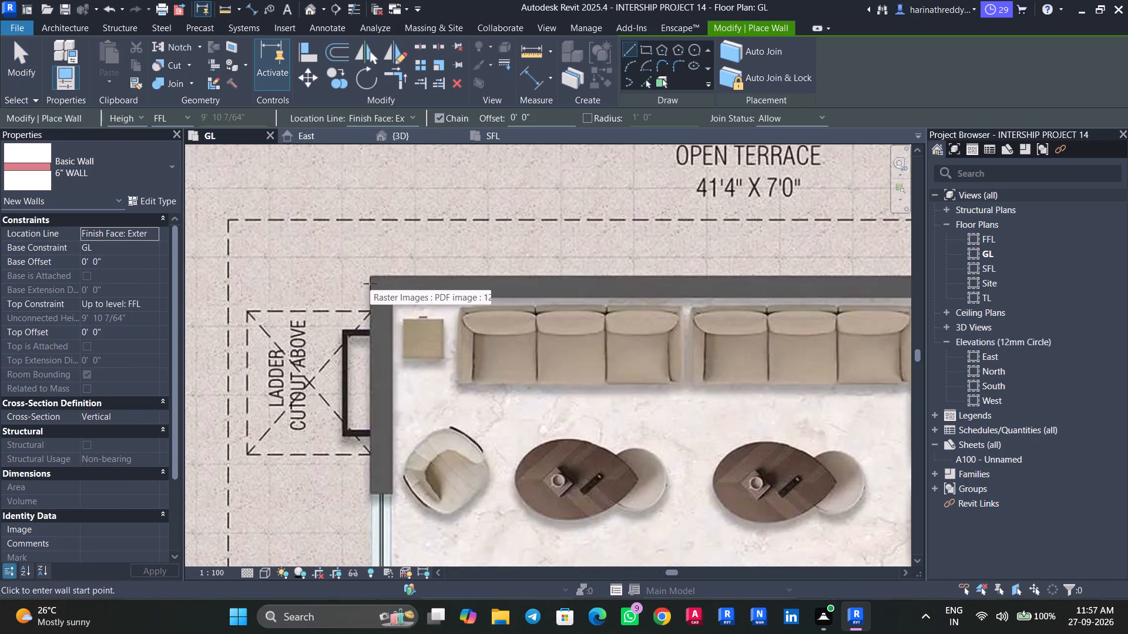
scroll(379, 282, up, 4)
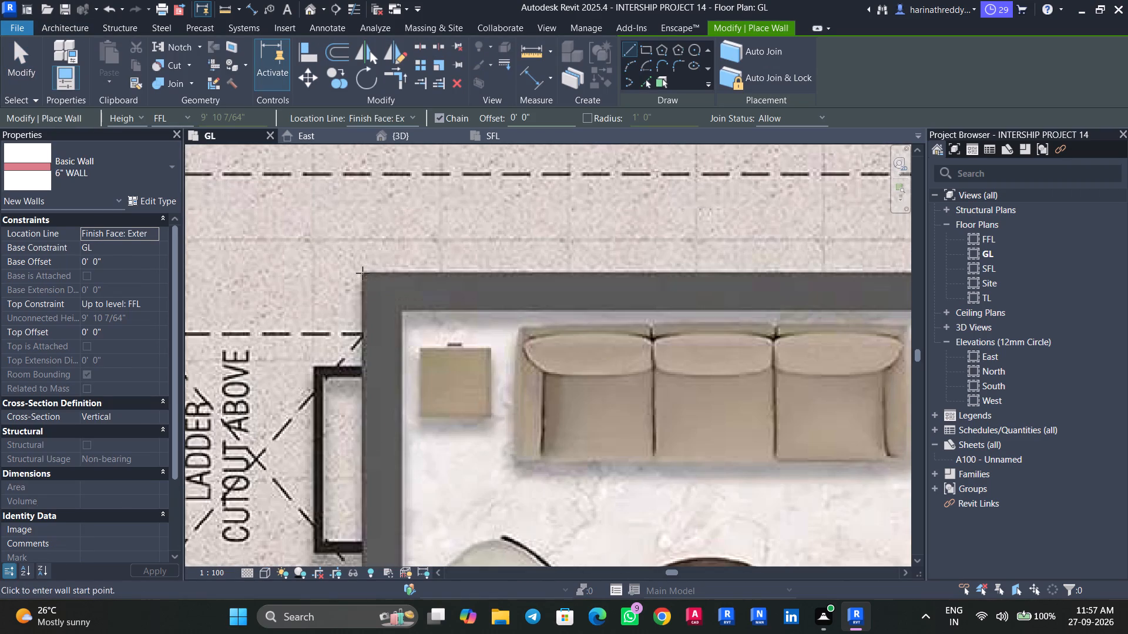
click(12, 158)
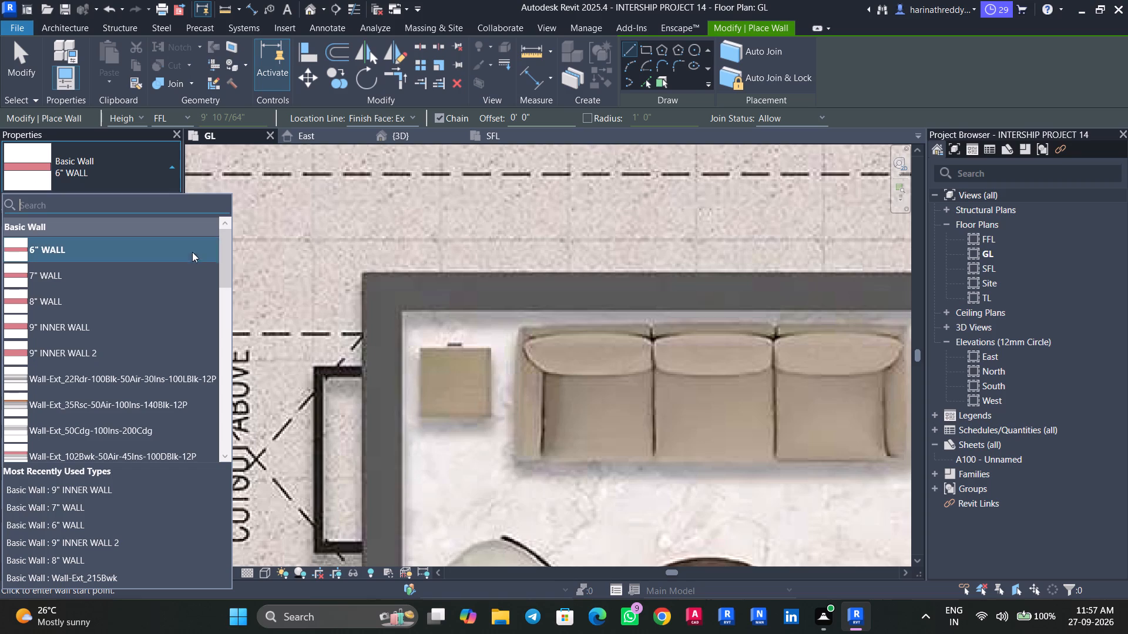
click(56, 321)
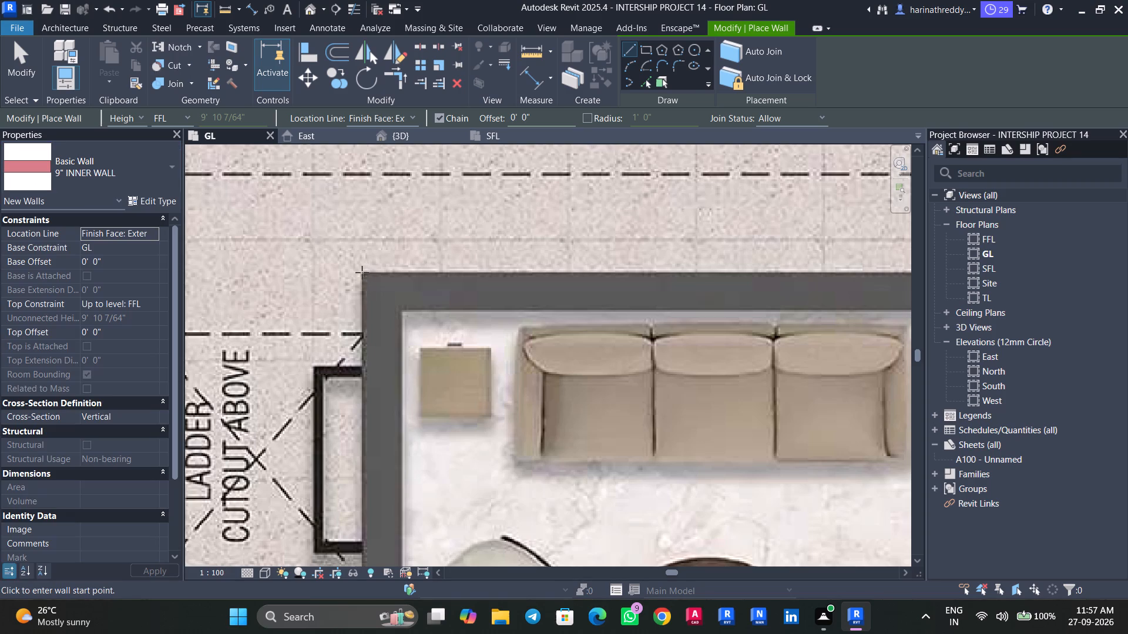
click(362, 272)
middle_drag(567, 275, 155, 276)
middle_drag(582, 294, 196, 290)
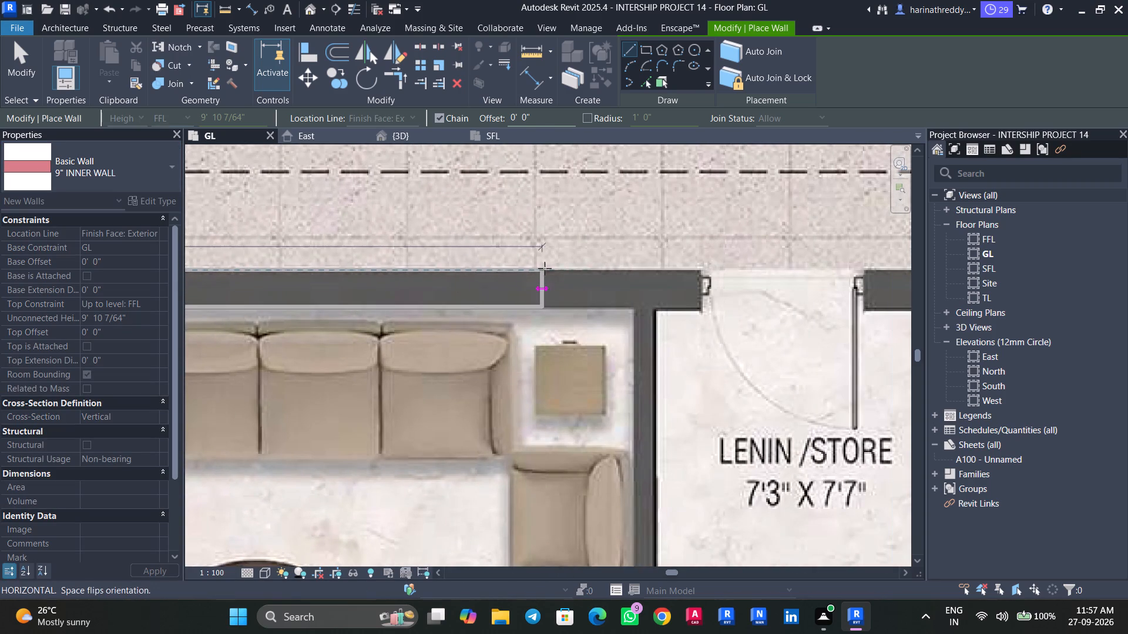
middle_drag(545, 268, 166, 271)
middle_drag(471, 272, 230, 273)
scroll(510, 283, up, 3)
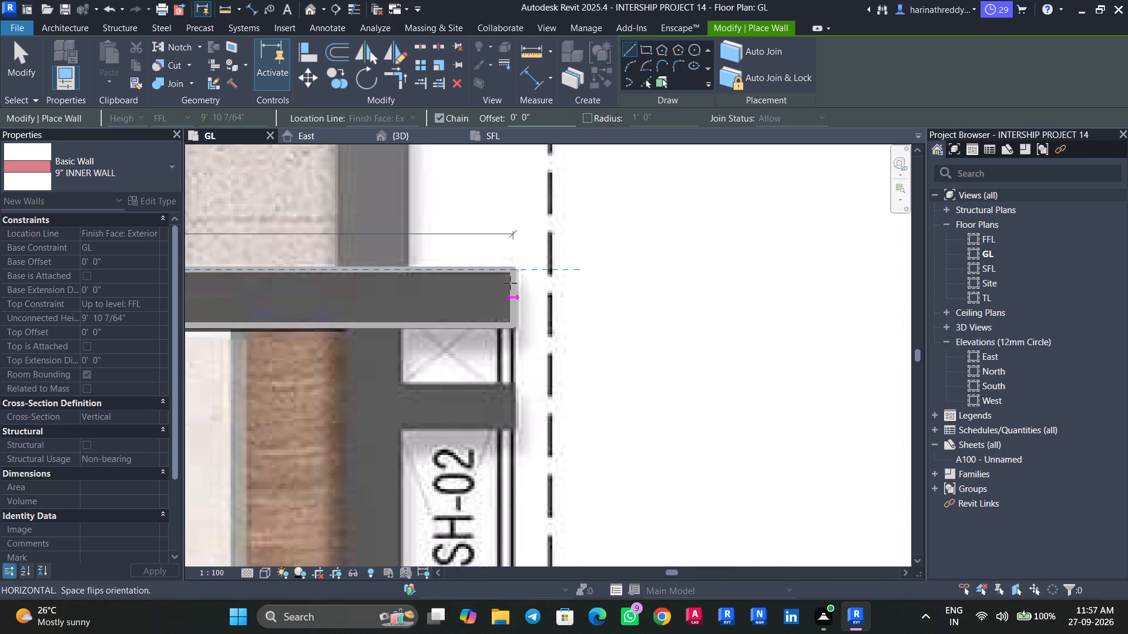
click(513, 283)
key(Escape)
Draw a 9" INNER WALL from the multipurpose hall's outer corner along the lobby's open-terrace side to Bedroom 04's far outer corner.
scroll(360, 358, down, 6)
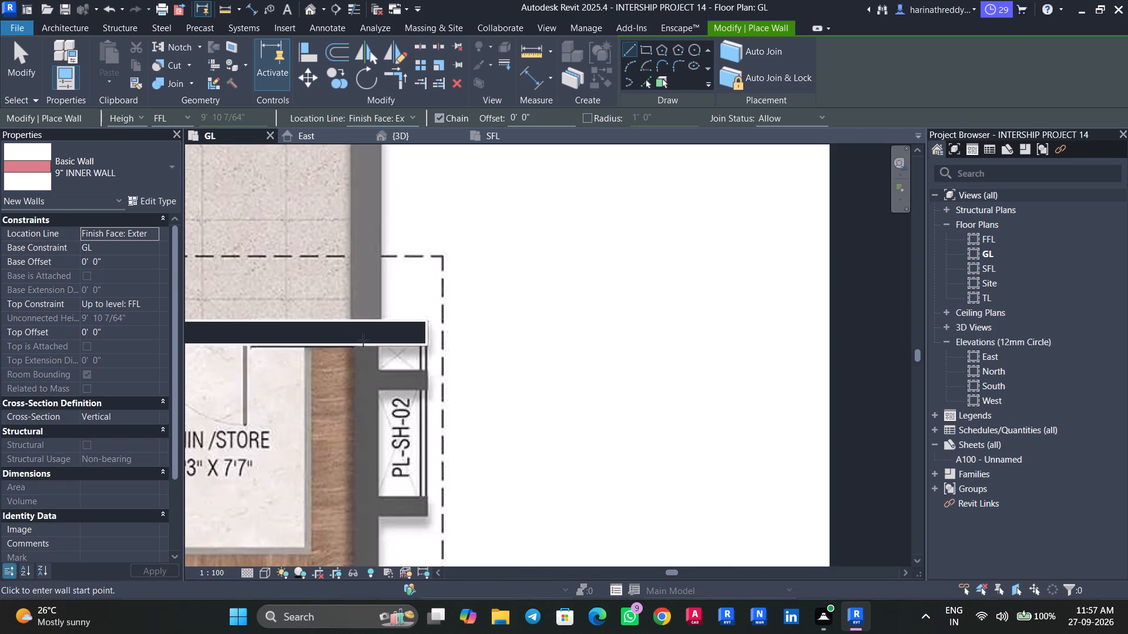
scroll(367, 224, down, 3)
middle_drag(366, 226, 506, 343)
middle_drag(372, 296, 631, 305)
scroll(542, 303, down, 4)
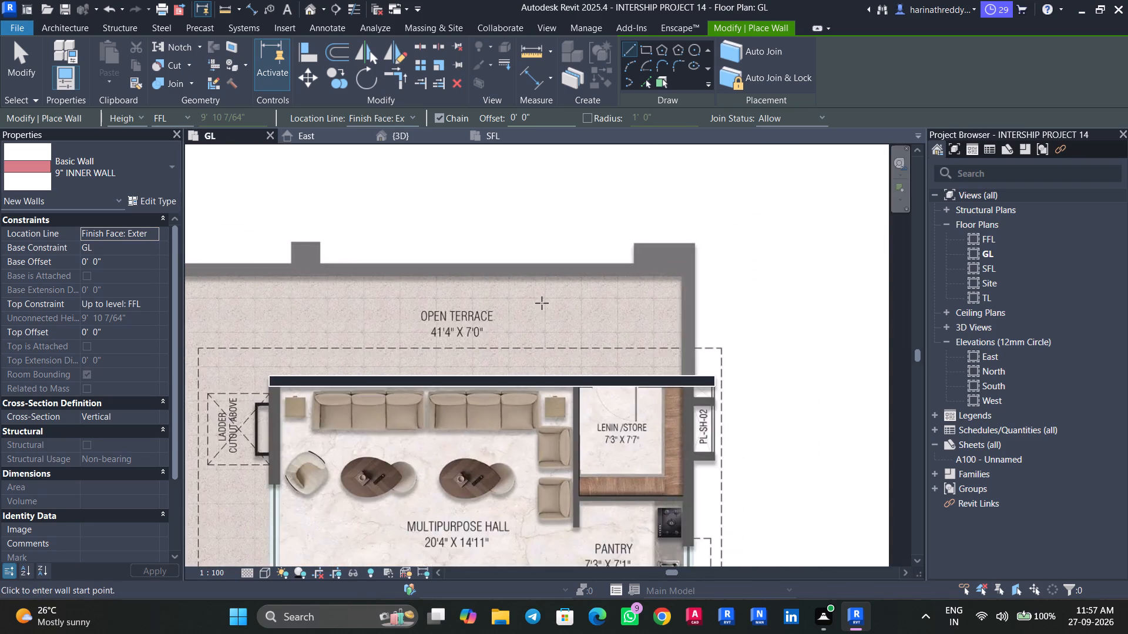
middle_drag(491, 340, 522, 231)
scroll(308, 275, up, 8)
scroll(320, 264, down, 1)
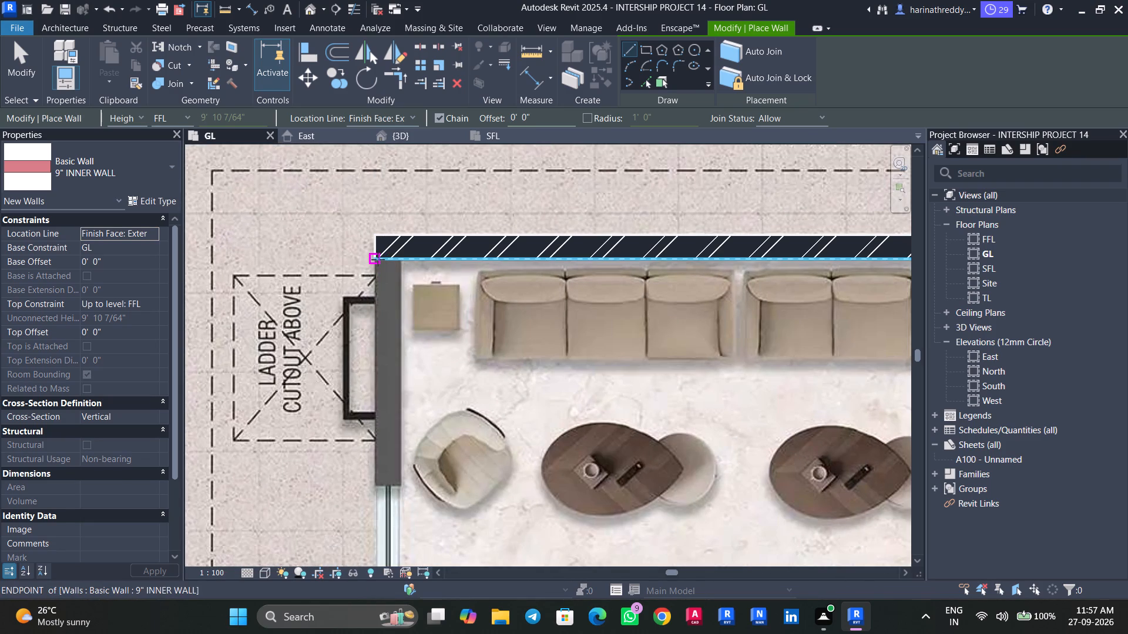
click(378, 259)
key(space)
middle_drag(367, 378, 367, 366)
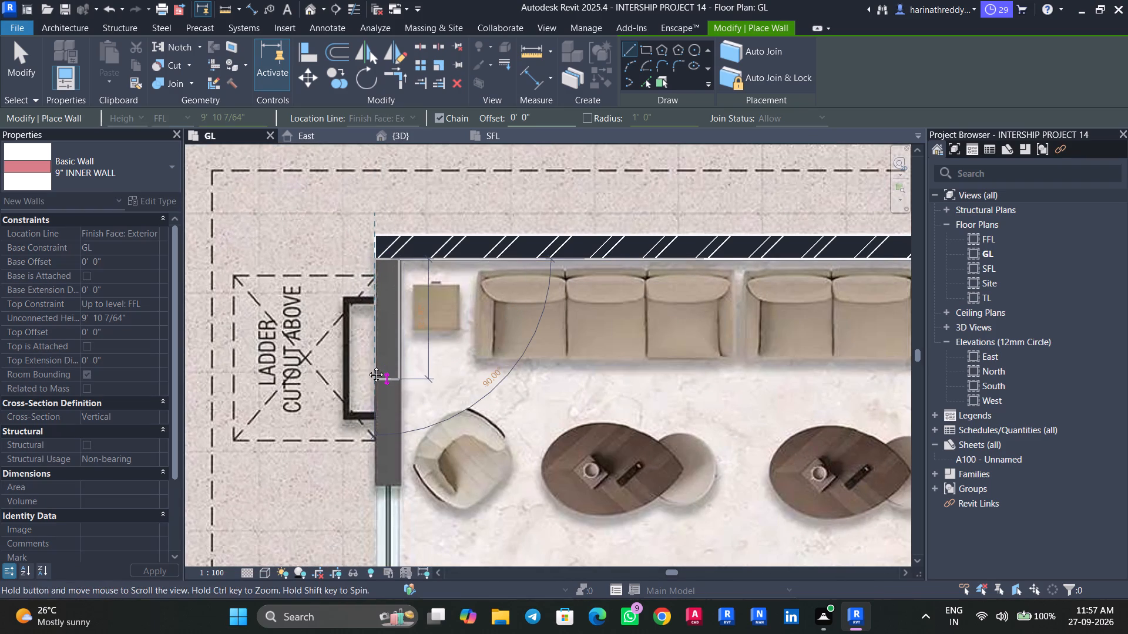
middle_drag(367, 366, 367, 214)
middle_drag(373, 364, 373, 206)
middle_drag(373, 362, 374, 203)
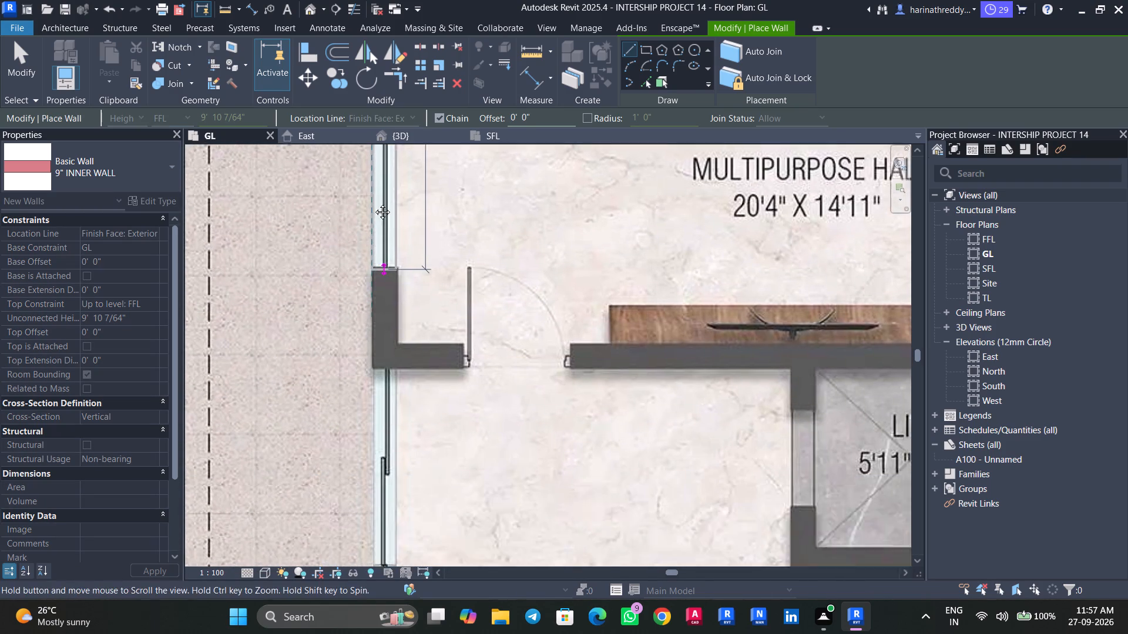
middle_drag(374, 203, 374, 198)
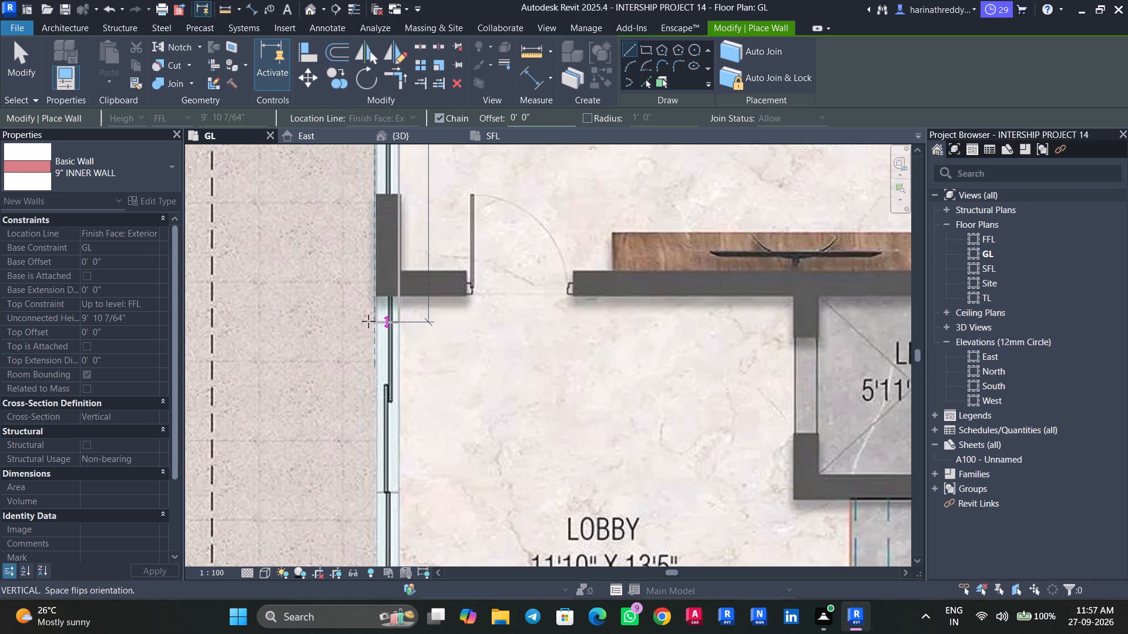
middle_drag(368, 321, 370, 113)
scroll(370, 187, down, 2)
scroll(370, 187, up, 1)
scroll(370, 187, down, 1)
scroll(370, 187, up, 1)
scroll(370, 187, down, 2)
middle_drag(375, 308, 388, 127)
middle_drag(381, 294, 384, 146)
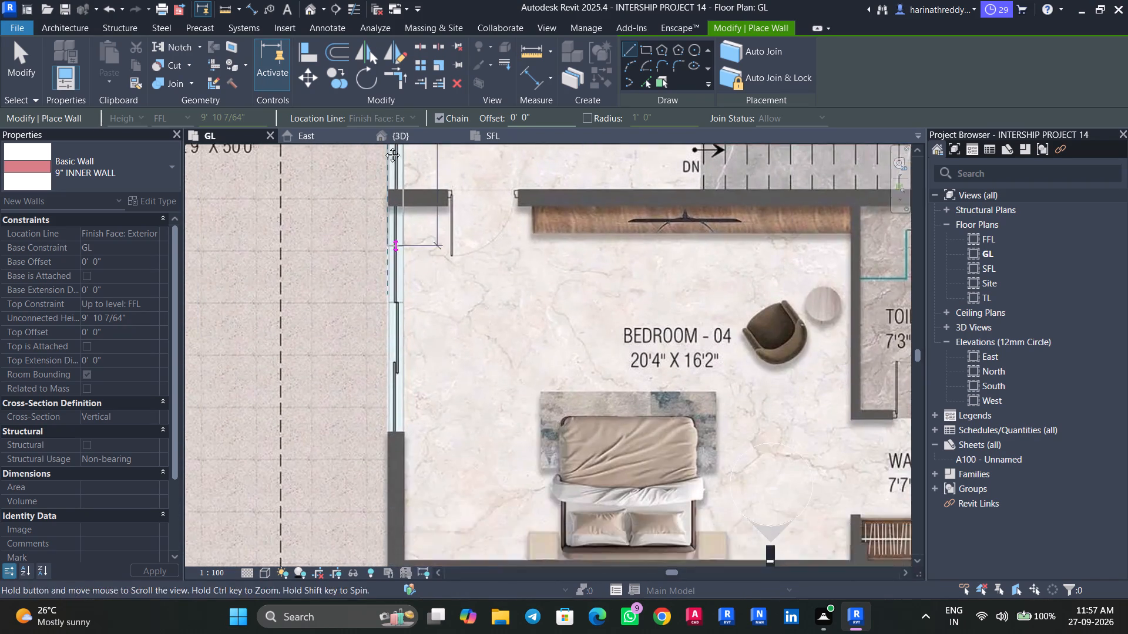
middle_drag(384, 146, 386, 109)
scroll(397, 371, up, 5)
middle_drag(398, 378, 392, 196)
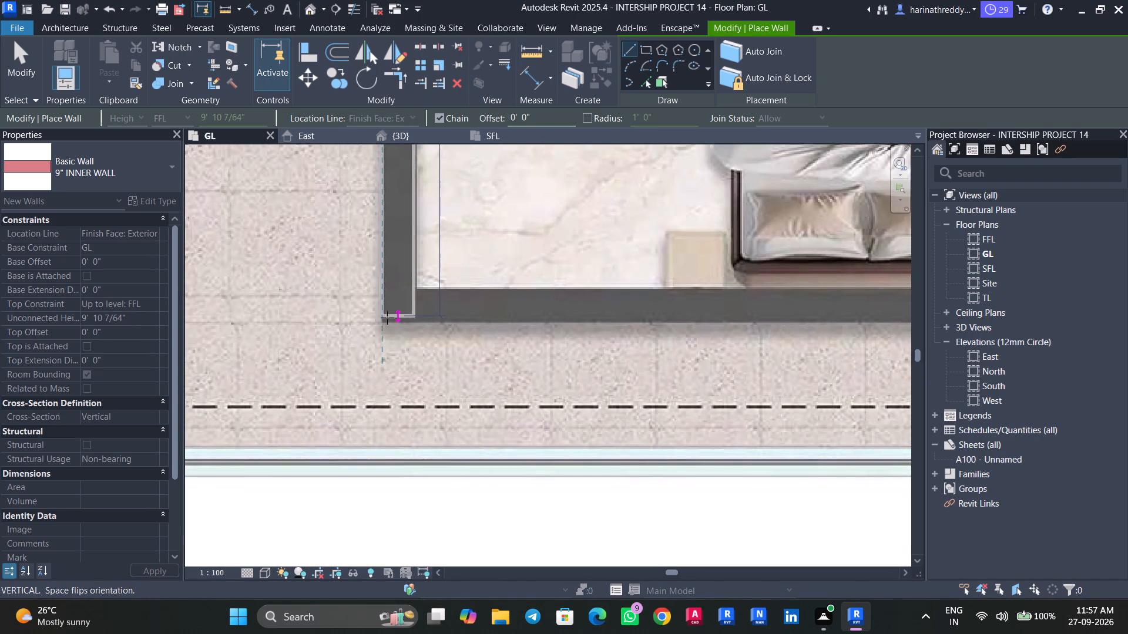
click(386, 325)
key(Escape)
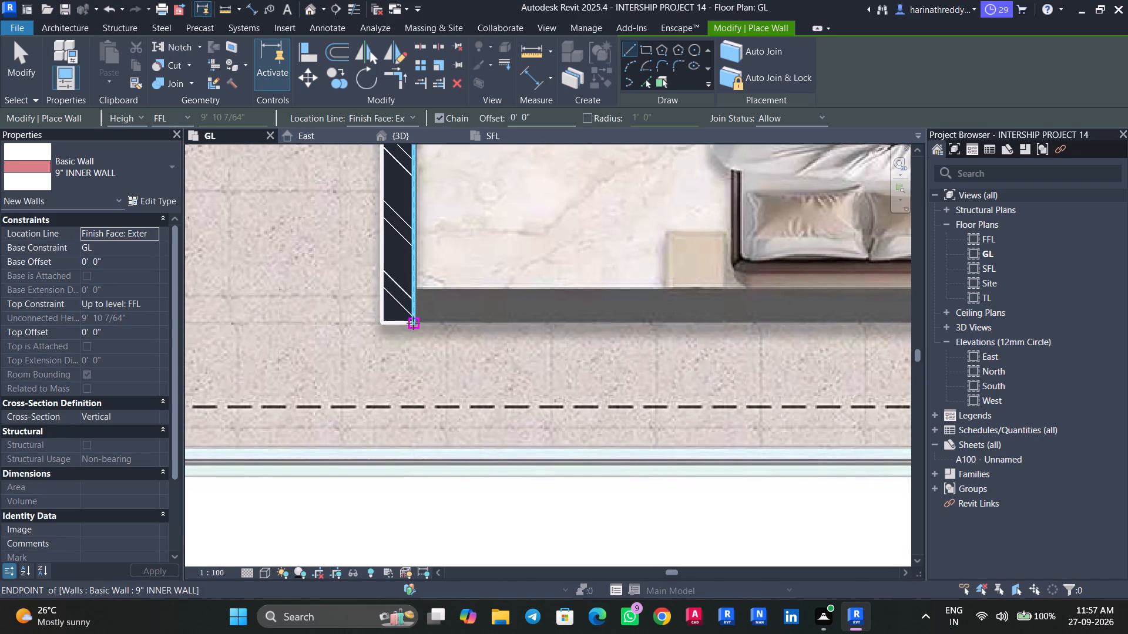
Draw a 9" INNER WALL along the outer side of Bedroom 04 and its walk-in, ending at the shaft-side wall's inner face.
click(413, 323)
key(space)
middle_drag(542, 328, 98, 301)
middle_drag(449, 305, 109, 304)
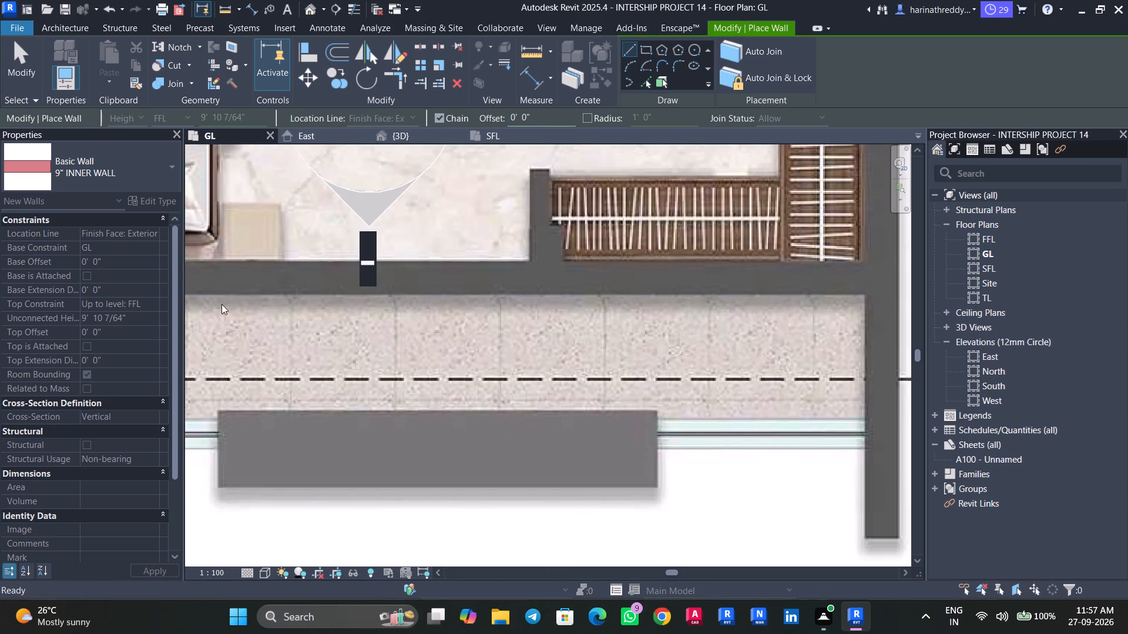
middle_drag(529, 304, 139, 304)
scroll(140, 302, up, 1)
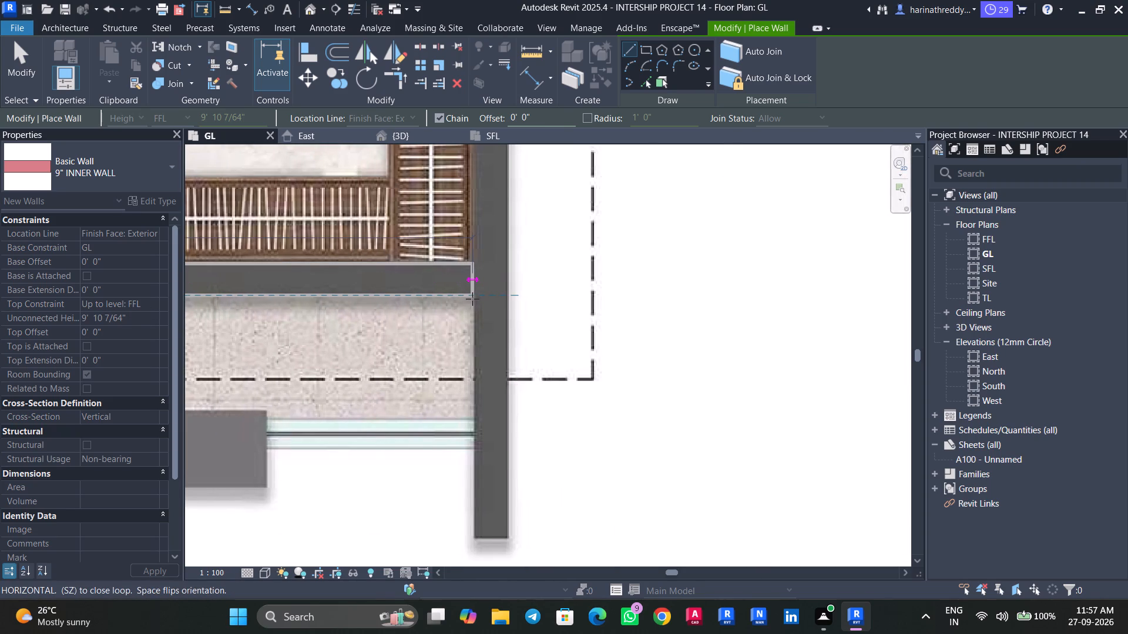
click(472, 299)
key(Escape)
Draw the shaft-side 9" INNER WALL, about 54'9" long, from its projecting end beyond the walk-in to the LENIN/STORE terrace wall.
click(507, 535)
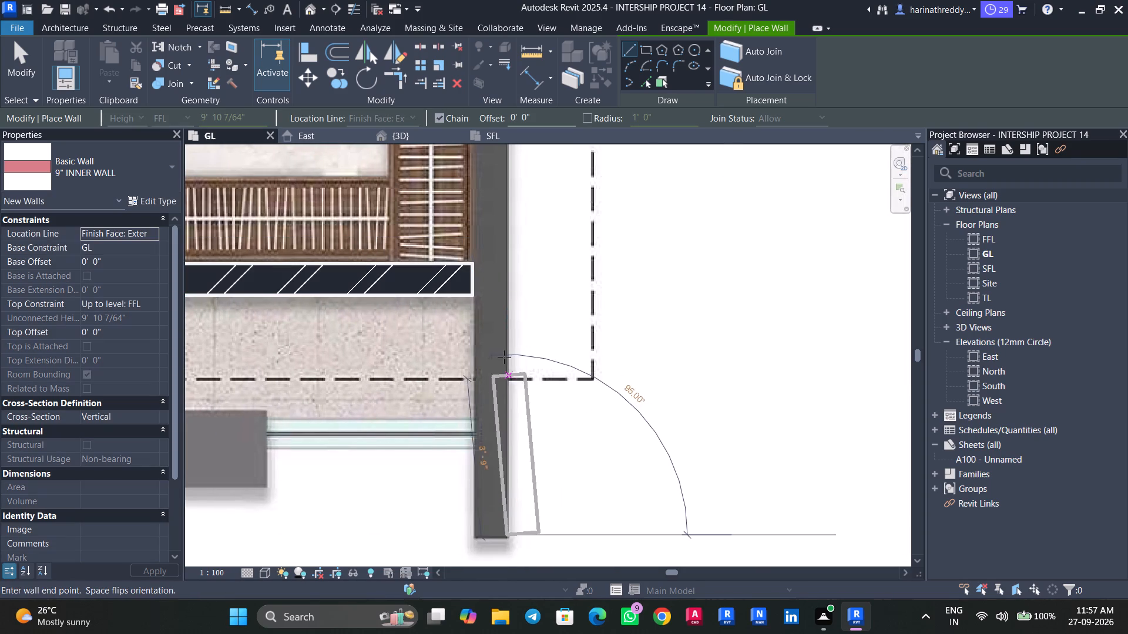
key(space)
middle_drag(508, 204, 464, 467)
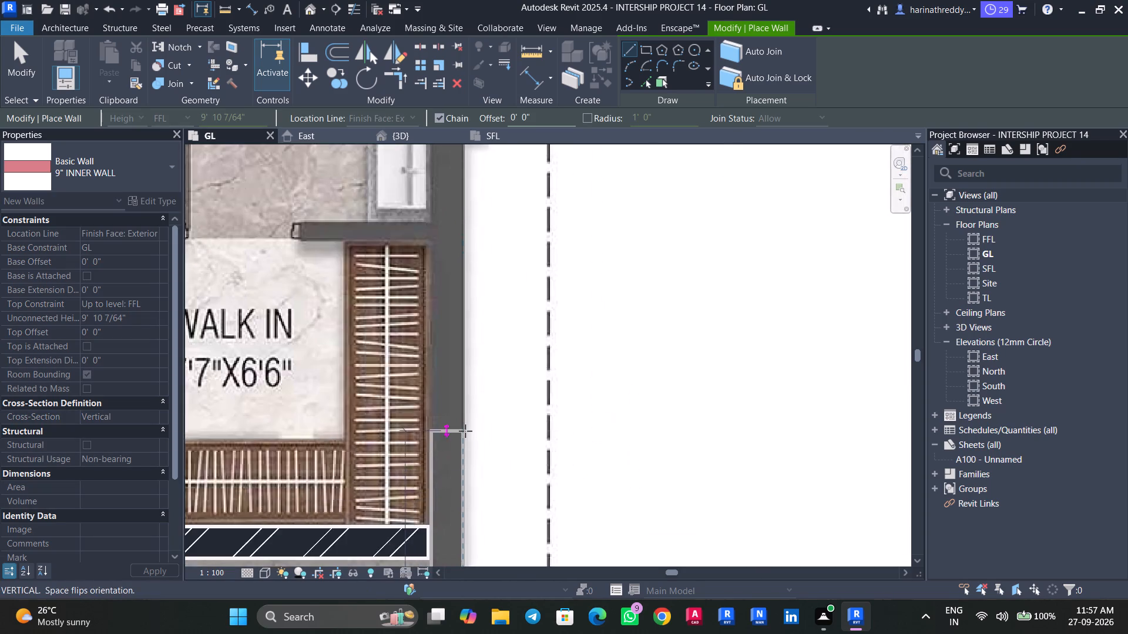
scroll(465, 431, down, 1)
scroll(465, 431, up, 1)
scroll(465, 431, down, 5)
middle_drag(468, 261, 445, 390)
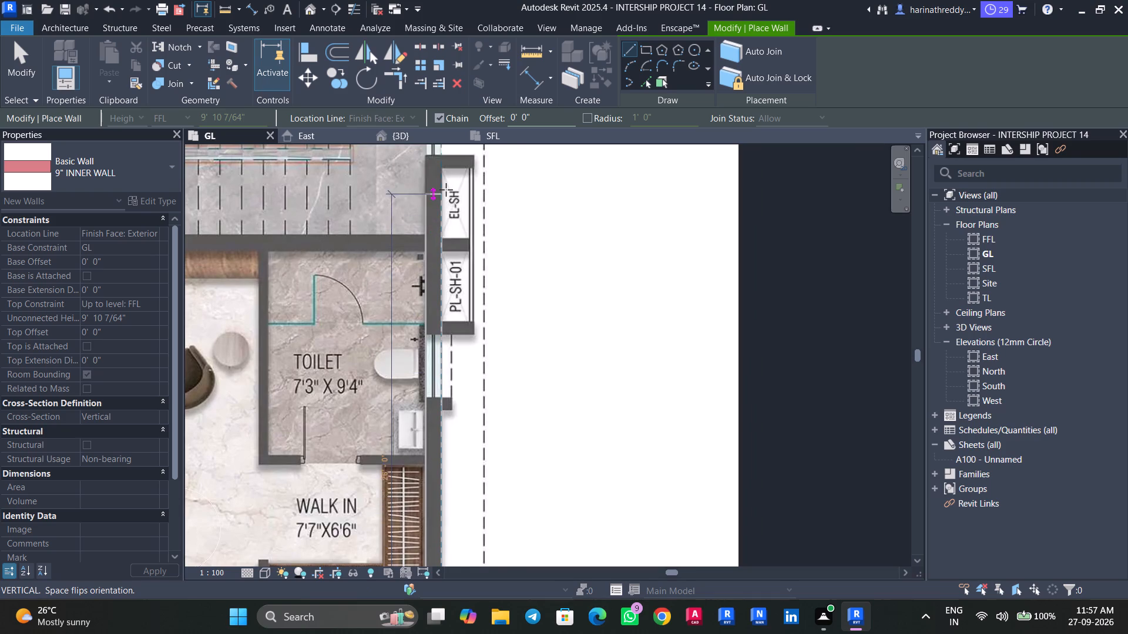
scroll(446, 190, up, 4)
middle_drag(442, 187, 422, 456)
scroll(422, 447, down, 10)
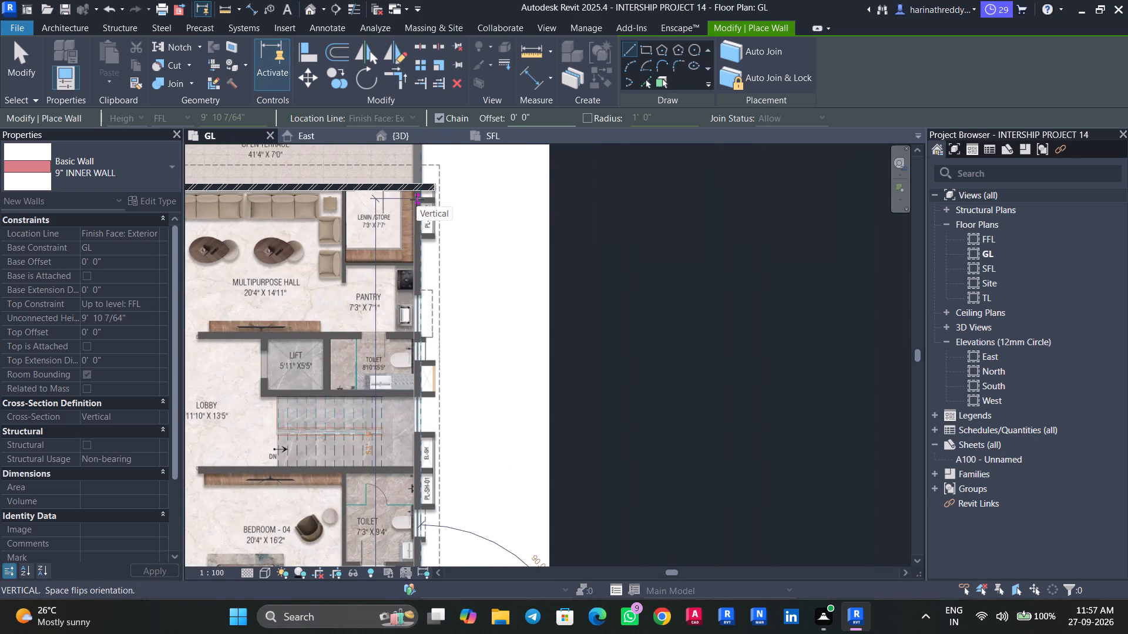
scroll(417, 200, down, 1)
scroll(417, 200, up, 4)
click(418, 188)
key(Escape)
middle_drag(414, 225, 389, 466)
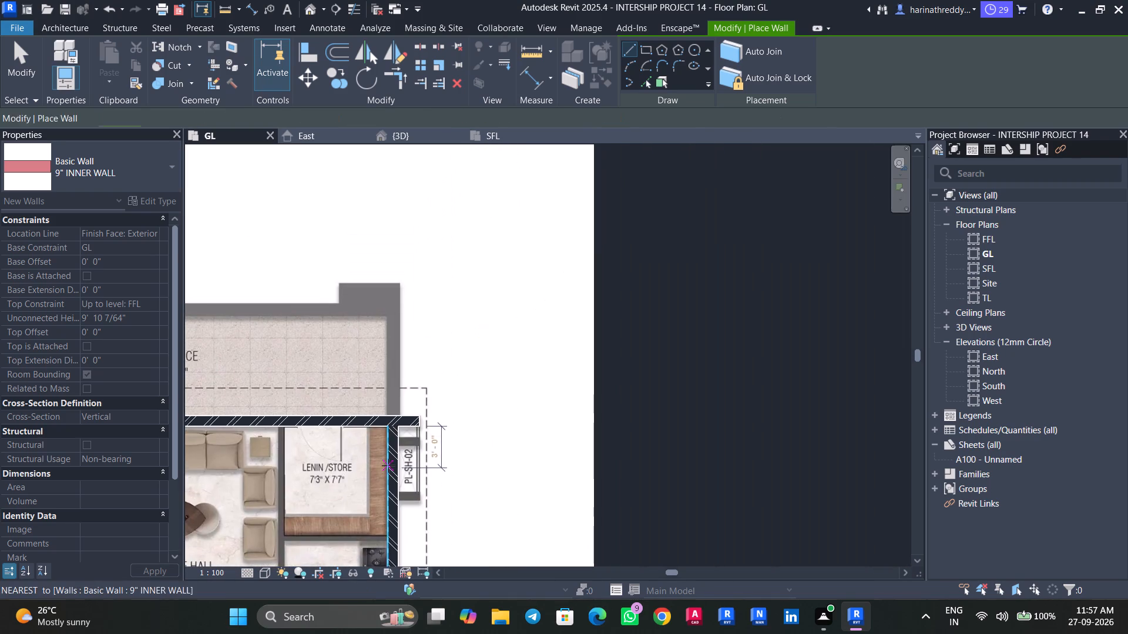
click(388, 466)
scroll(387, 436, up, 4)
key(Escape)
key(Escape)
key(Escape)
Extend the shaft-side wall past the LENIN/STORE to the open terrace's outer corner, making it 64'9" long.
click(381, 448)
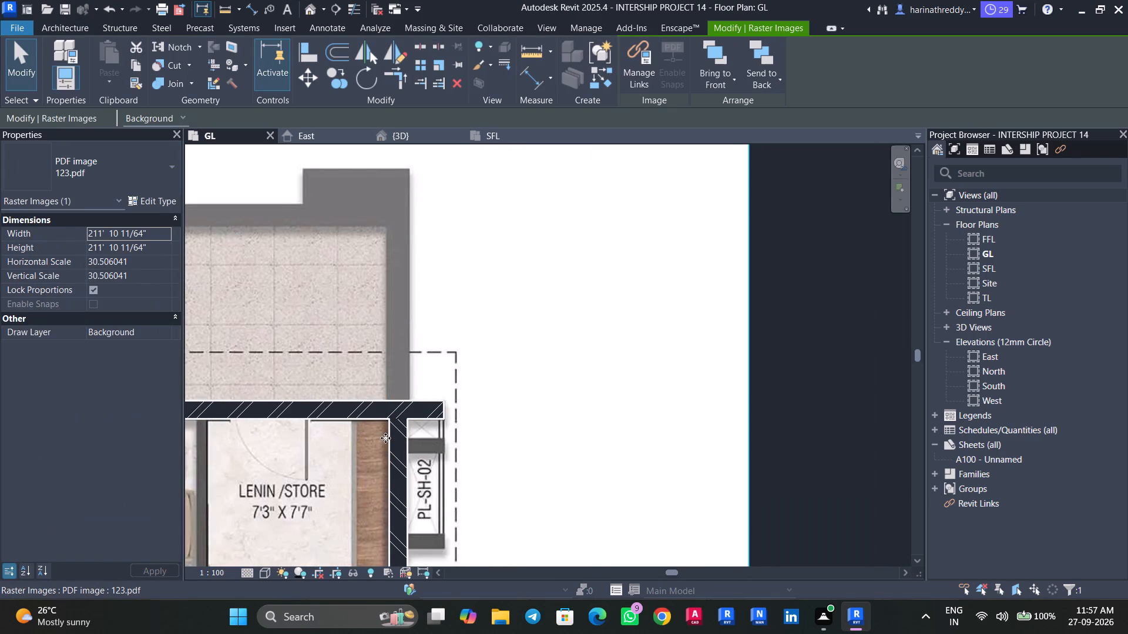
click(389, 439)
key(Escape)
click(394, 443)
drag(406, 409, 405, 397)
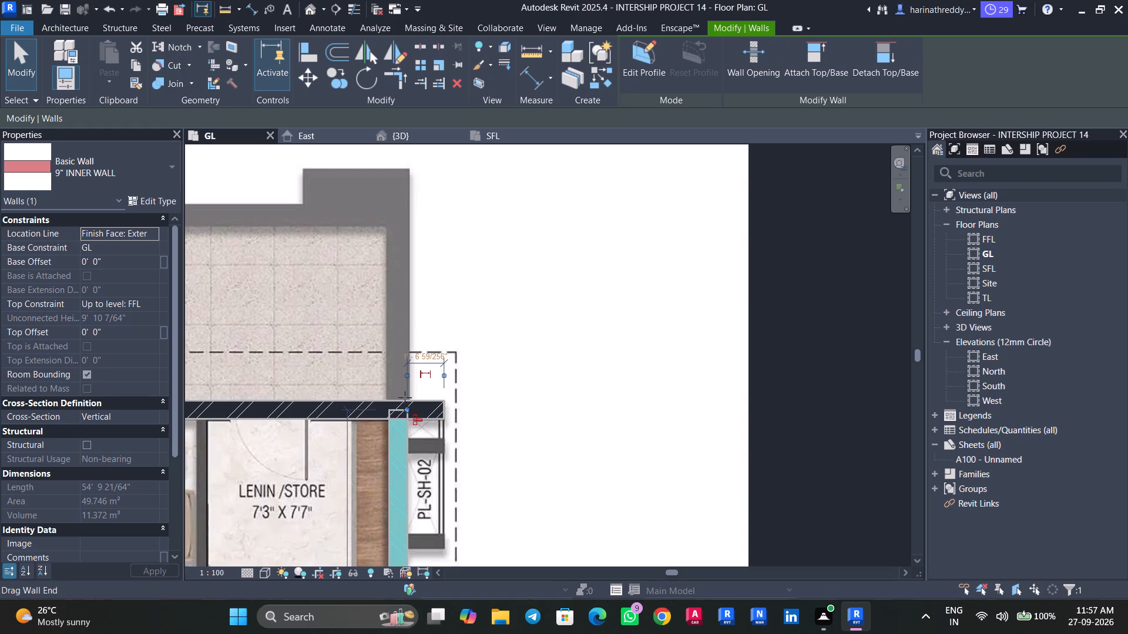
drag(405, 397, 407, 171)
scroll(407, 171, up, 5)
middle_drag(406, 174, 425, 274)
scroll(425, 274, up, 6)
drag(427, 278, 427, 259)
key(Escape)
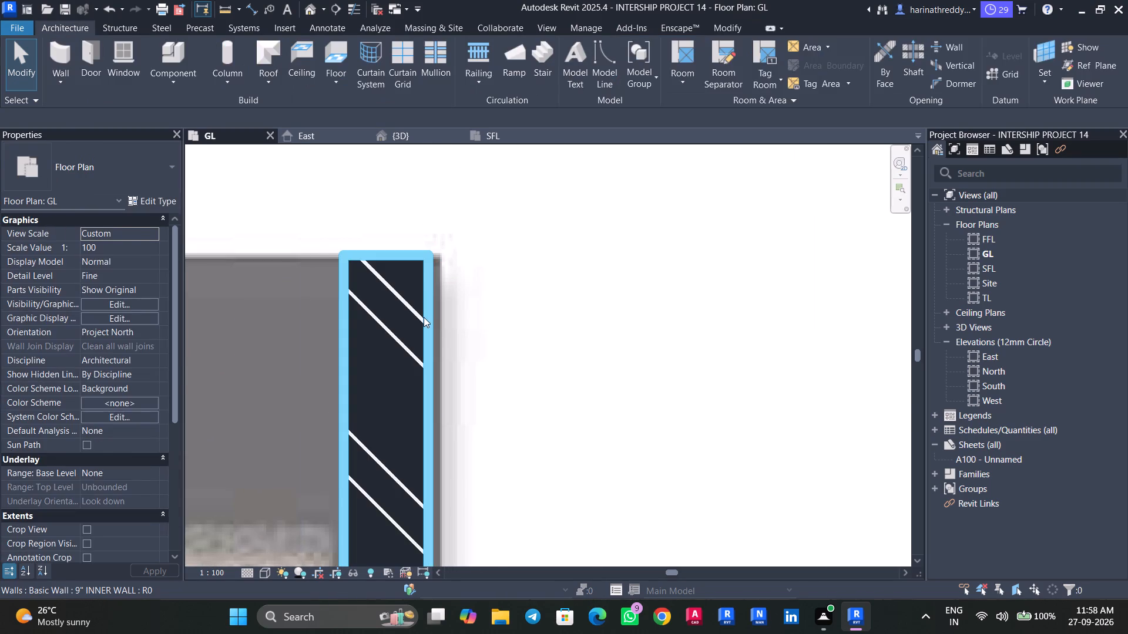
Nudge the shaft-side wall three increments outward to match the outer face on the underlay, and deselect it.
click(424, 317)
key(Right)
key(Right)
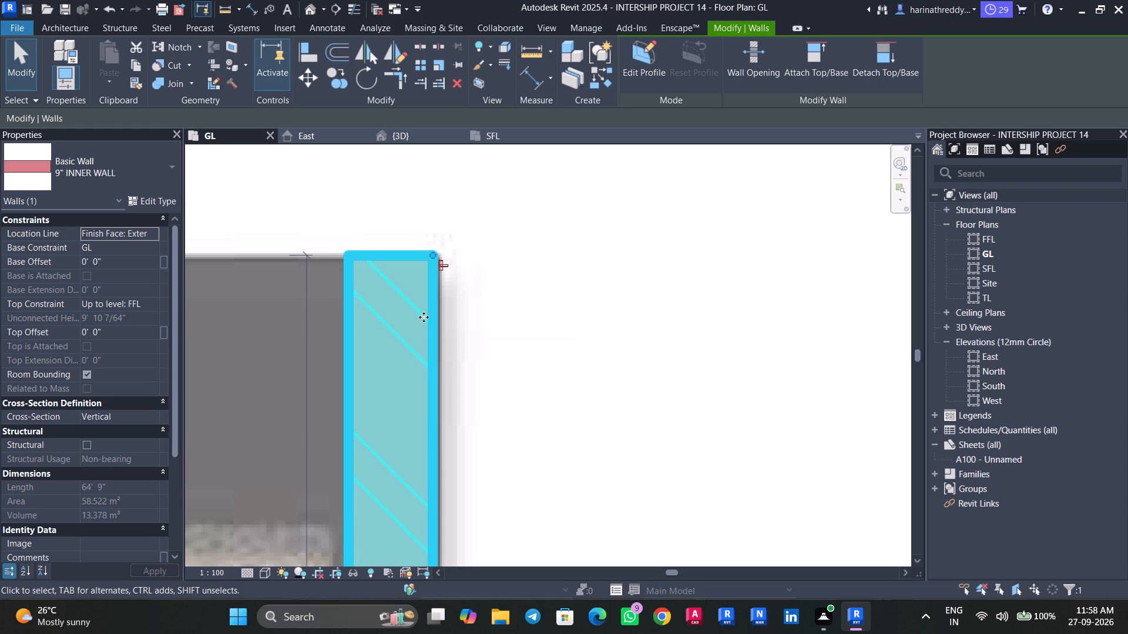
key(Right)
scroll(424, 317, down, 7)
scroll(424, 317, up, 1)
scroll(424, 312, down, 4)
middle_drag(474, 398, 484, 212)
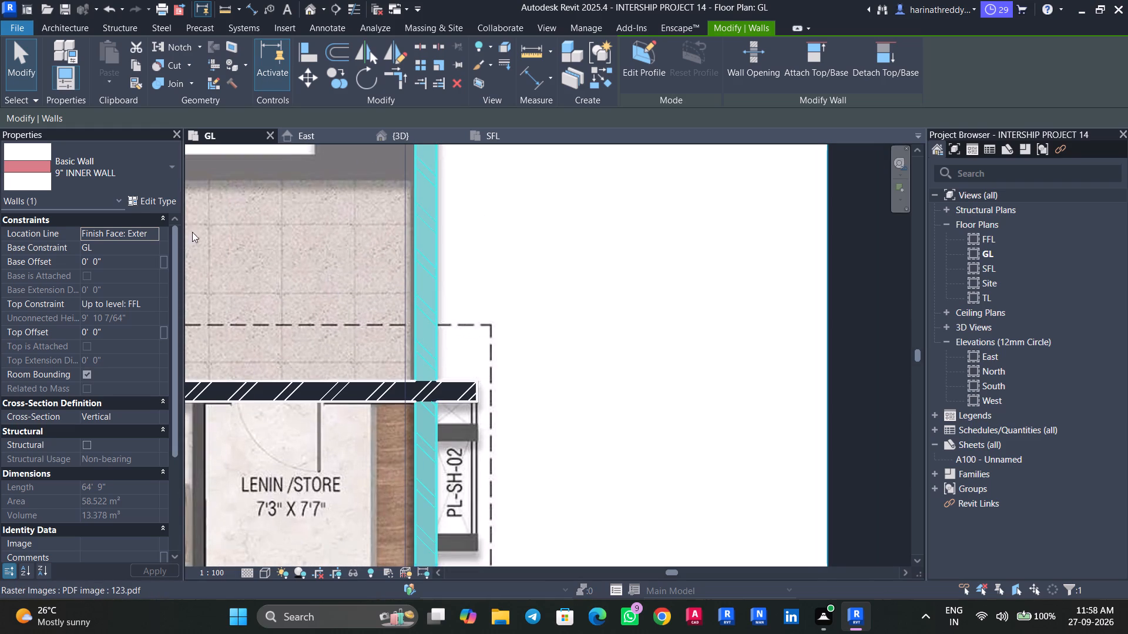
scroll(464, 318, down, 7)
key(Escape)
key(Escape)
Examine the traced second-floor perimeter and the thick wall block on the terrace edge outside Bedroom 04.
scroll(441, 430, up, 4)
scroll(512, 463, down, 4)
middle_drag(512, 461, 501, 332)
scroll(501, 332, down, 4)
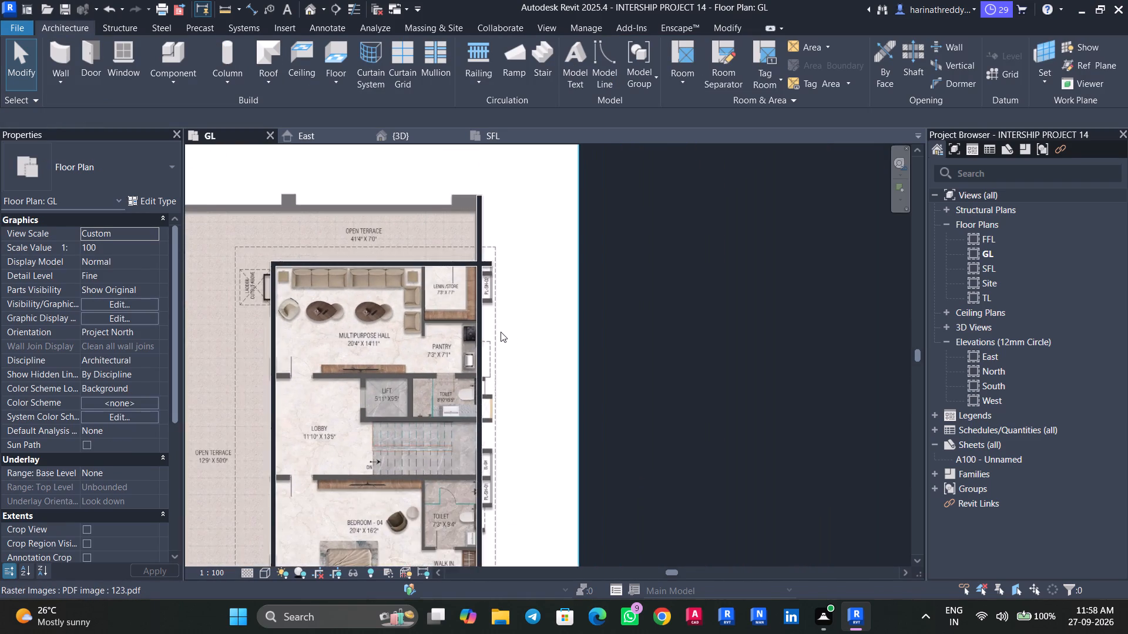
middle_drag(498, 387, 512, 414)
middle_drag(512, 413, 519, 264)
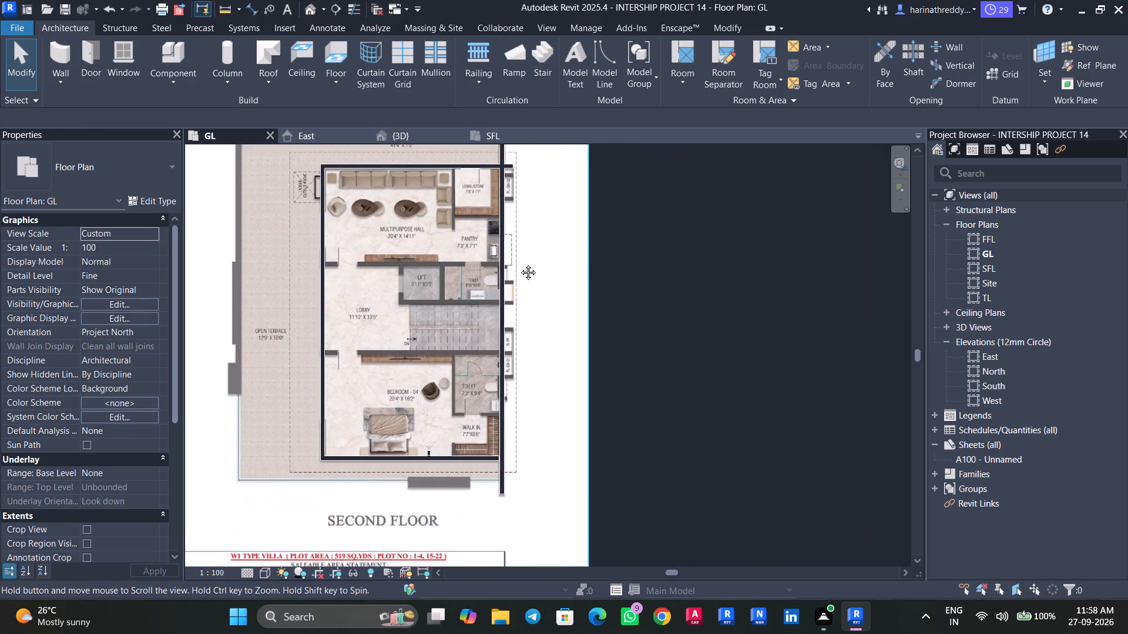
middle_drag(519, 264, 521, 256)
scroll(478, 473, up, 5)
middle_drag(454, 456, 534, 471)
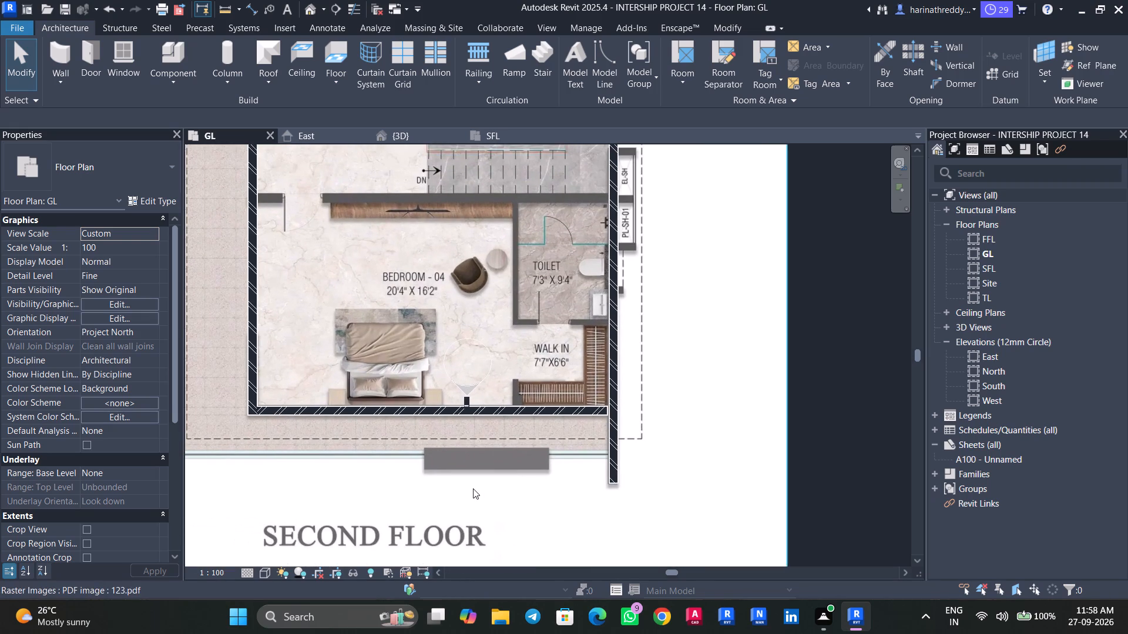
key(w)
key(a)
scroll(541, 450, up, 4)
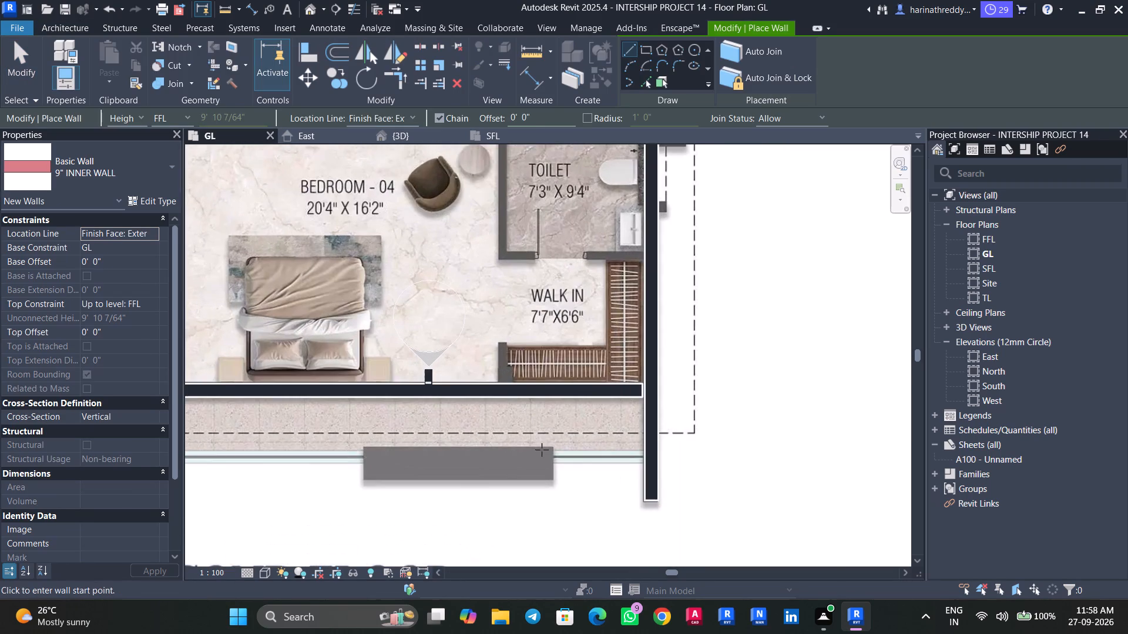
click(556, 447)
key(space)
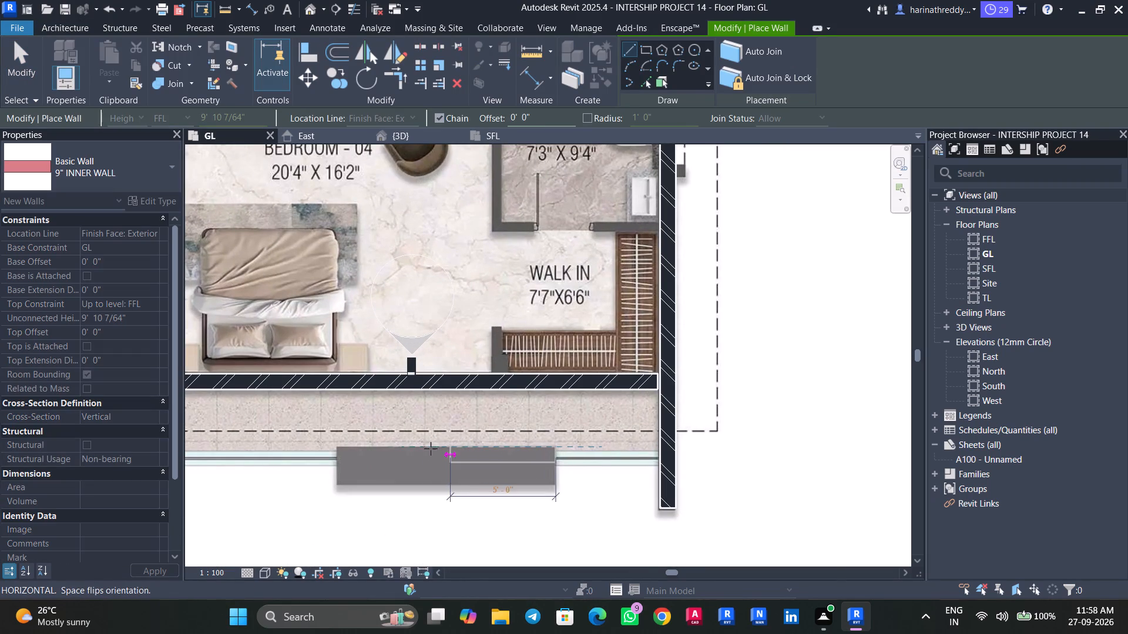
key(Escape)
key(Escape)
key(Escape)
Check the thickness of the grey wall block on the terrace edge outside Bedroom 04.
click(427, 478)
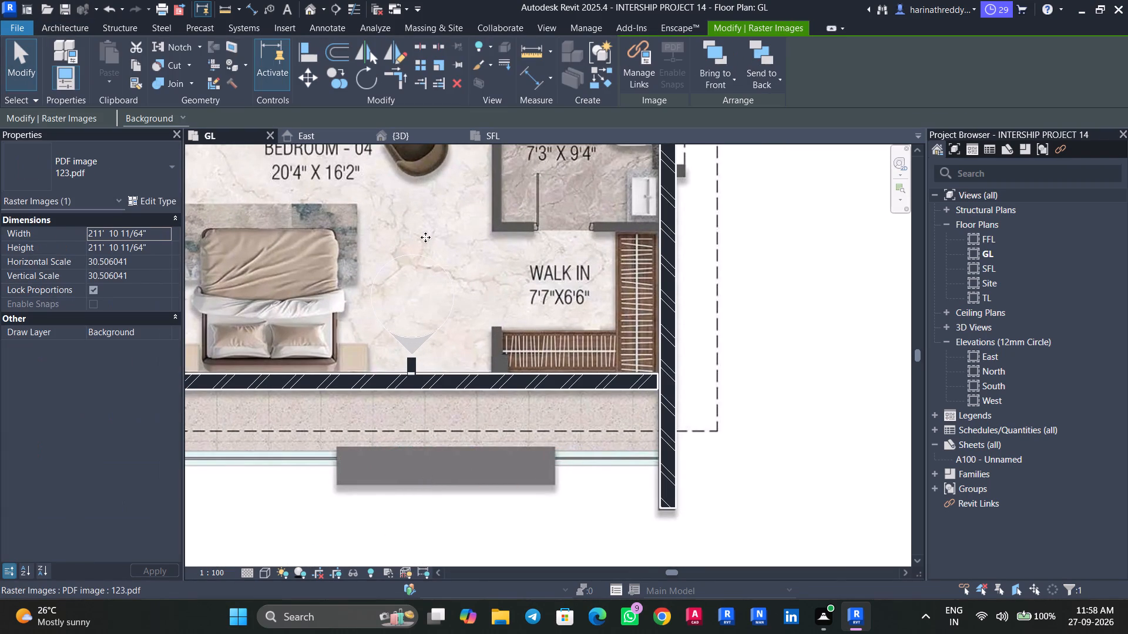
click(434, 68)
scroll(533, 469, up, 2)
scroll(533, 475, down, 1)
scroll(534, 482, up, 2)
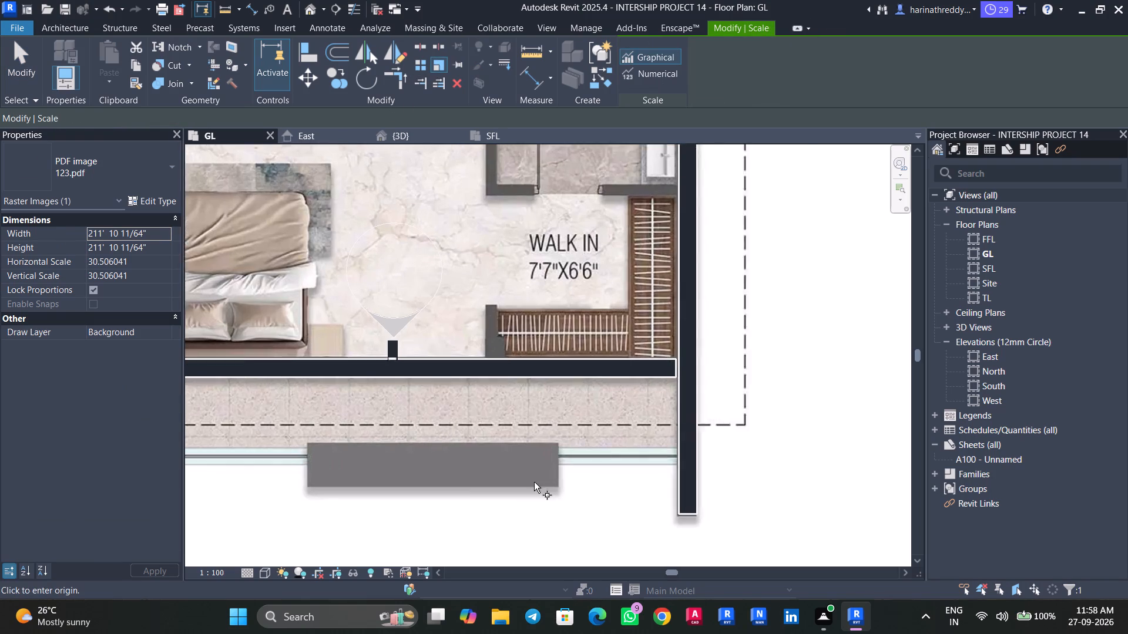
click(548, 488)
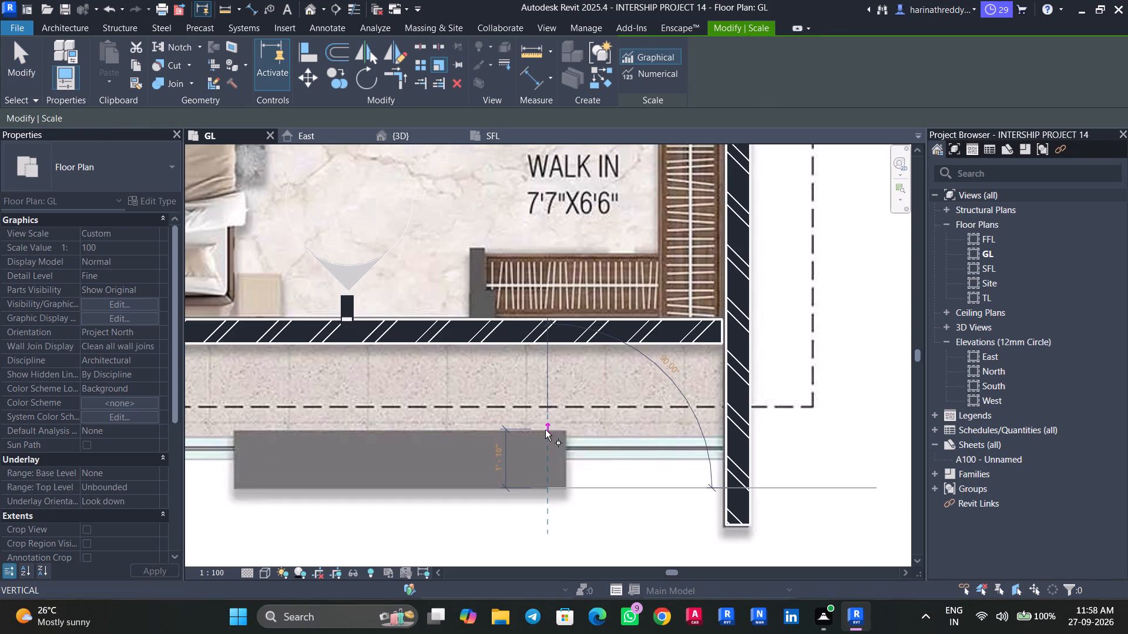
scroll(545, 430, up, 3)
key(Escape)
key(Escape)
key(Escape)
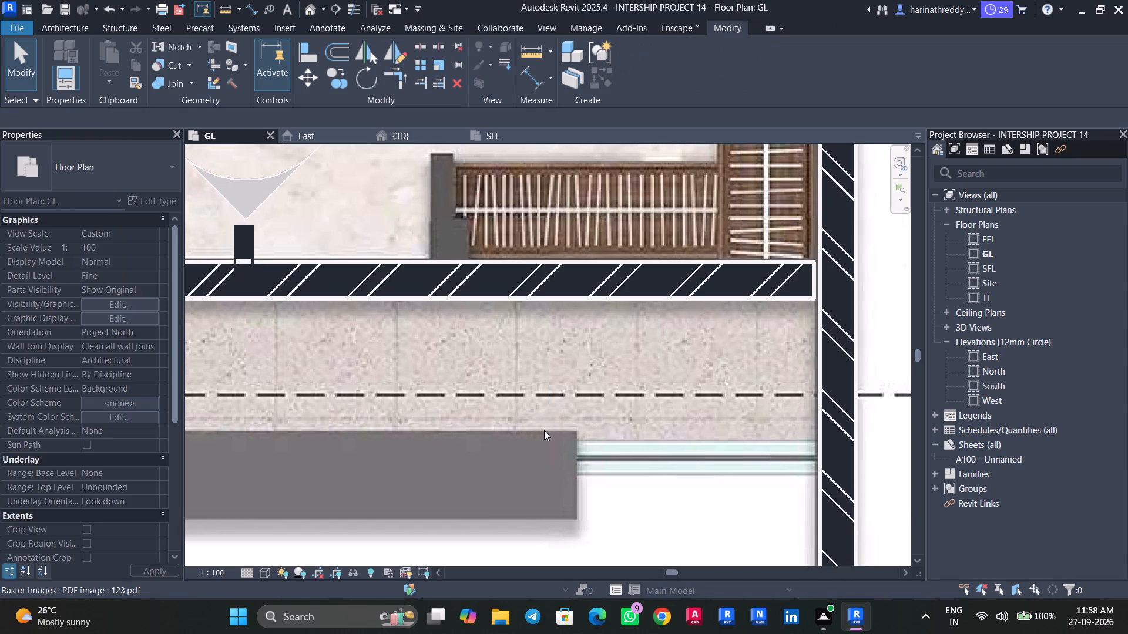
Start a new wall and duplicate the 9" INNER WALL type under the name 1'10".
key(w)
key(a)
click(166, 200)
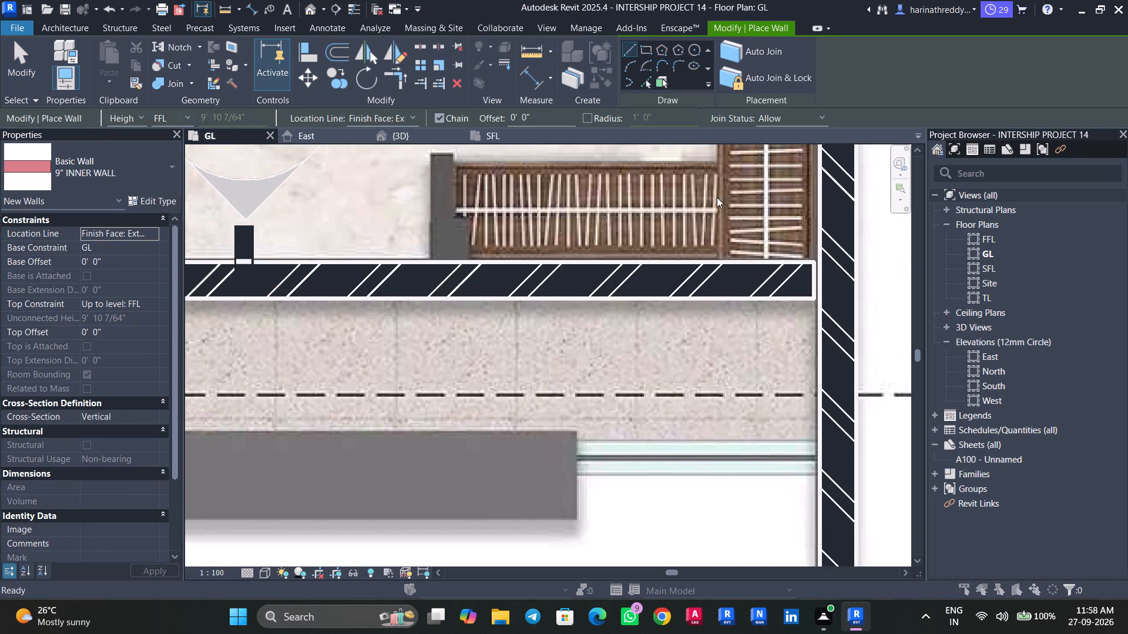
click(1012, 92)
text(1'10")
key(Return)
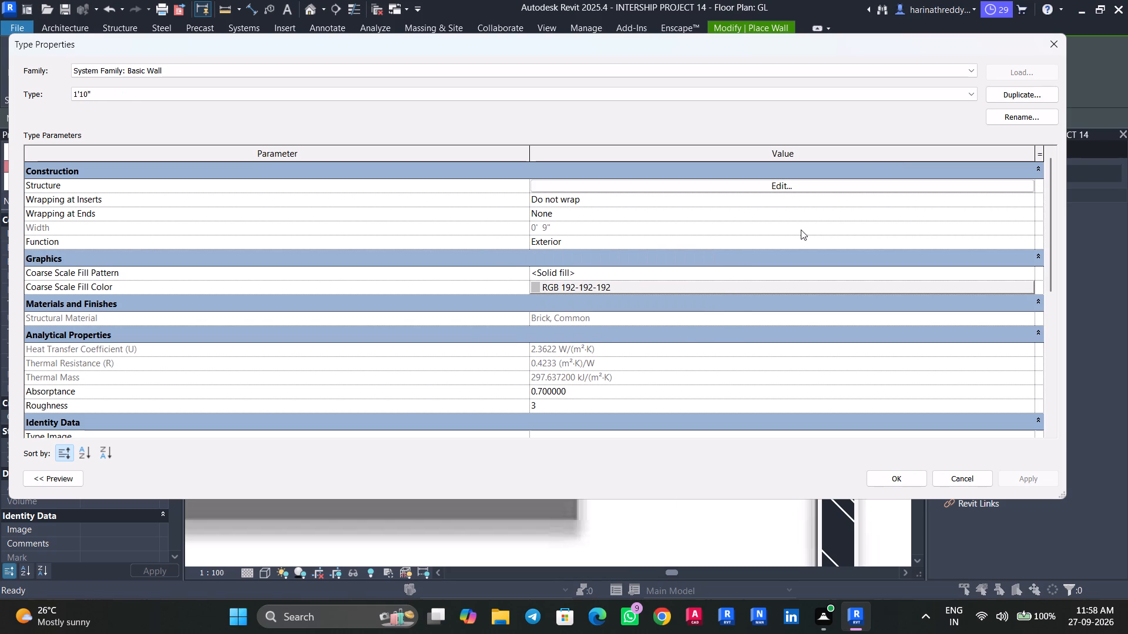
Set the brick structure layer of the 1'10" wall type to a thickness of 1'10".
click(737, 184)
click(659, 188)
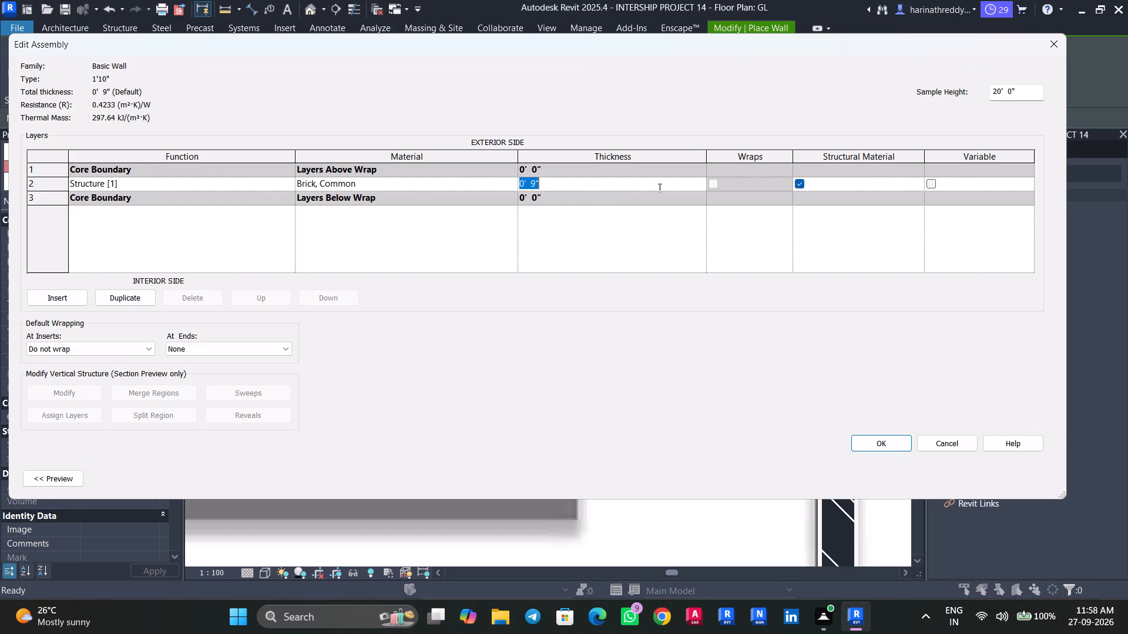
text(1'10")
key(Return)
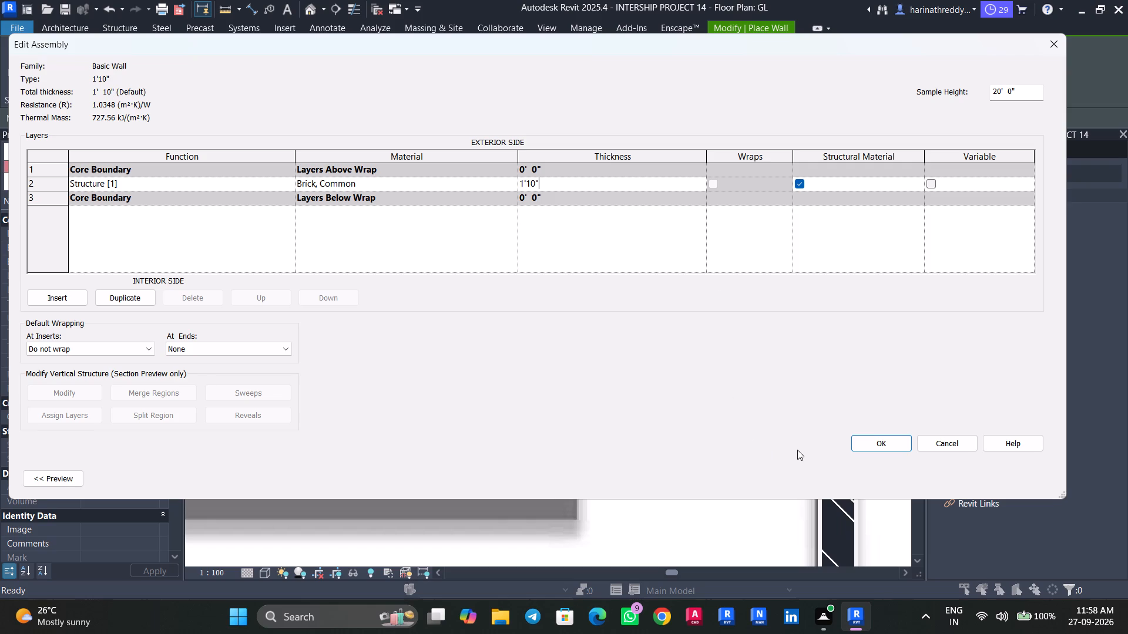
click(884, 448)
click(1046, 470)
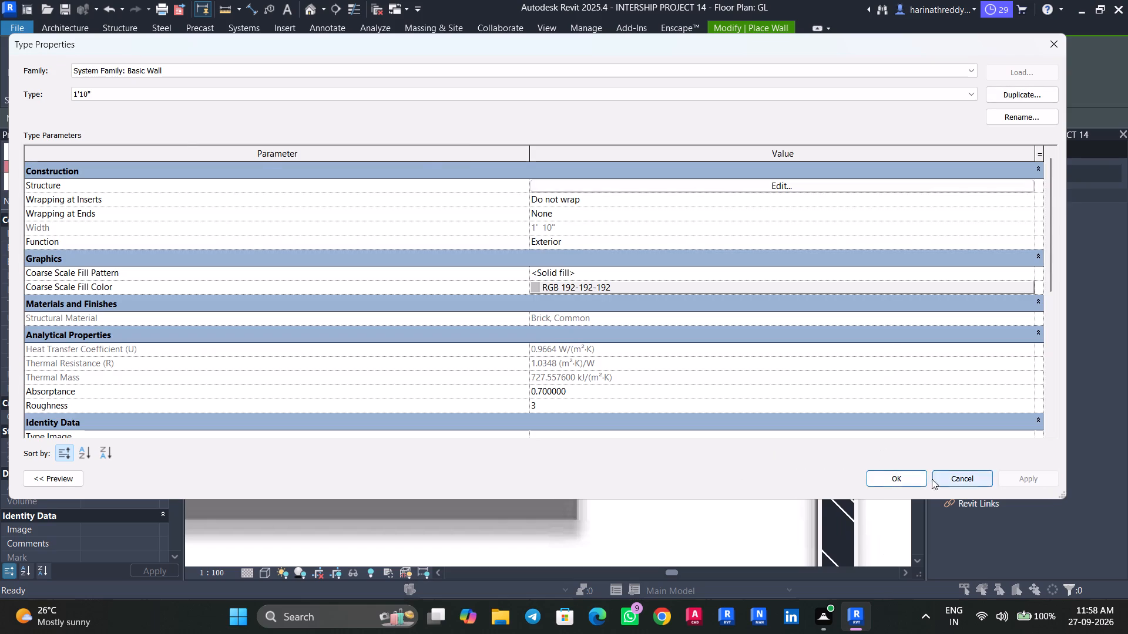
Draw a 1'10" wall over the grey block on the terrace edge outside Bedroom 04, along its full length.
click(878, 475)
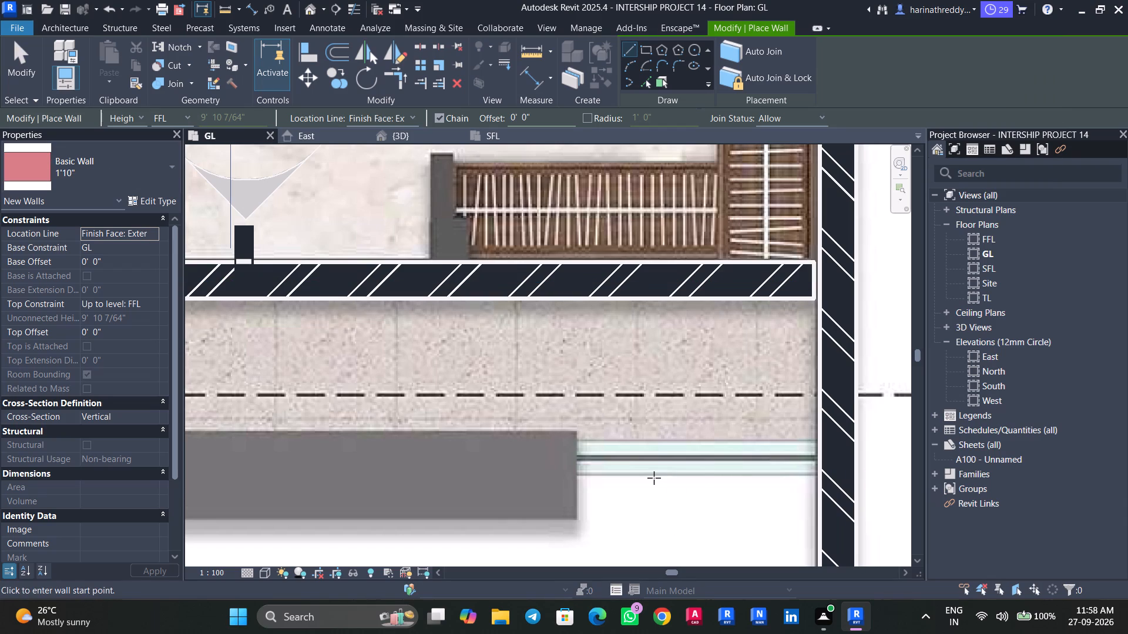
scroll(654, 478, down, 19)
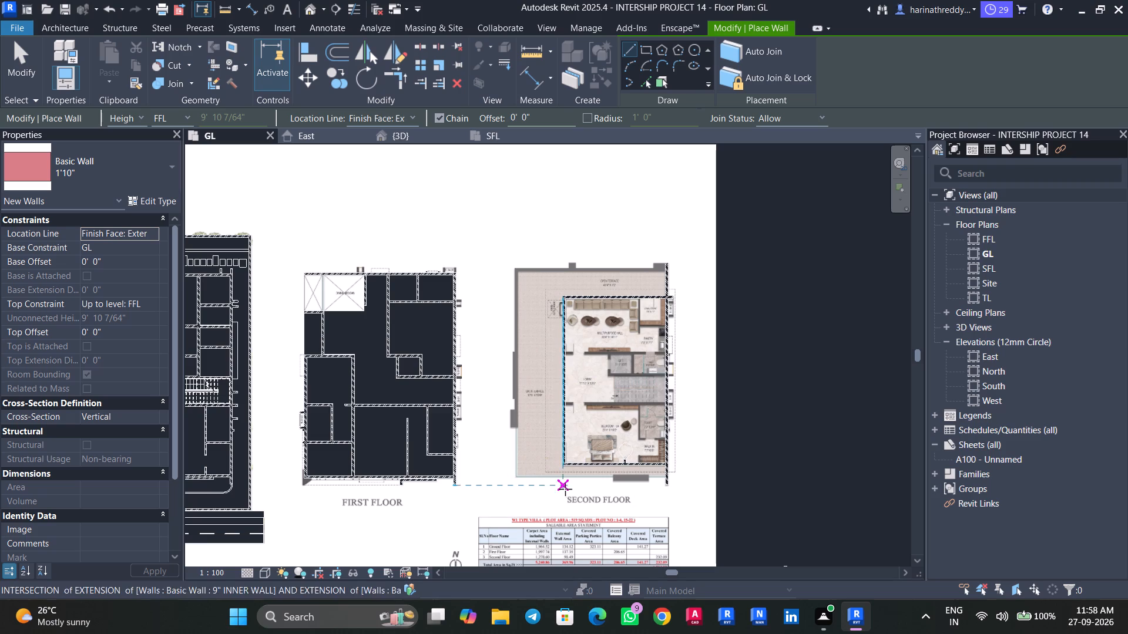
middle_drag(578, 492, 657, 458)
scroll(724, 460, up, 8)
middle_drag(725, 437, 719, 480)
scroll(727, 447, up, 11)
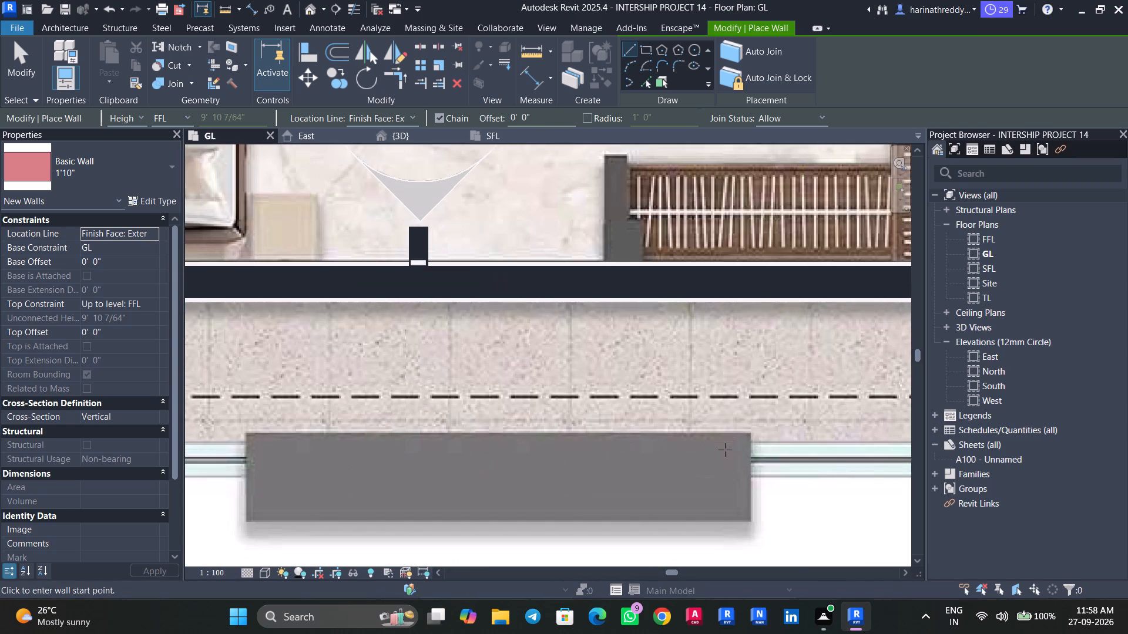
click(750, 433)
key(space)
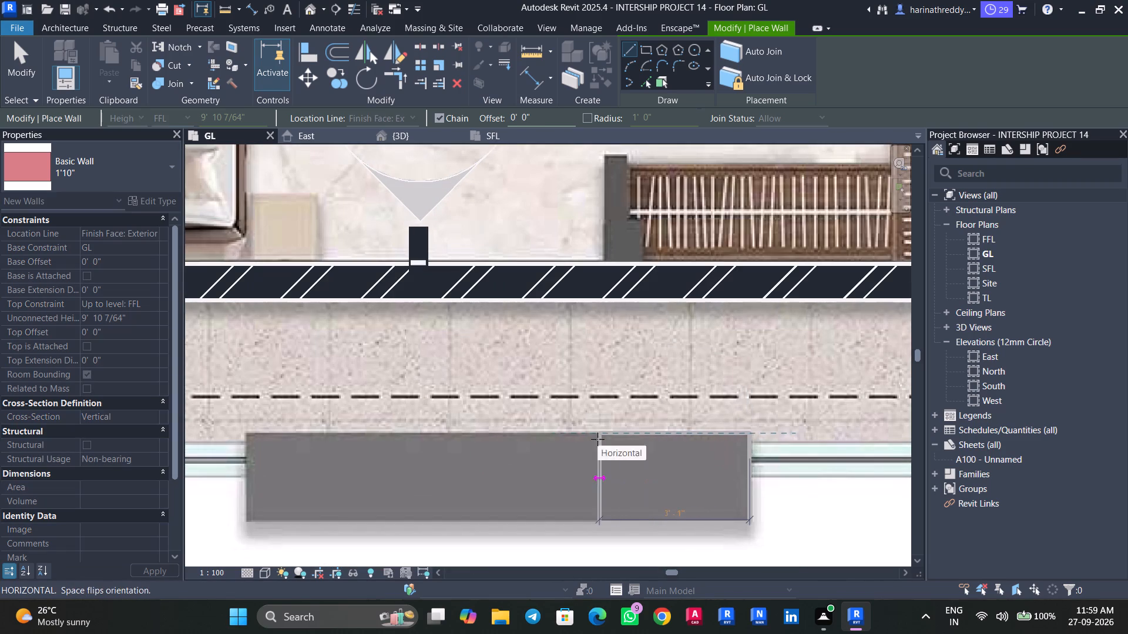
middle_drag(597, 439, 792, 440)
middle_drag(501, 440, 609, 441)
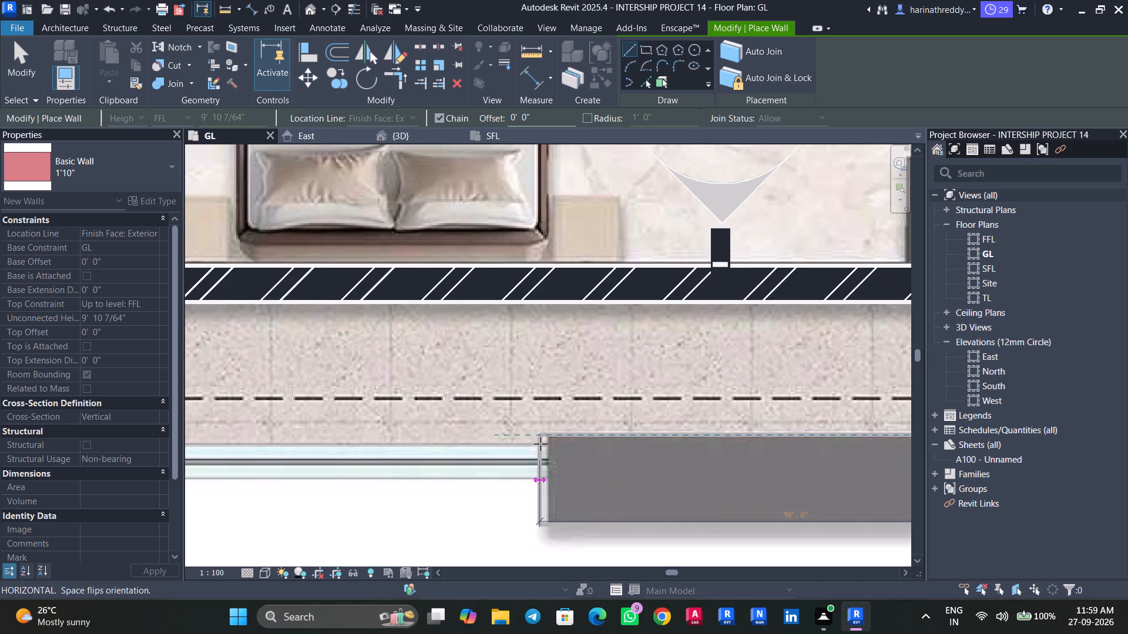
scroll(546, 444, up, 5)
click(552, 436)
key(Escape)
key(Escape)
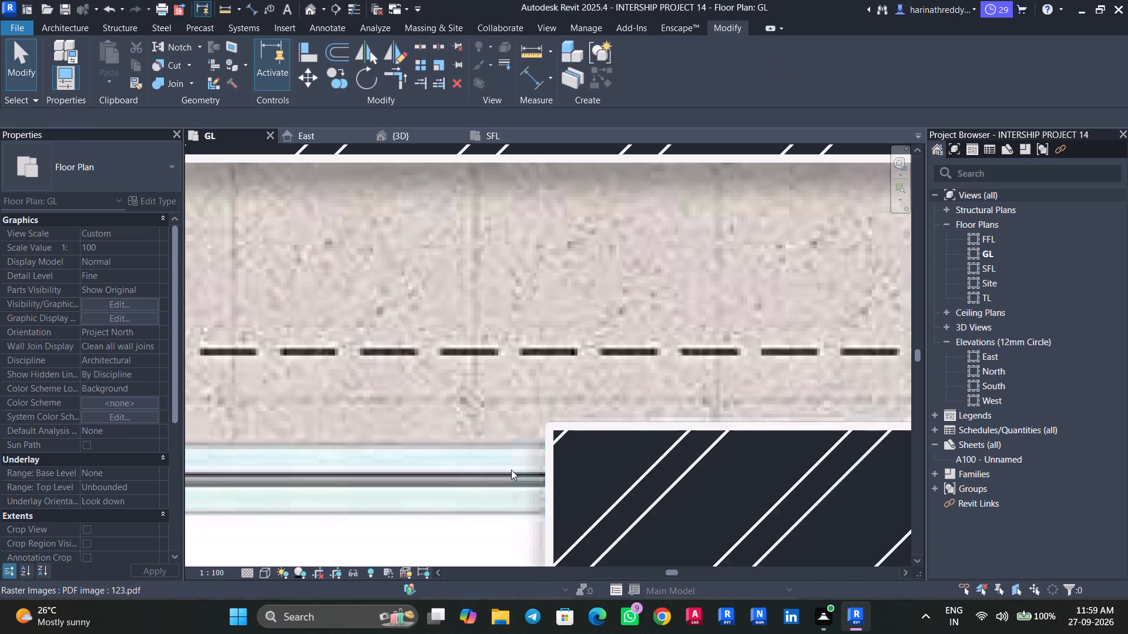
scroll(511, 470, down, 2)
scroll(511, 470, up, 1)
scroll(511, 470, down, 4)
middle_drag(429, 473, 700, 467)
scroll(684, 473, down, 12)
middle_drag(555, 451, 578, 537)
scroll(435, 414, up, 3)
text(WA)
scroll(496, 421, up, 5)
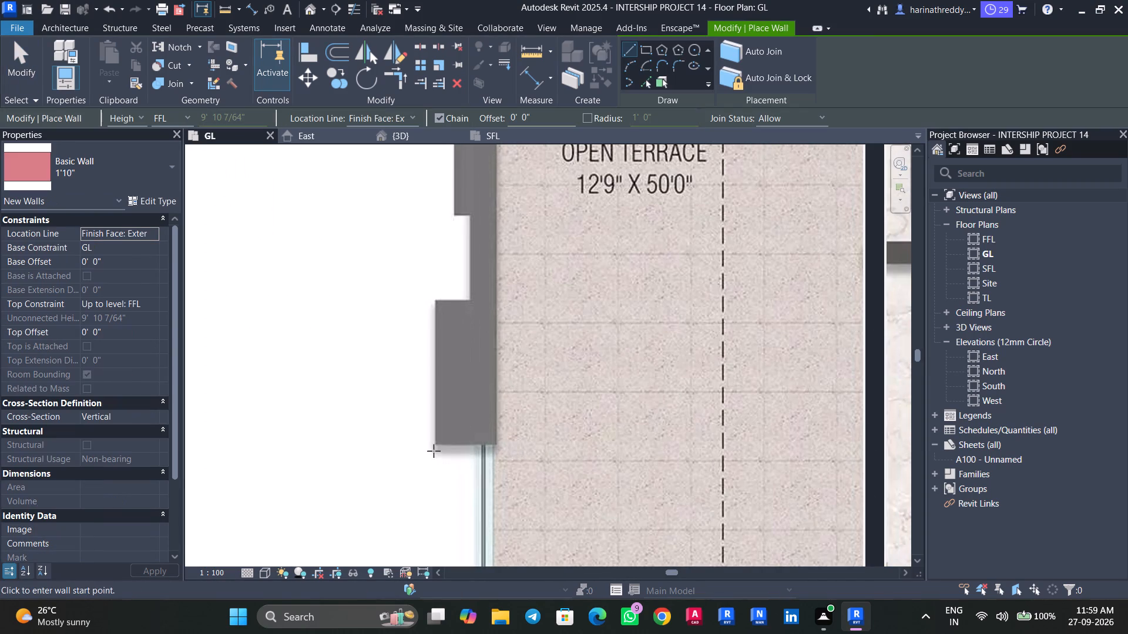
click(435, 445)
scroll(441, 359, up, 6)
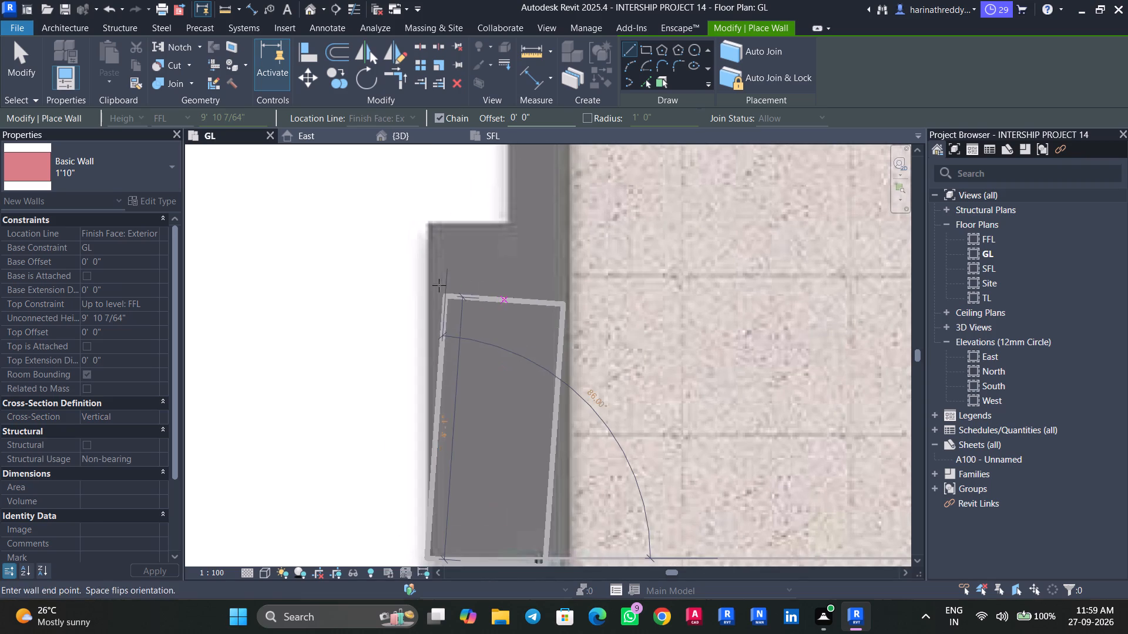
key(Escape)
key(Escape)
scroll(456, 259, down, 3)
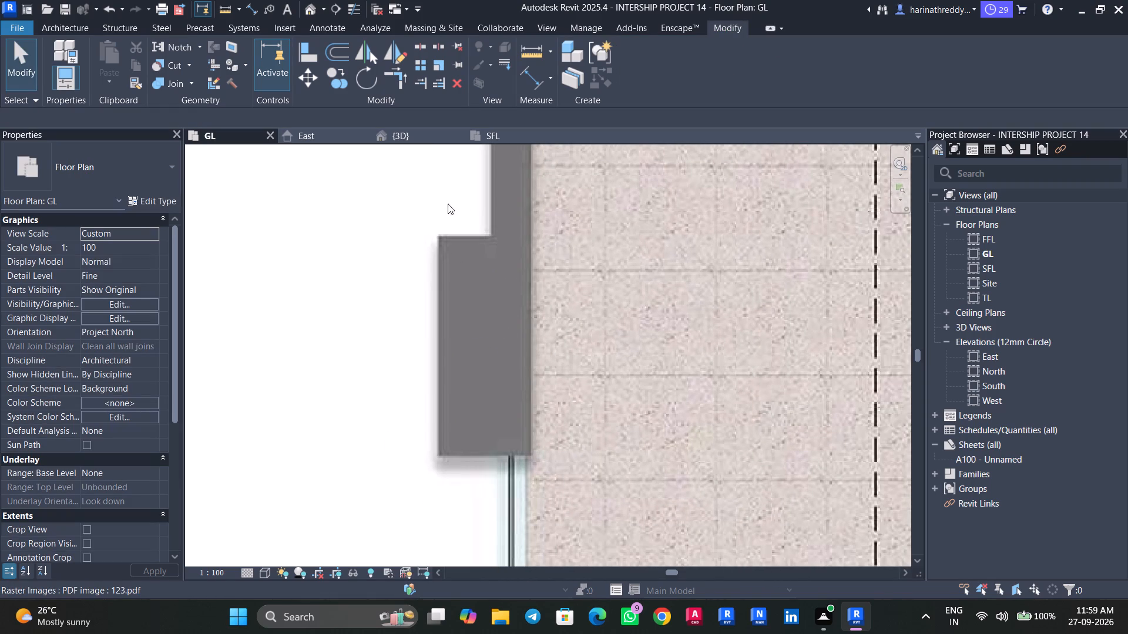
Check the thickness of the lower, wider grey block on the outer edge of the 12'9" X 50'0" open terrace.
click(435, 68)
click(439, 311)
key(Escape)
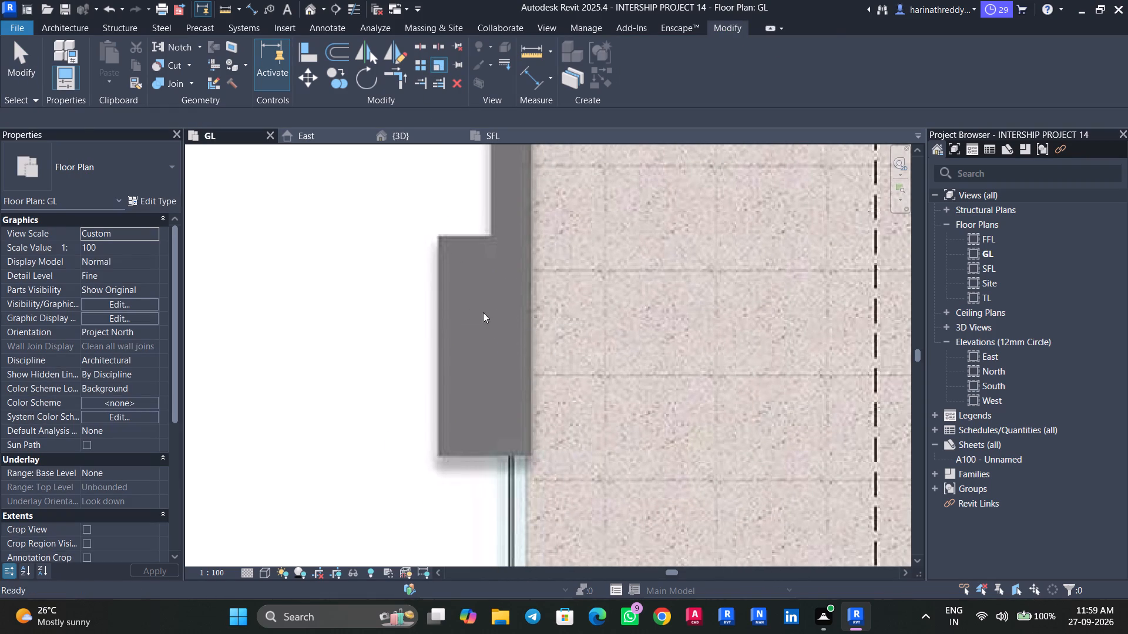
click(483, 311)
click(435, 60)
scroll(448, 293, up, 4)
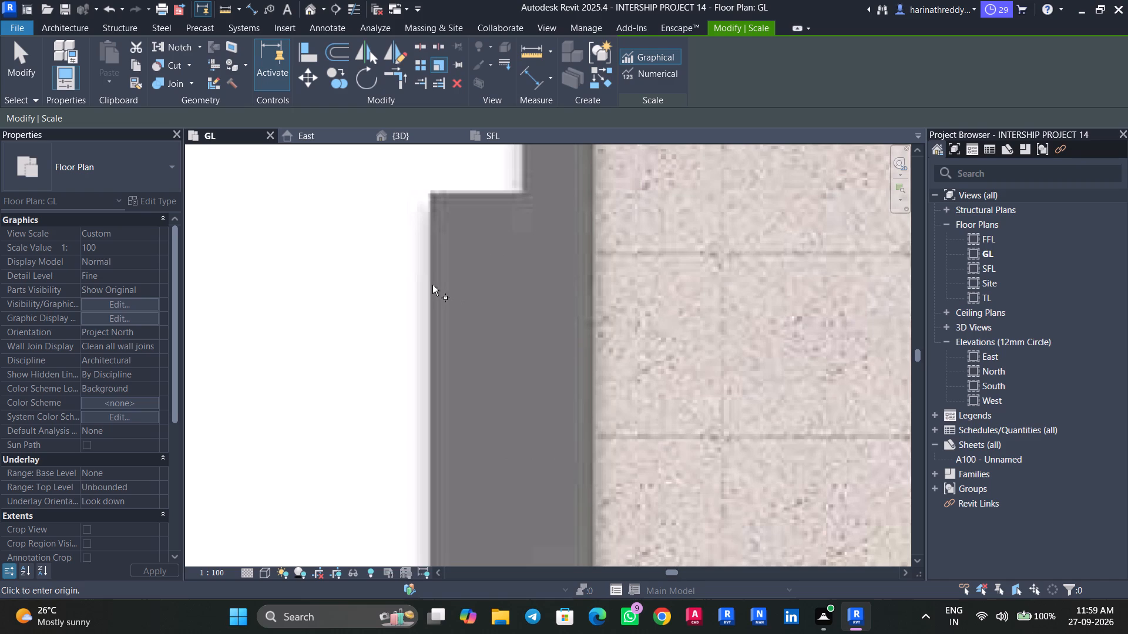
click(431, 284)
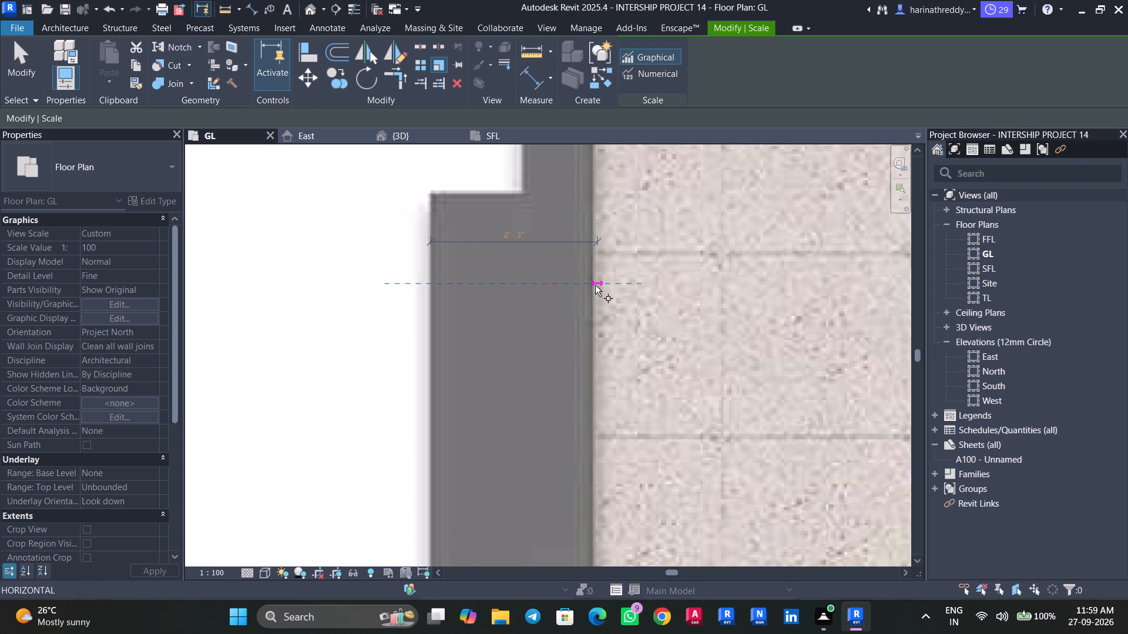
key(Escape)
key(Escape)
Start a new wall and duplicate the 1'10" wall type under the name 2'3".
text(WA)
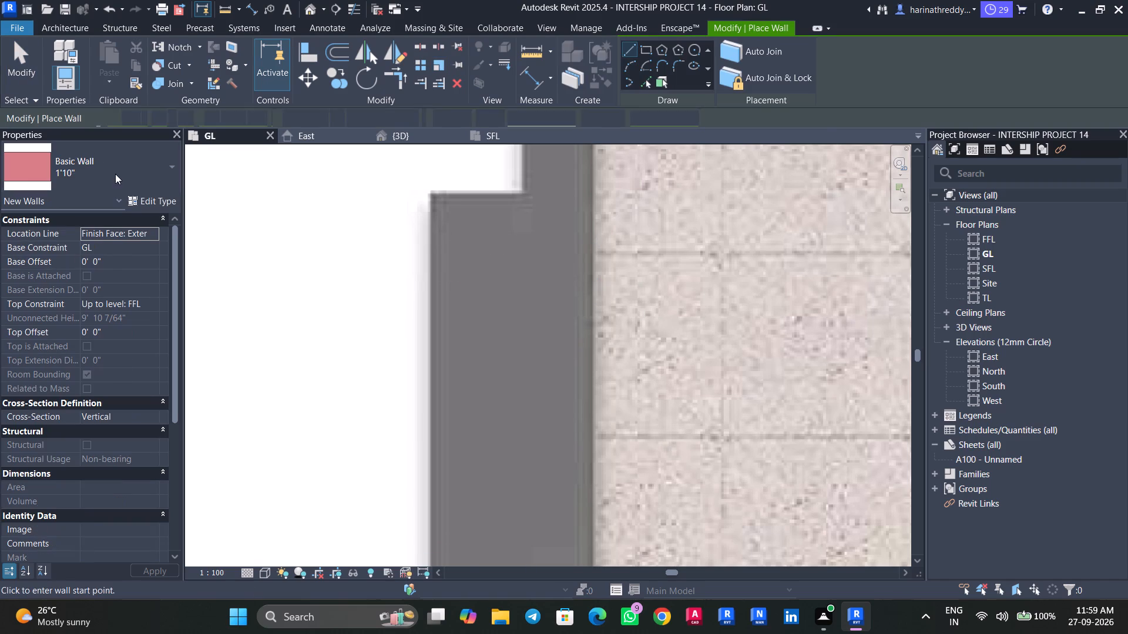
click(157, 202)
click(1016, 92)
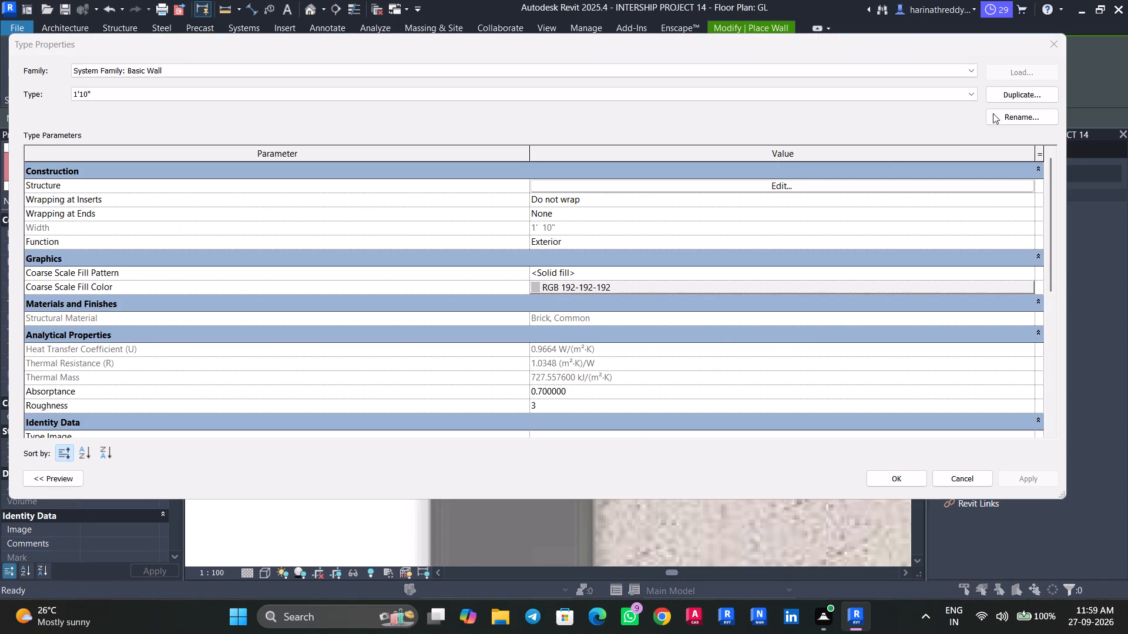
text(2')
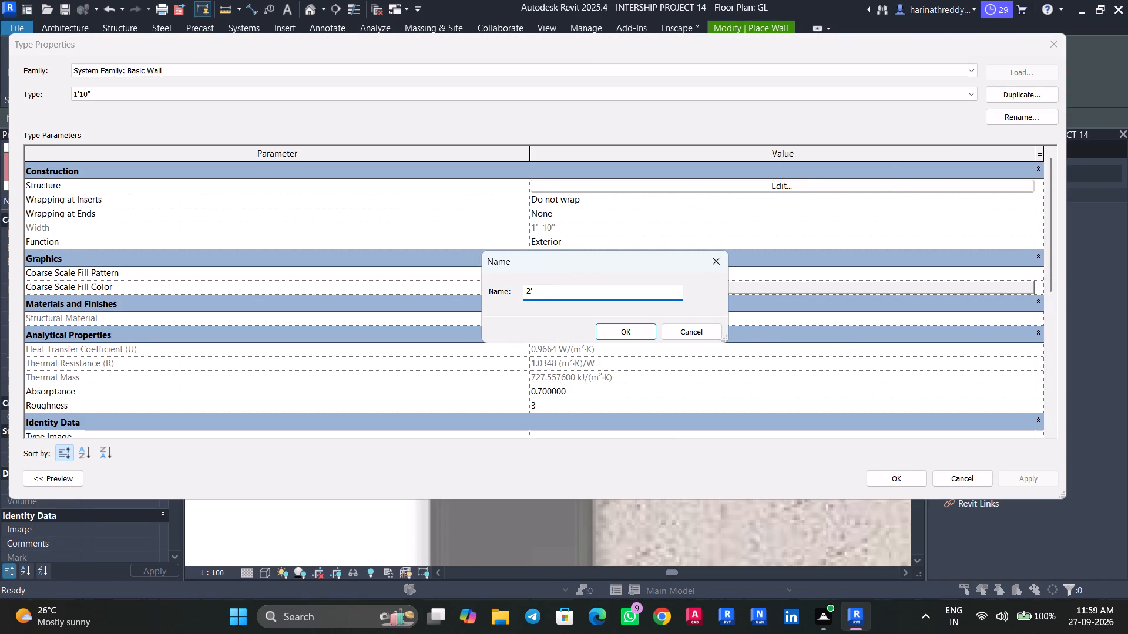
text(3")
key(Return)
Set the brick structure layer of the 2'3" wall type to a thickness of 2'3".
click(905, 180)
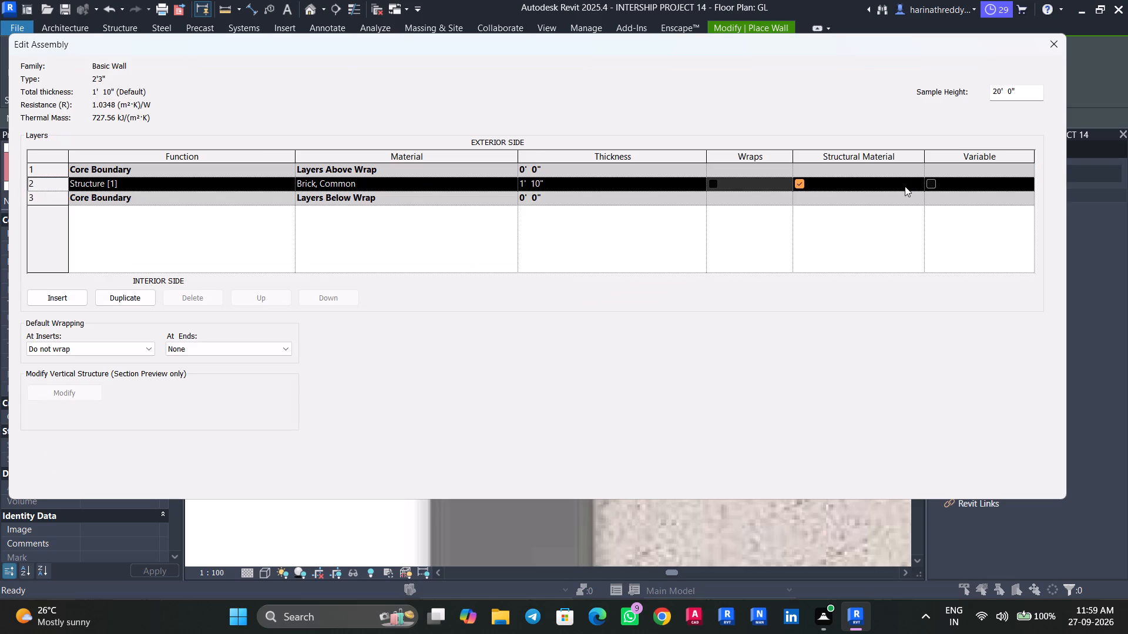
click(623, 187)
text(2'3")
key(Return)
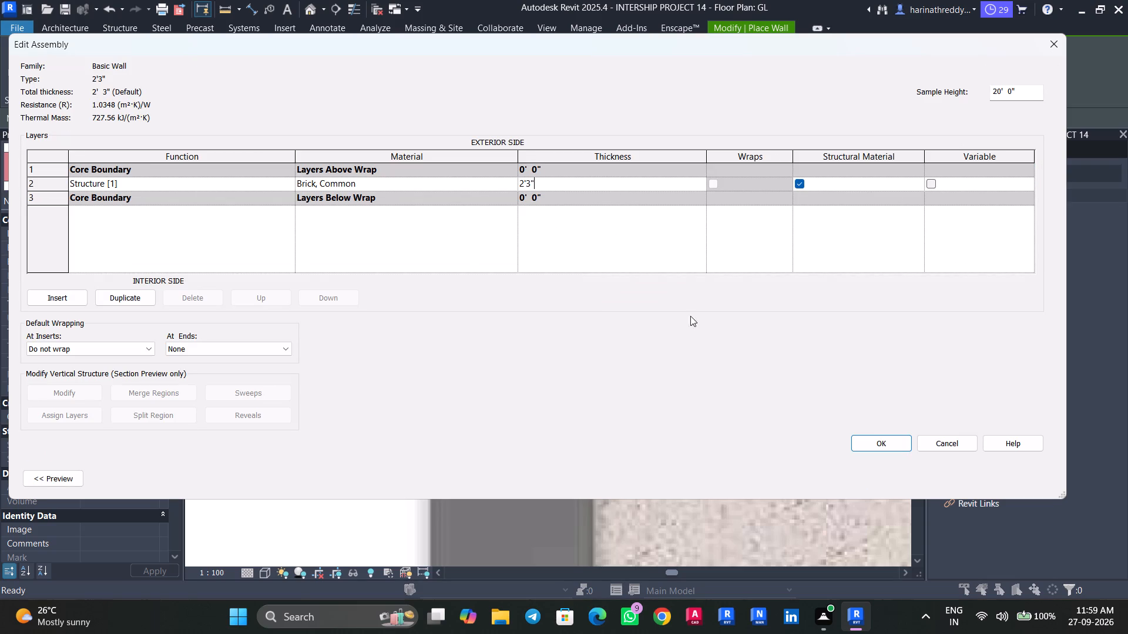
click(869, 446)
click(1033, 487)
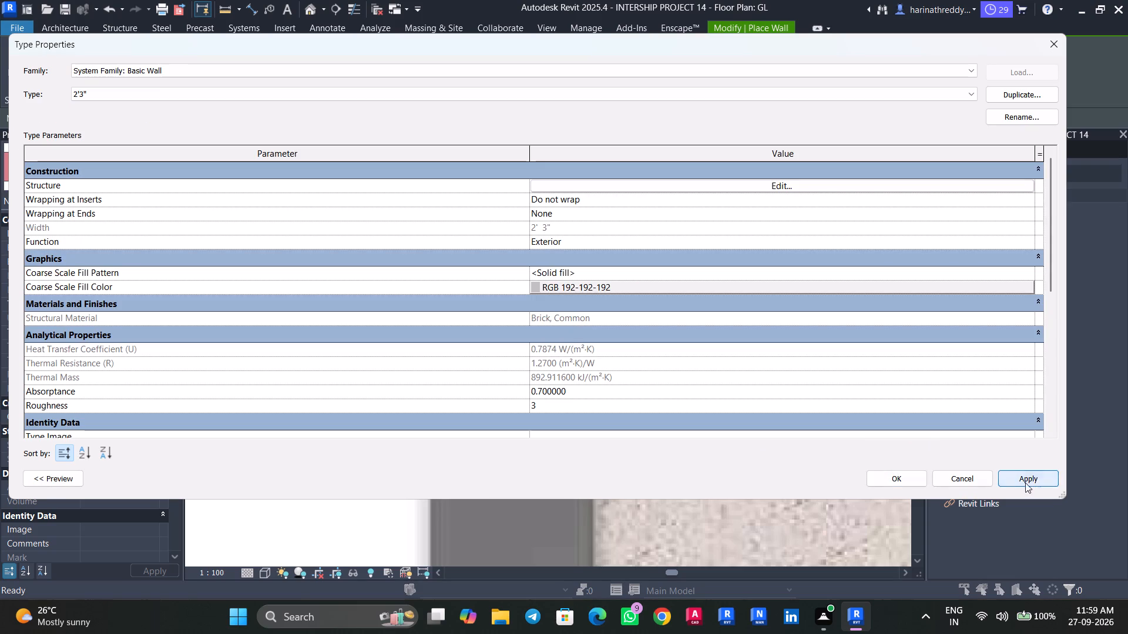
click(872, 485)
Draw a vertical 2'3" wall over the lower grey block on the open terrace's outer edge, from bottom corner to top corner.
scroll(592, 444, down, 5)
middle_drag(594, 439, 607, 360)
scroll(485, 427, up, 7)
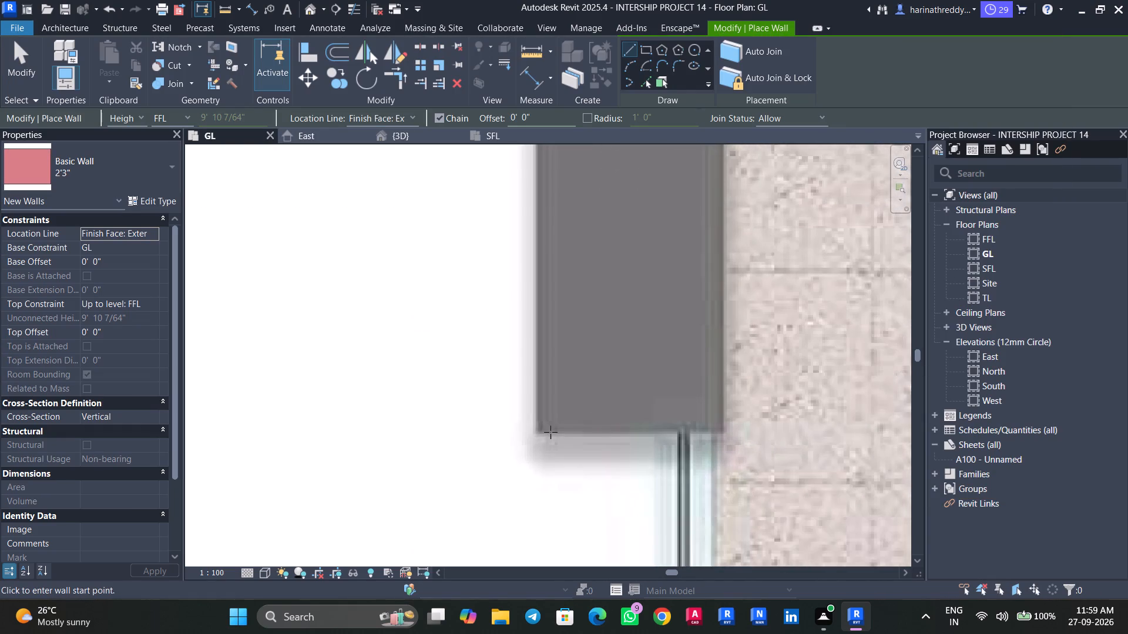
click(532, 434)
middle_drag(540, 271, 540, 431)
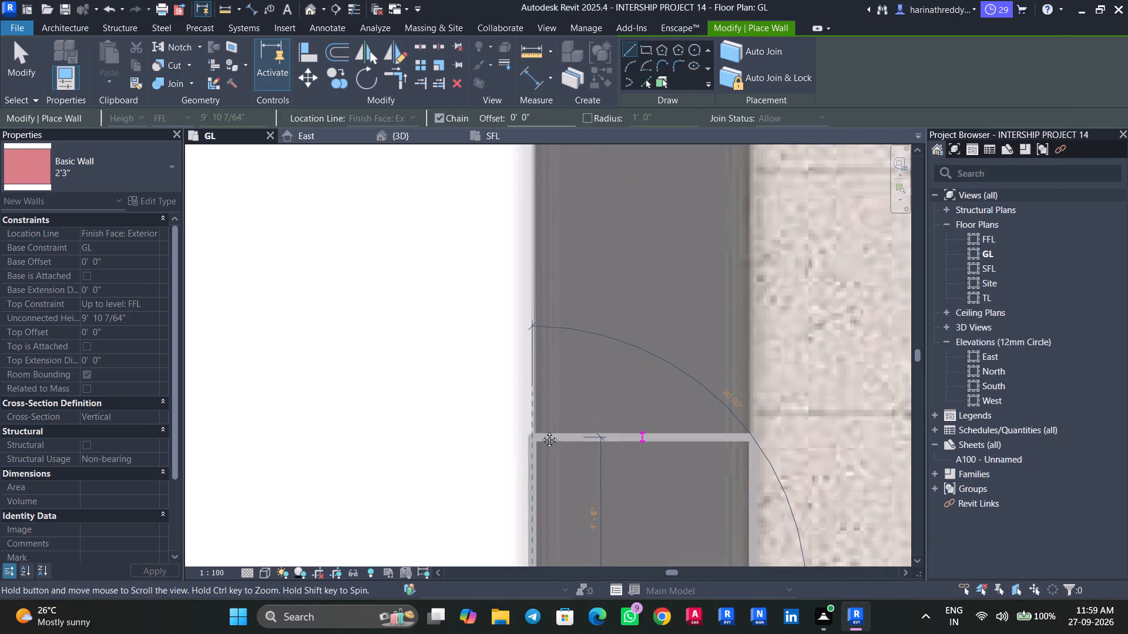
middle_drag(540, 431, 540, 441)
middle_drag(542, 200, 493, 395)
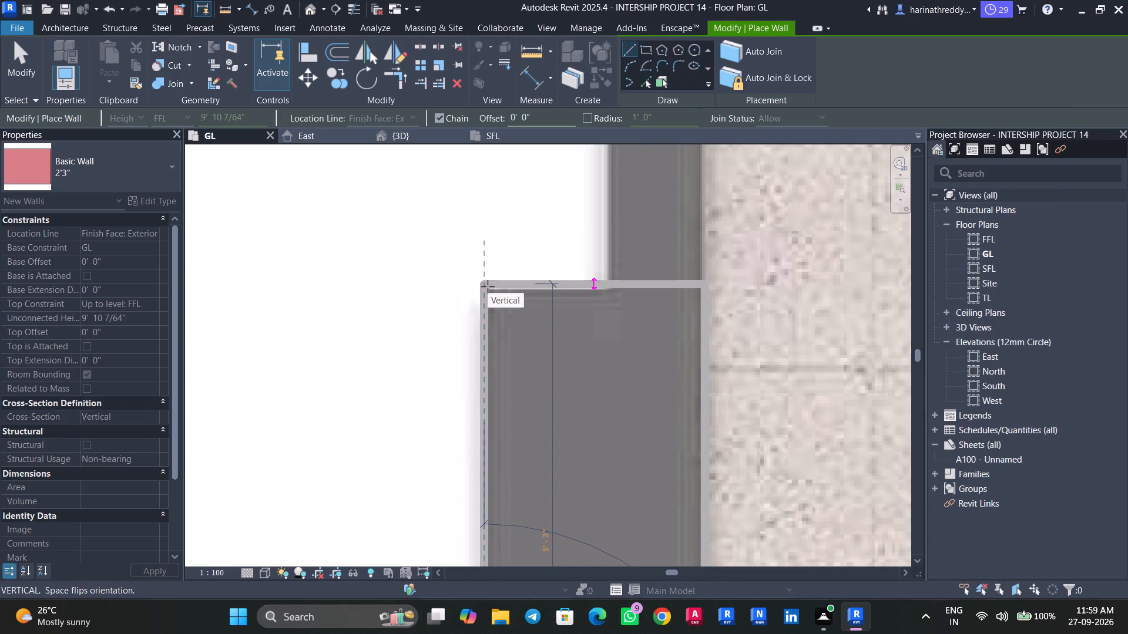
scroll(487, 289, up, 2)
click(487, 289)
key(Escape)
key(Escape)
key(Escape)
key(Escape)
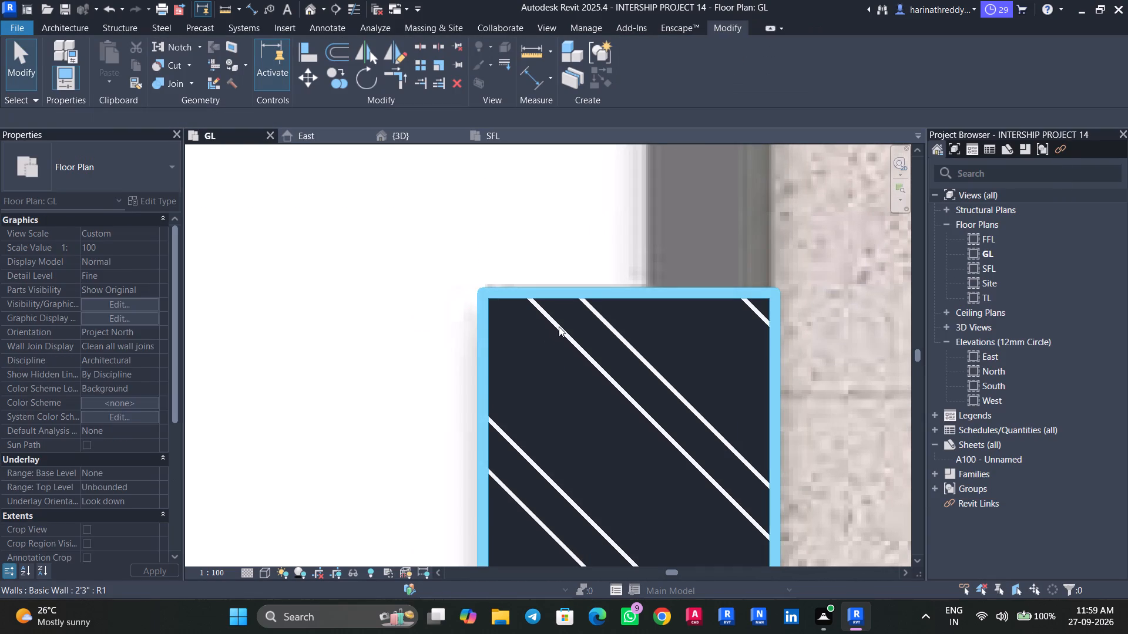
Stretch the upper end of the 2'3" wall to the block's top edge, making it about 5'-2 1/2" long.
click(568, 326)
scroll(562, 318, up, 2)
drag(454, 284, 456, 275)
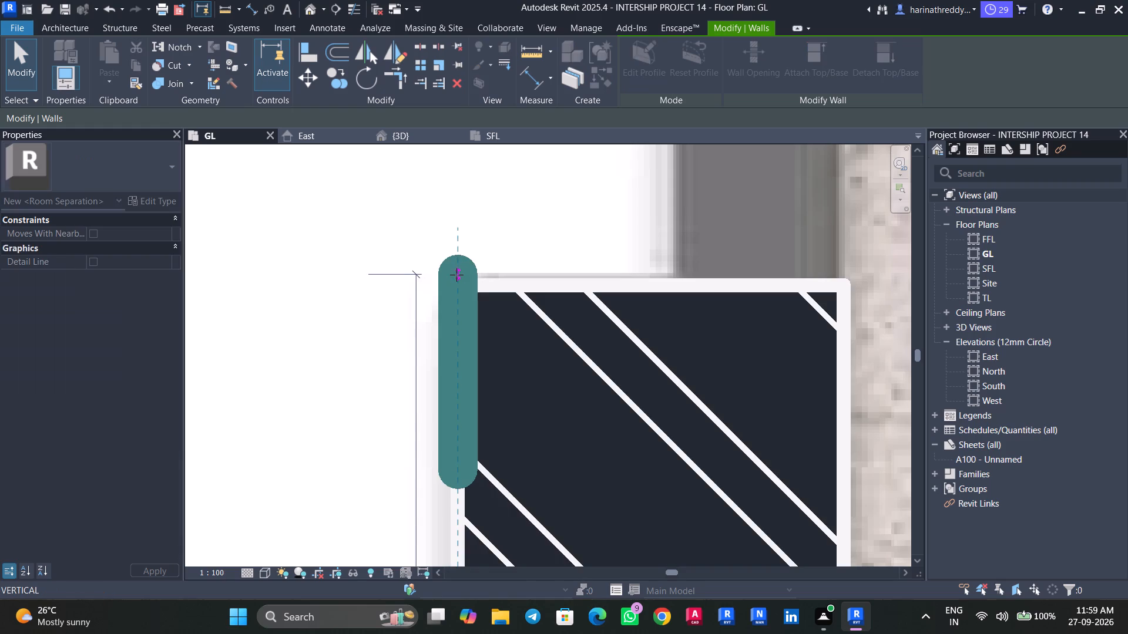
drag(456, 275, 456, 276)
scroll(458, 315, down, 15)
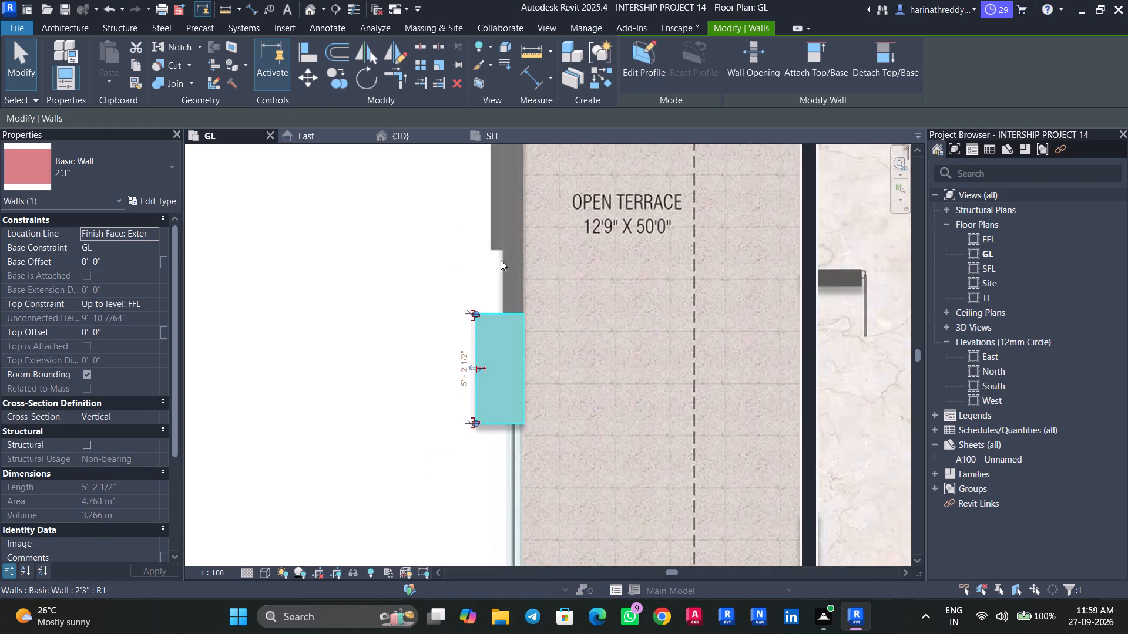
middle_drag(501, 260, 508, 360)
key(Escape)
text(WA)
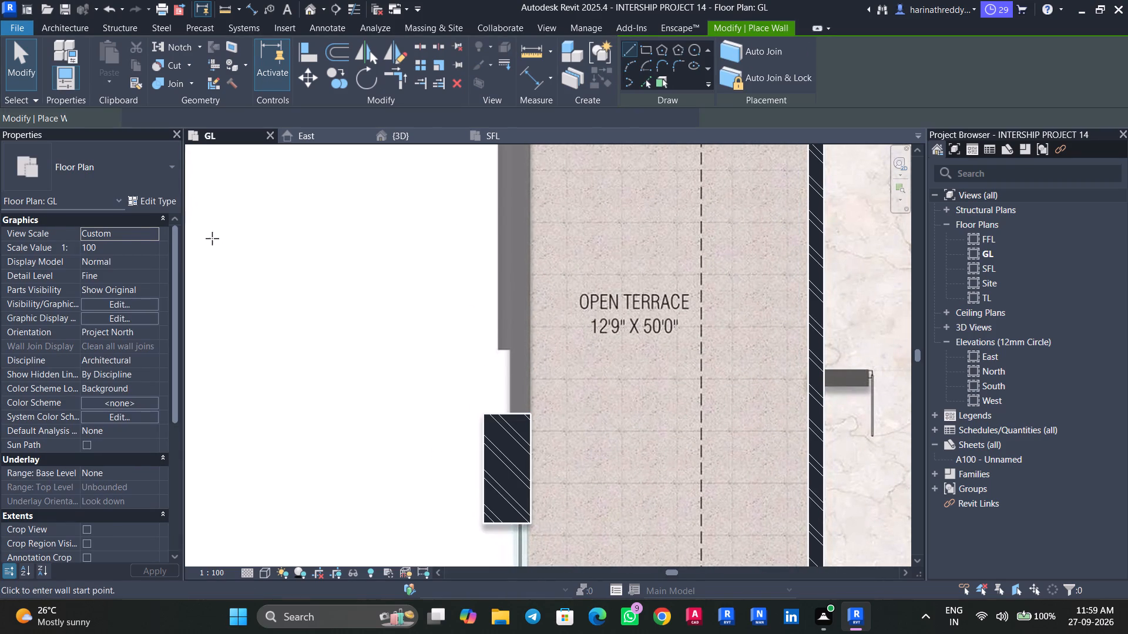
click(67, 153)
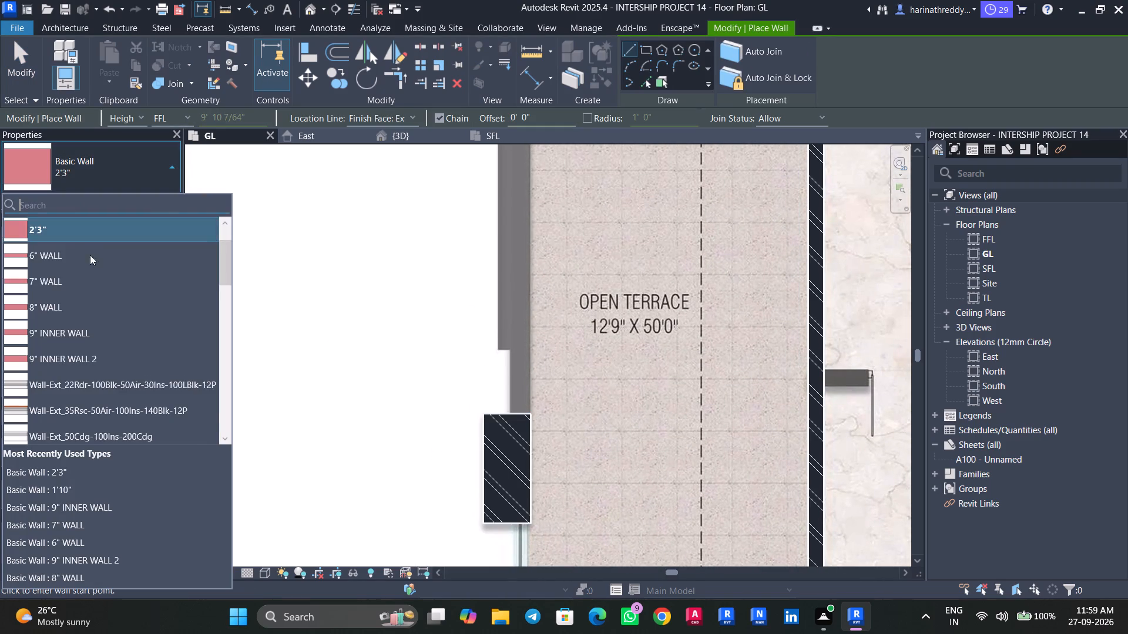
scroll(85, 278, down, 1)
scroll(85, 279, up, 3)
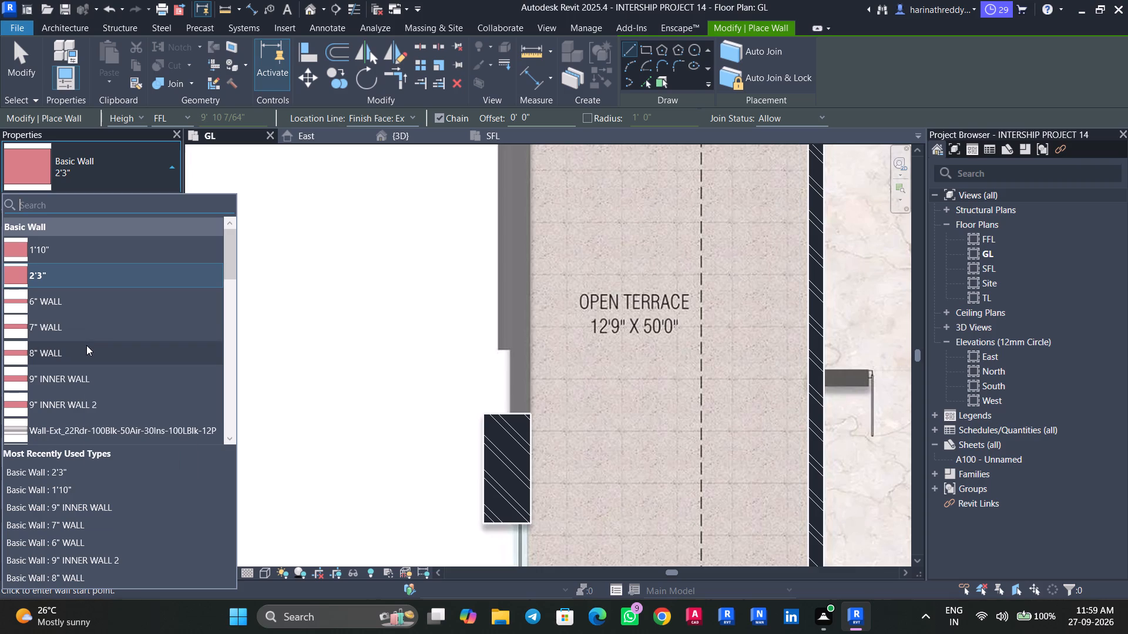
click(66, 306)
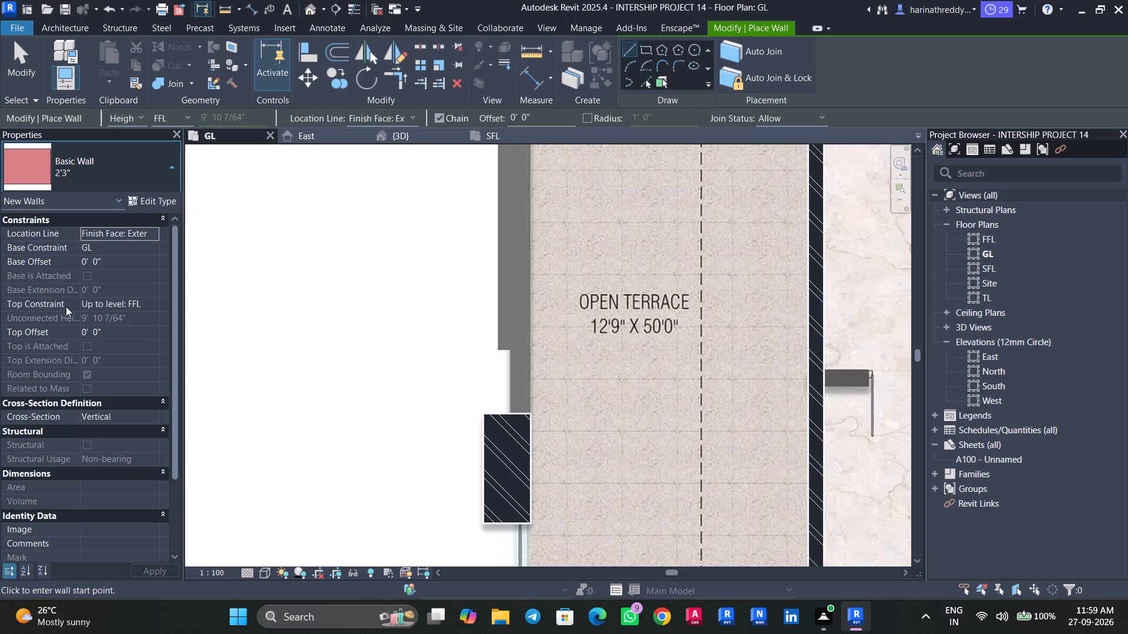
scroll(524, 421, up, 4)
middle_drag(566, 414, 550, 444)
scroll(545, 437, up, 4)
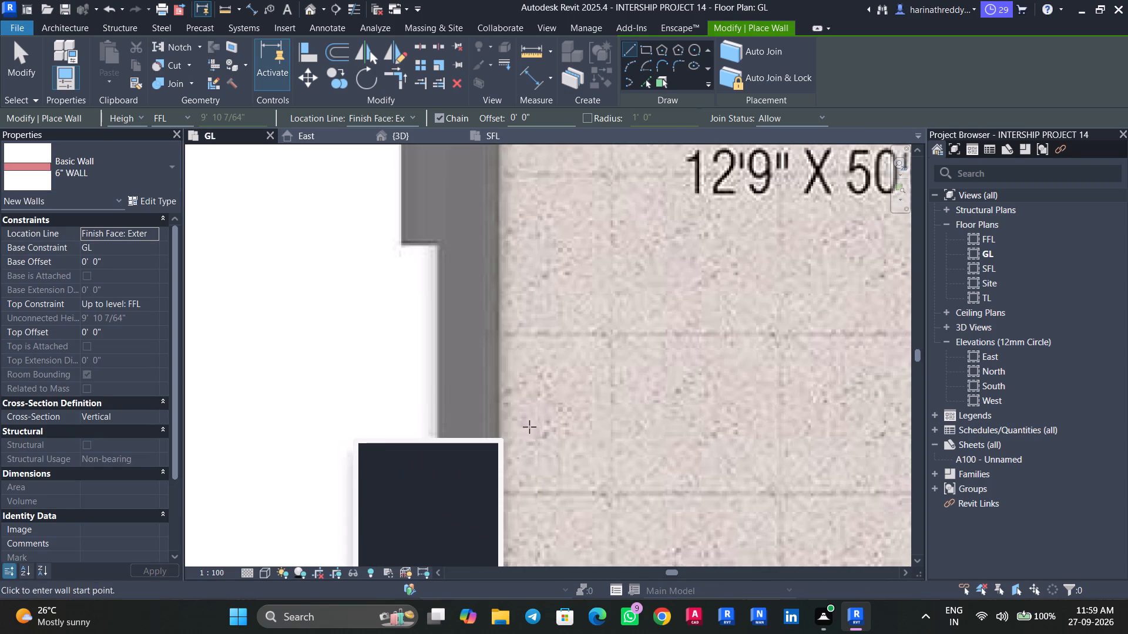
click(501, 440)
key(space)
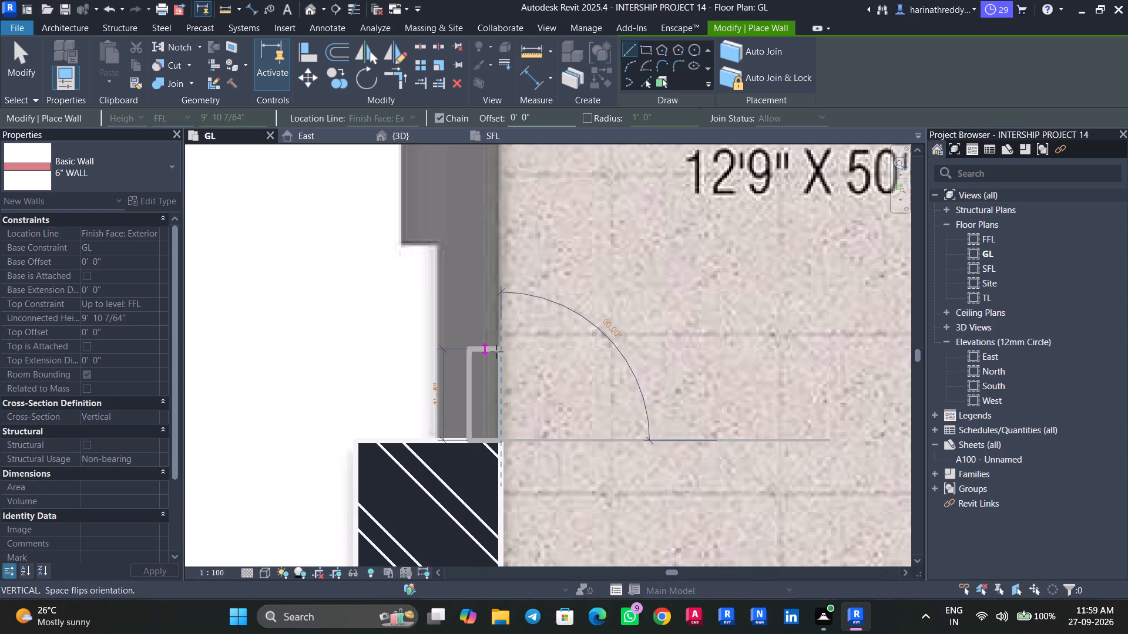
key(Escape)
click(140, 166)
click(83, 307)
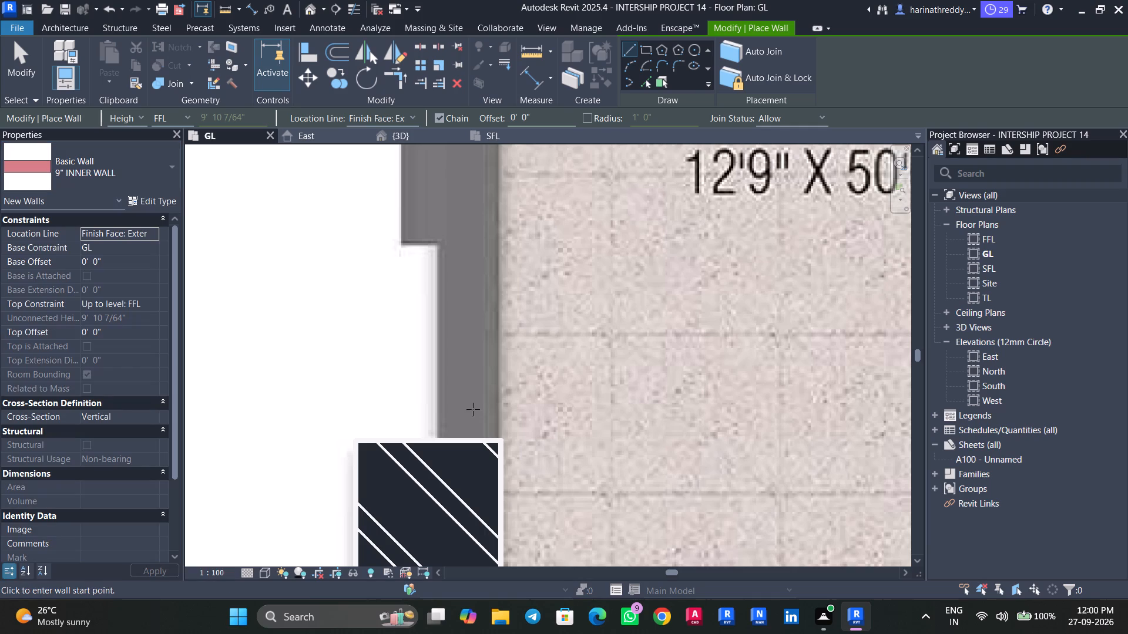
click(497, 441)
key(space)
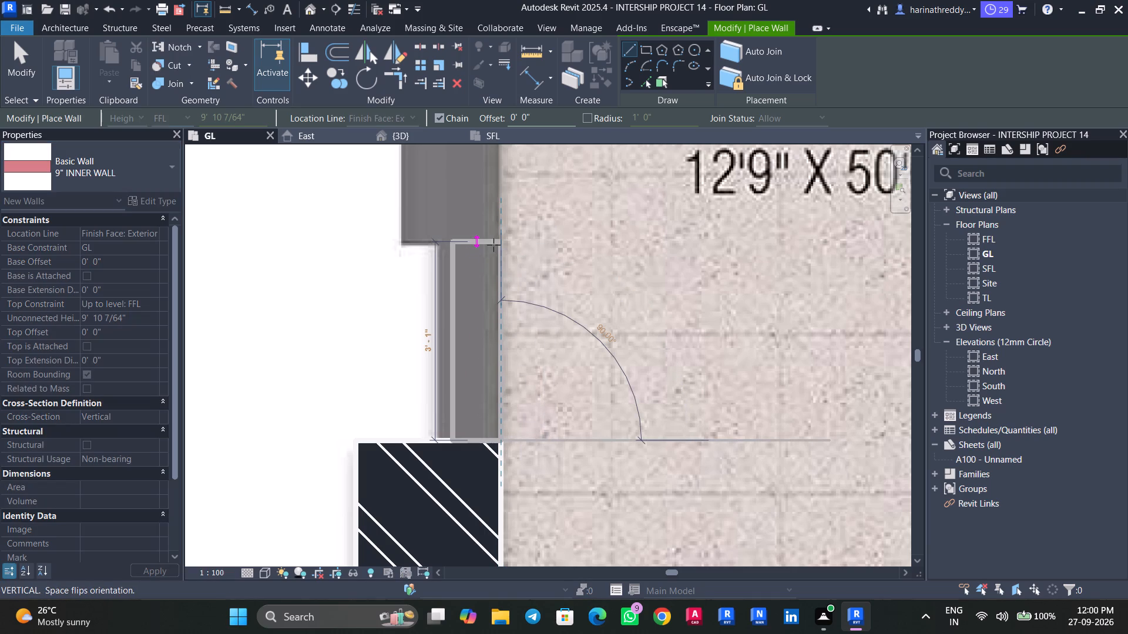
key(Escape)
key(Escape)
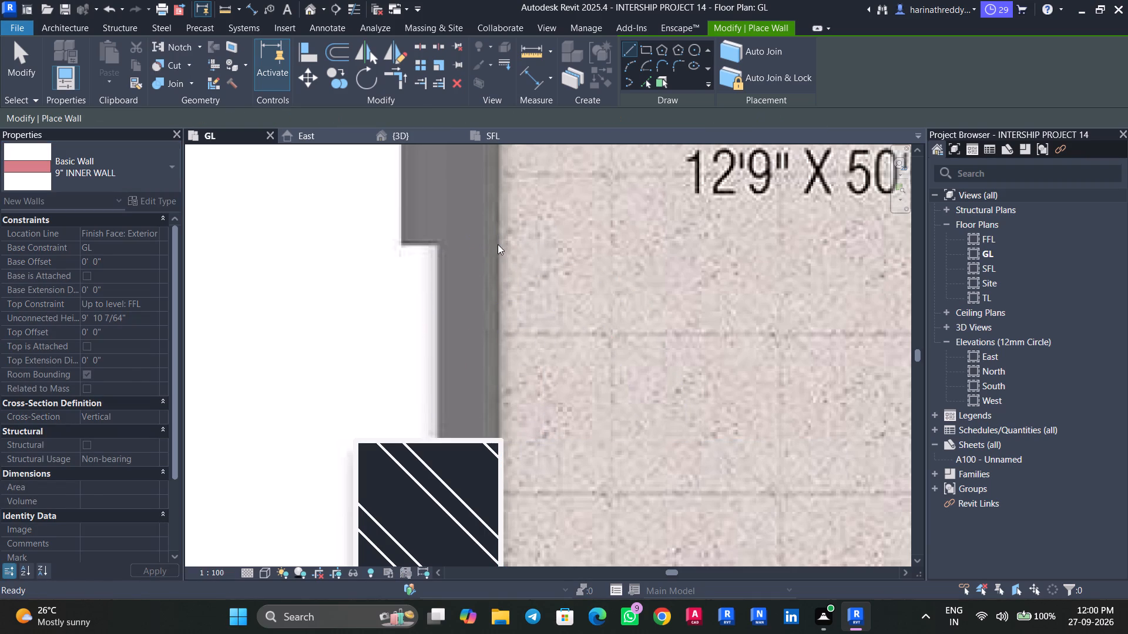
Measure the width of the narrow grey wall strip directly above the 2'3" wall with the Scale tool.
click(472, 303)
click(441, 66)
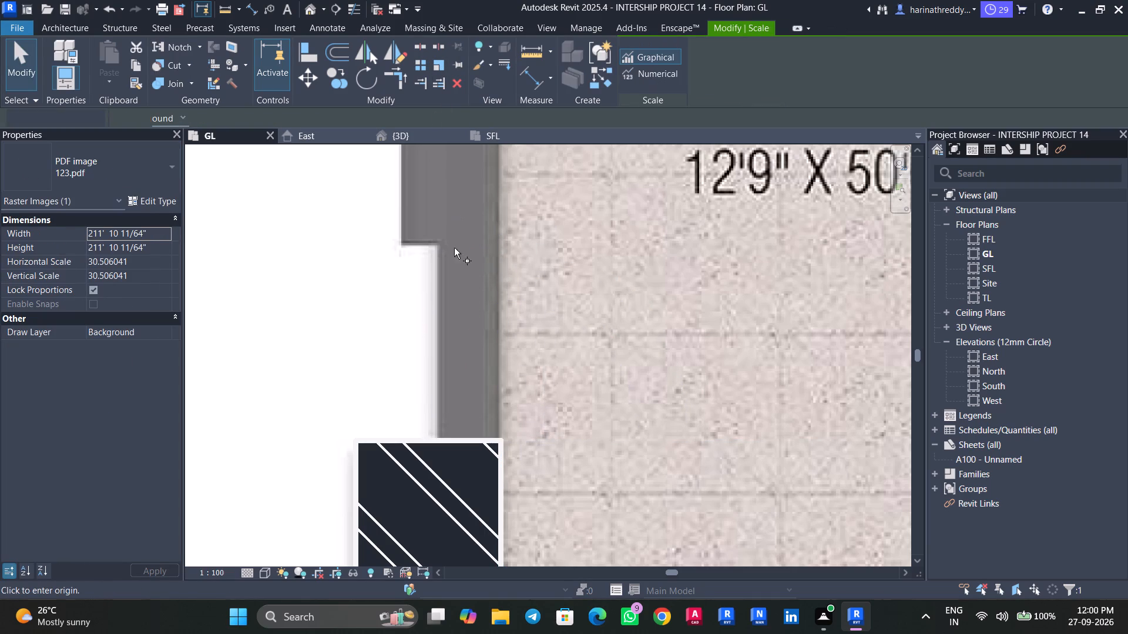
scroll(455, 308, up, 3)
click(424, 321)
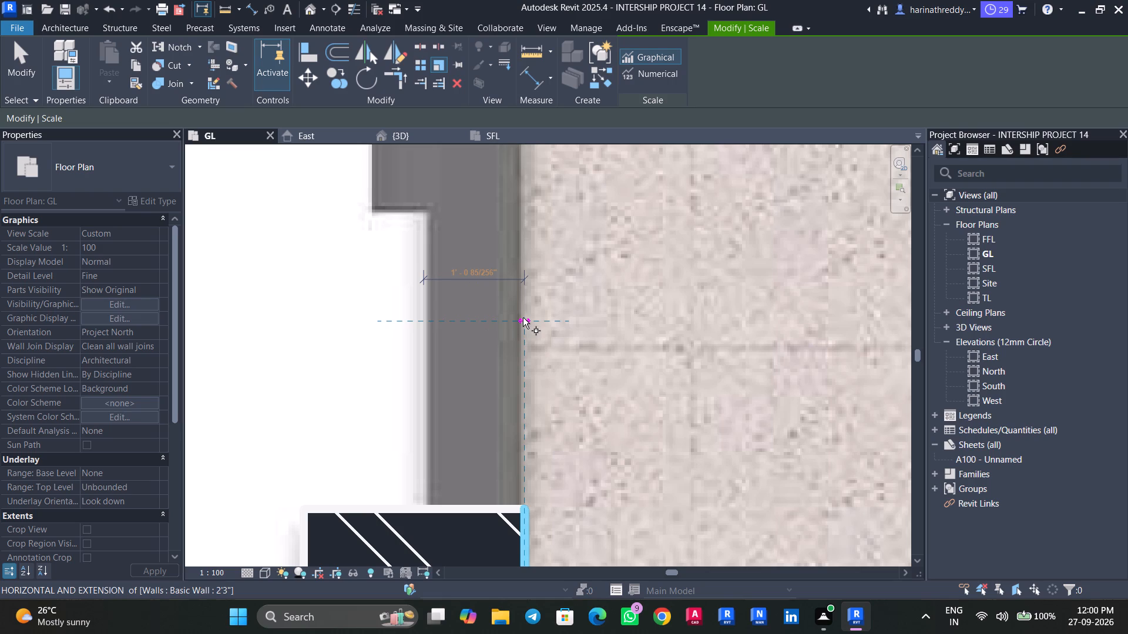
key(Escape)
key(Escape)
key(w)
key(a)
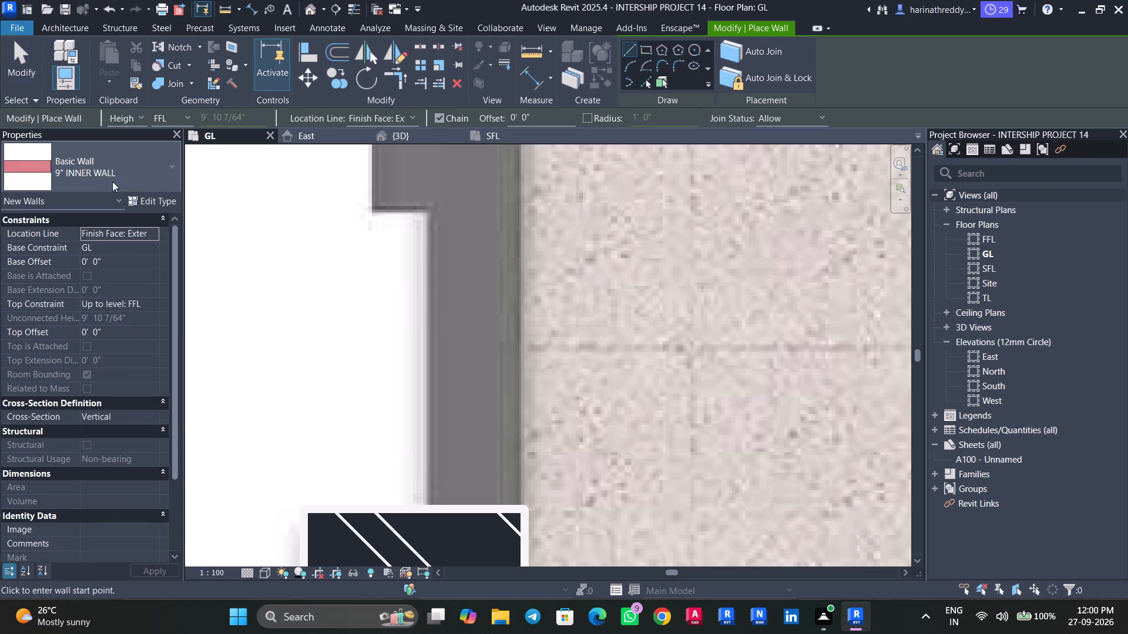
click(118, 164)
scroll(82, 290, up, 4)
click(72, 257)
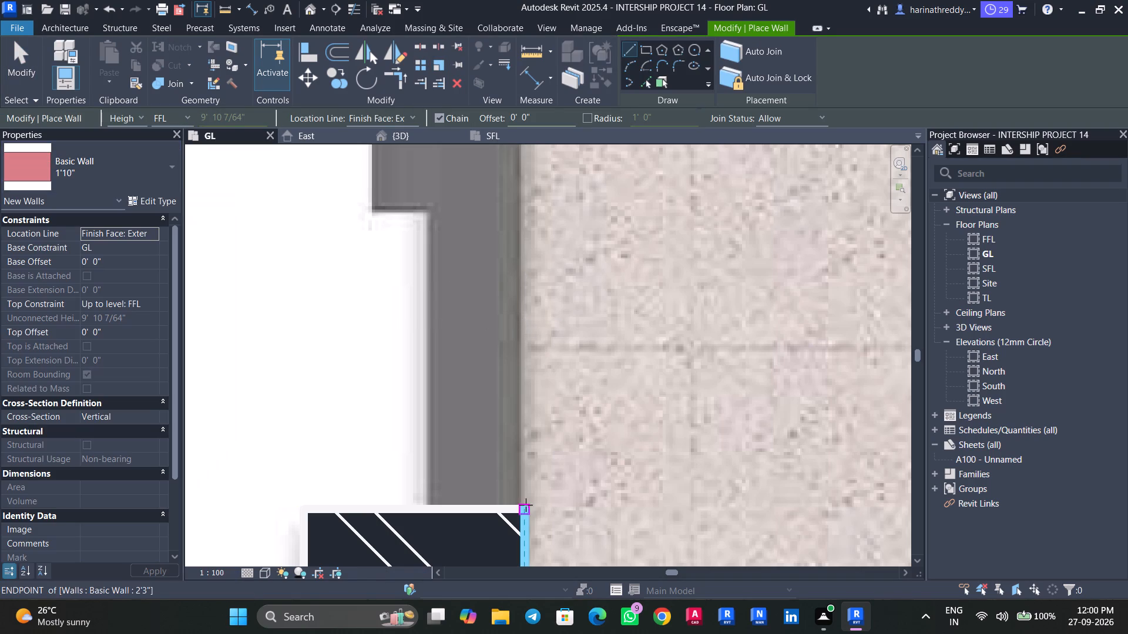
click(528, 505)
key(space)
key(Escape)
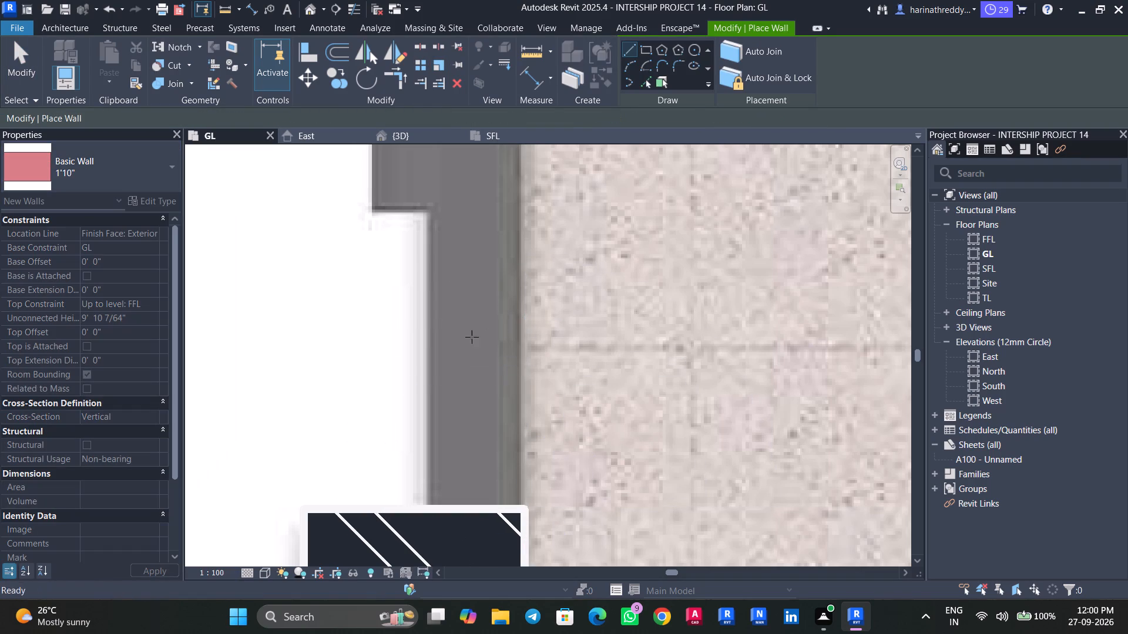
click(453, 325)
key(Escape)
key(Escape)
Measure the narrow grey strip's width again with the Scale tool, from its outer face to the terrace edge.
click(437, 70)
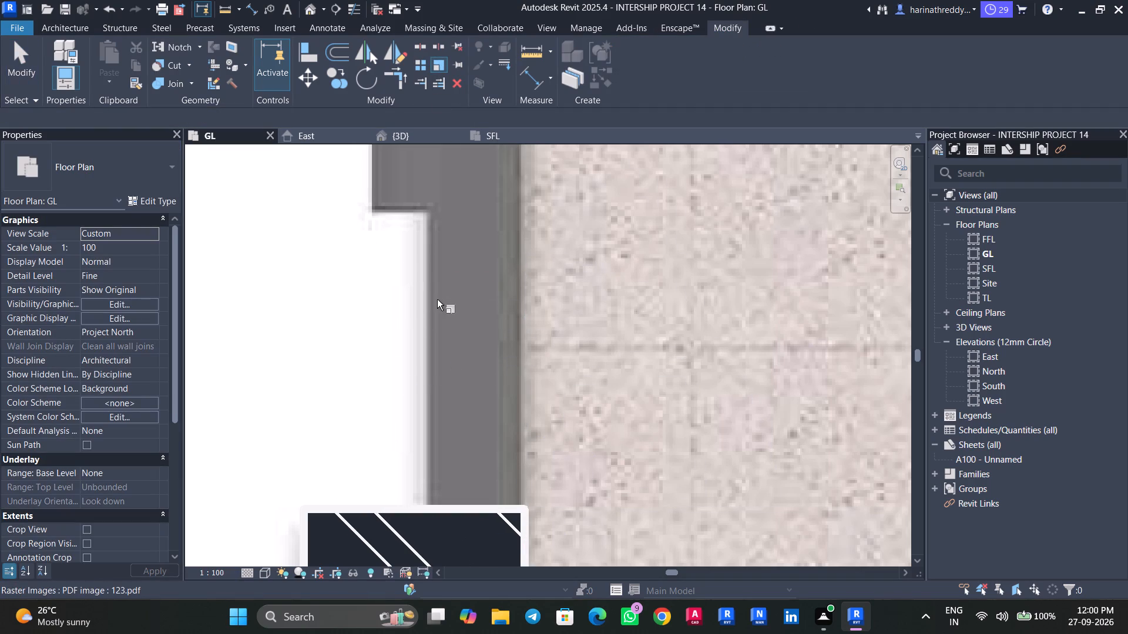
click(426, 296)
key(Escape)
click(411, 295)
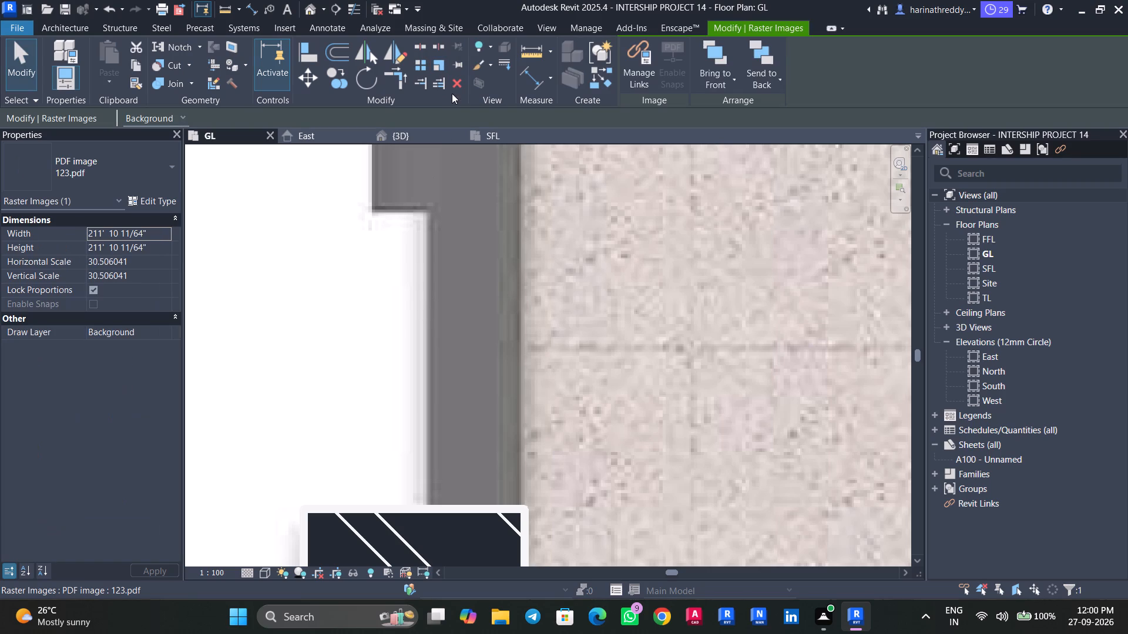
click(443, 68)
scroll(439, 363, up, 5)
click(415, 333)
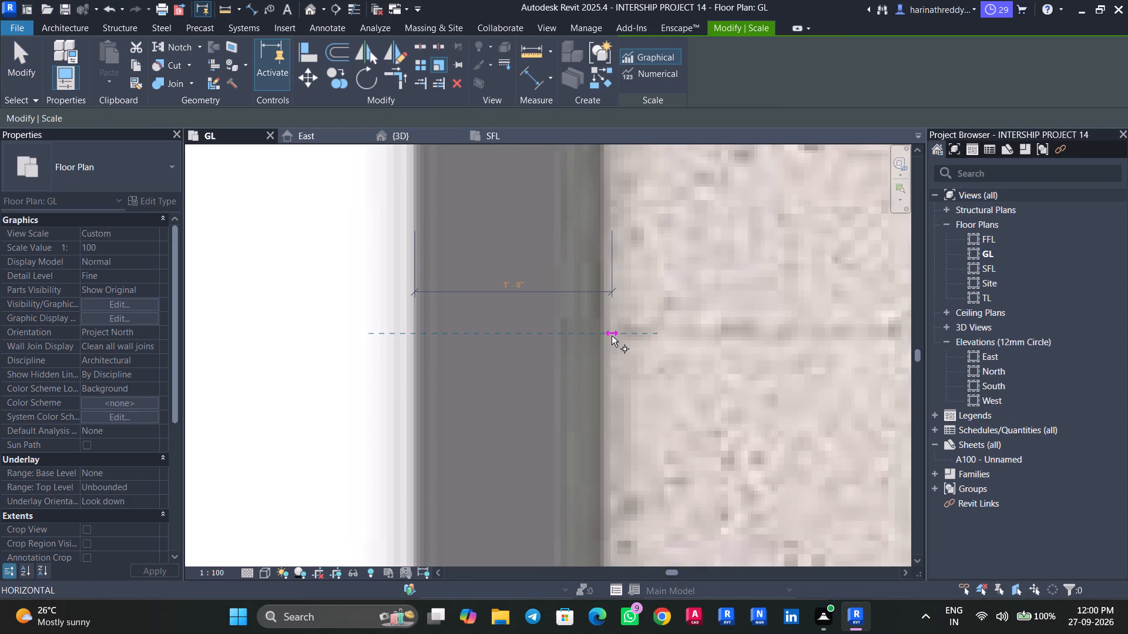
key(Escape)
key(Escape)
Start a new wall and duplicate the 1'10" wall type under the name 10".
text(WA)
click(136, 168)
scroll(110, 267, up, 6)
key(Escape)
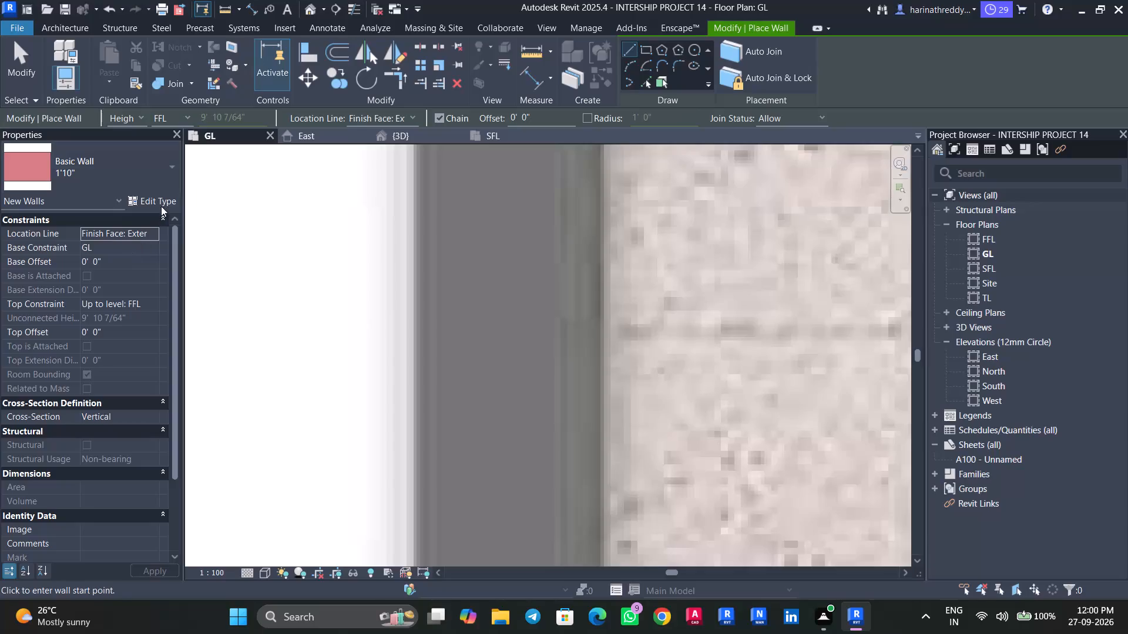
click(160, 203)
click(990, 94)
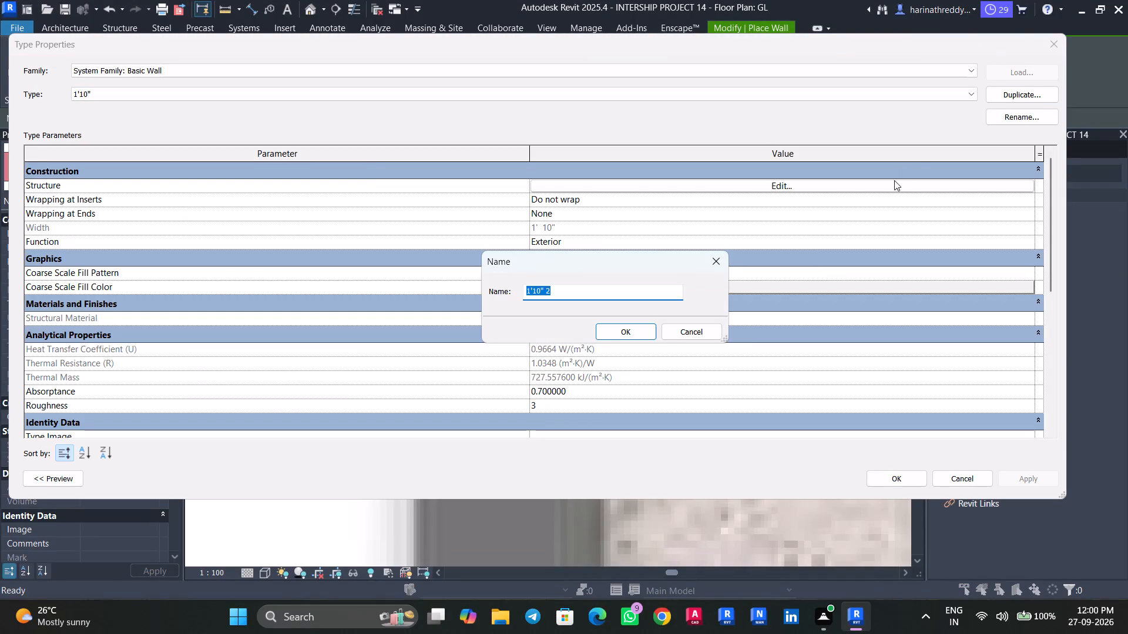
text(10")
key(Return)
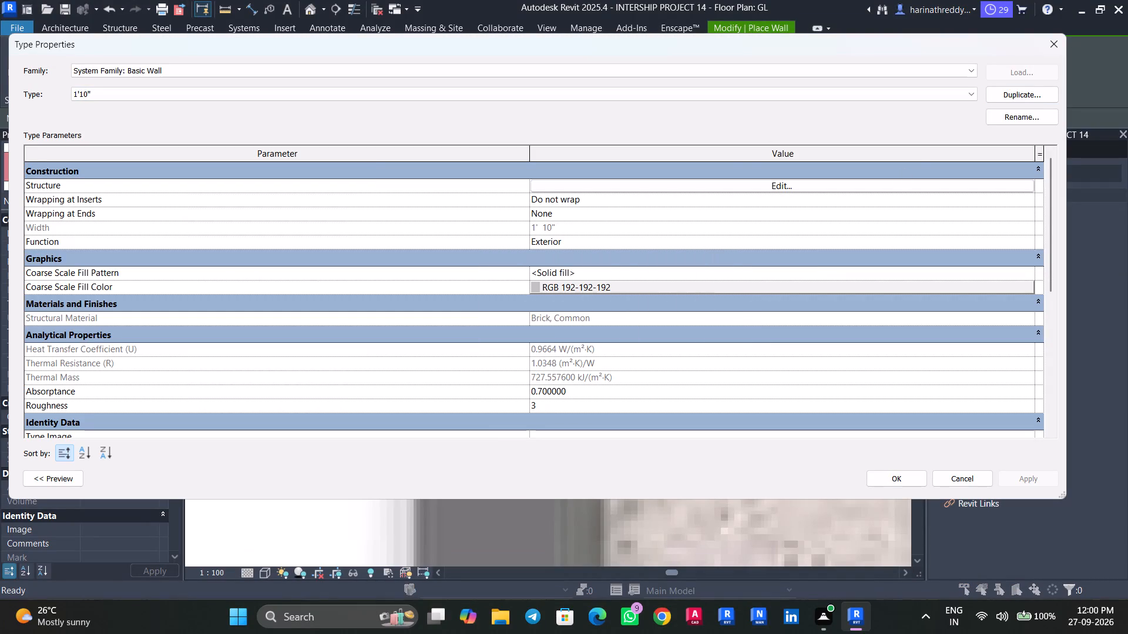
Set the brick structure layer of the 10" wall type to a thickness of 10".
click(875, 185)
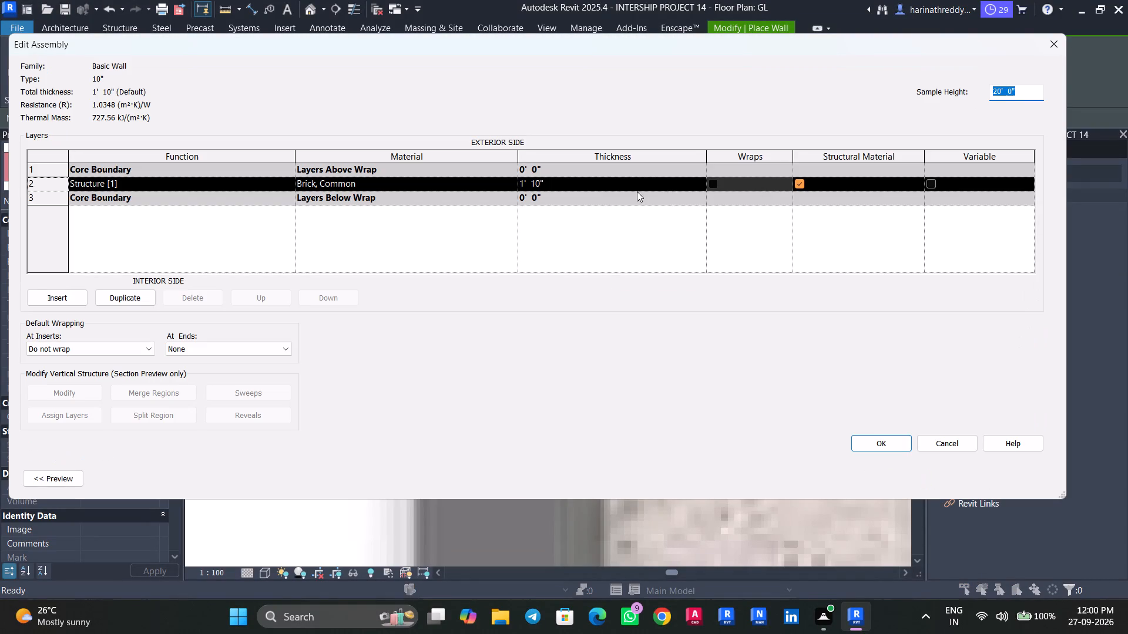
click(637, 191)
click(636, 184)
text(10")
key(Return)
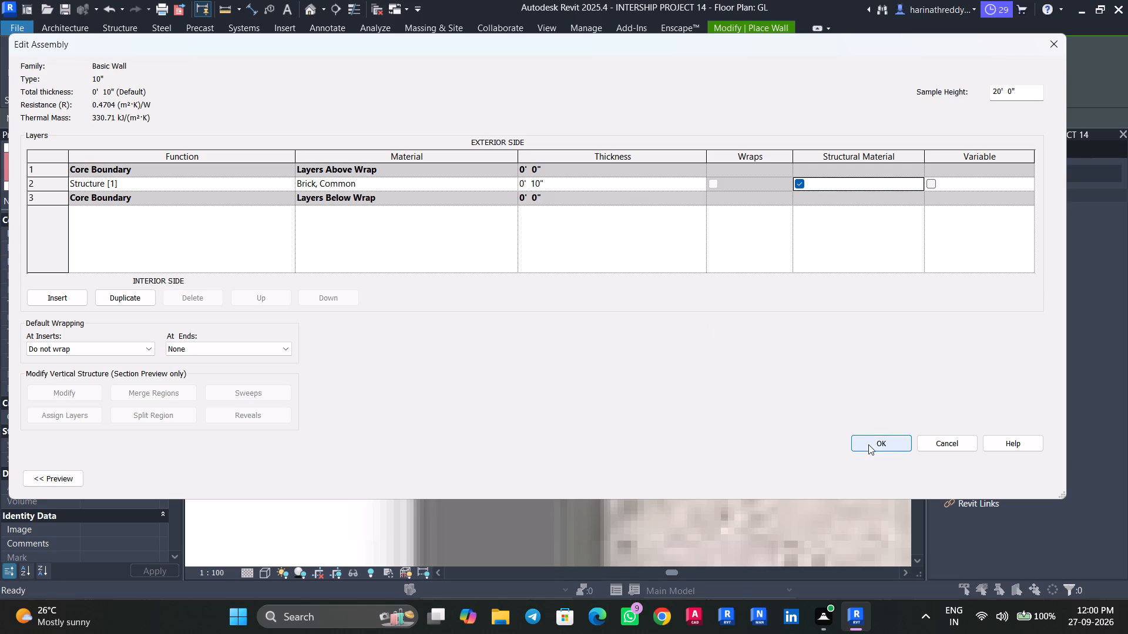
click(868, 447)
click(1055, 481)
click(911, 477)
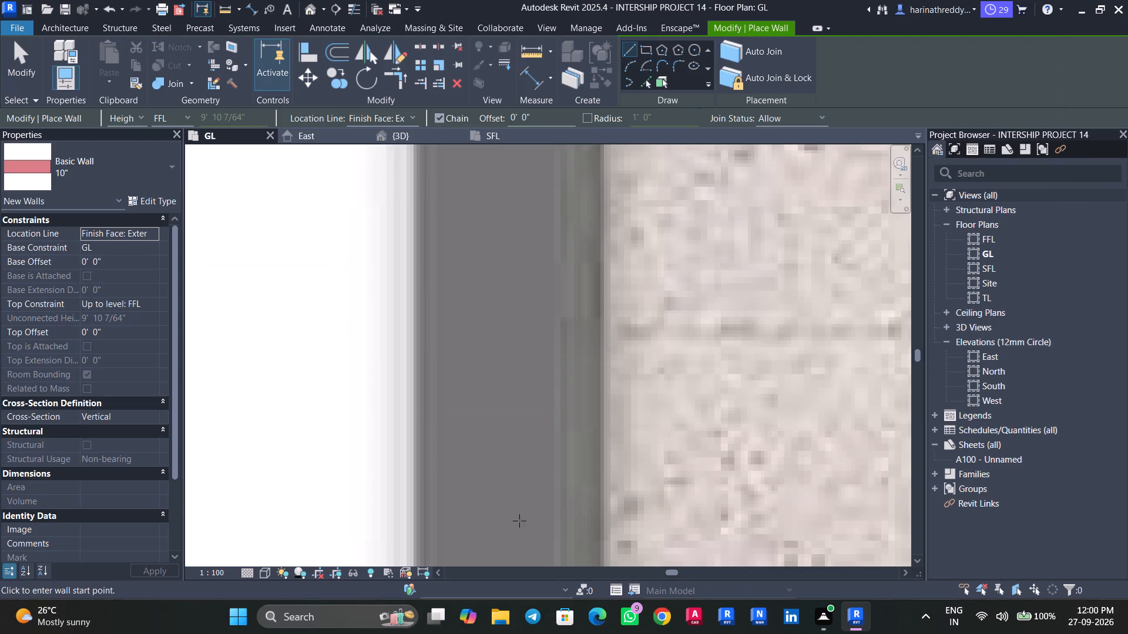
Draw a vertical 10" wall about 3'-0" long over the narrow grey strip, from the 2'3" wall's upper terrace-side corner to the wider block.
scroll(553, 470, down, 5)
scroll(553, 470, up, 1)
scroll(553, 466, down, 3)
scroll(547, 484, up, 1)
middle_drag(547, 484, 537, 376)
click(569, 441)
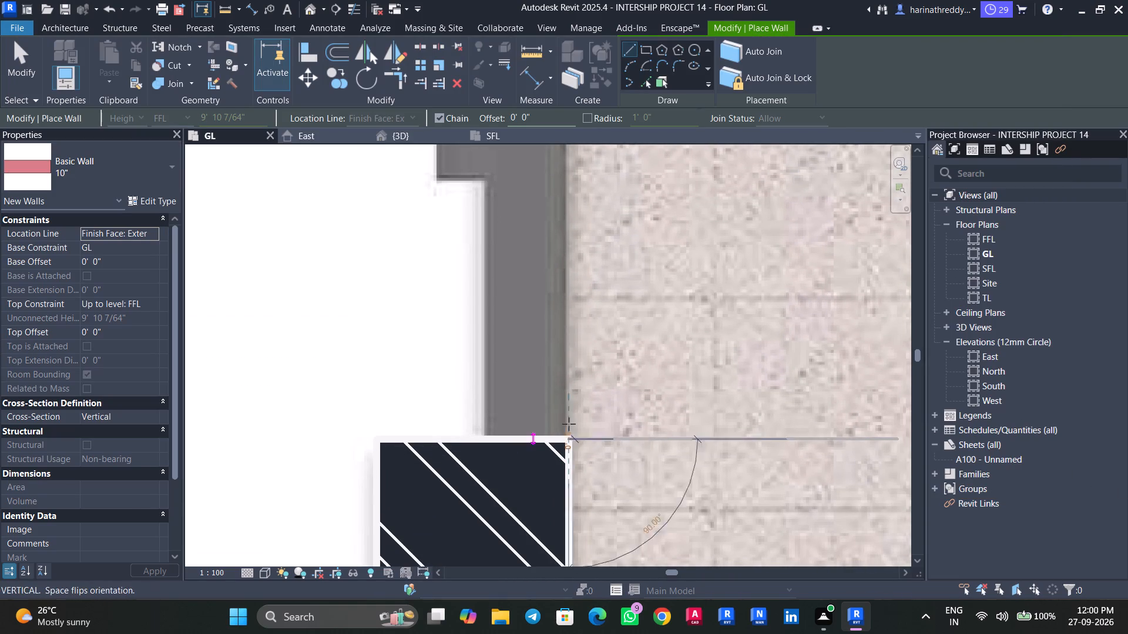
key(space)
middle_drag(569, 261, 582, 455)
scroll(572, 344, down, 6)
scroll(572, 343, up, 1)
scroll(572, 343, down, 1)
click(572, 357)
key(Escape)
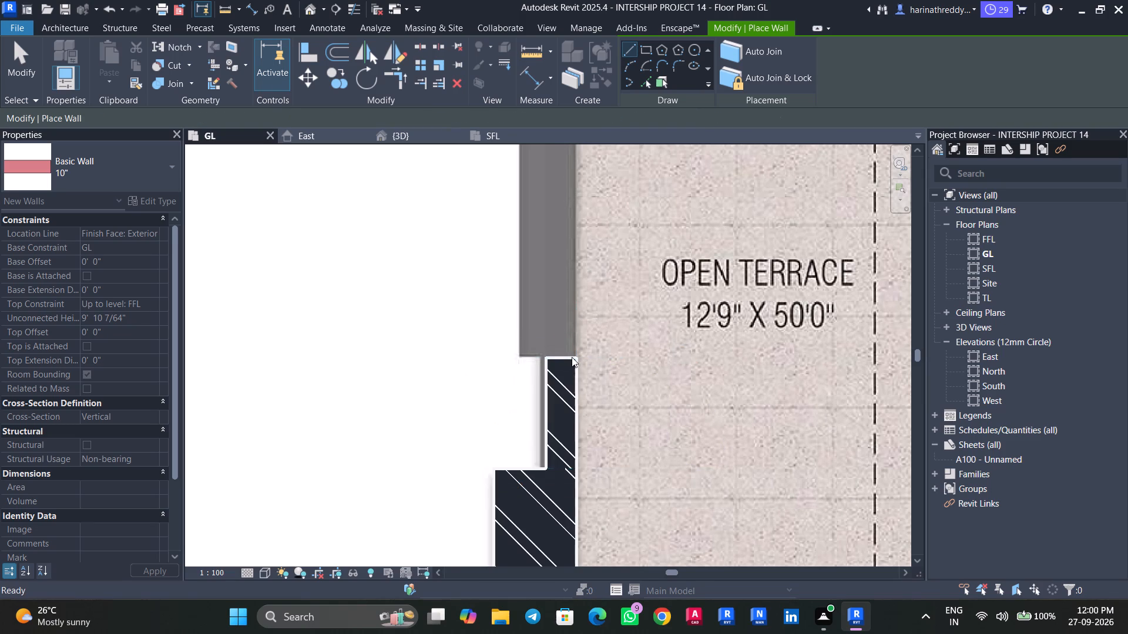
key(Escape)
Nudge the 10" wall slightly outward, away from the open terrace, to align it with the grey strip.
click(563, 379)
scroll(553, 402, up, 3)
key(Left)
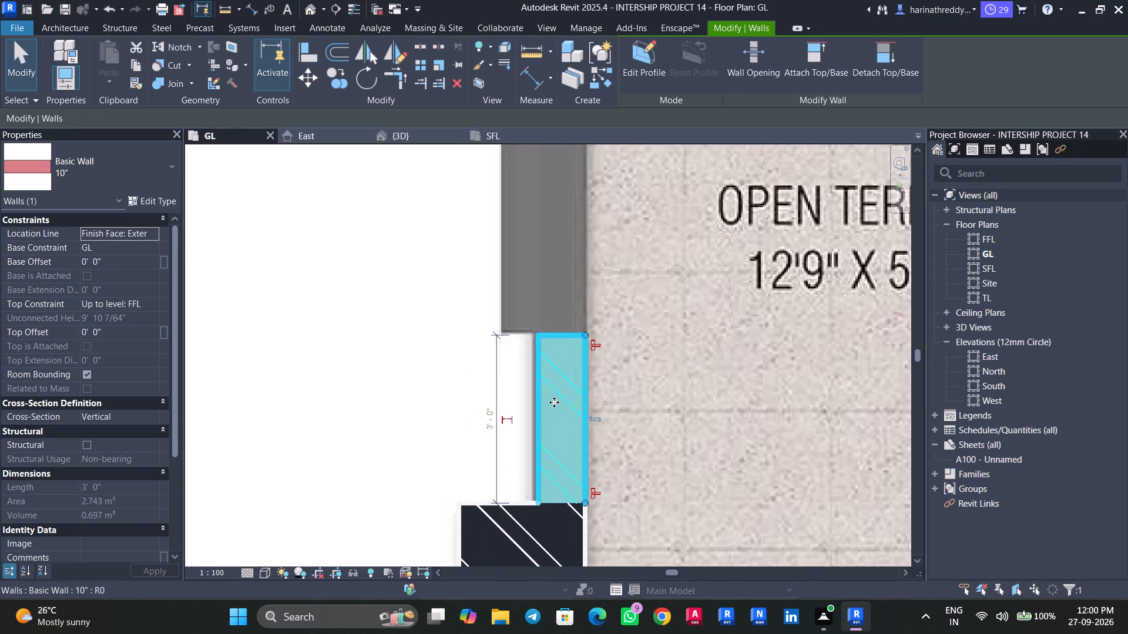
key(Left)
key(Right)
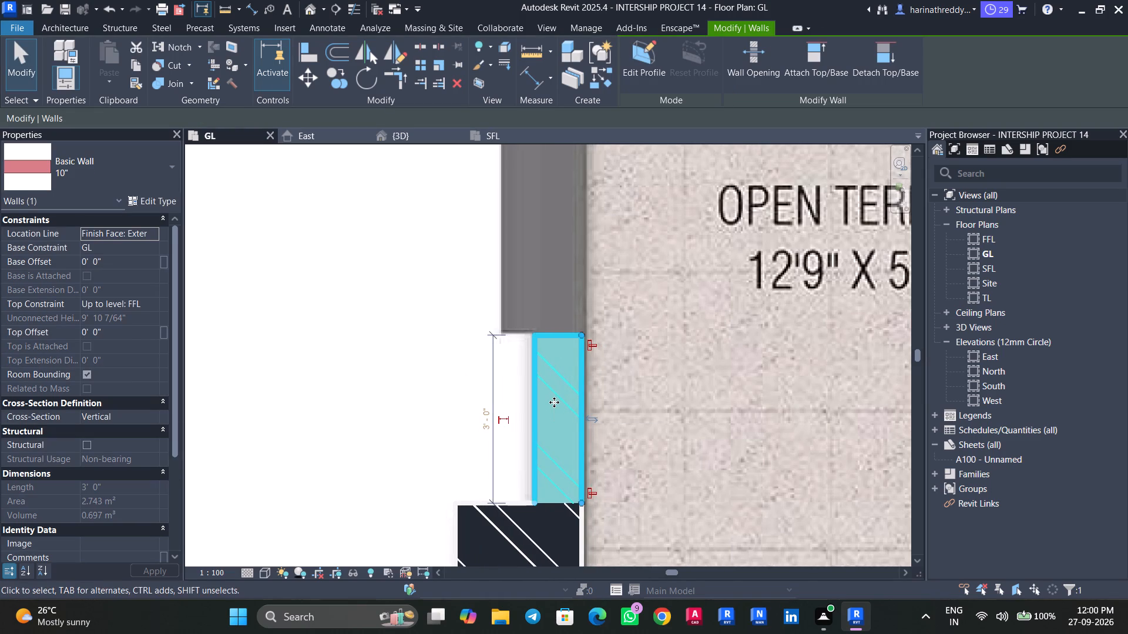
key(Left)
scroll(554, 401, down, 4)
scroll(554, 401, up, 1)
scroll(554, 401, down, 4)
middle_drag(606, 444, 607, 317)
scroll(583, 395, up, 4)
middle_drag(596, 373, 635, 499)
scroll(632, 467, down, 5)
key(Escape)
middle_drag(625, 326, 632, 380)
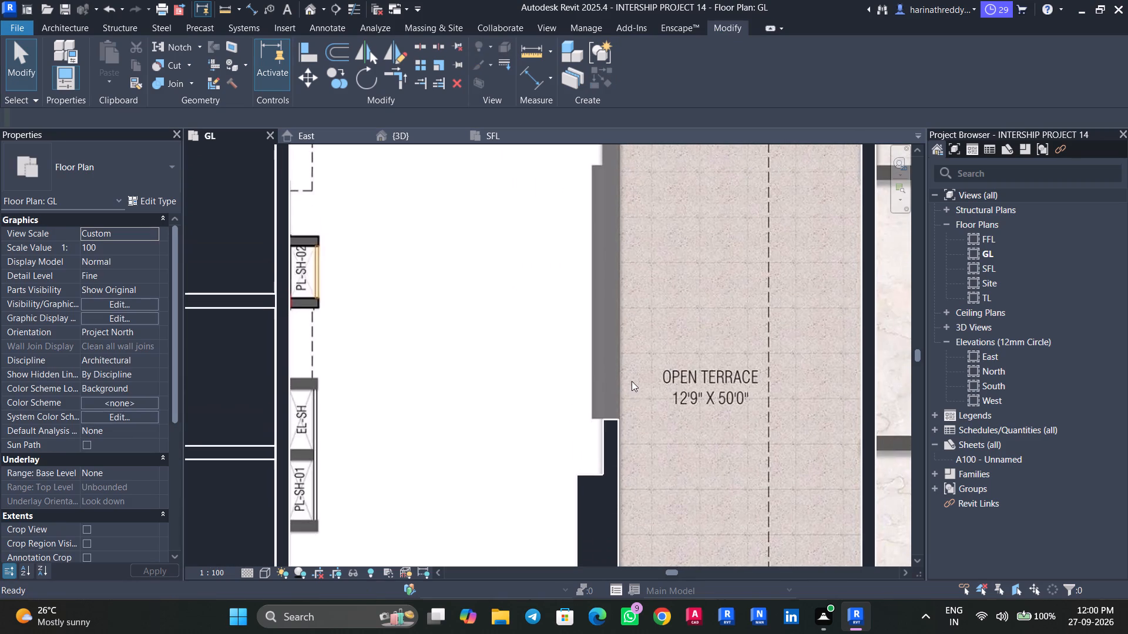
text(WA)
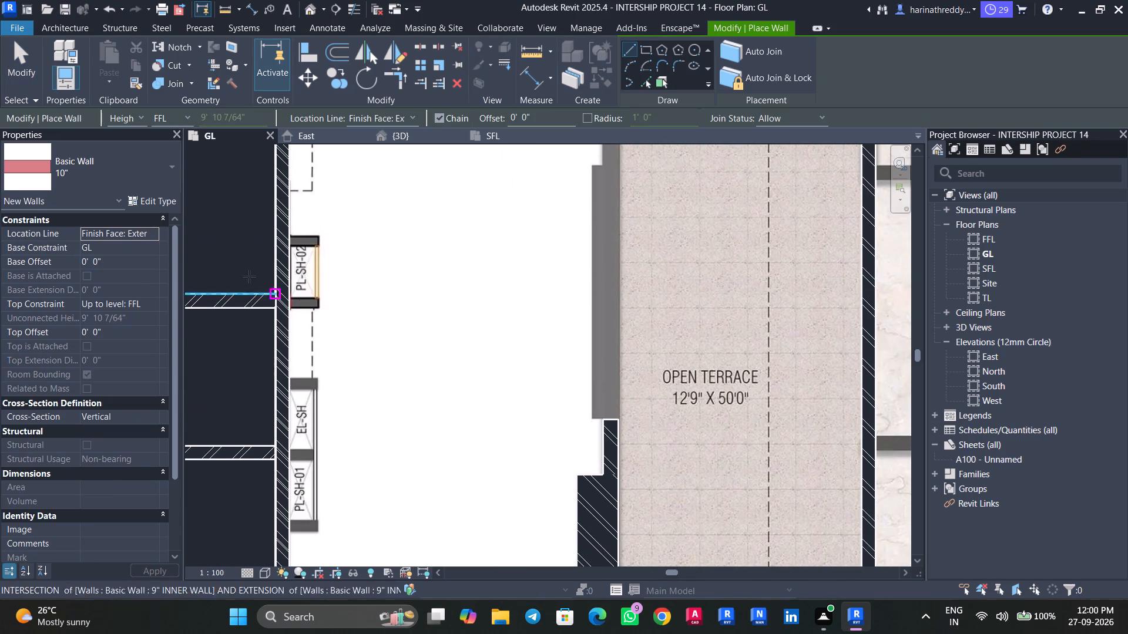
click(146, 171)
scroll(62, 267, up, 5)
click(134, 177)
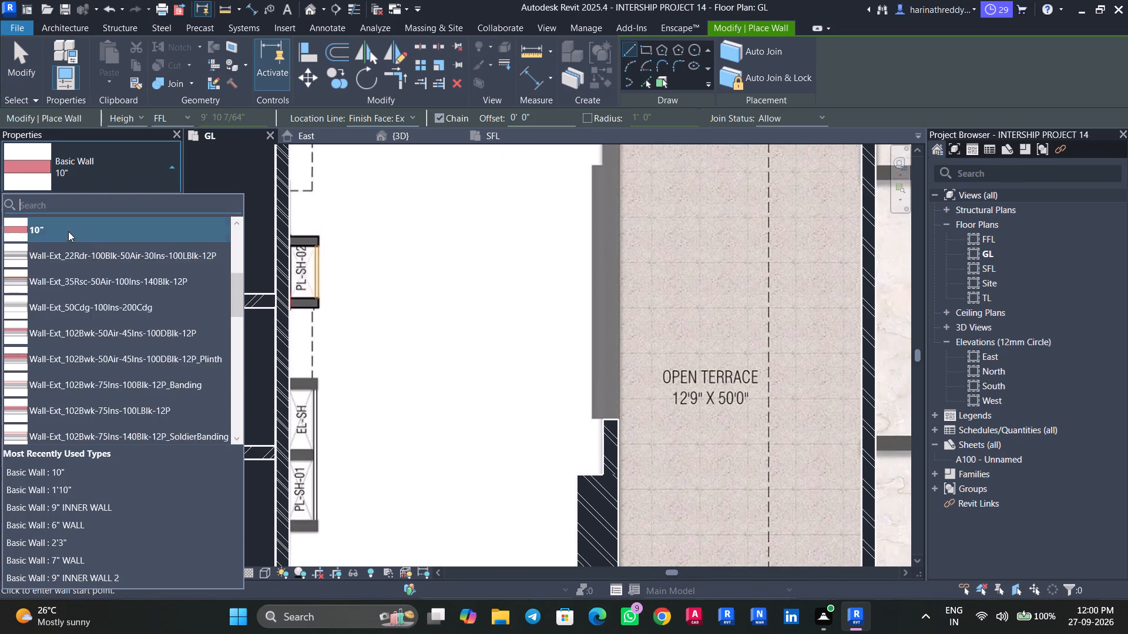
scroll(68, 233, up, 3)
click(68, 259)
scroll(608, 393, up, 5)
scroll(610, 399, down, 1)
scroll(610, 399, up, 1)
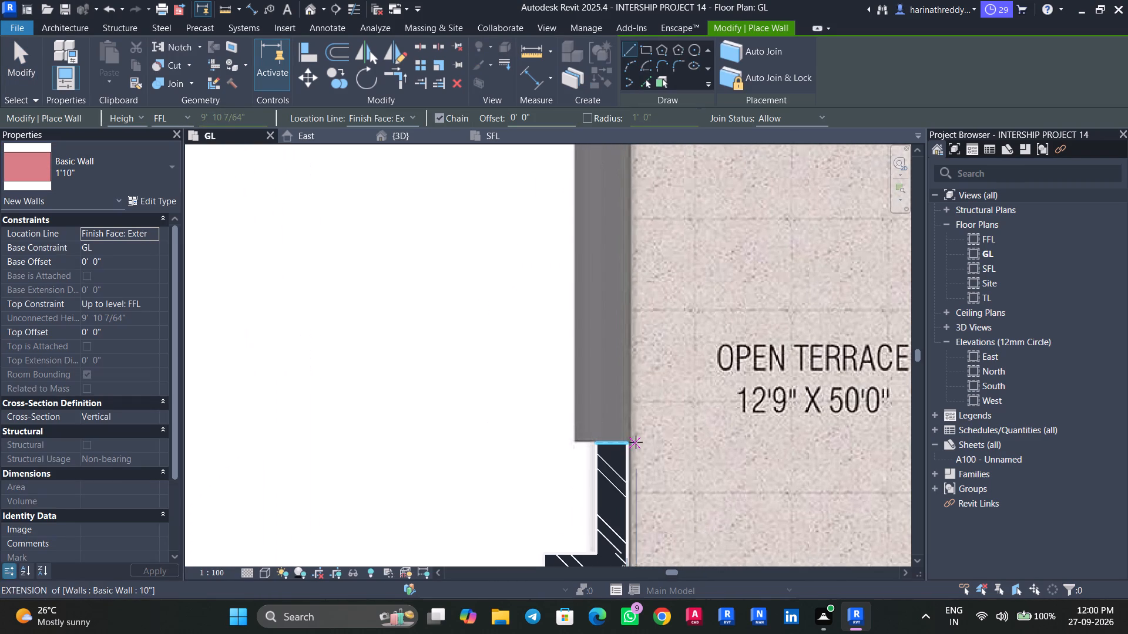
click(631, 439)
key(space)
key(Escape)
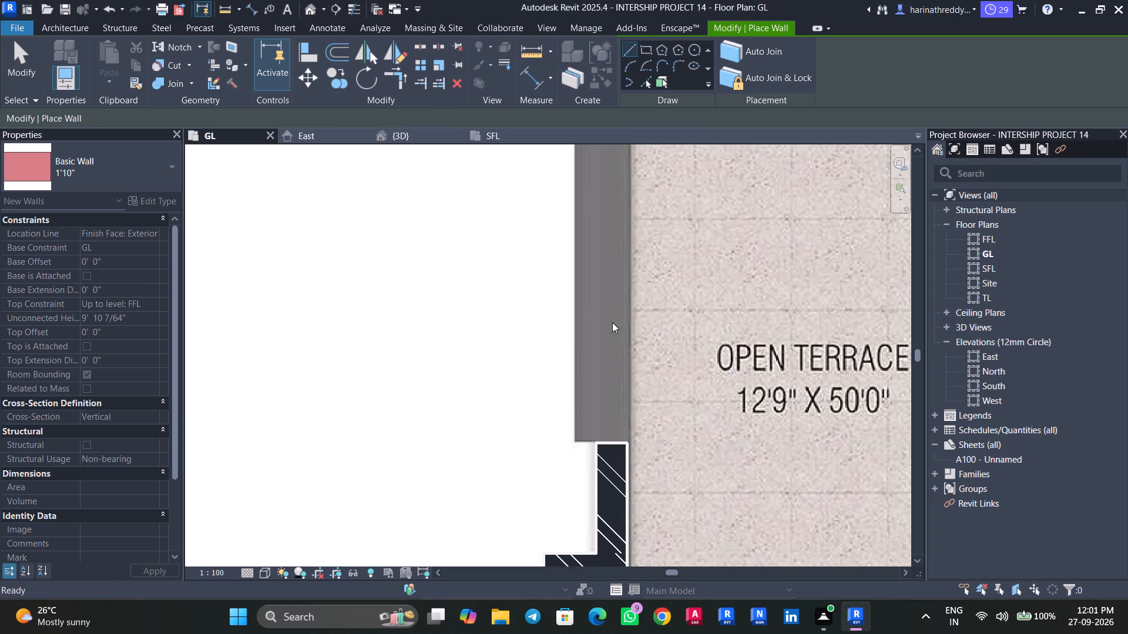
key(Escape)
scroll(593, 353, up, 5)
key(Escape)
Measure the width of the long grey wall block above the 10" wall with the Scale tool.
click(593, 353)
click(443, 69)
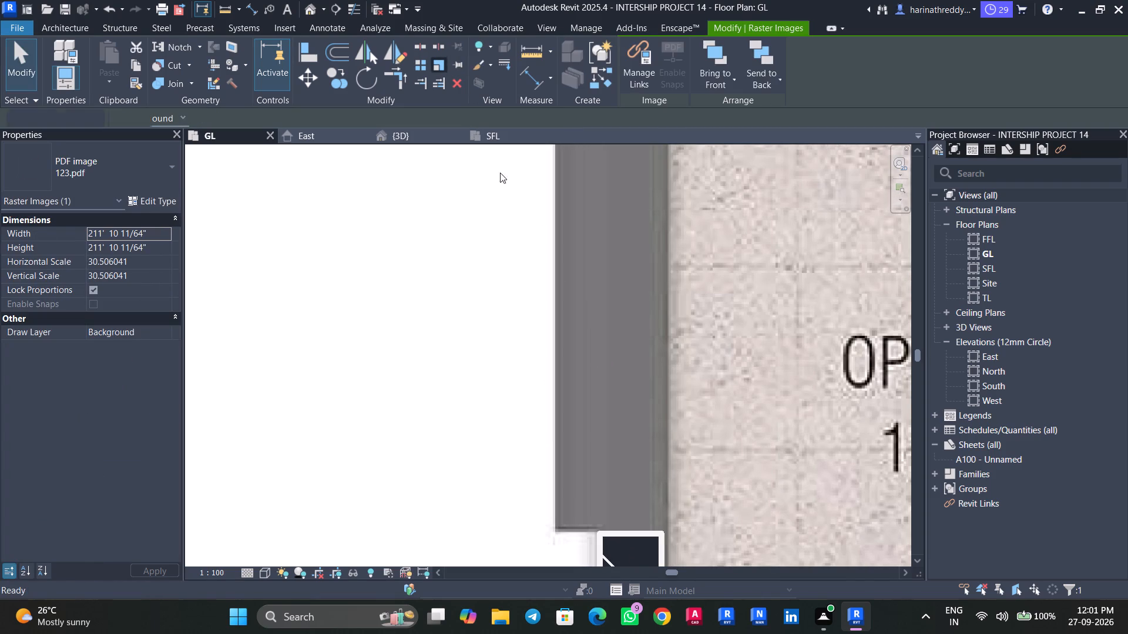
scroll(563, 327, up, 3)
click(551, 328)
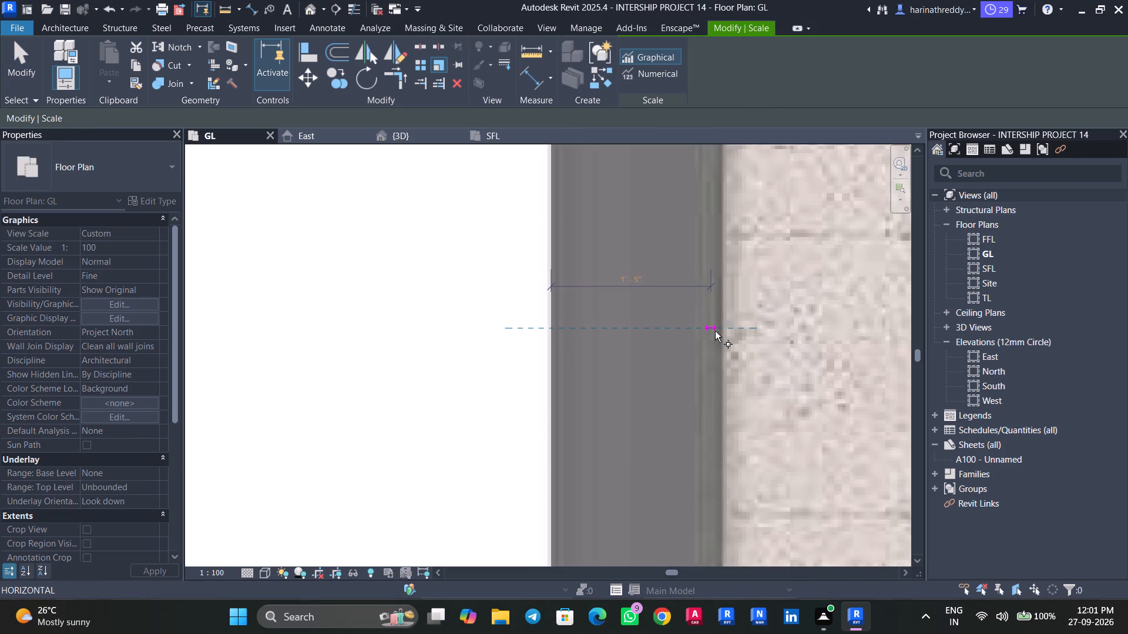
key(Escape)
key(Escape)
Start a new wall and duplicate the 1'10" wall type under the name 1'6".
text(WA)
click(139, 200)
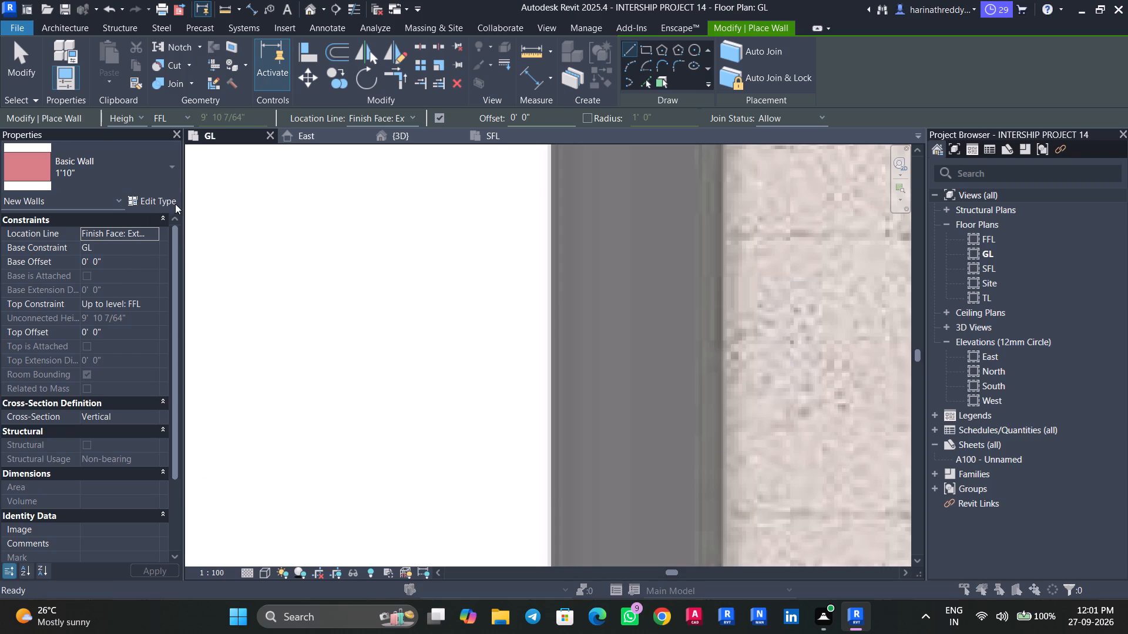
click(1050, 52)
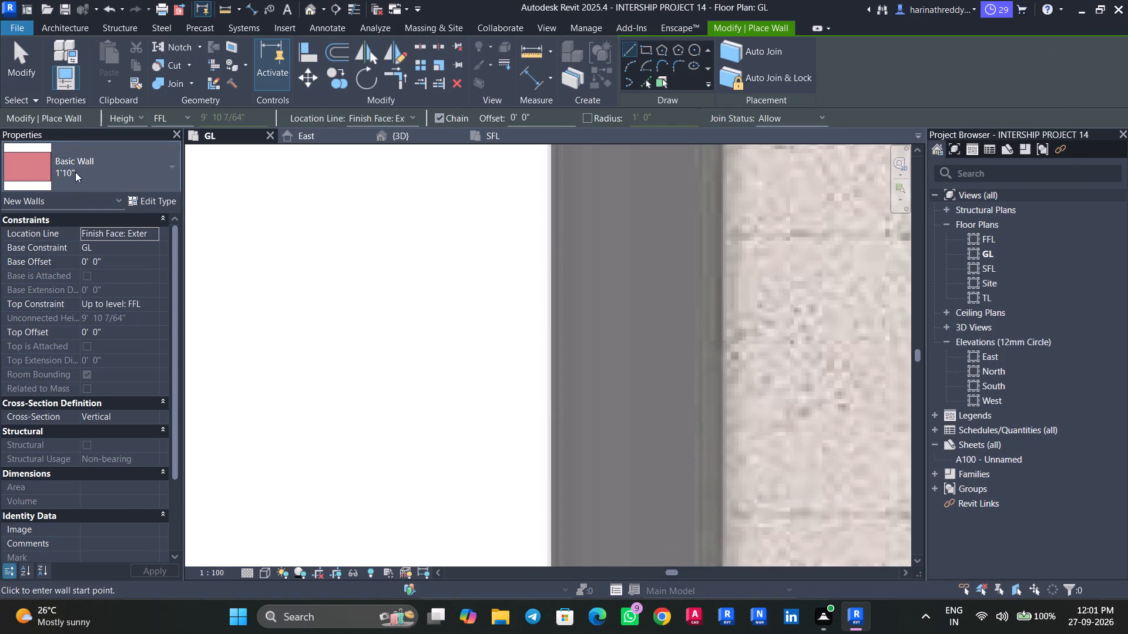
click(75, 172)
scroll(72, 262, up, 5)
key(Escape)
click(146, 197)
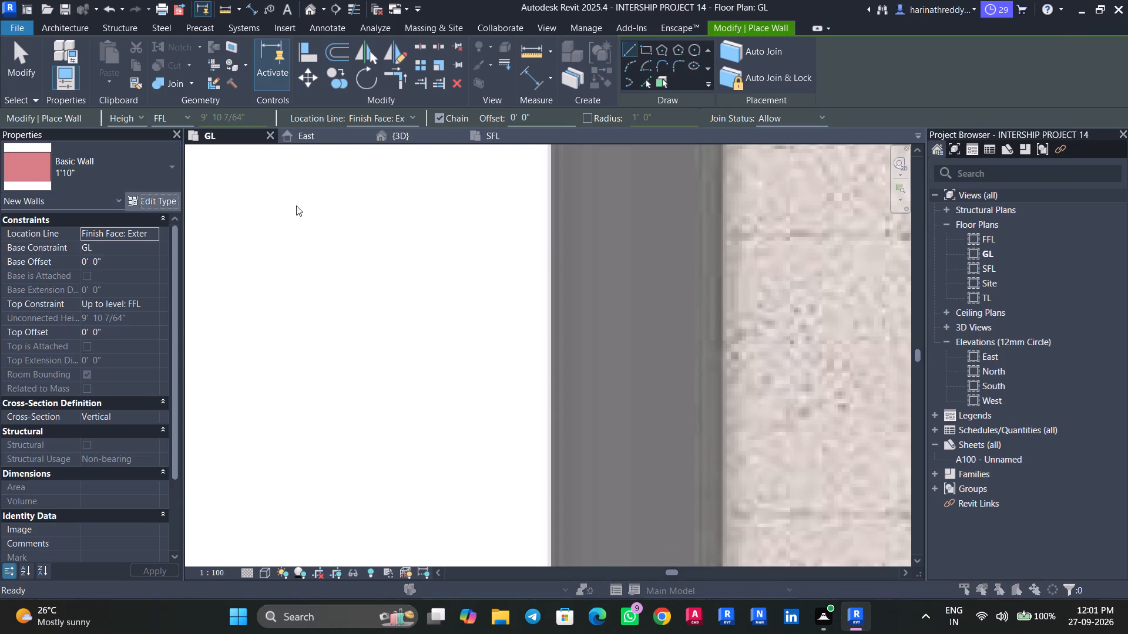
click(1016, 96)
key(1)
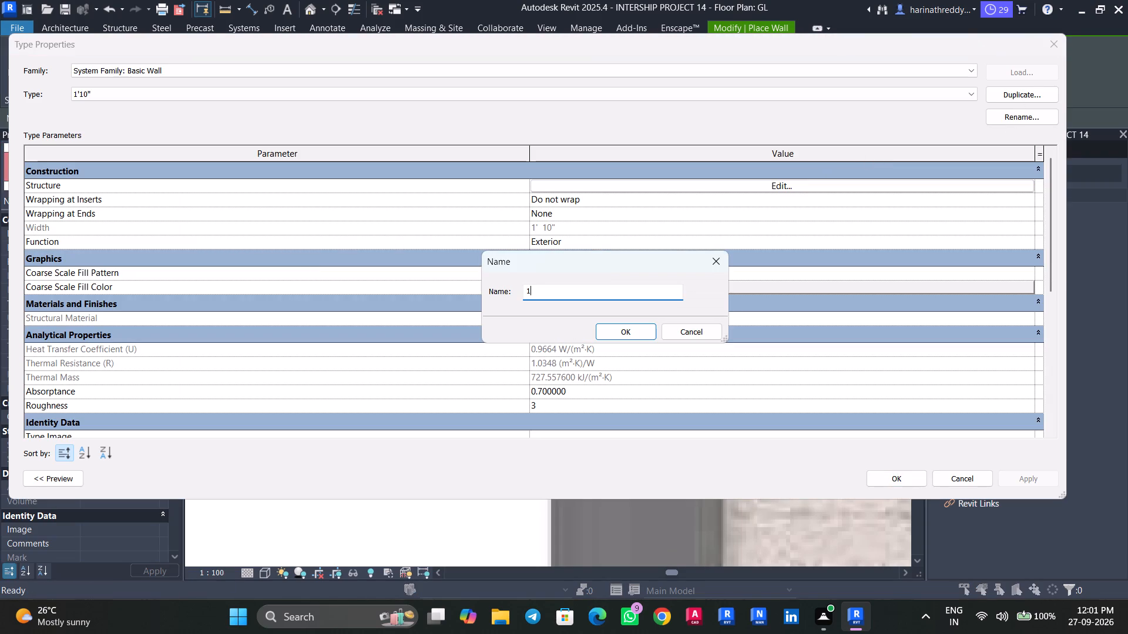
key(apostrophe)
text(6")
key(Return)
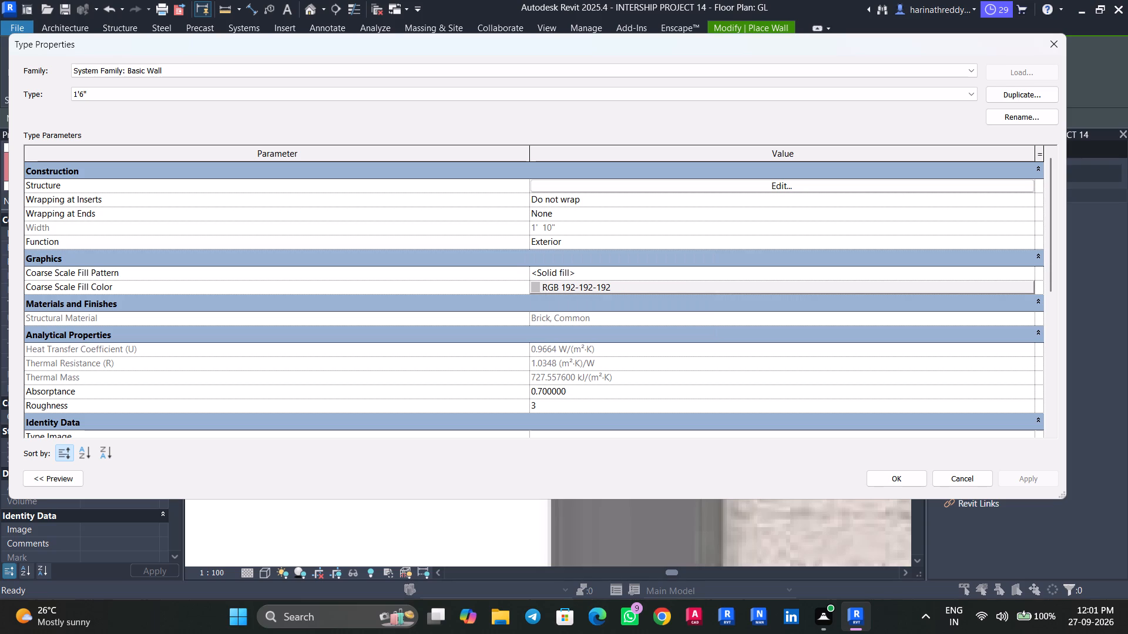
Set the brick structure layer of the 1'6" wall type to a thickness of 1'6".
click(857, 183)
click(598, 187)
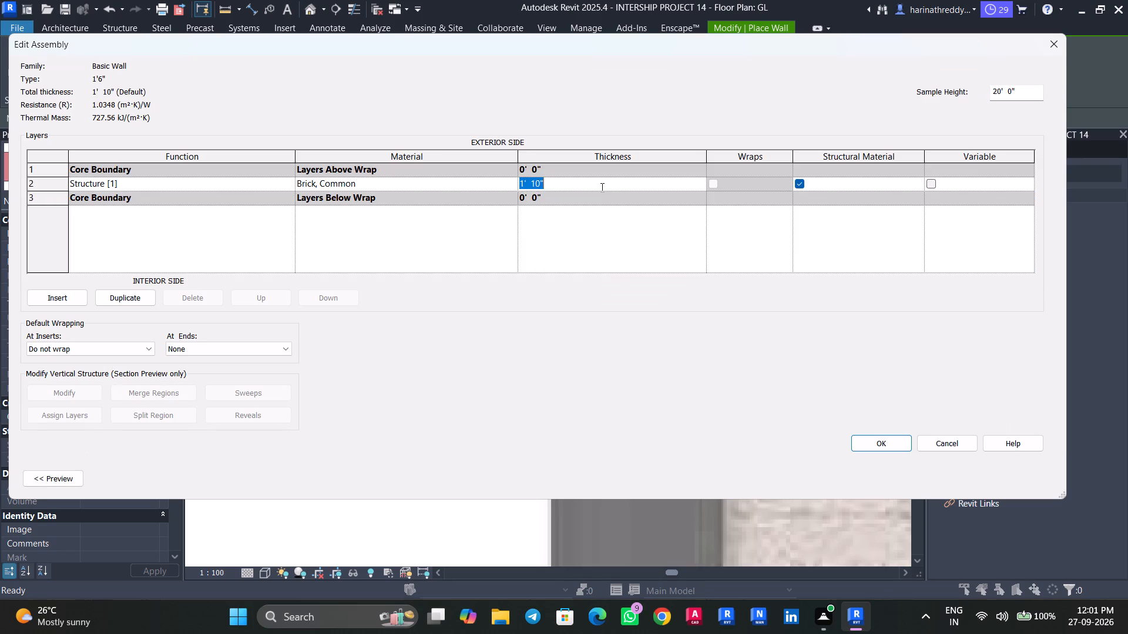
text(1'6")
key(Return)
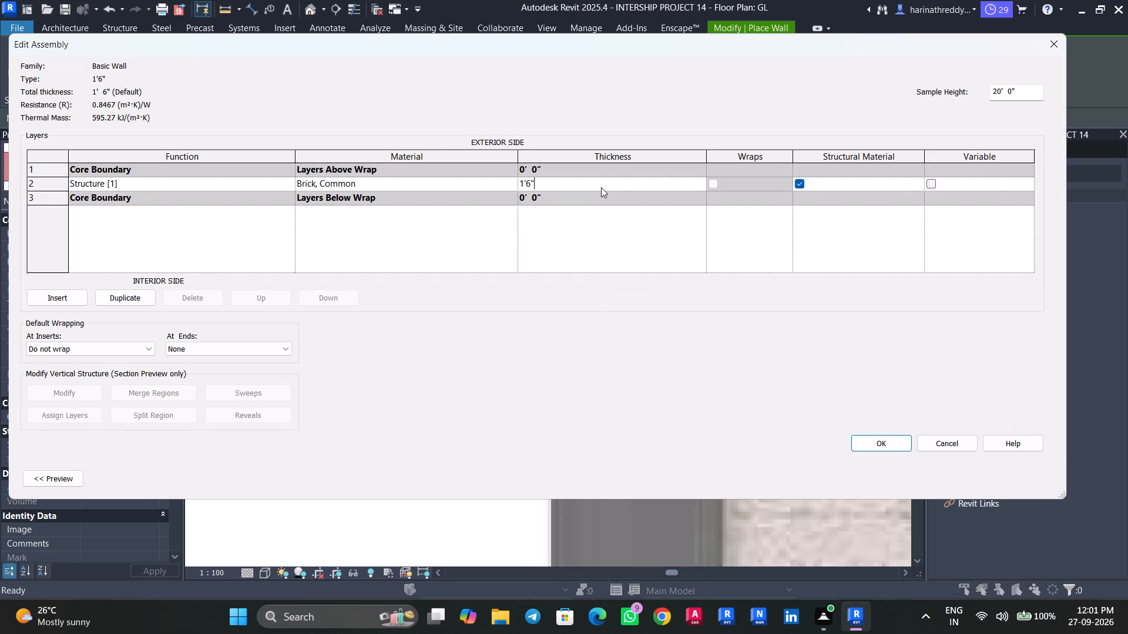
click(894, 436)
click(1036, 478)
click(922, 478)
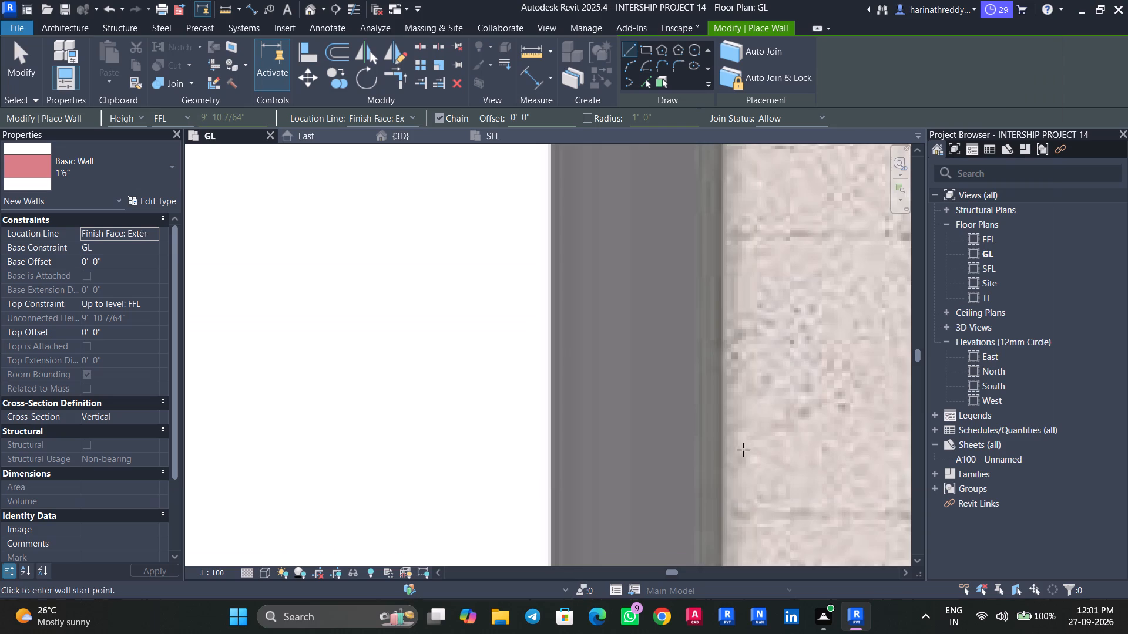
Draw a 1'6" wall about 13'10" long over the long grey block, starting from the end of the 10" wall.
scroll(743, 449, down, 7)
middle_drag(678, 381, 649, 328)
scroll(647, 420, up, 4)
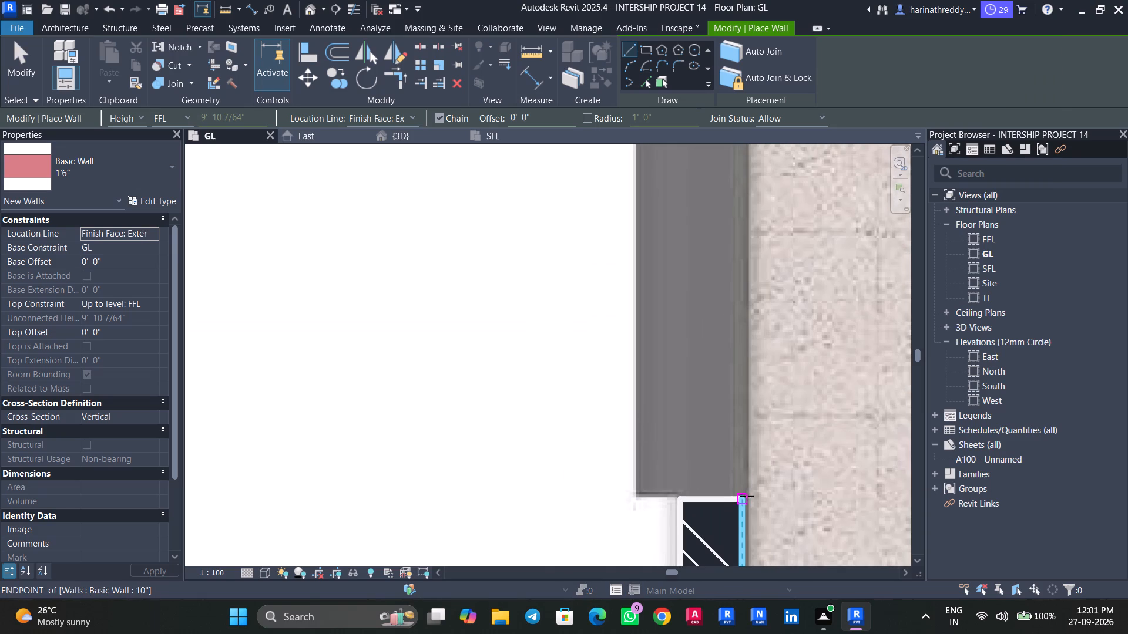
click(745, 496)
key(space)
scroll(751, 270, up, 1)
scroll(751, 270, down, 4)
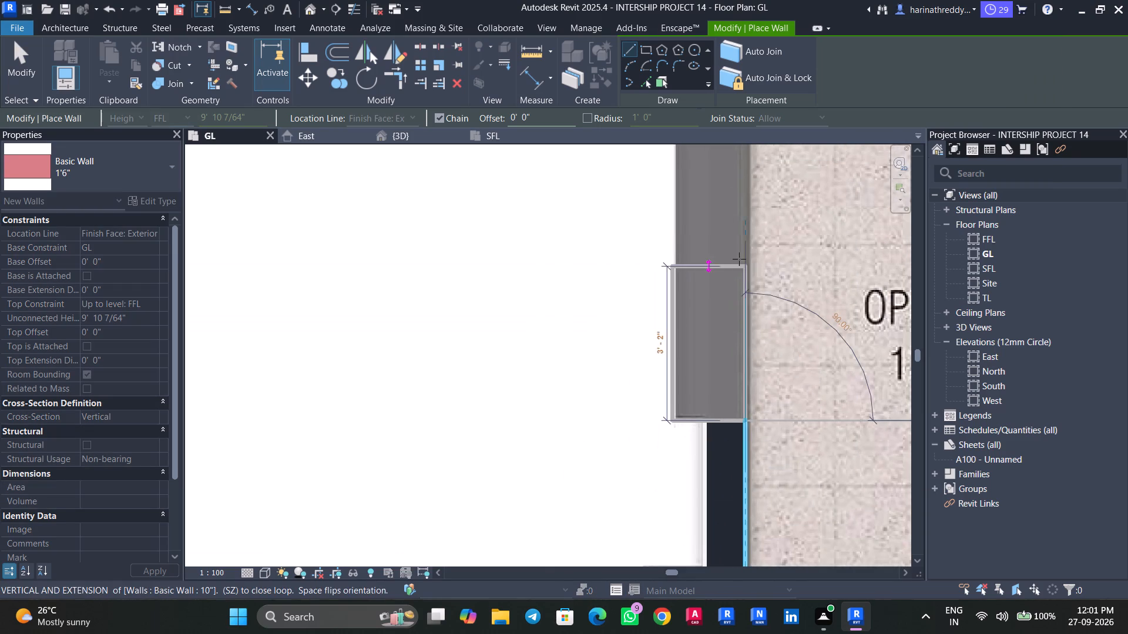
scroll(743, 240, down, 8)
middle_drag(741, 218, 699, 433)
scroll(706, 302, up, 5)
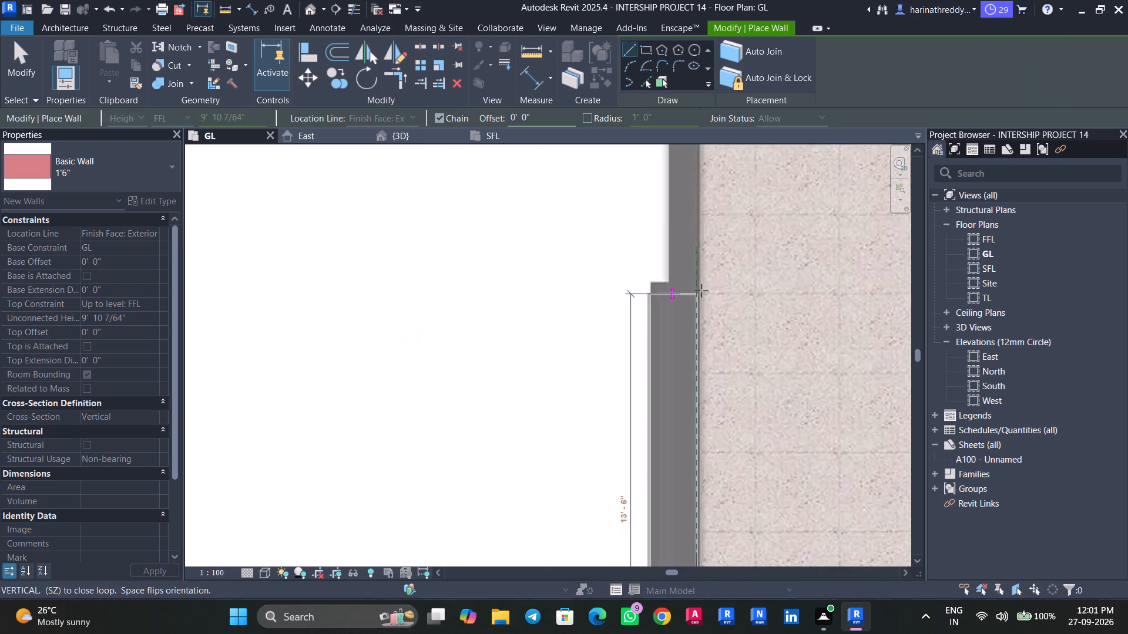
scroll(701, 291, up, 3)
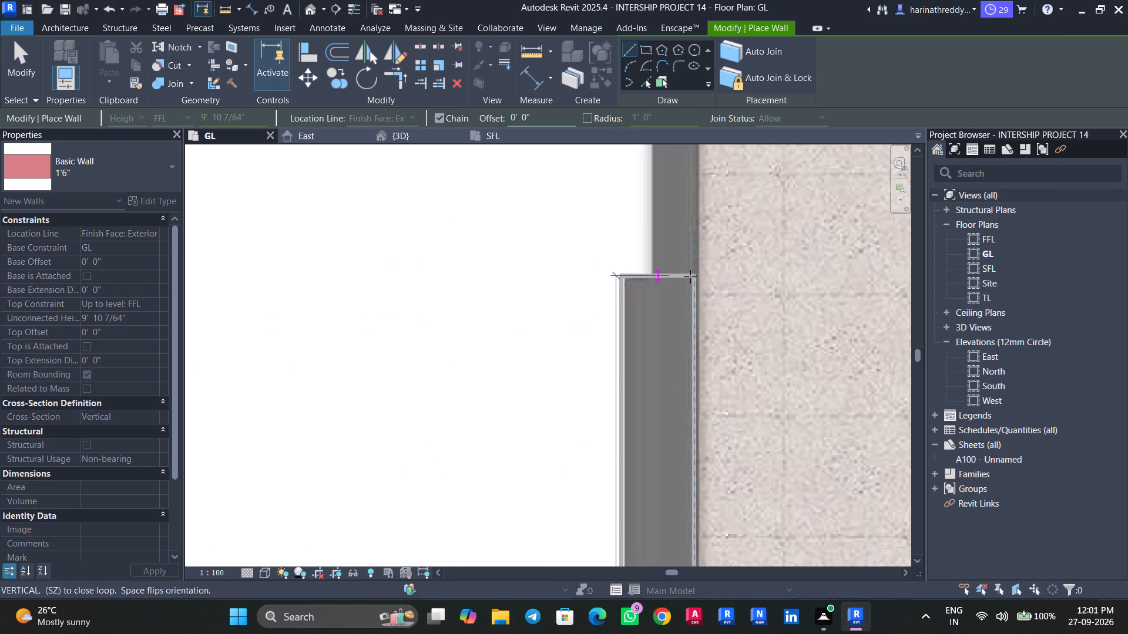
click(690, 279)
key(Escape)
key(Escape)
Nudge the new 1'6" wall slightly towards the open terrace and upward to align it with the grey block.
click(657, 332)
scroll(657, 333, up, 5)
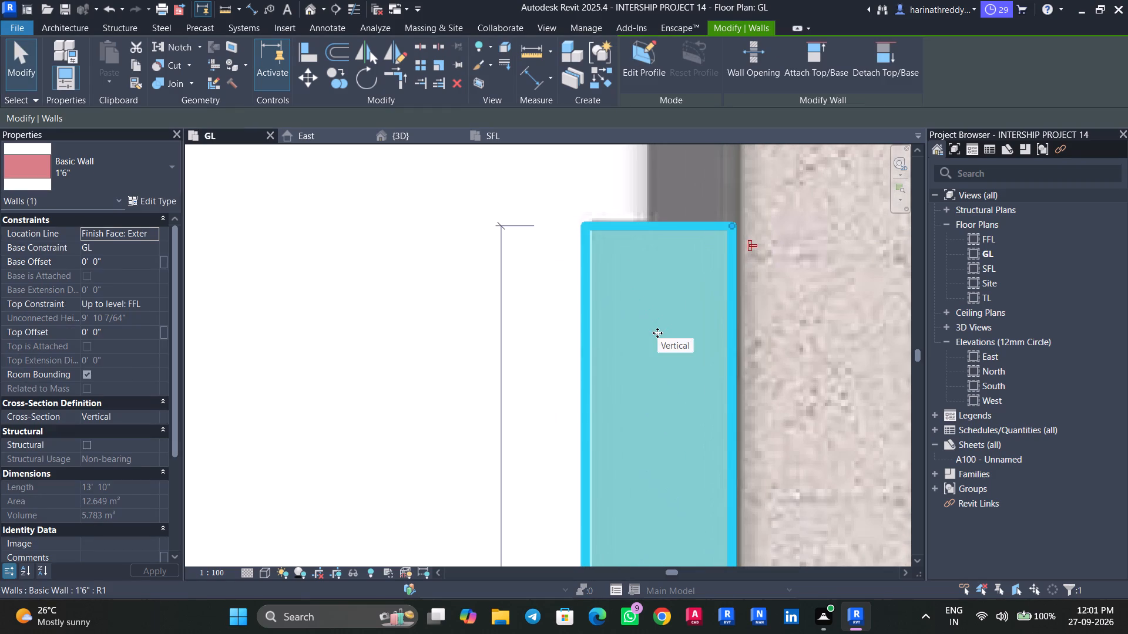
key(Right)
key(Up)
scroll(657, 333, down, 7)
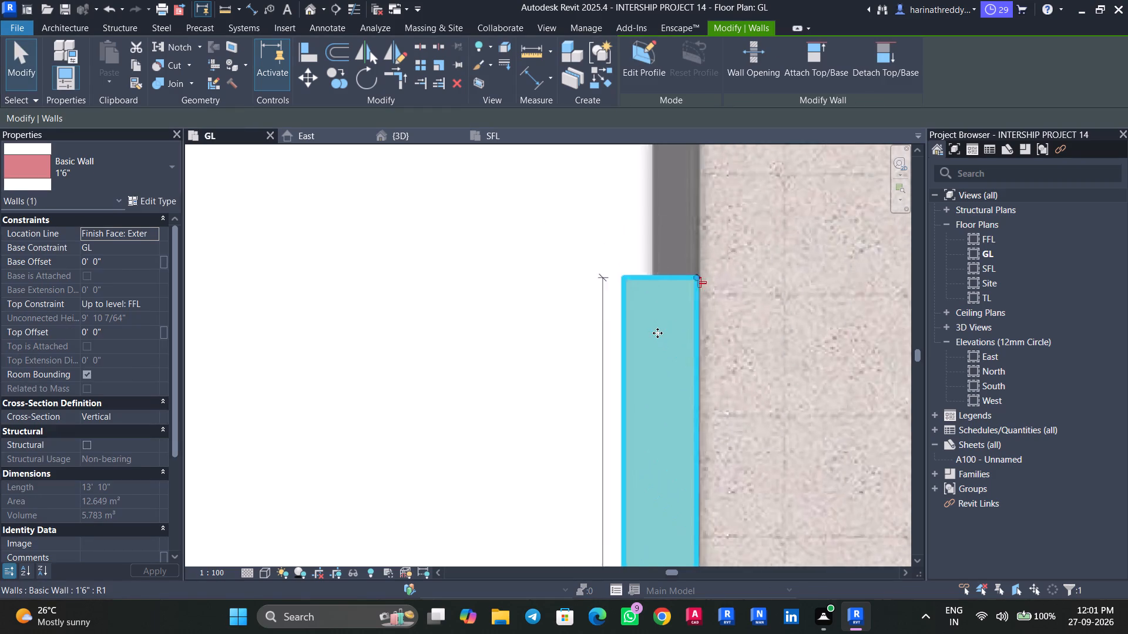
scroll(657, 333, down, 6)
middle_drag(660, 349, 634, 251)
scroll(686, 305, down, 4)
middle_drag(689, 307, 691, 449)
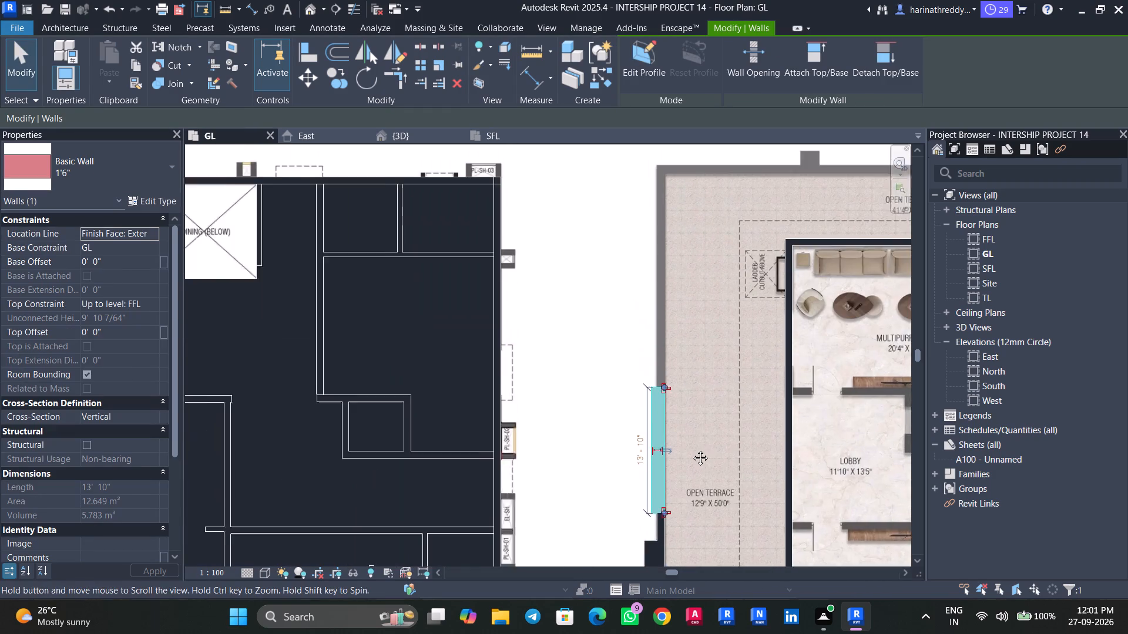
middle_drag(691, 449, 693, 452)
scroll(698, 342, up, 1)
middle_drag(698, 354, 697, 434)
scroll(681, 443, up, 5)
middle_drag(663, 494, 658, 416)
key(Escape)
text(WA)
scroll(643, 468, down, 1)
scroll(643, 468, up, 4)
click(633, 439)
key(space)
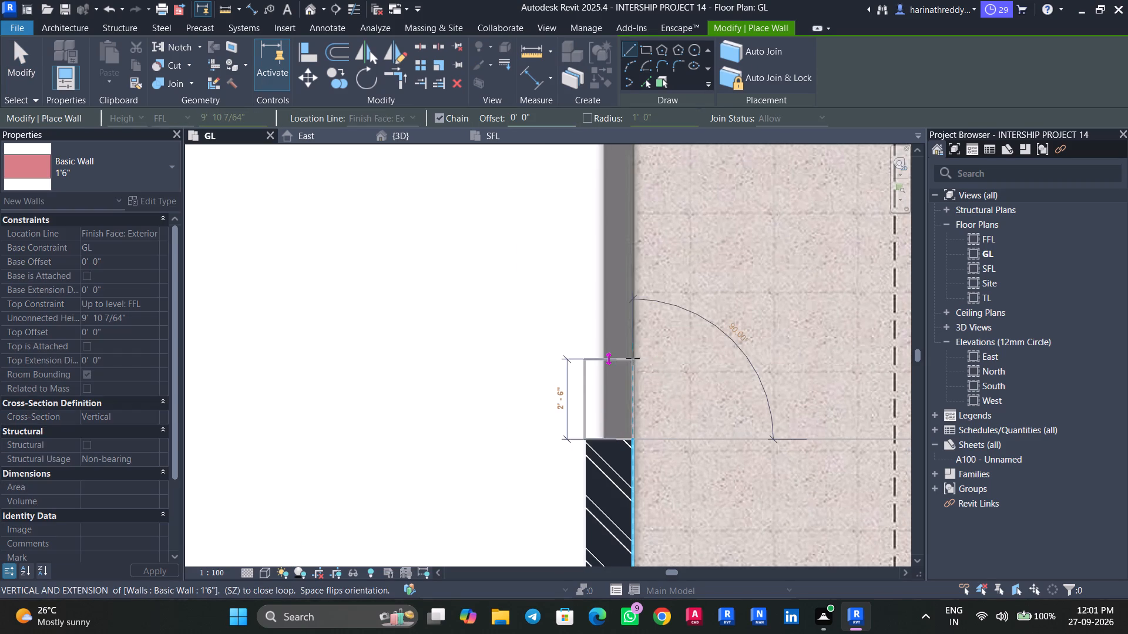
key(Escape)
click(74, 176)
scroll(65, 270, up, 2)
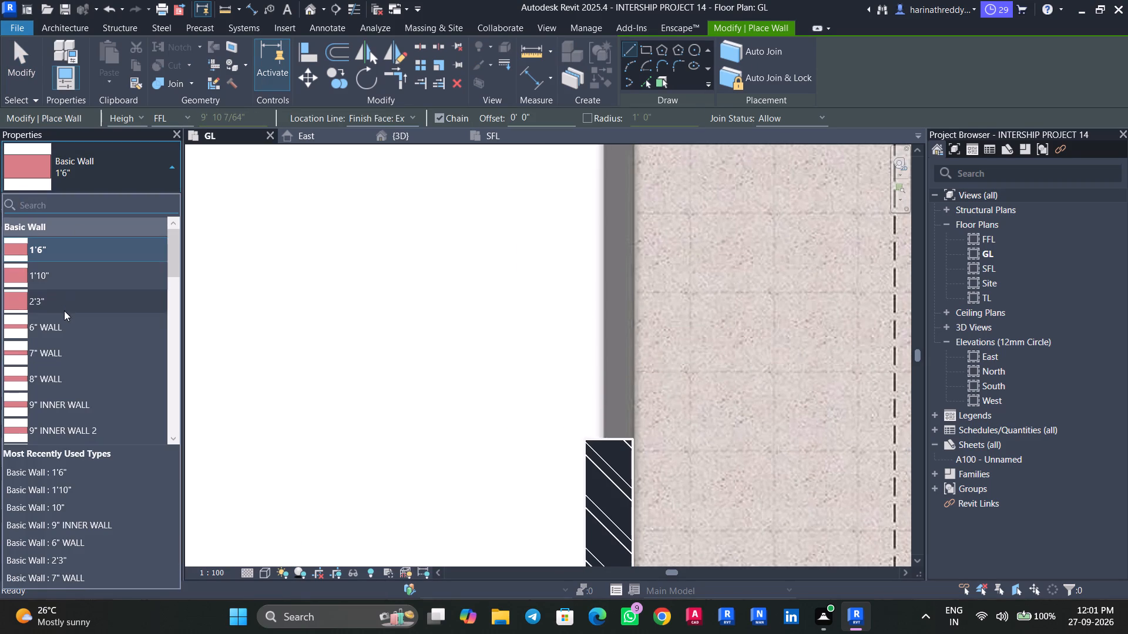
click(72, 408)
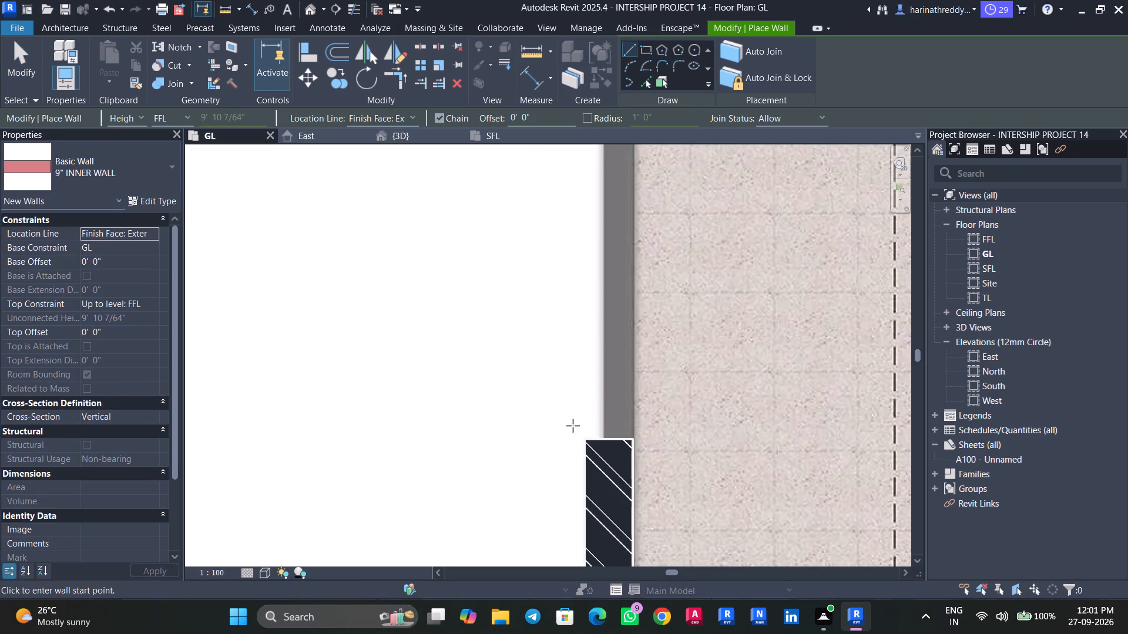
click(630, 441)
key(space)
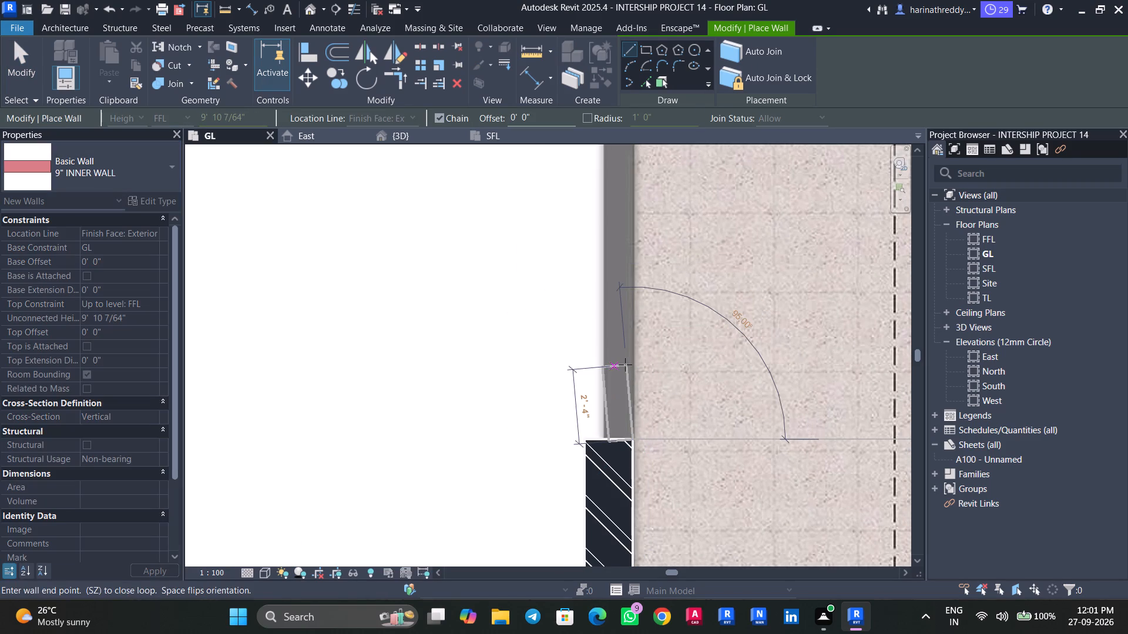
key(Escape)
Draw a 10" wall about 23'8" long over the grey strip, from the 1'6" wall up to the terrace corner.
click(59, 153)
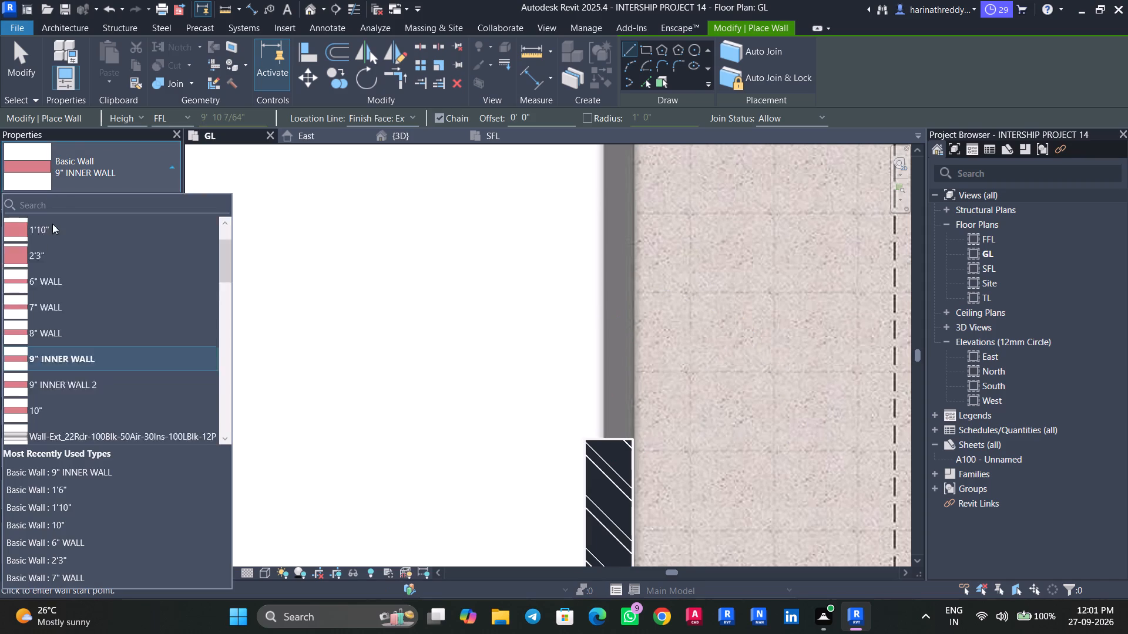
scroll(52, 255, up, 5)
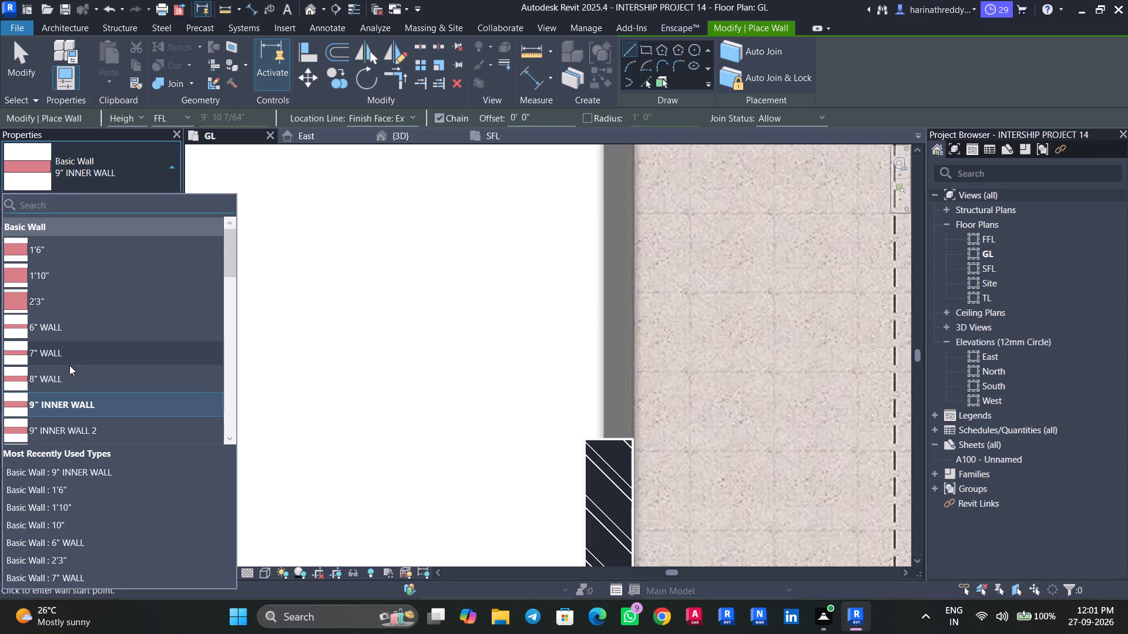
scroll(69, 365, up, 3)
scroll(68, 323, down, 1)
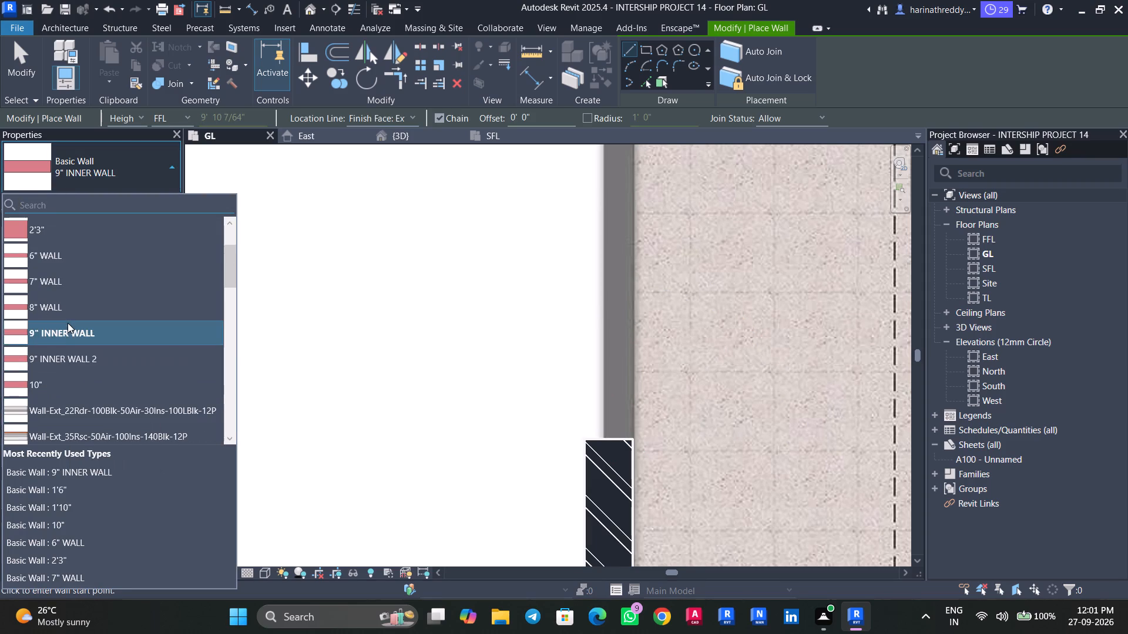
click(56, 380)
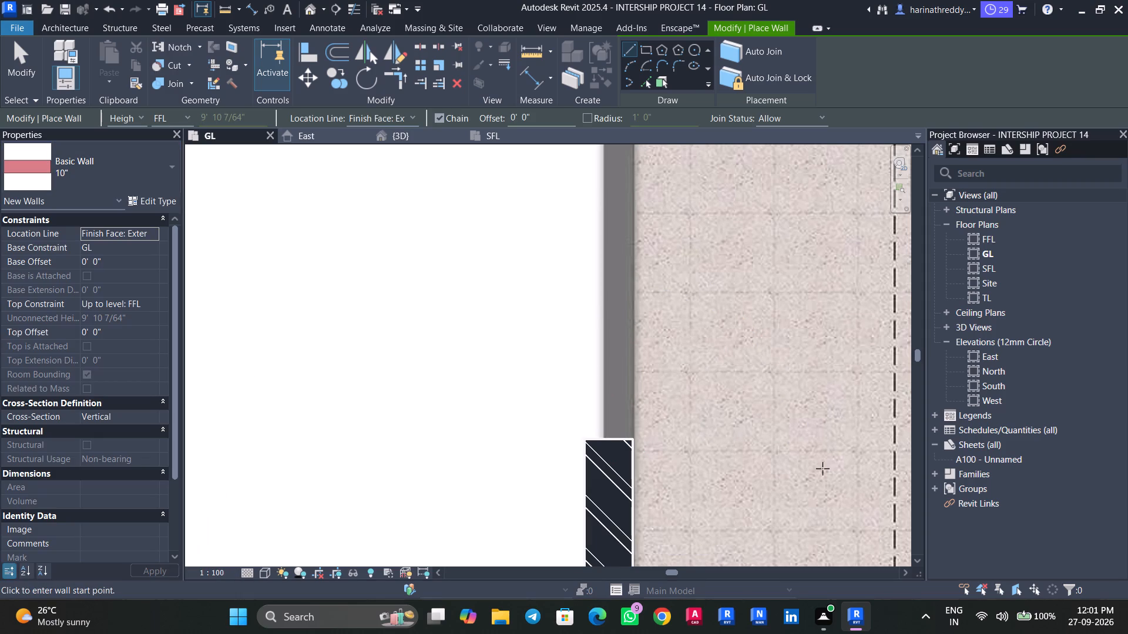
click(636, 441)
key(space)
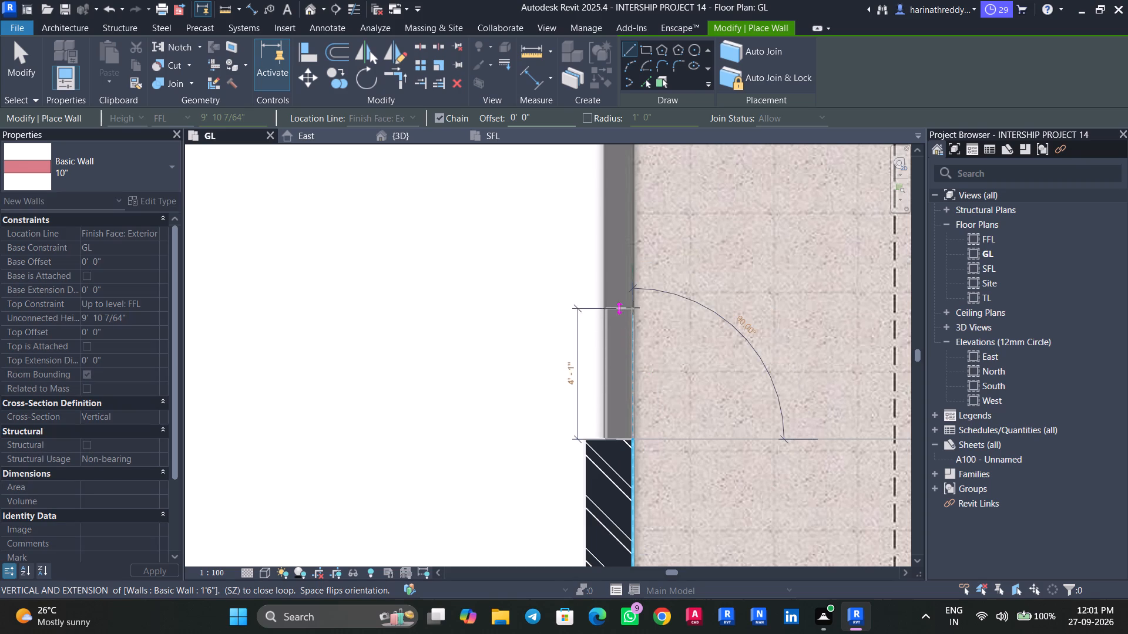
scroll(633, 308, down, 7)
middle_drag(631, 227, 628, 419)
scroll(626, 265, up, 12)
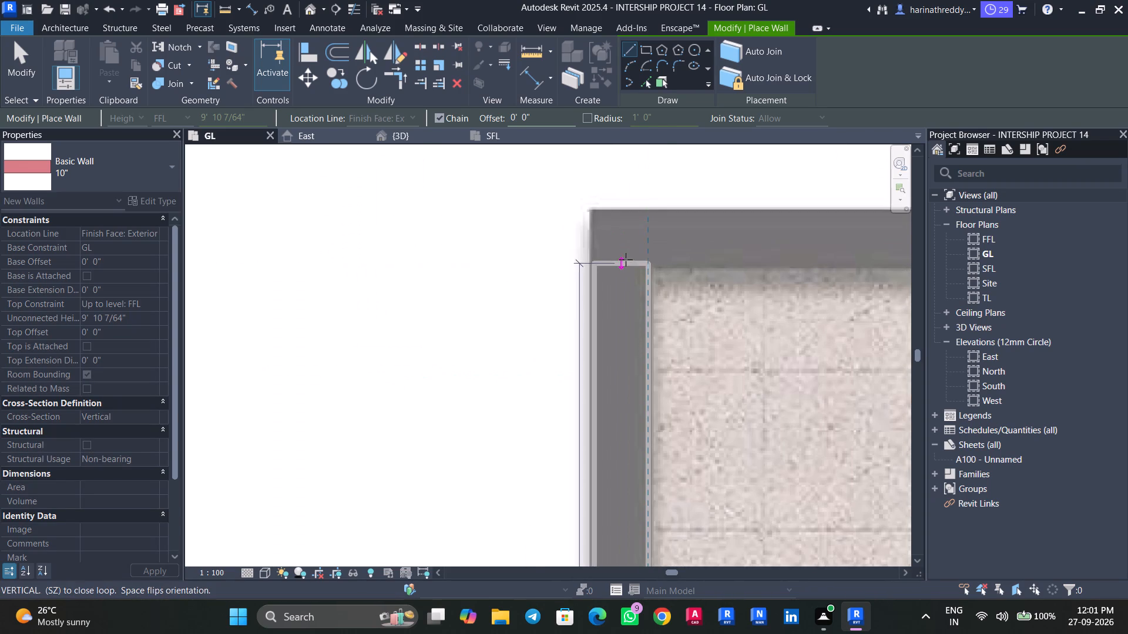
click(637, 258)
key(Escape)
key(Escape)
Nudge the new 10" wall slightly outward and pull its upper end back to the horizontal grey strip's inner edge.
click(619, 307)
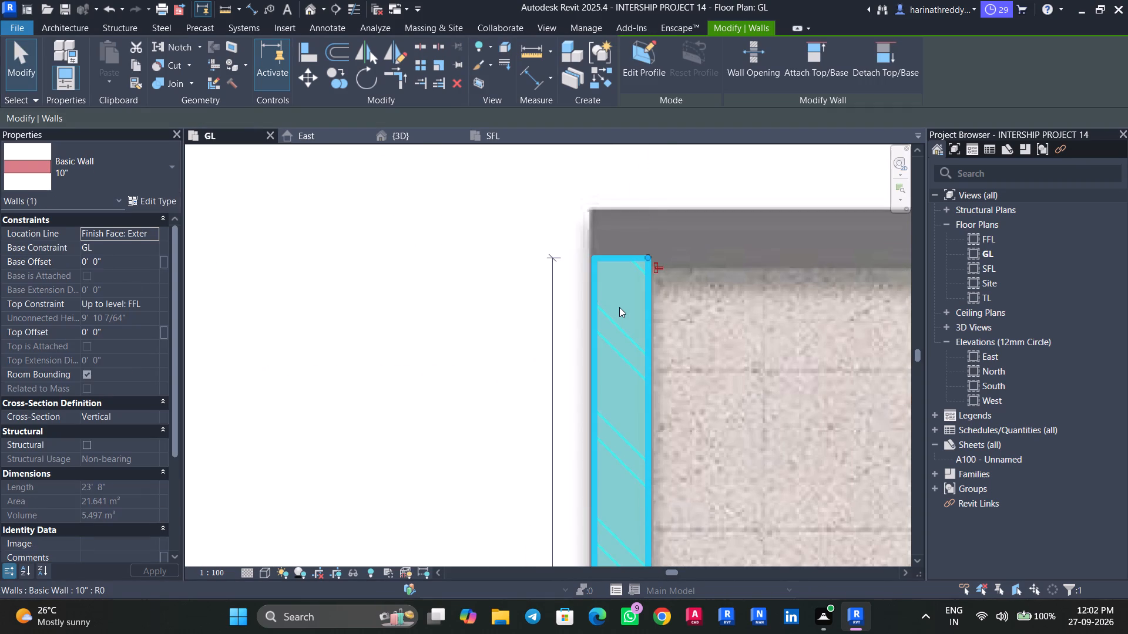
key(Left)
scroll(619, 307, down, 4)
middle_drag(619, 307, 616, 393)
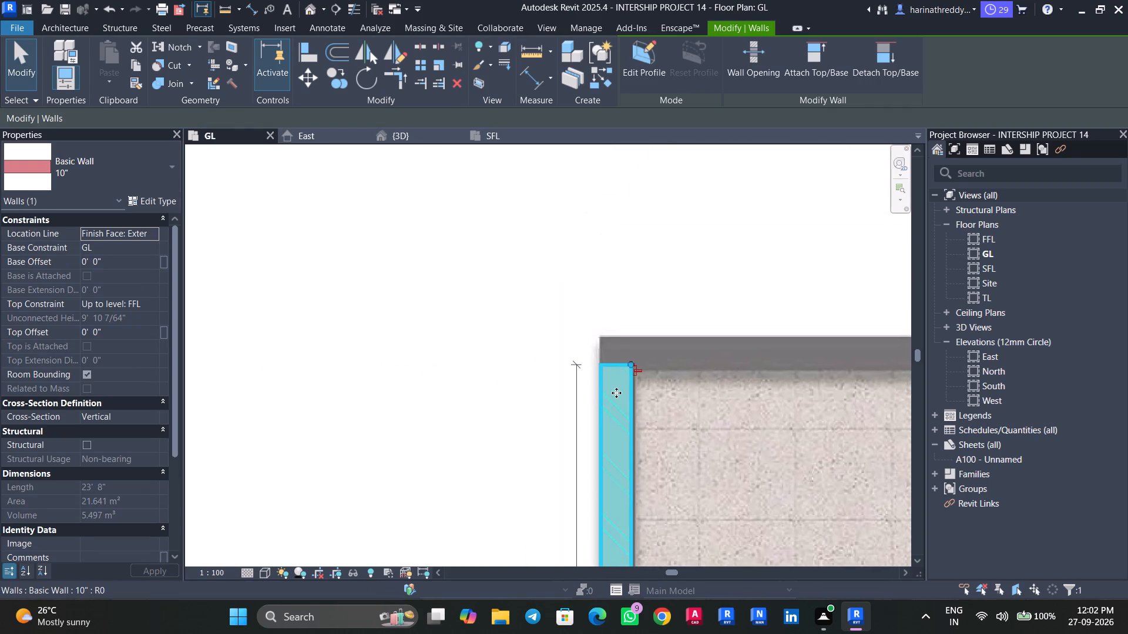
scroll(620, 380, up, 9)
drag(634, 346, 634, 370)
key(Escape)
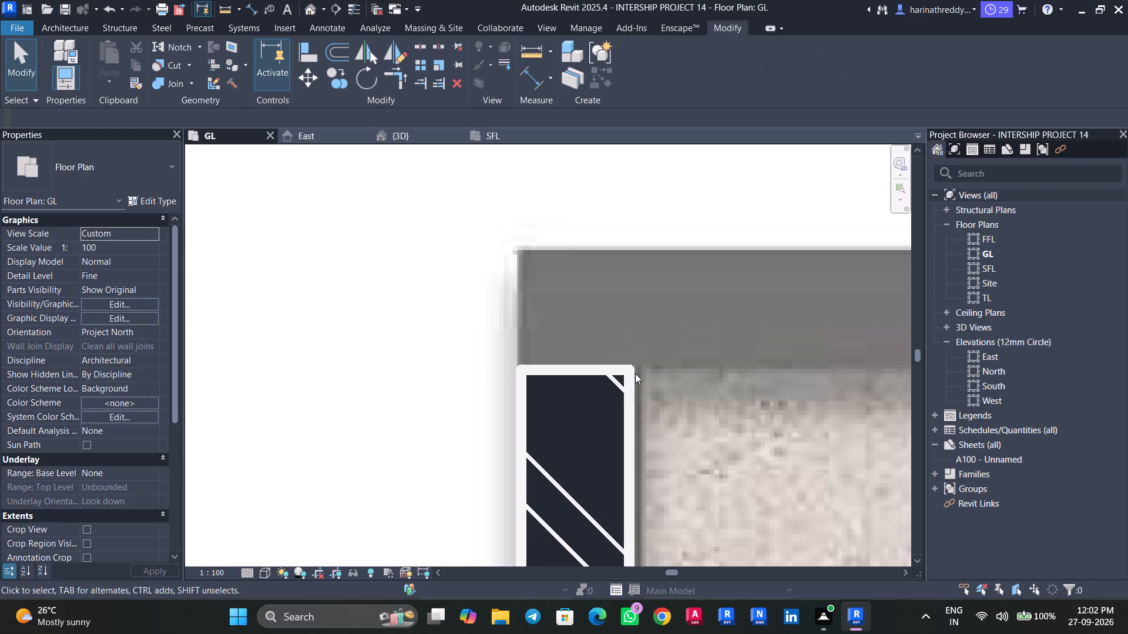
Draw a 10" wall about 44' long over the terrace's top grey strip, from the corner to the 9" INNER WALL.
text(WA)
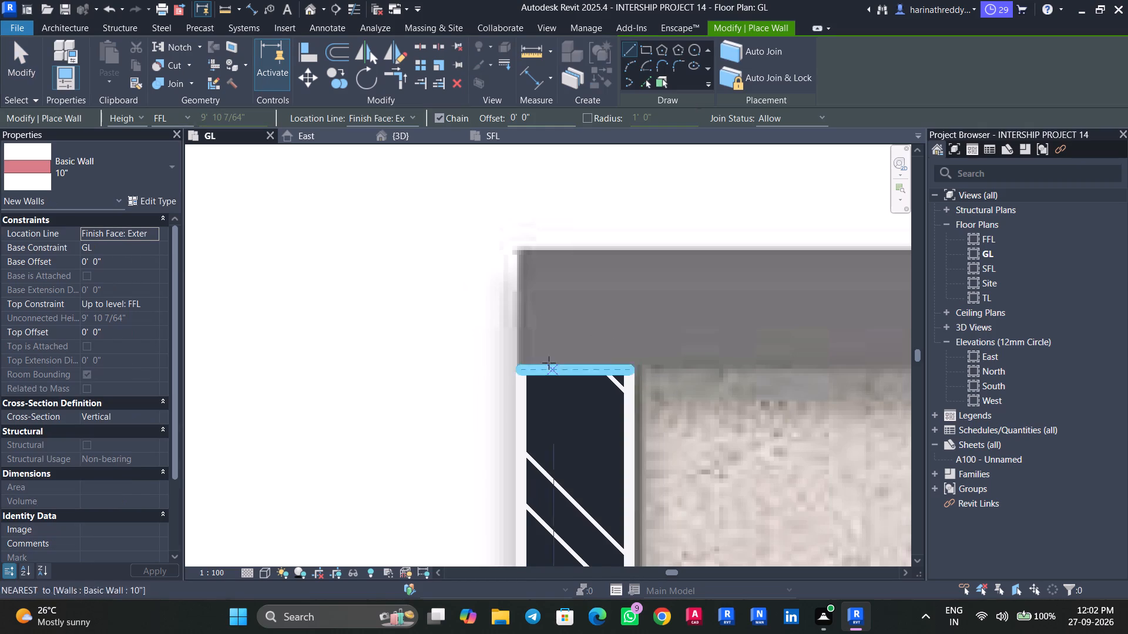
click(520, 367)
key(space)
middle_drag(695, 367, 415, 367)
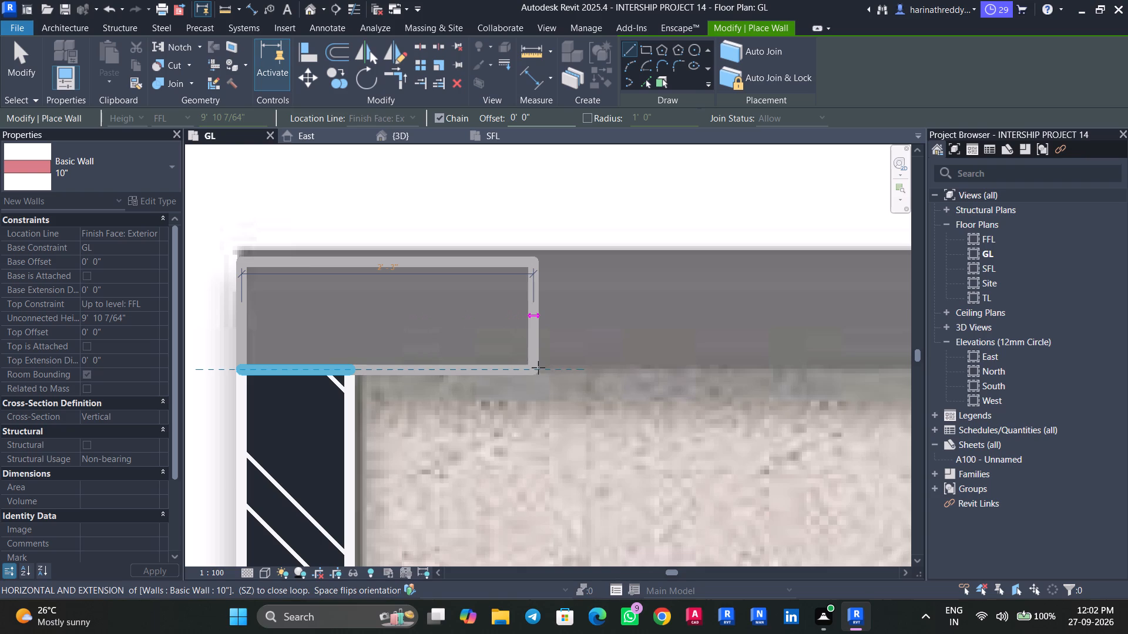
middle_drag(674, 361, 374, 359)
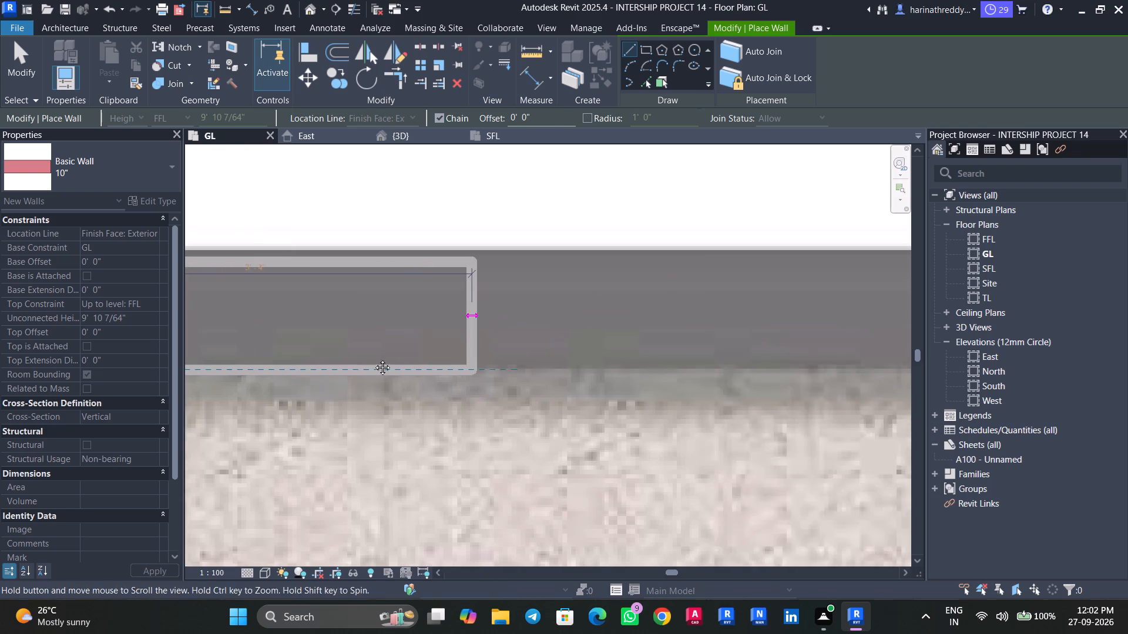
middle_drag(374, 359, 364, 359)
scroll(446, 371, down, 13)
middle_drag(691, 368, 319, 371)
middle_drag(610, 375, 324, 376)
scroll(610, 375, up, 4)
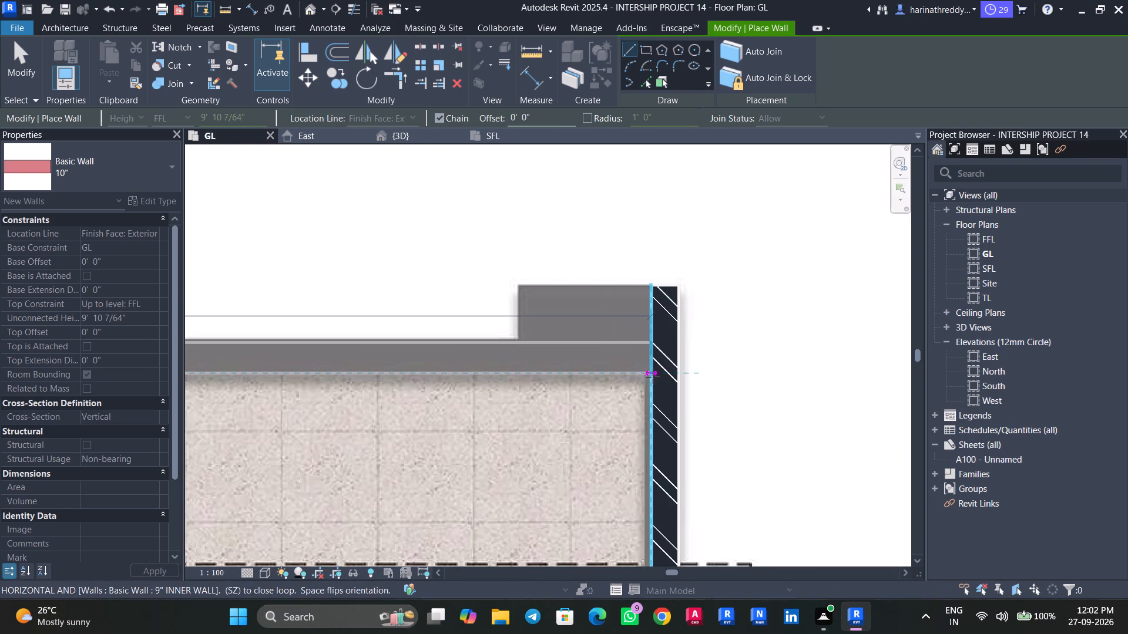
click(653, 377)
scroll(495, 423, down, 5)
key(Escape)
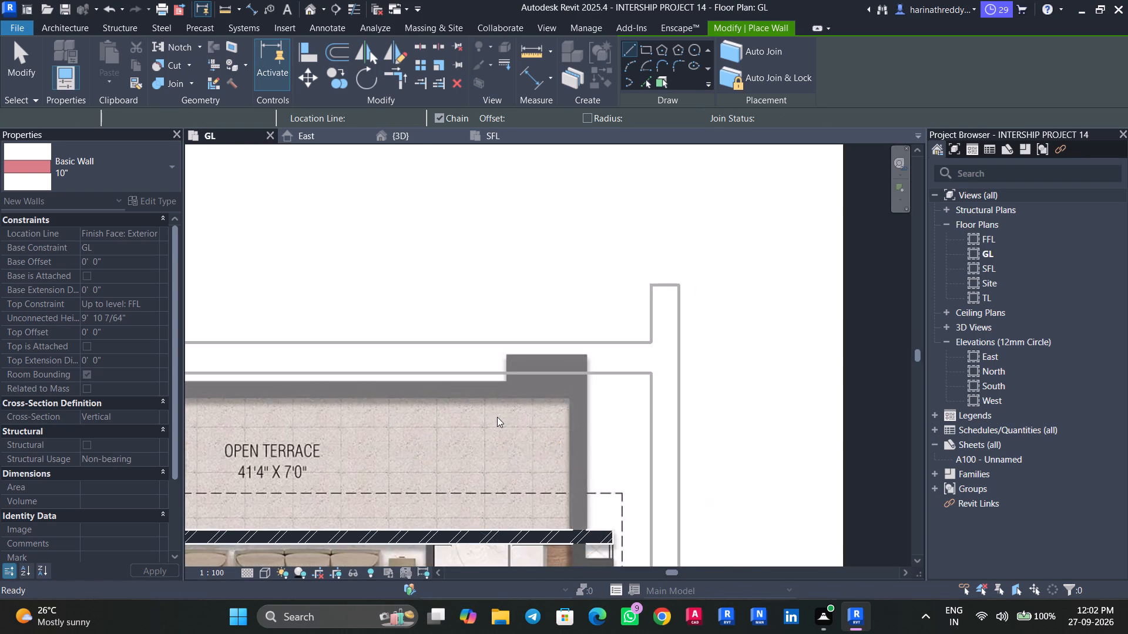
key(Escape)
Nudge the horizontal 10" wall slightly upward to align it with the grey strip.
click(519, 356)
key(Up)
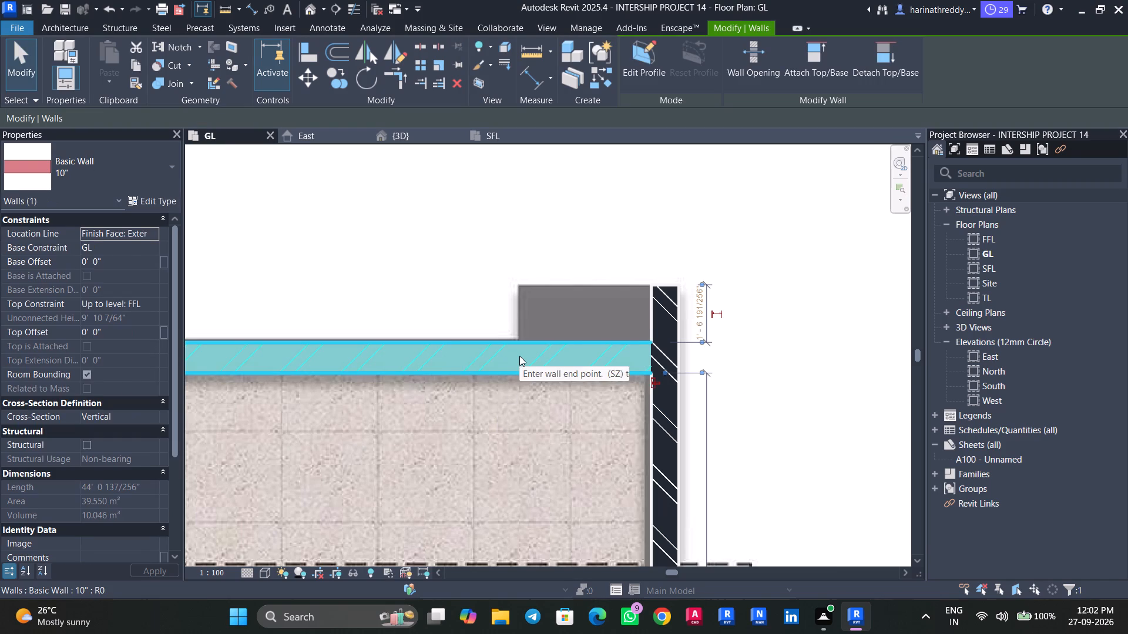
Examine the traced terrace walls against the underlay around the whole second-floor plan.
scroll(513, 398, down, 8)
middle_drag(390, 422, 566, 442)
middle_drag(350, 431, 448, 446)
scroll(474, 438, up, 2)
scroll(474, 438, down, 1)
scroll(474, 438, up, 2)
middle_drag(474, 437, 353, 453)
scroll(488, 470, down, 4)
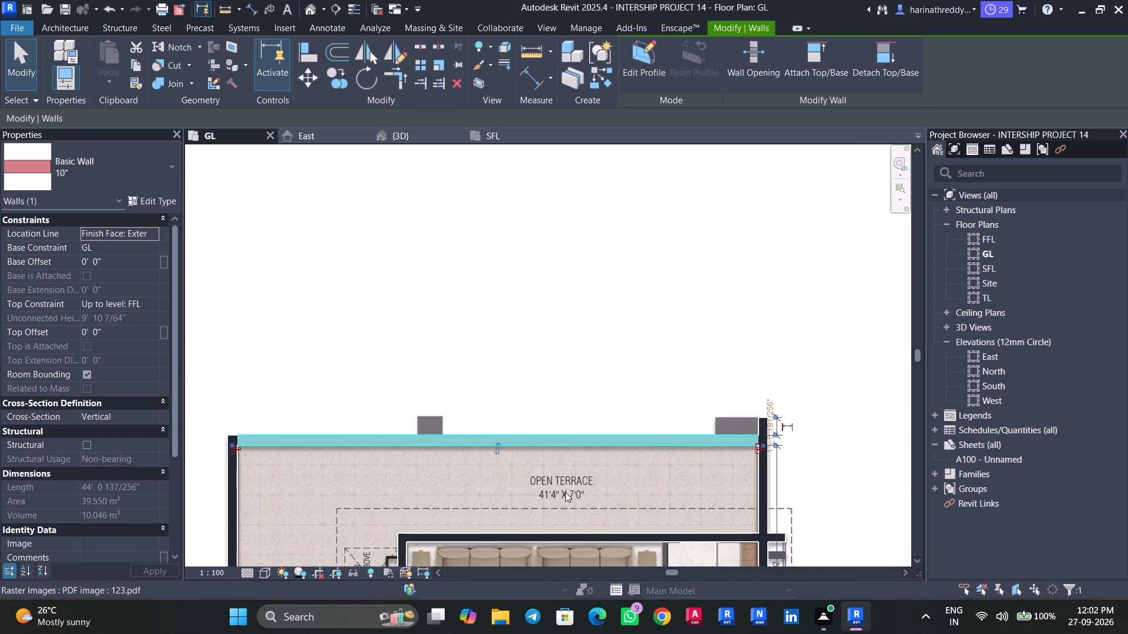
middle_drag(603, 500, 535, 256)
scroll(510, 381, up, 1)
scroll(535, 256, down, 4)
middle_drag(478, 461, 535, 348)
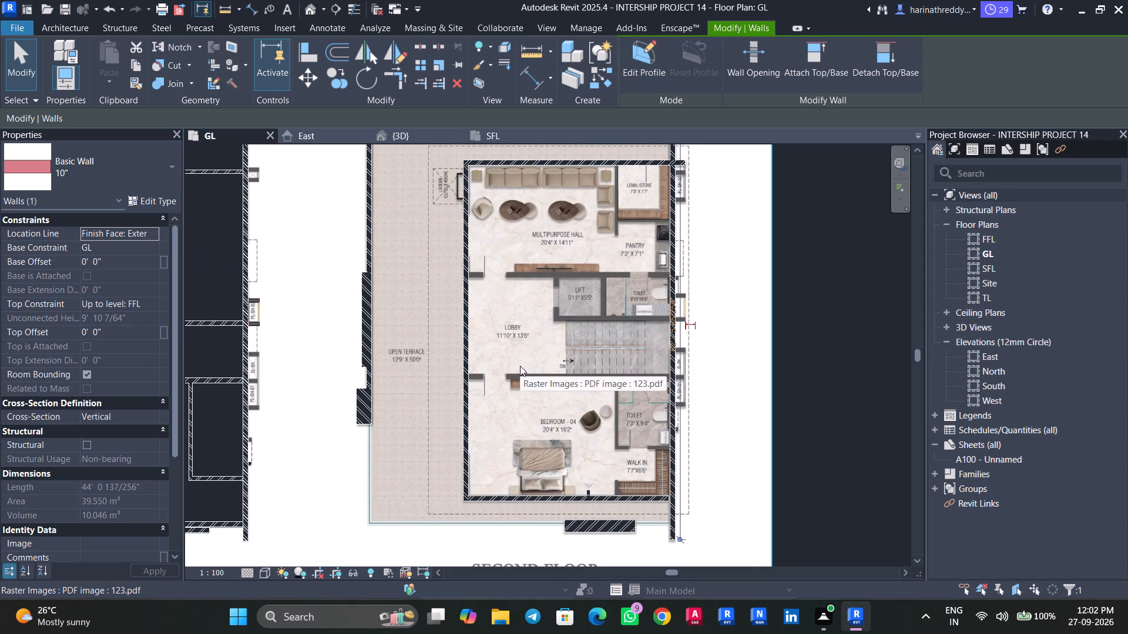
middle_drag(522, 324, 580, 534)
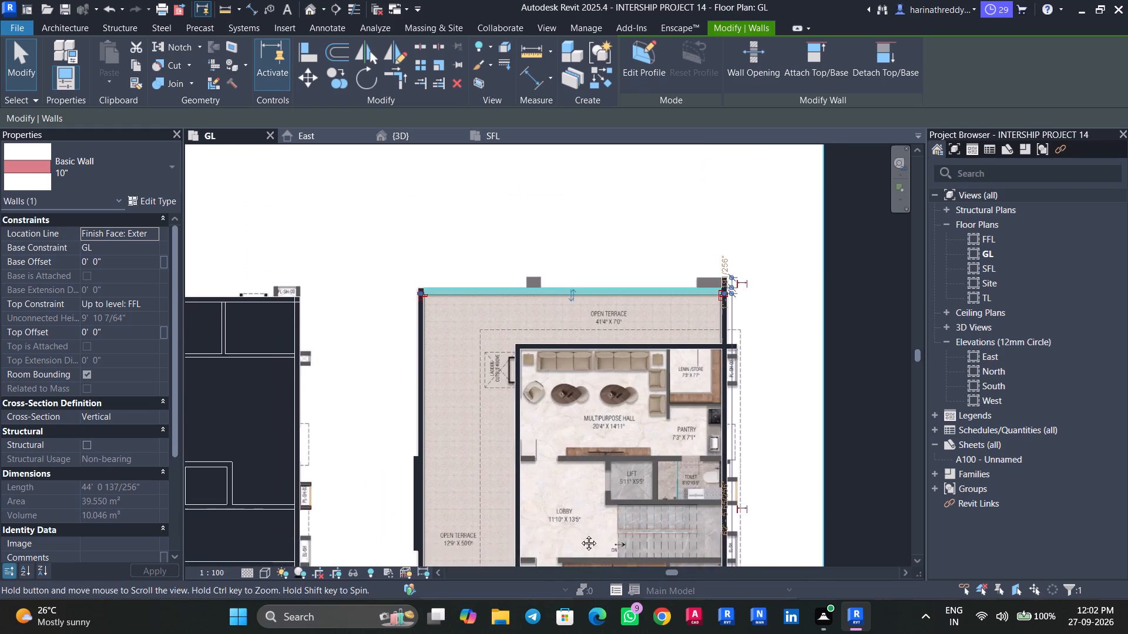
middle_drag(580, 534, 579, 530)
scroll(497, 304, up, 5)
key(Escape)
key(Escape)
Measure the depth of the small grey block above the horizontal 10" wall with the Scale tool.
scroll(563, 348, up, 4)
middle_drag(516, 439, 504, 457)
click(500, 447)
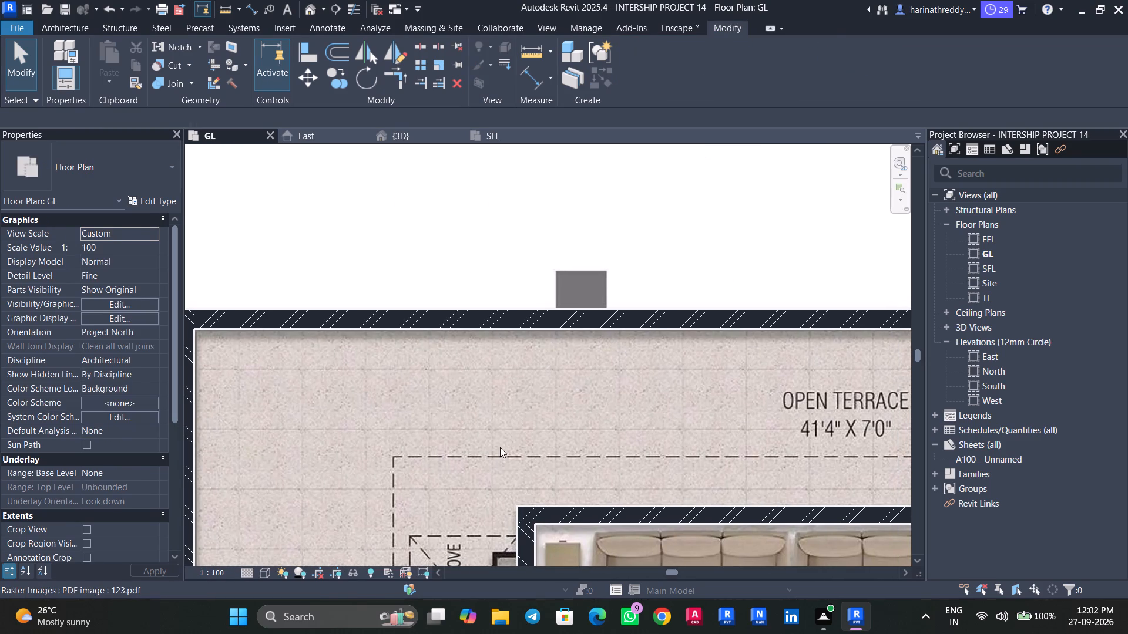
click(436, 65)
scroll(607, 285, up, 5)
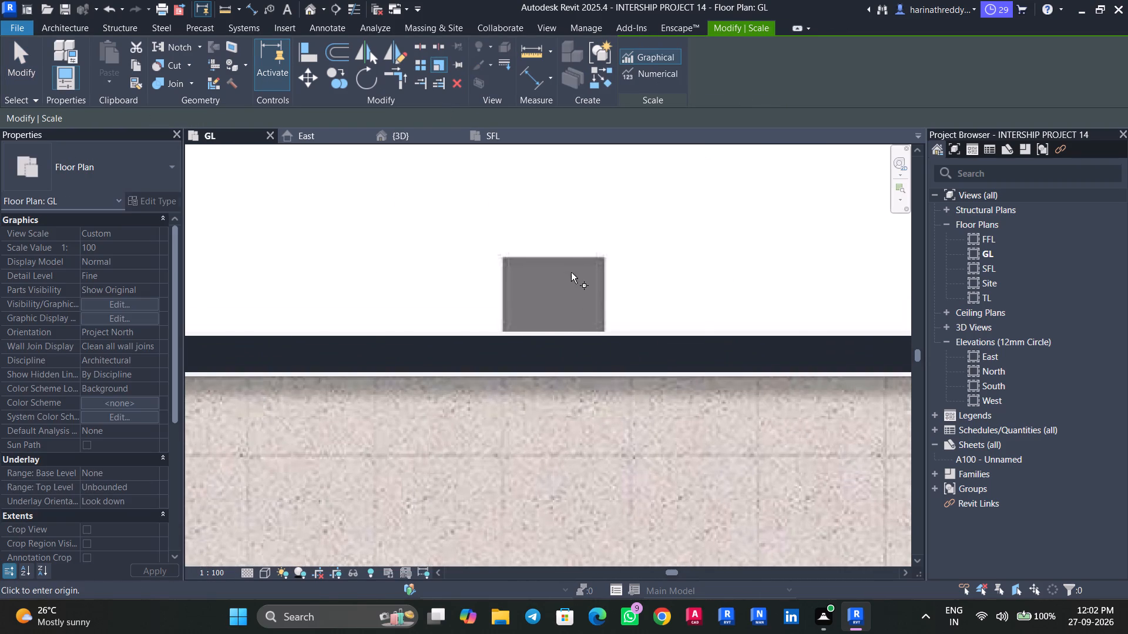
click(566, 257)
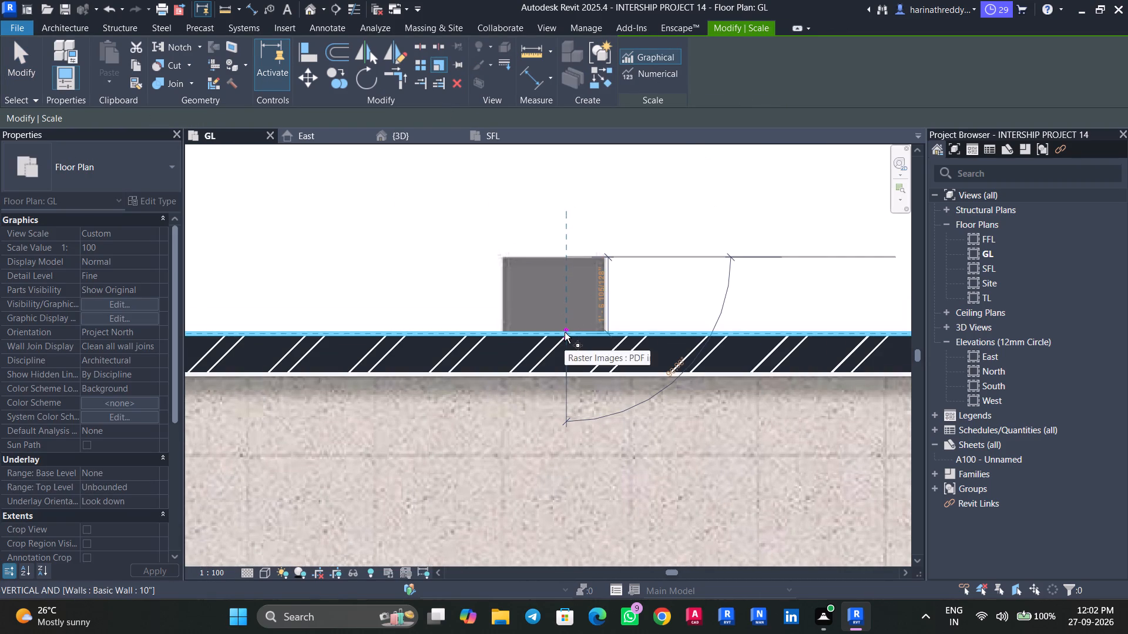
scroll(565, 332, up, 3)
key(Escape)
key(Escape)
Draw a 1'6" wall about 2' long over the small grey block above the terrace's horizontal 10" wall.
text(WA)
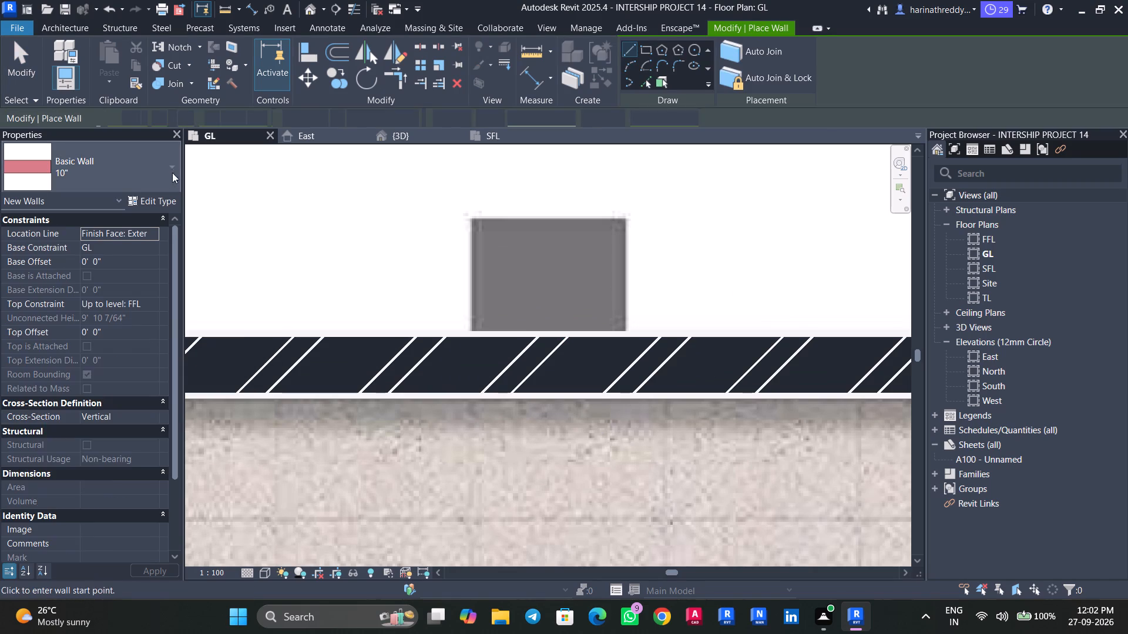
click(154, 167)
scroll(45, 264, up, 5)
click(49, 252)
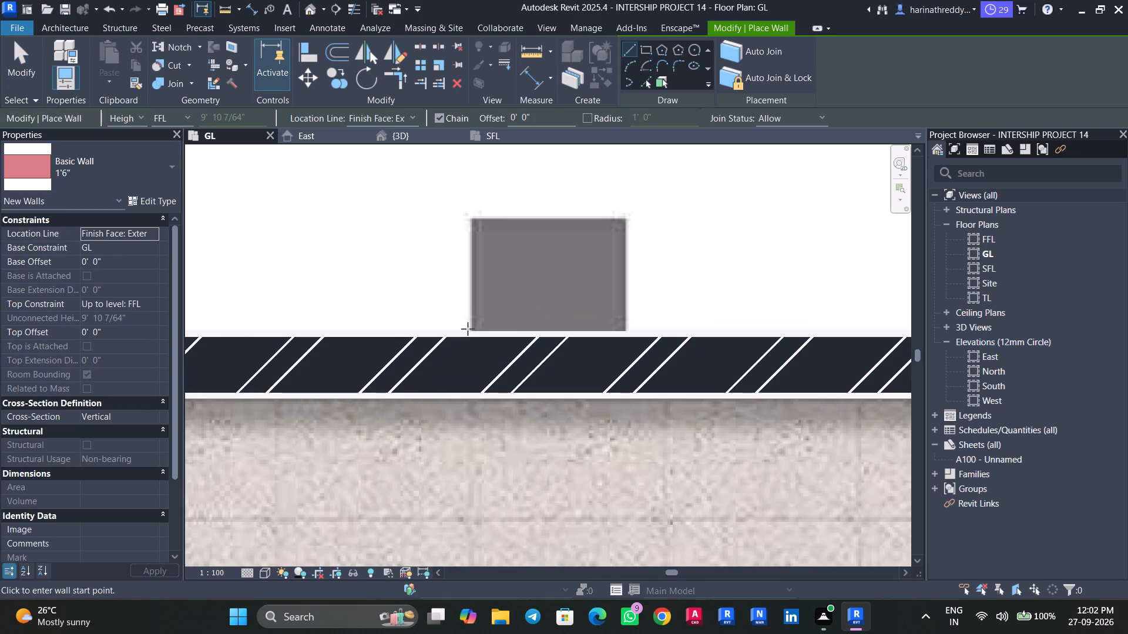
click(473, 329)
key(space)
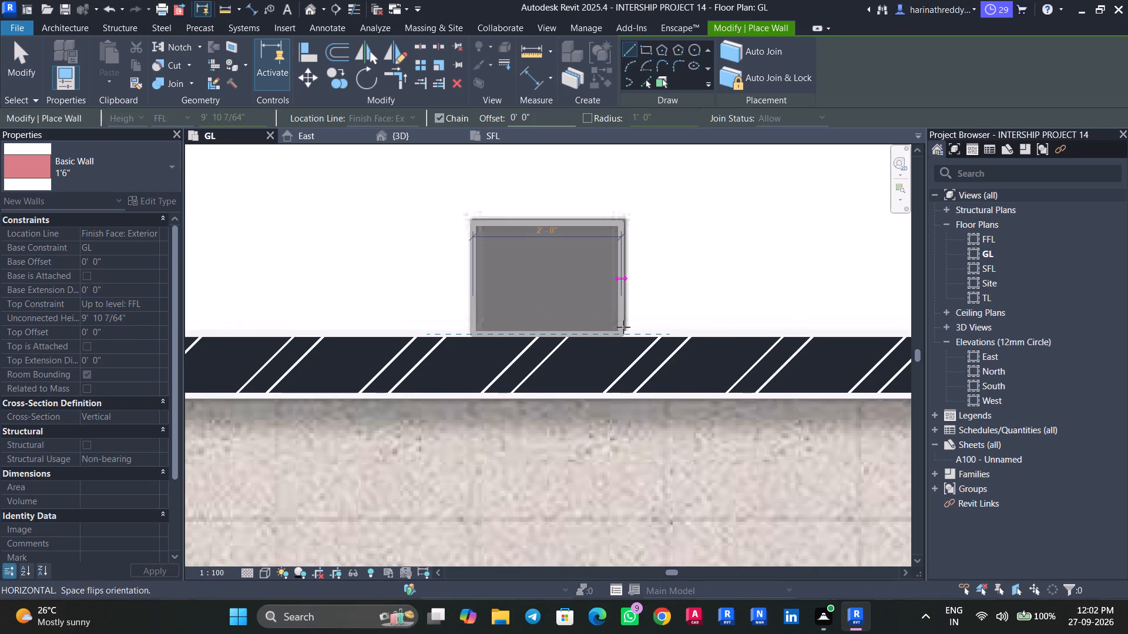
click(624, 326)
key(Escape)
key(Escape)
key(Escape)
Nudge the 2' long 1'6" wall slightly right to align it with the grey block.
click(614, 268)
scroll(612, 272, up, 3)
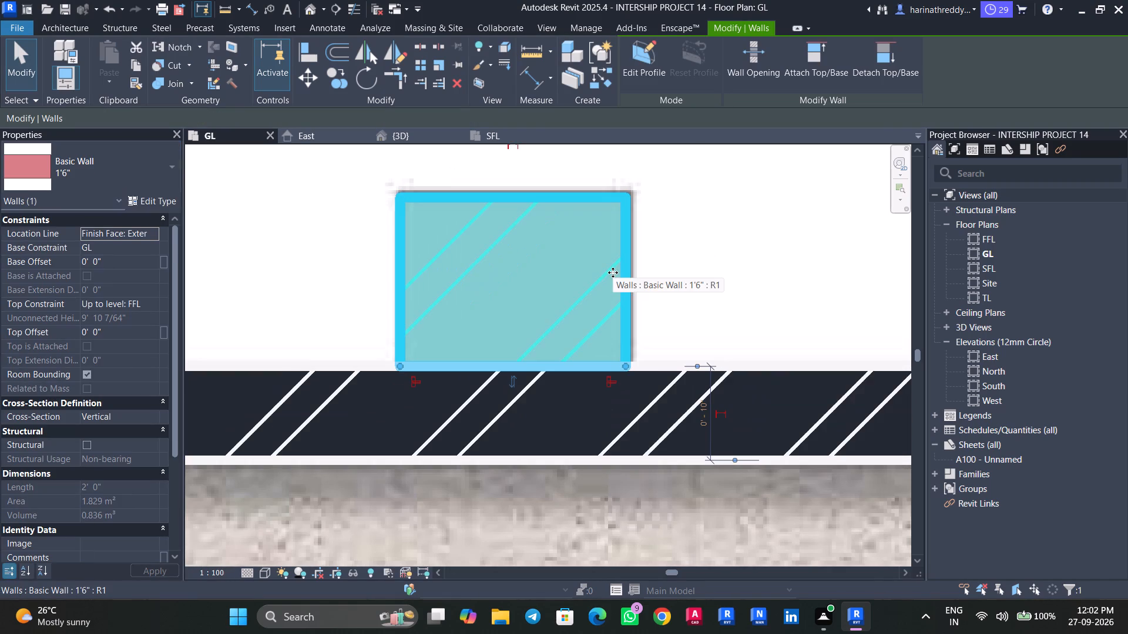
key(Right)
key(Up)
key(Down)
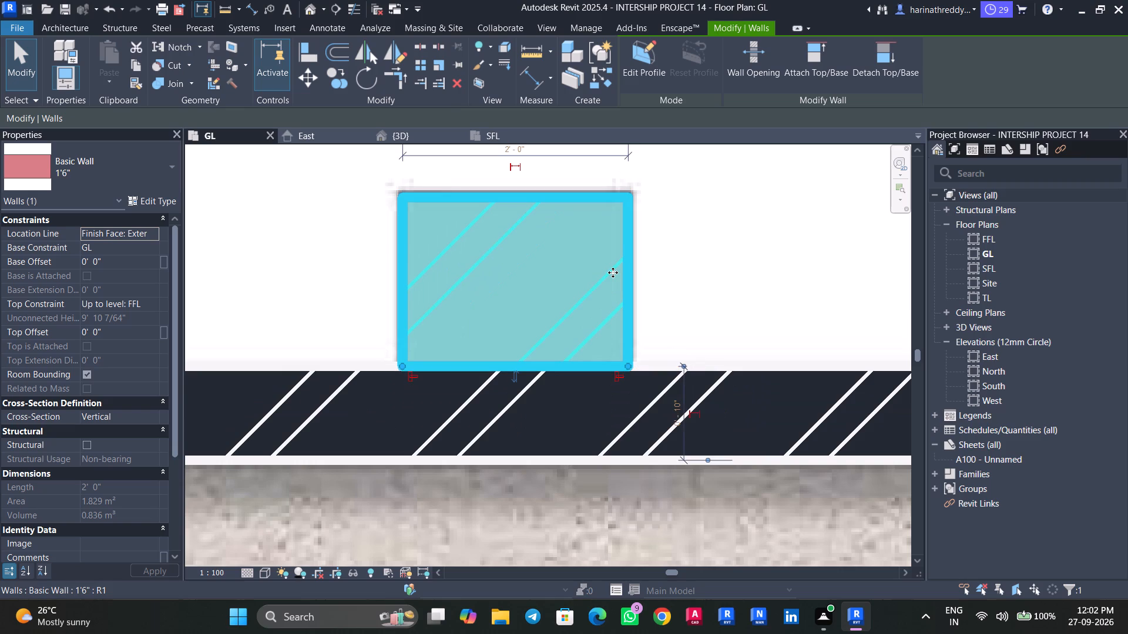
key(Escape)
key(Escape)
Draw a 1'6" wall about 3' 11 1/2" long over the grey block beside the terrace's upper-right corner.
scroll(368, 263, down, 12)
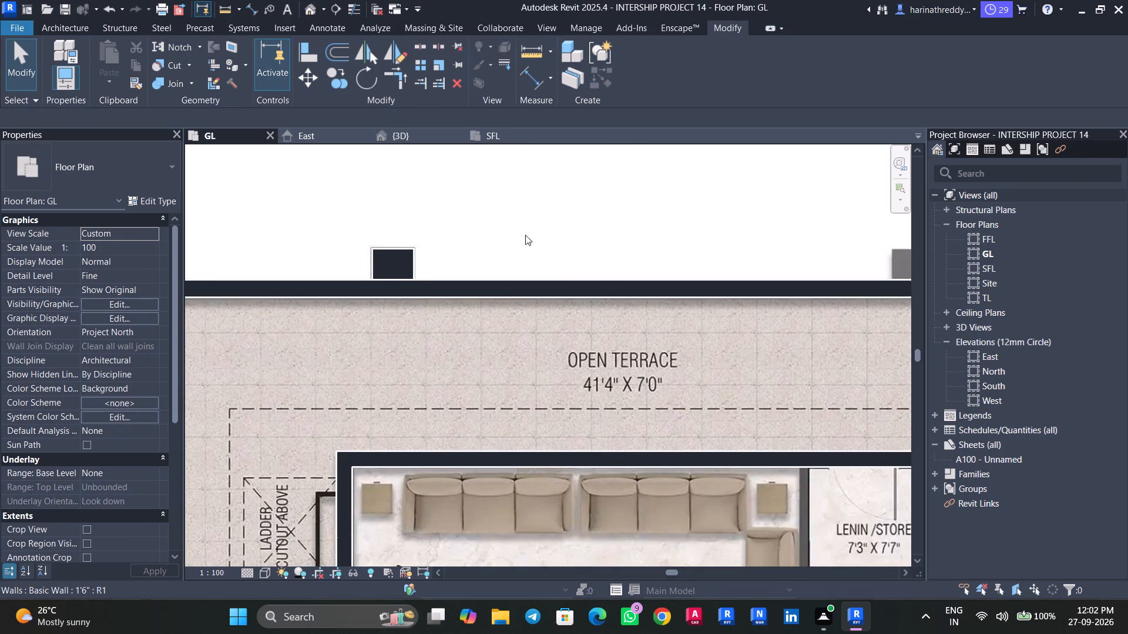
middle_drag(549, 235, 253, 295)
middle_drag(446, 284, 331, 286)
scroll(508, 314, up, 2)
scroll(508, 314, down, 1)
scroll(509, 314, up, 1)
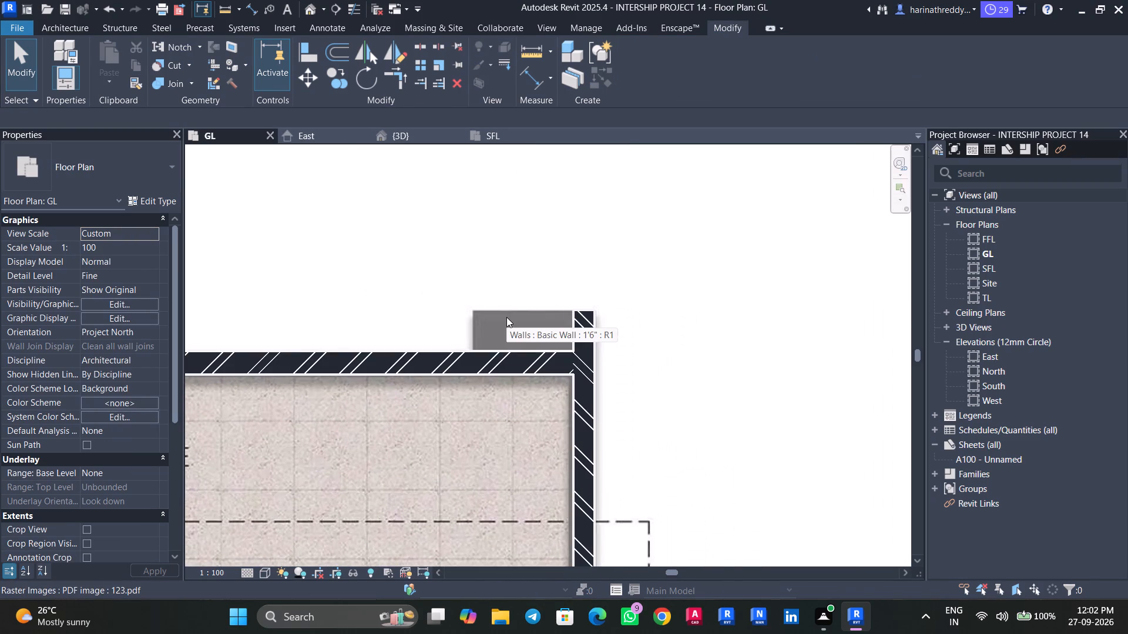
key(w)
key(a)
scroll(555, 352, up, 5)
click(590, 352)
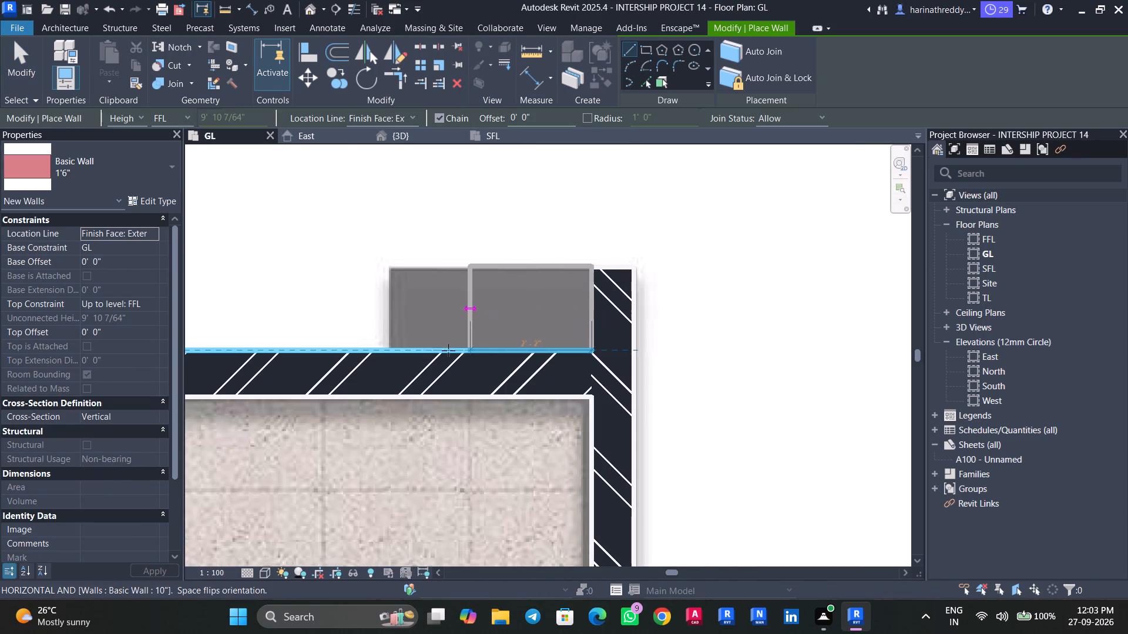
scroll(387, 350, up, 4)
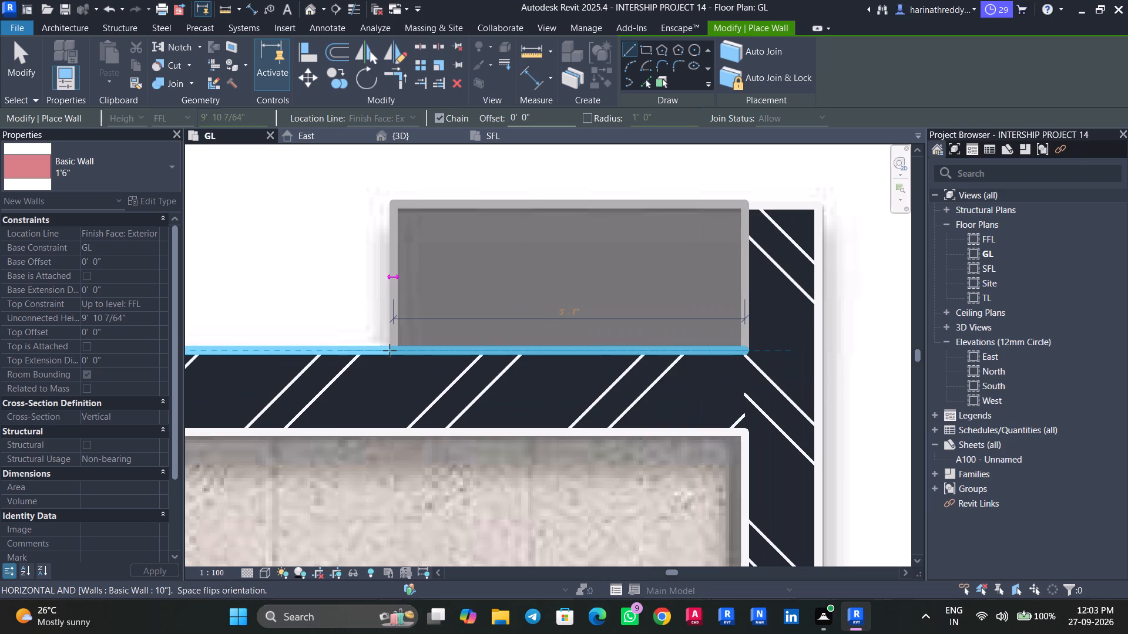
click(390, 350)
key(Escape)
key(Escape)
key(Escape)
key(Escape)
click(498, 289)
scroll(464, 304, down, 7)
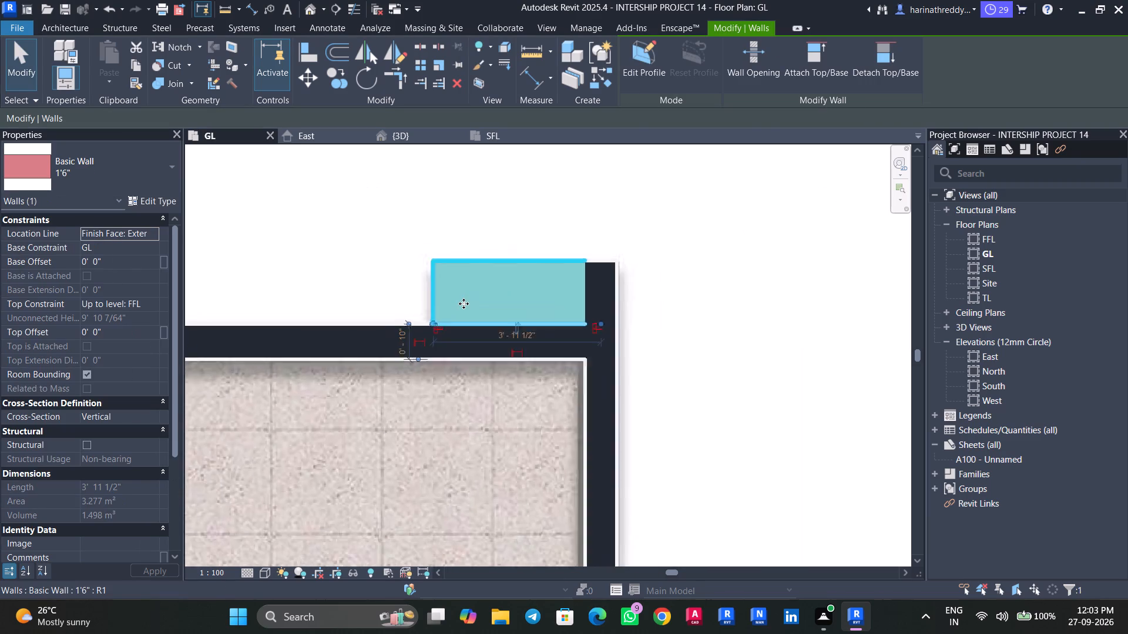
scroll(464, 303, down, 13)
key(Escape)
key(Escape)
Draw a 9" INNER WALL along Bedroom-04's upper edge, spanning between the two vertical outer walls beneath the lobby and staircase.
scroll(515, 370, down, 4)
middle_drag(520, 380, 538, 238)
scroll(431, 389, up, 8)
middle_drag(441, 315, 415, 441)
middle_drag(474, 444, 440, 339)
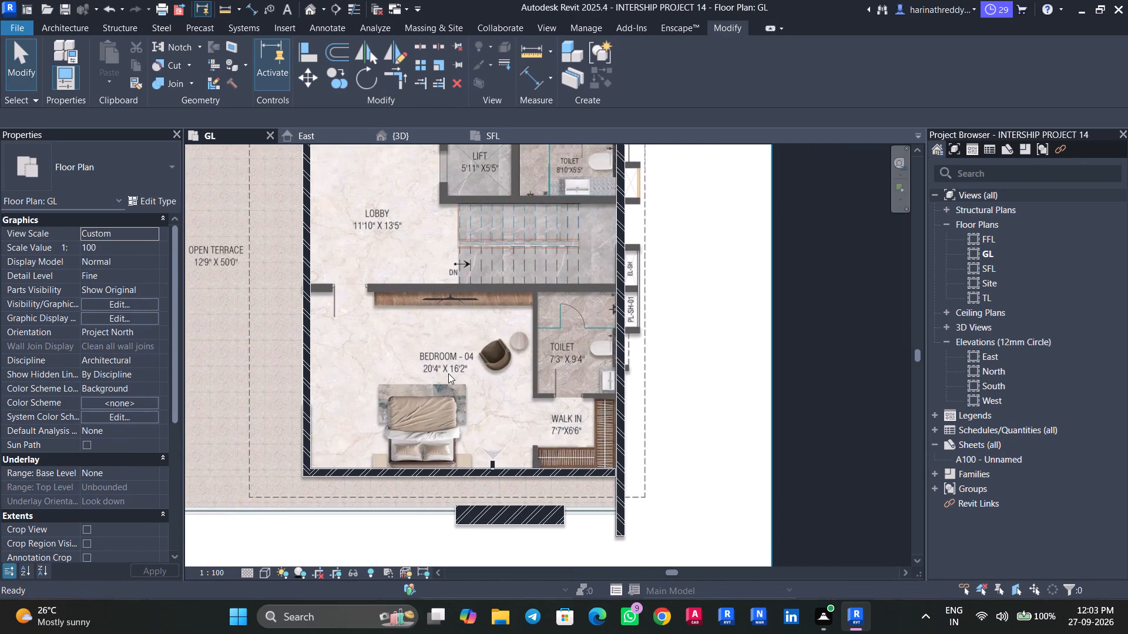
text(WA)
click(130, 173)
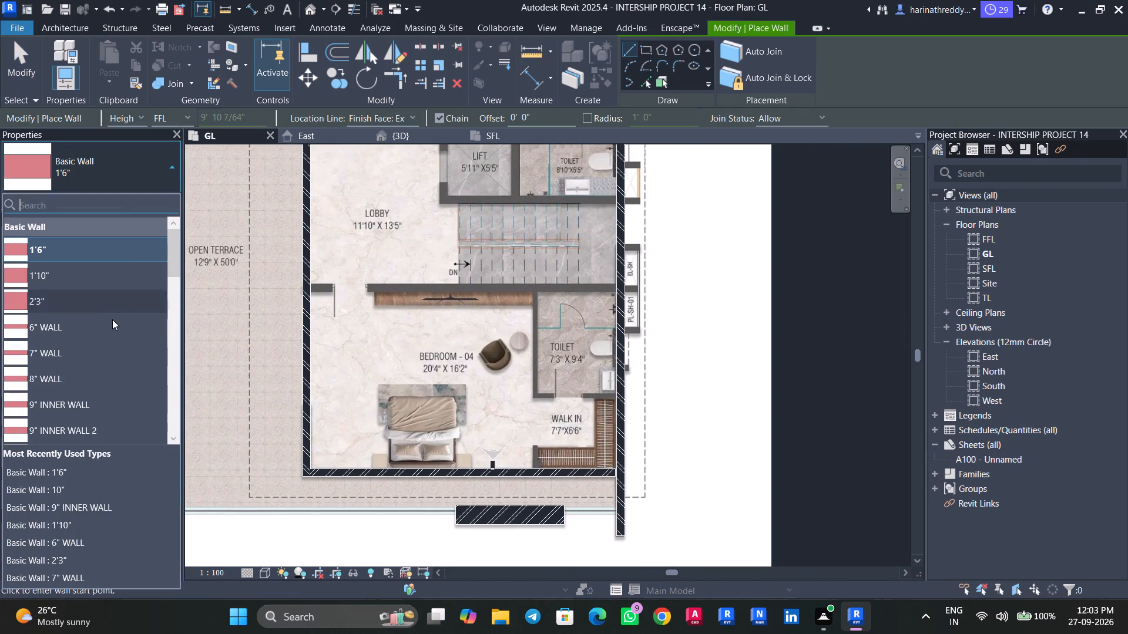
scroll(112, 321, up, 6)
click(81, 401)
scroll(349, 301, up, 7)
scroll(310, 291, down, 1)
scroll(310, 291, up, 1)
middle_drag(307, 301, 324, 370)
scroll(324, 370, up, 4)
click(282, 318)
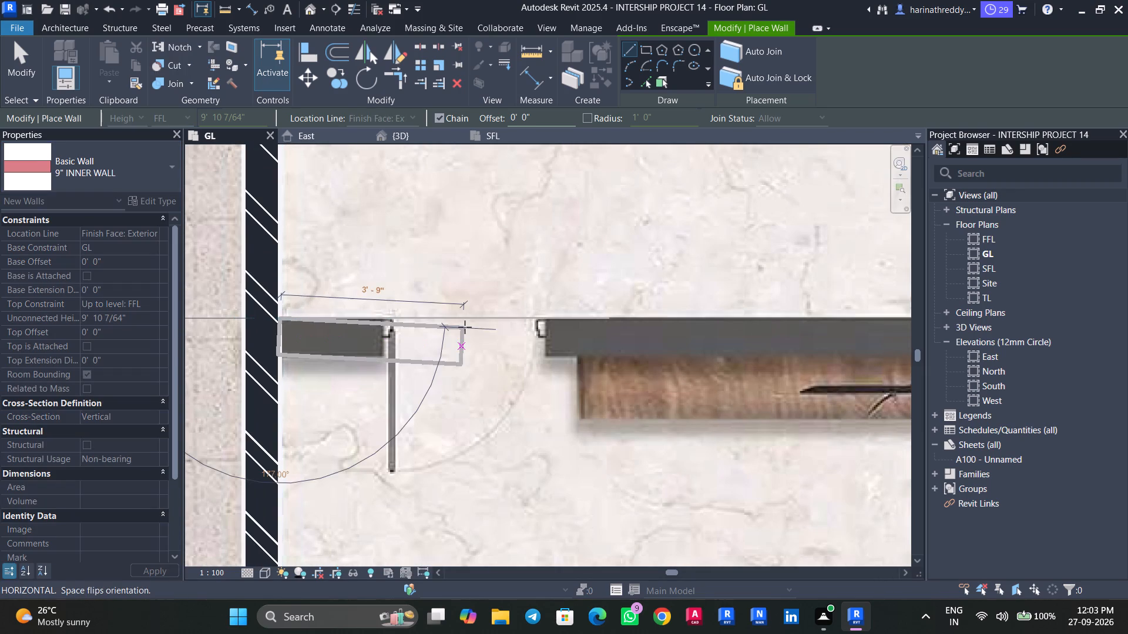
middle_drag(465, 318, 233, 323)
middle_drag(504, 314, 177, 314)
middle_drag(485, 318, 209, 318)
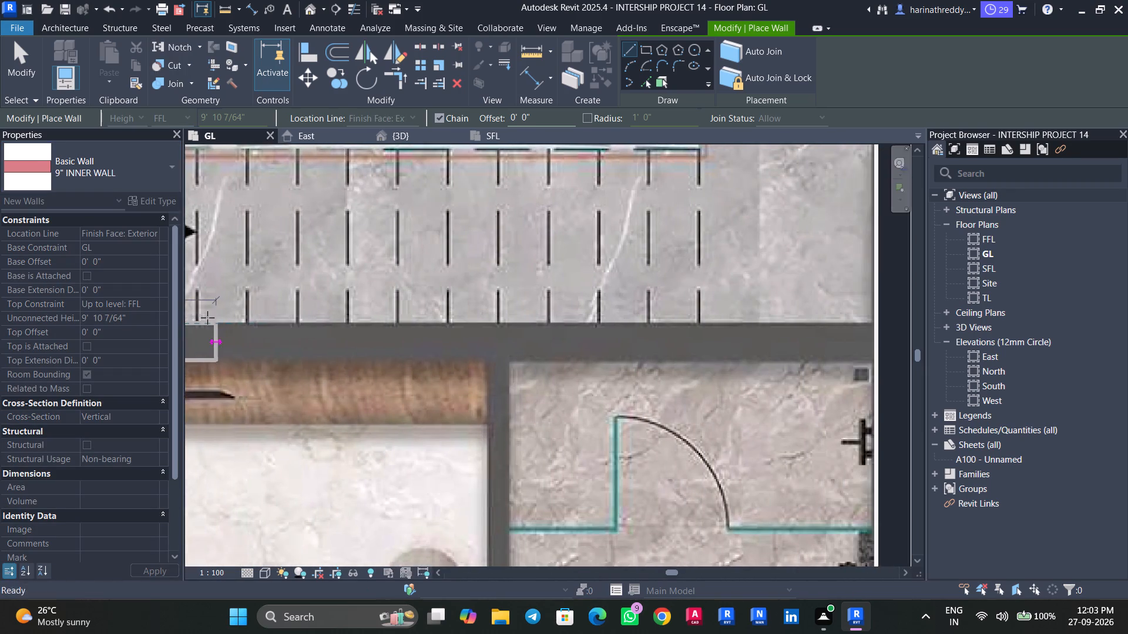
middle_drag(486, 325, 219, 326)
click(603, 328)
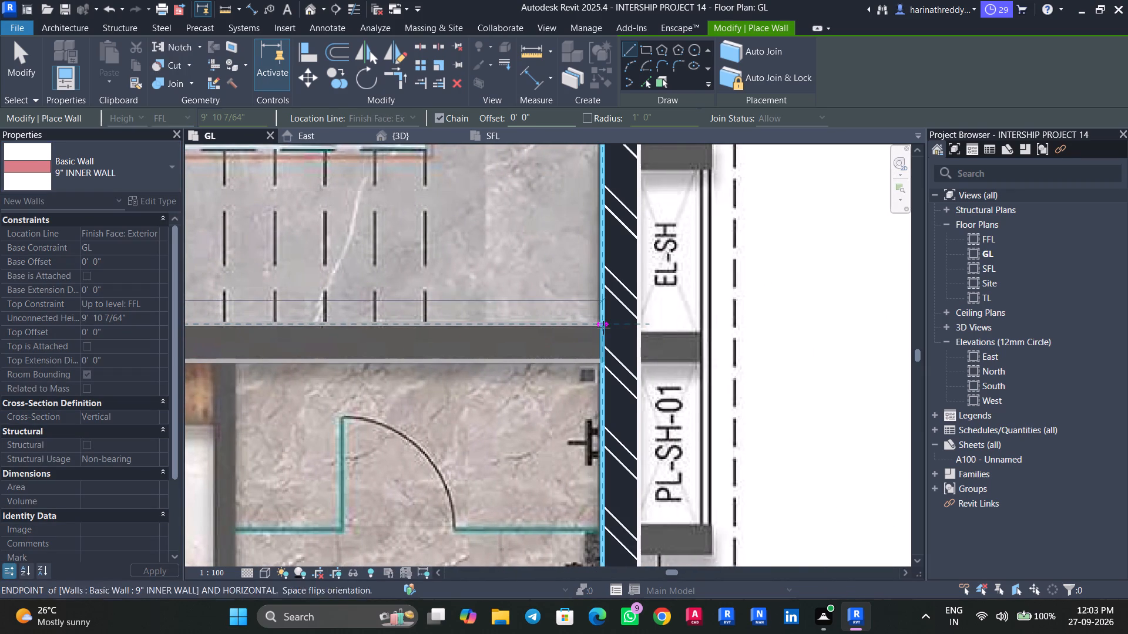
key(Escape)
key(Escape)
Draw a vertical 6" WALL between Bedroom-04 and its toilet, from the 9" INNER WALL down to the toilet's lower grey strip.
scroll(338, 395, down, 8)
middle_drag(331, 424, 416, 323)
middle_drag(365, 385, 418, 341)
text(WA)
click(99, 160)
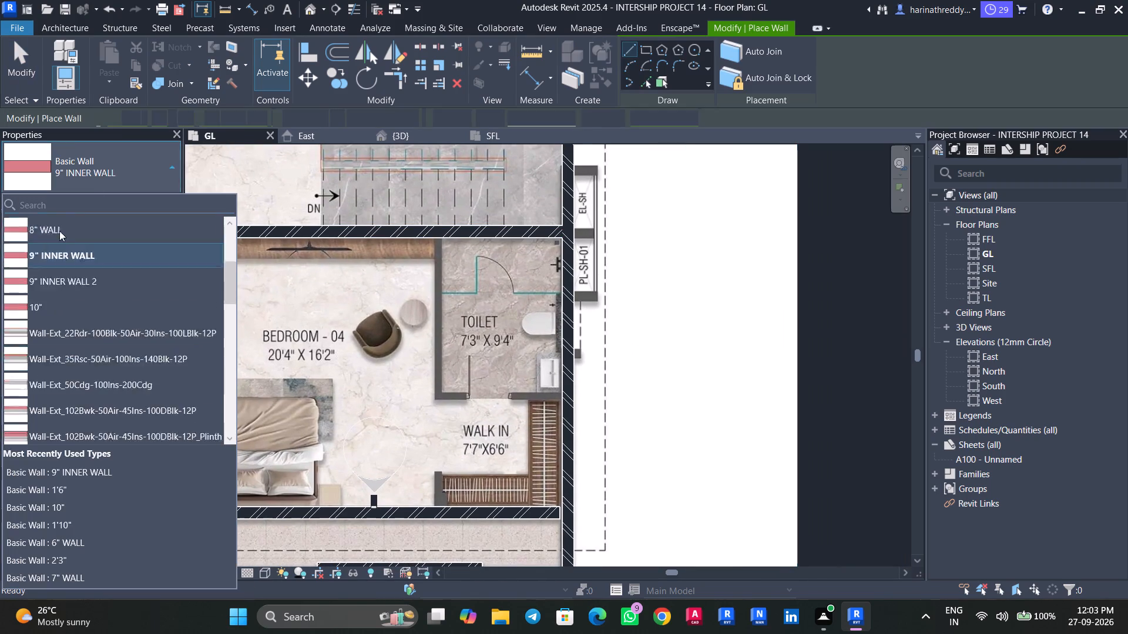
scroll(58, 278, up, 5)
click(60, 257)
click(81, 179)
click(42, 329)
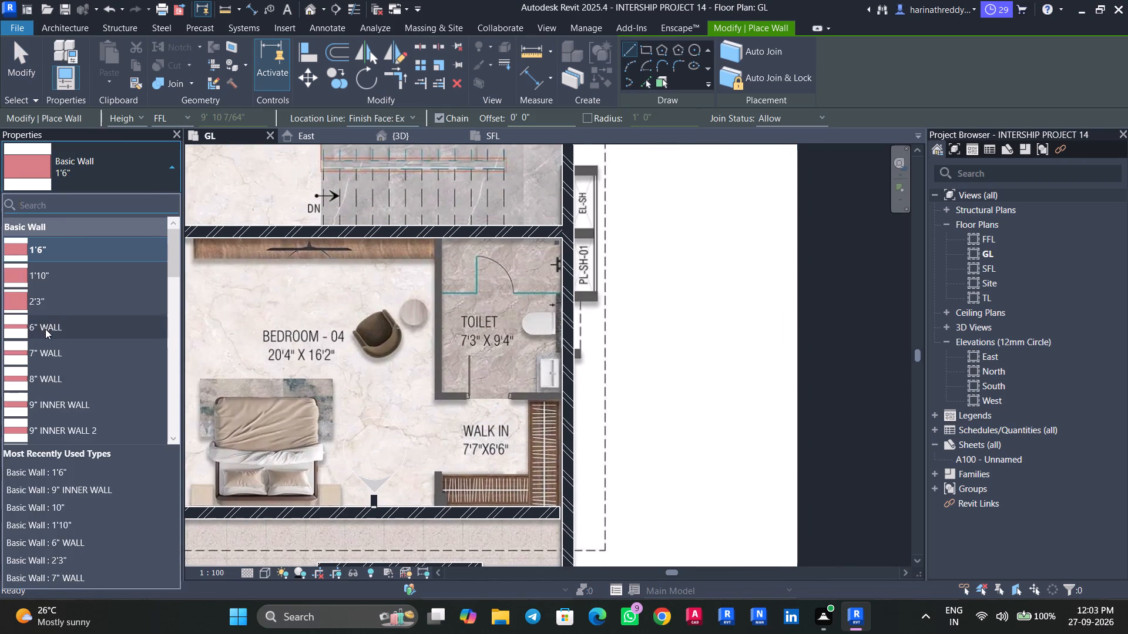
scroll(478, 234, up, 13)
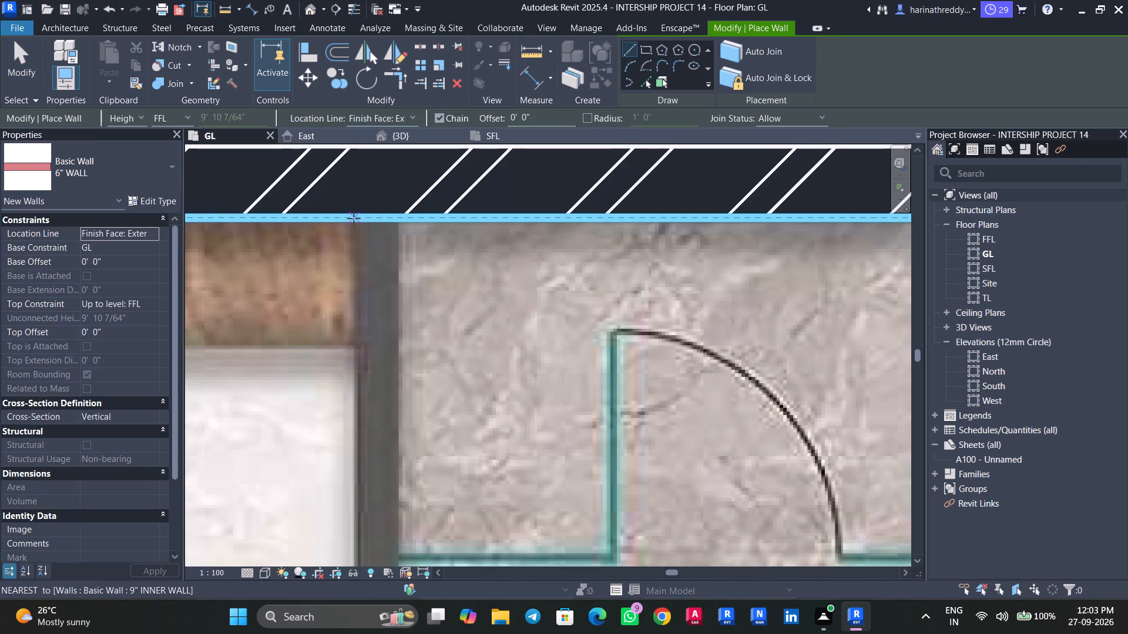
click(353, 218)
key(space)
middle_drag(353, 338, 374, 203)
middle_drag(391, 413, 395, 221)
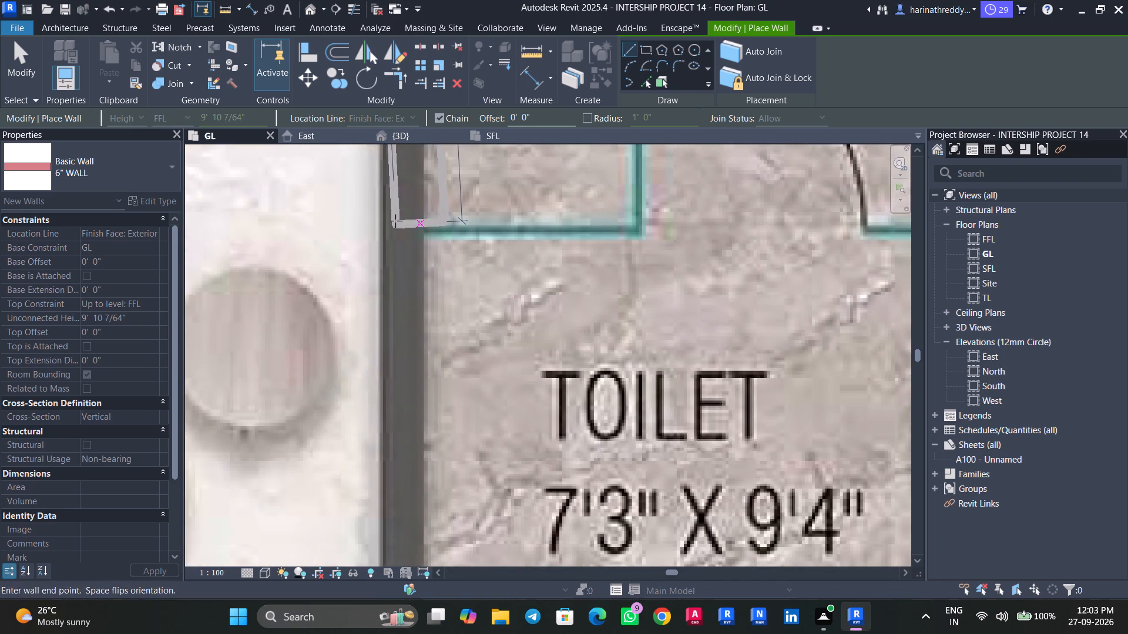
middle_drag(372, 419, 375, 213)
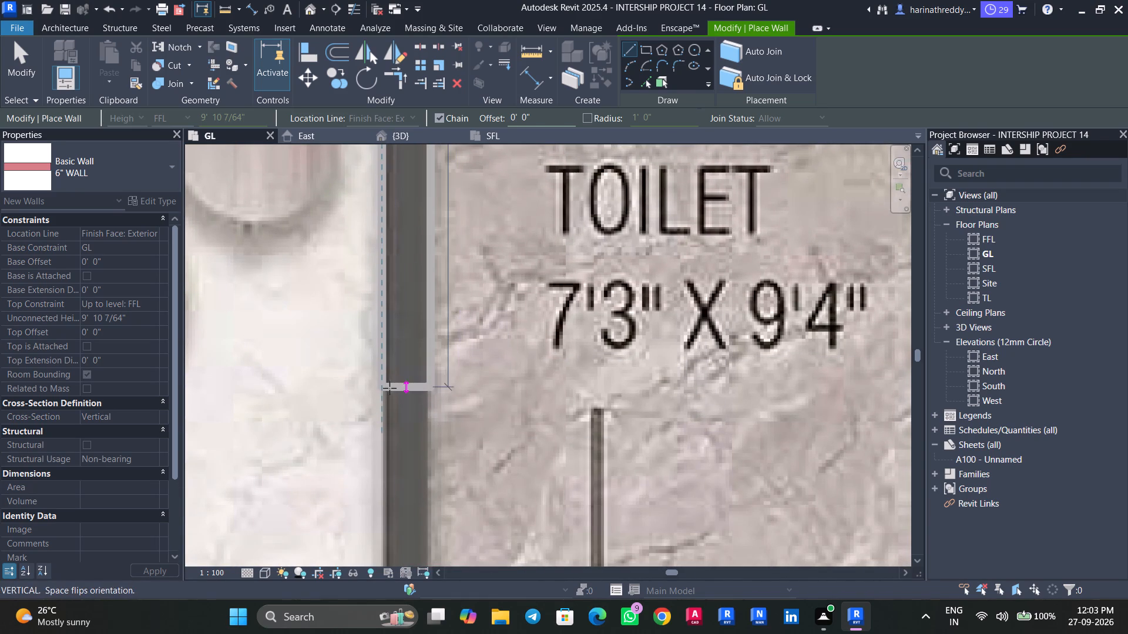
middle_drag(390, 392, 408, 207)
middle_drag(390, 372, 390, 273)
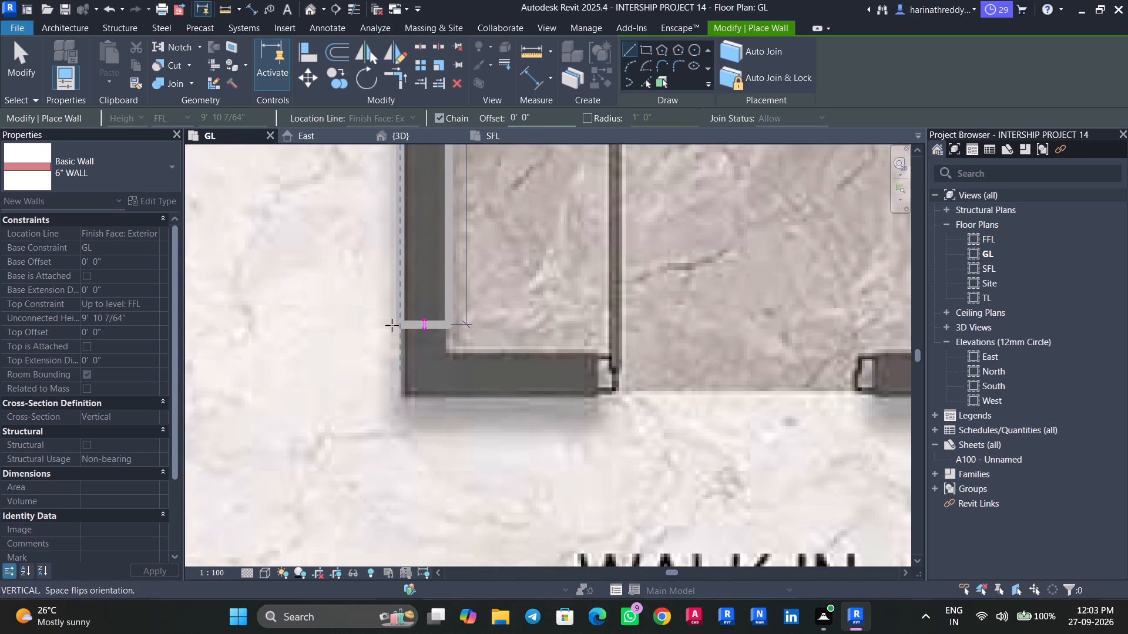
scroll(392, 325, up, 3)
click(399, 362)
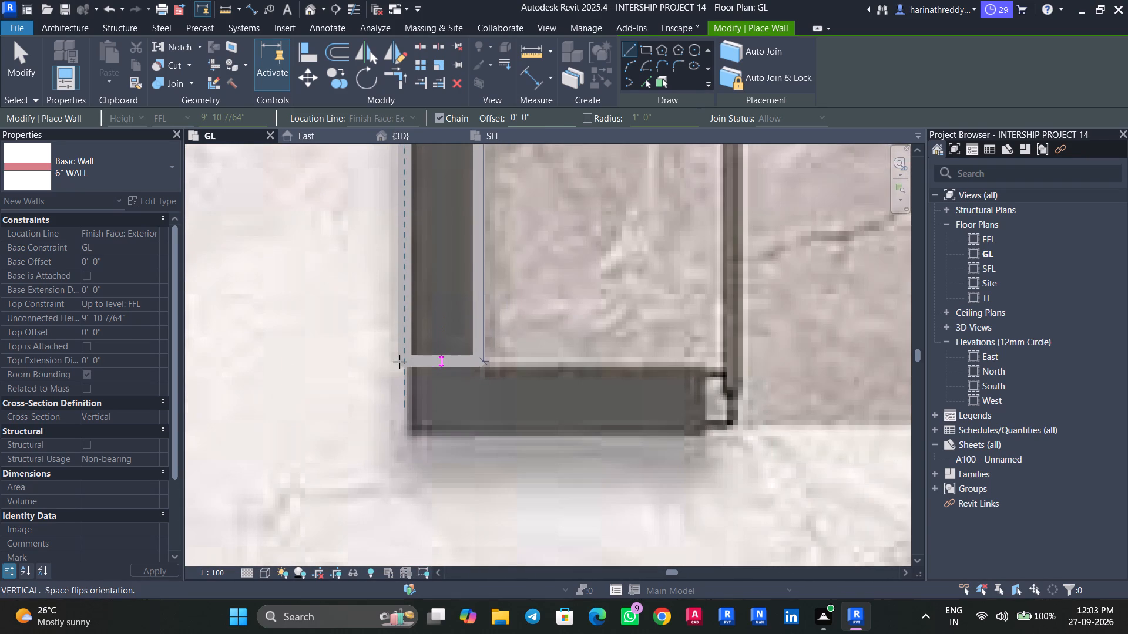
key(Escape)
Draw a horizontal 6" WALL about 8' 1" long between the toilet and walk-in, from the outer wall to the vertical 6" wall.
middle_drag(603, 428, 91, 342)
scroll(108, 350, down, 3)
scroll(112, 350, up, 1)
scroll(112, 350, down, 4)
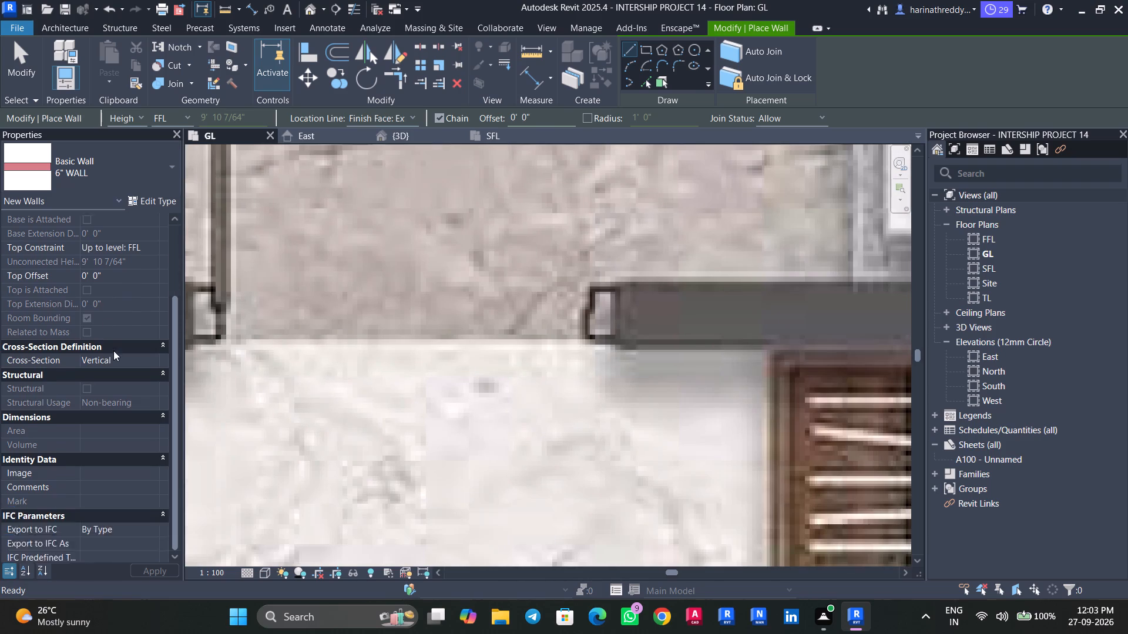
scroll(261, 359, down, 1)
scroll(261, 359, up, 1)
scroll(261, 359, down, 7)
middle_drag(265, 360, 416, 403)
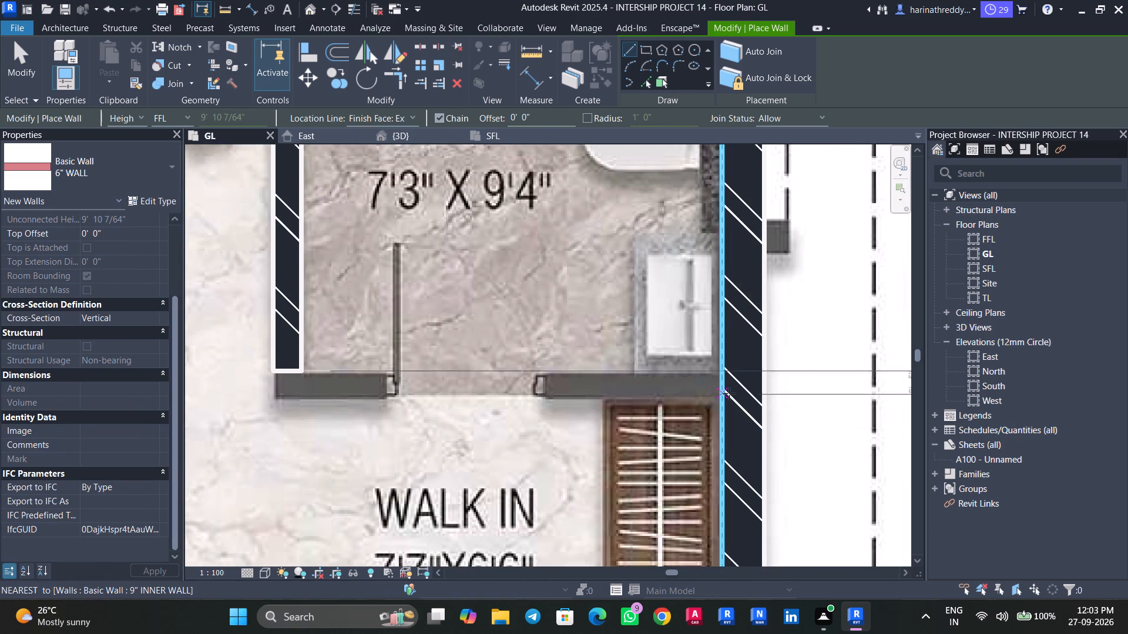
click(720, 395)
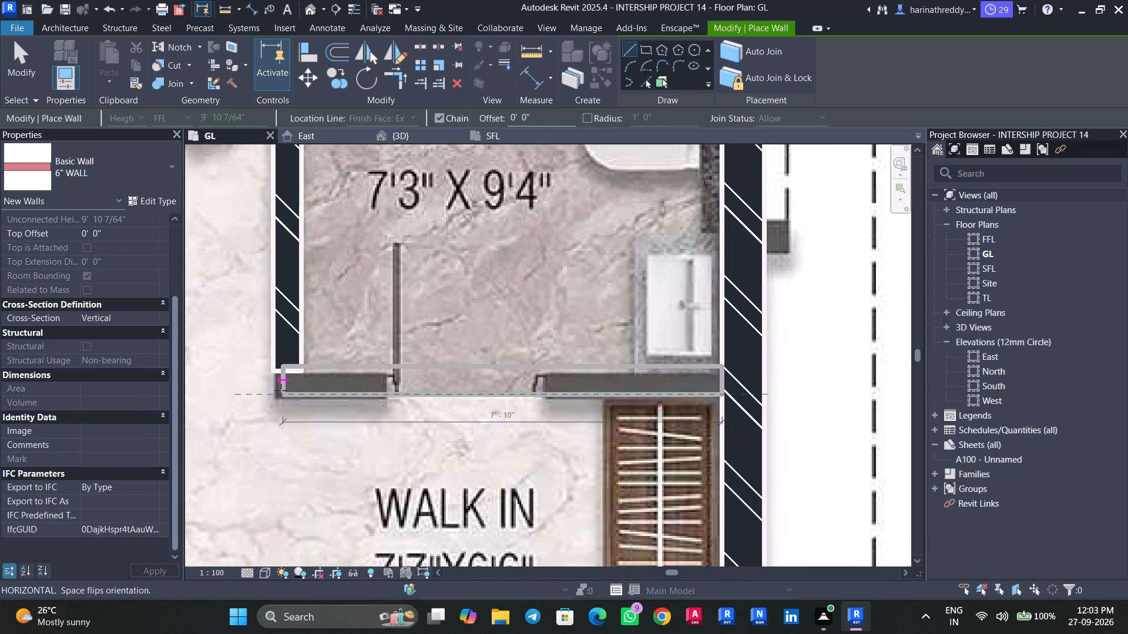
scroll(276, 390, up, 3)
click(276, 391)
key(Escape)
key(Escape)
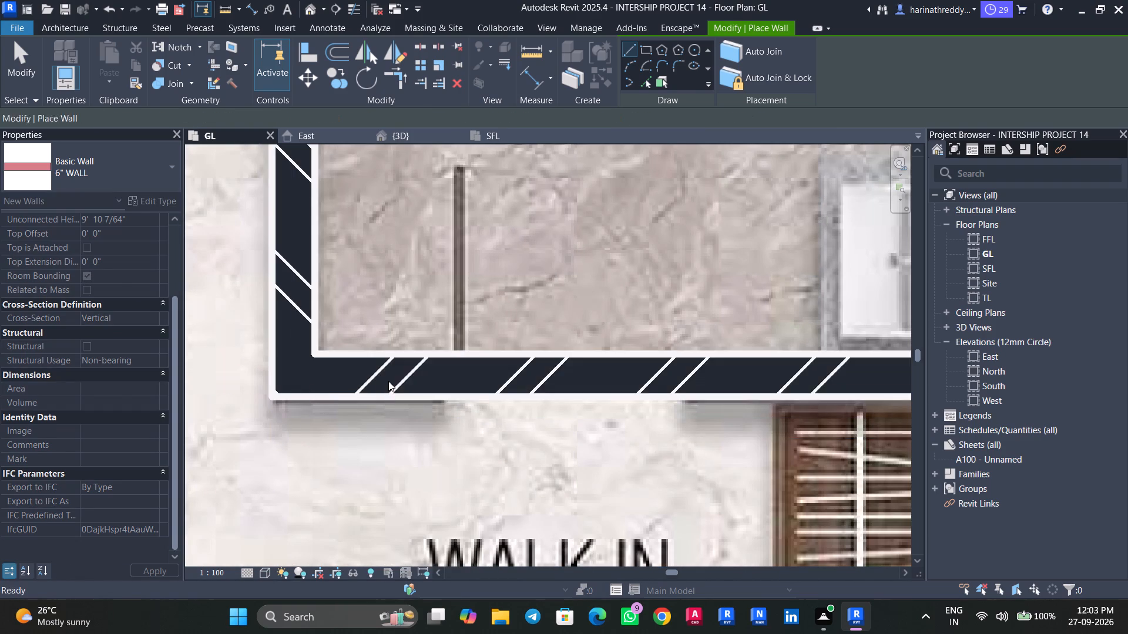
Nudge the 6" wall between the toilet and walk-in slightly down to align it with the underlay.
click(388, 381)
key(Down)
key(Down)
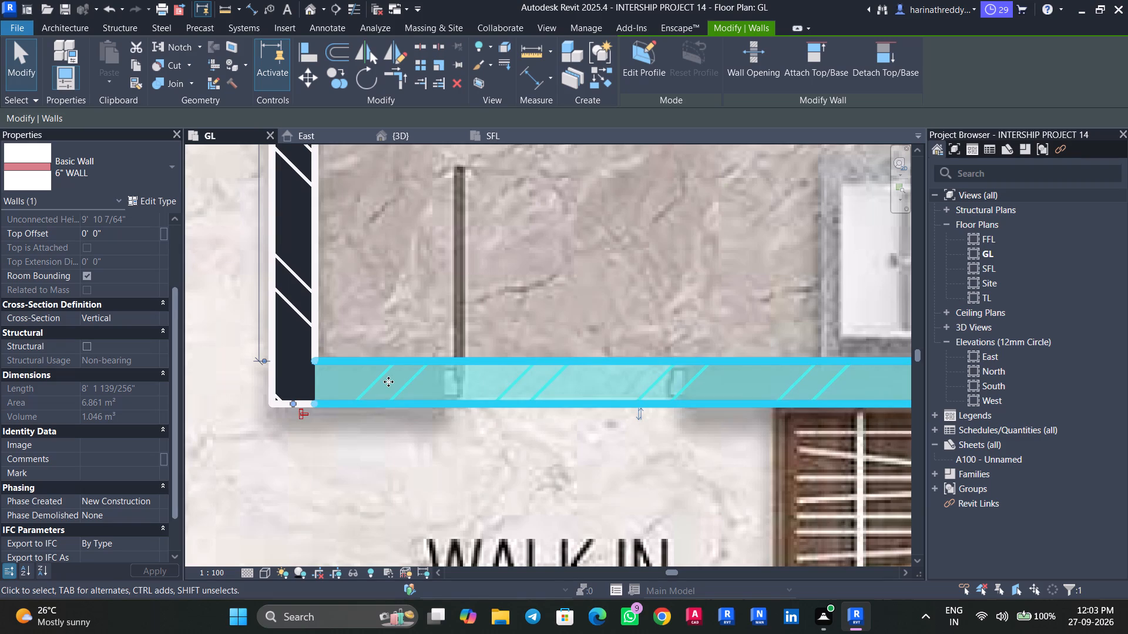
scroll(388, 382, down, 9)
middle_drag(399, 300, 400, 439)
middle_drag(401, 372, 414, 419)
key(Escape)
Draw a vertical 6" WALL between the multipurpose hall and the Lenin/Store, ending at the grey strip's lower end beside the pantry.
scroll(414, 413, down, 9)
middle_drag(414, 413, 492, 476)
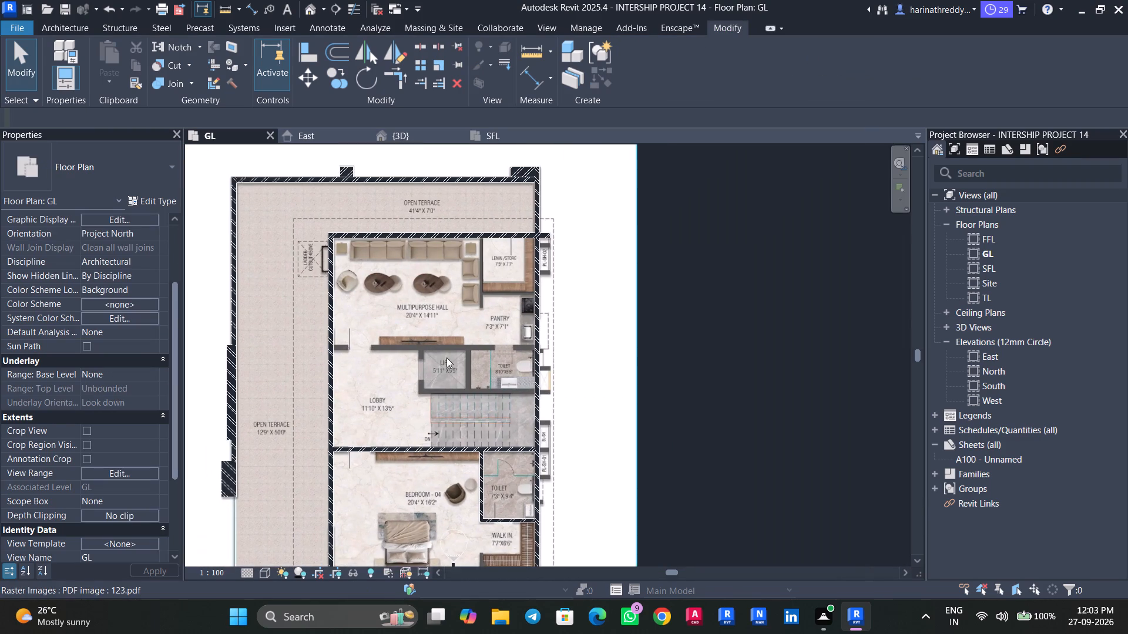
scroll(415, 350, up, 5)
key(w)
key(a)
middle_drag(500, 258, 468, 459)
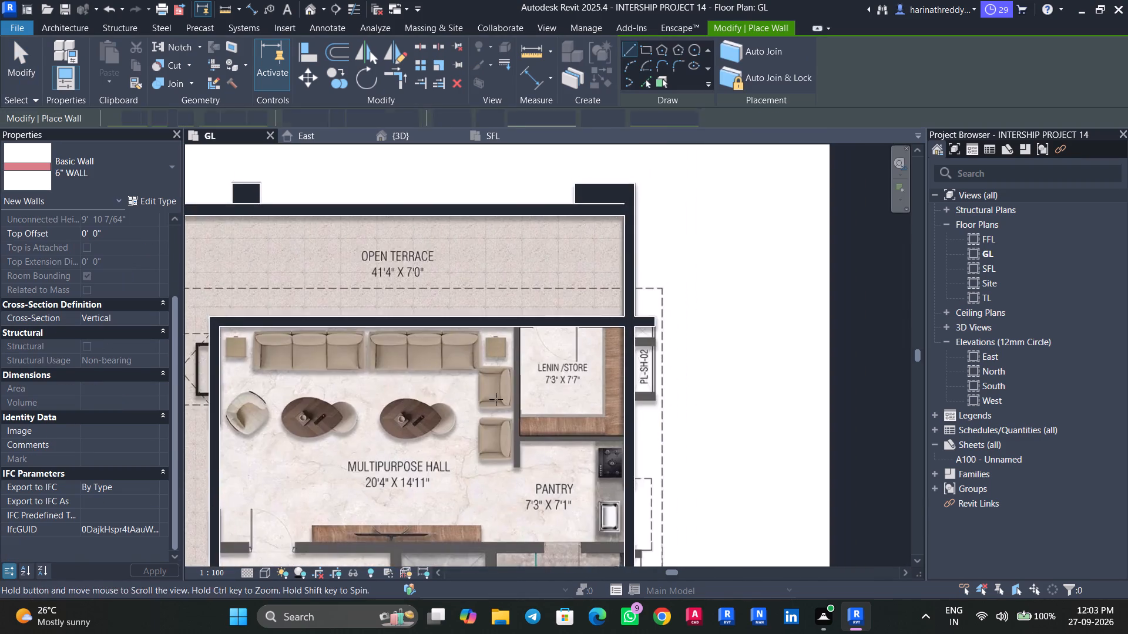
scroll(516, 354, up, 2)
scroll(519, 347, down, 1)
scroll(521, 345, up, 8)
scroll(502, 296, up, 4)
click(495, 269)
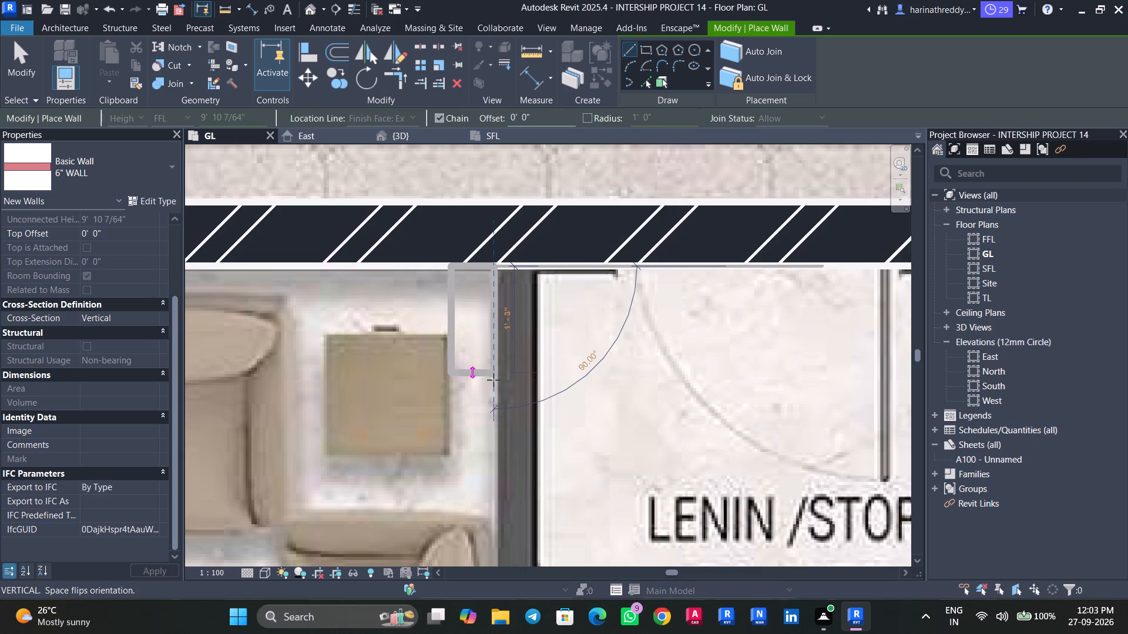
key(space)
middle_drag(494, 411, 493, 249)
middle_drag(494, 431, 500, 215)
middle_drag(488, 402, 487, 122)
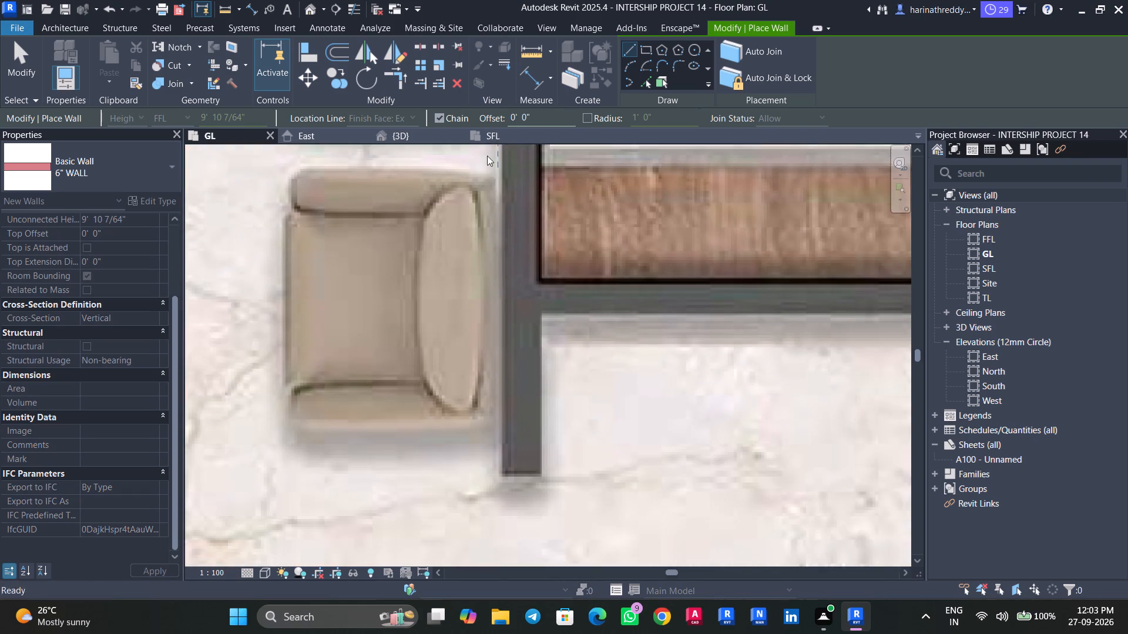
middle_drag(488, 339, 493, 116)
scroll(496, 238, down, 3)
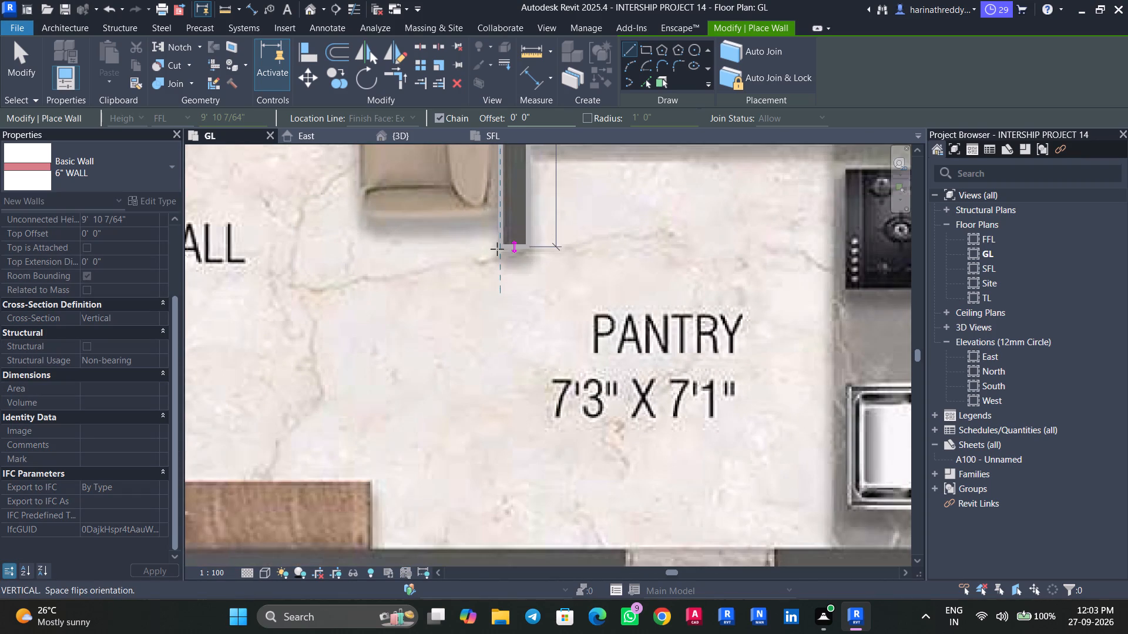
click(497, 249)
scroll(481, 306, down, 6)
key(Escape)
Draw a horizontal 6" WALL about 8' 2" long between the Lenin/Store and pantry, from the outer wall to the vertical 6" wall.
middle_drag(577, 255, 553, 383)
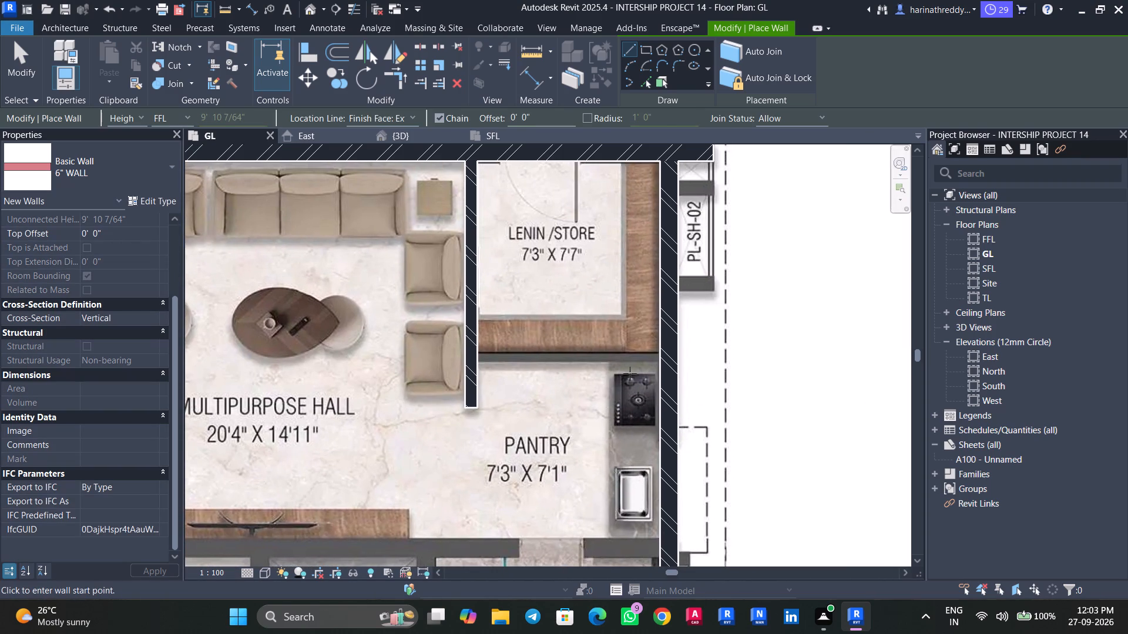
scroll(654, 369, up, 6)
click(665, 346)
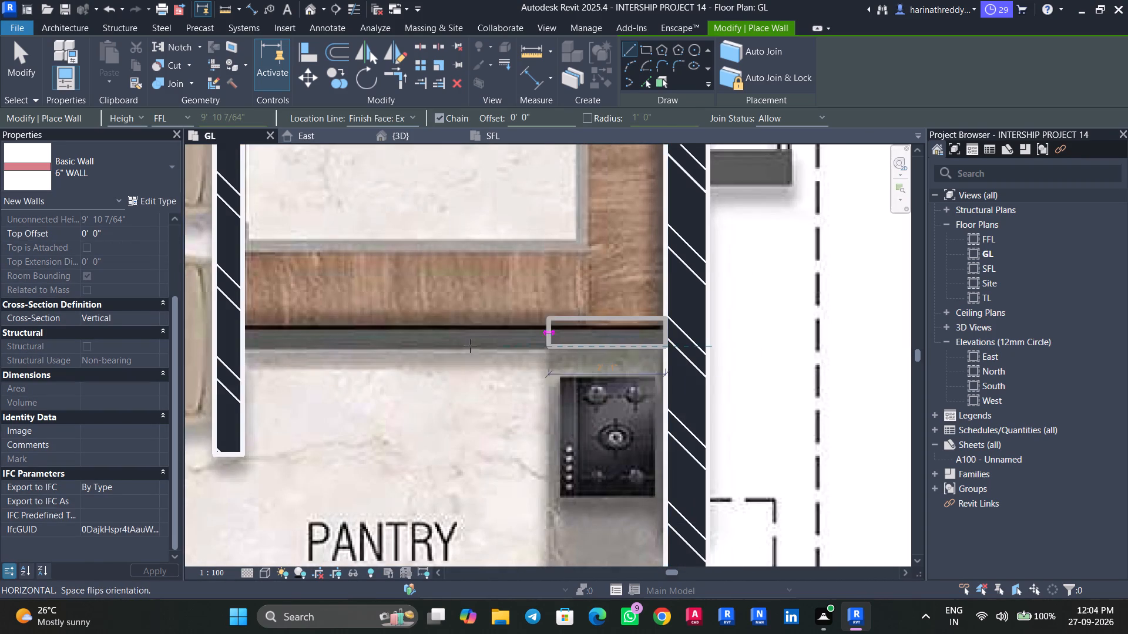
middle_drag(426, 350, 574, 353)
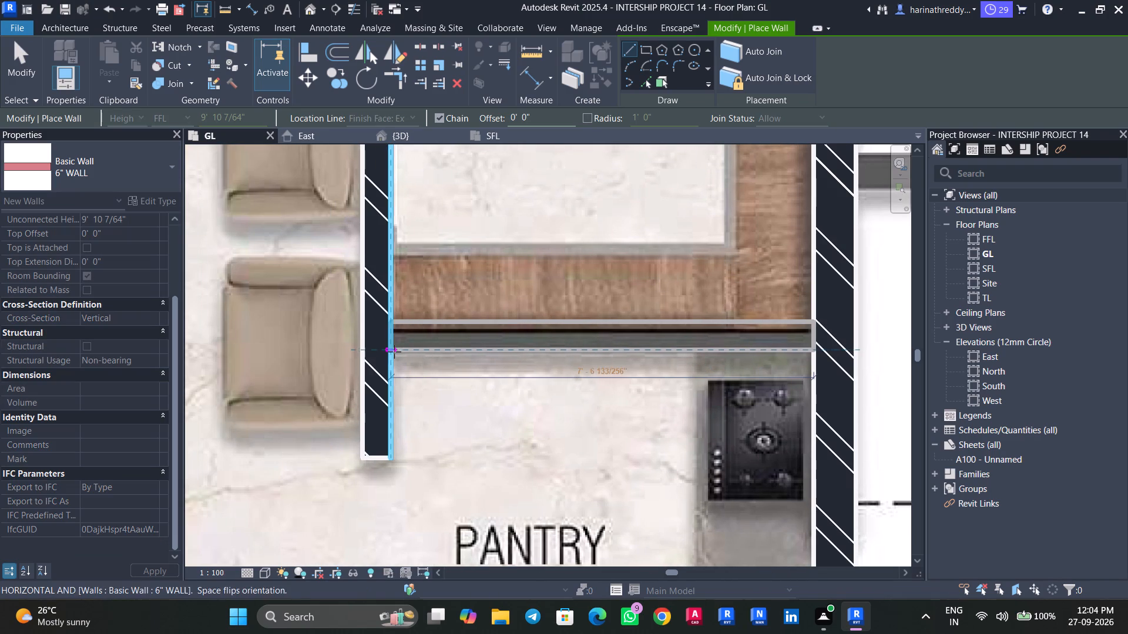
click(393, 351)
key(Escape)
key(Escape)
Nudge the 6" wall between the Lenin/Store and pantry slightly down to align it with the underlay.
click(479, 336)
key(Escape)
click(480, 336)
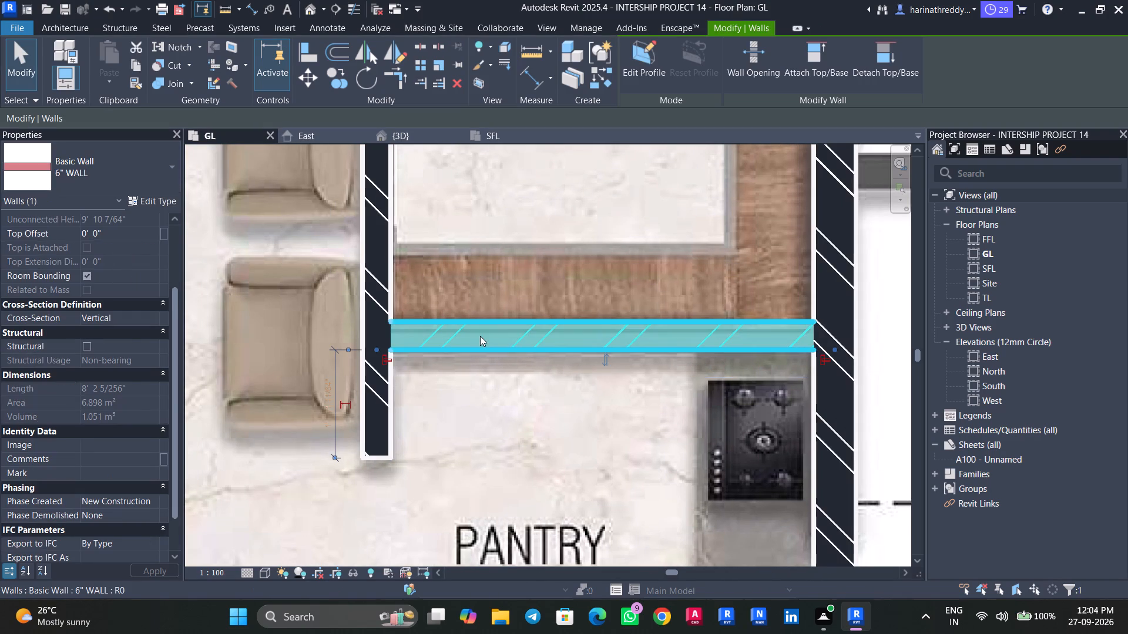
key(Down)
key(Down)
scroll(504, 375, down, 5)
key(Escape)
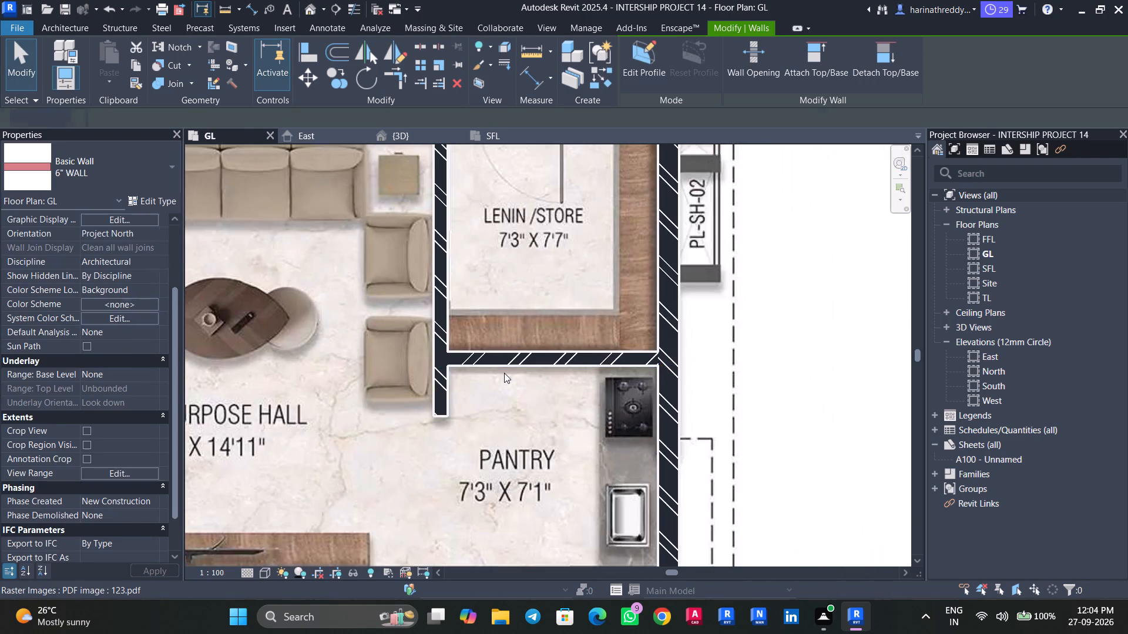
Draw a horizontal 9" INNER WALL between the multipurpose hall and lobby, from the terrace-side wall past the lift and toilet to the outer wall.
scroll(492, 409, down, 5)
middle_drag(491, 407, 568, 360)
middle_drag(525, 396, 593, 331)
scroll(580, 354, down, 4)
middle_drag(581, 393, 619, 235)
middle_drag(619, 235, 605, 316)
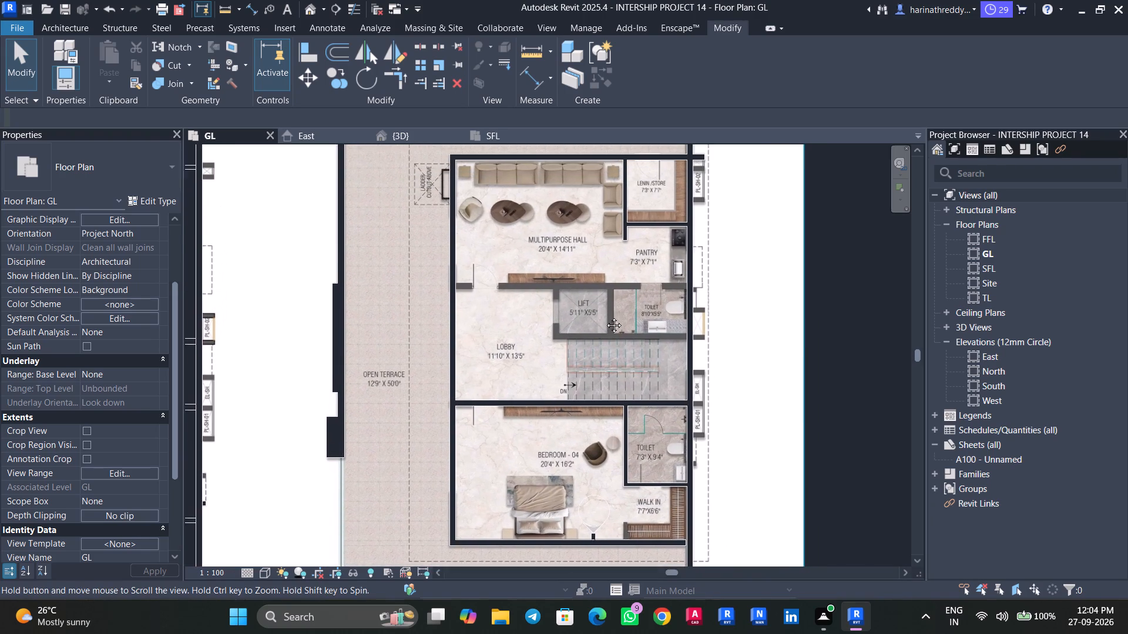
middle_drag(605, 316, 603, 325)
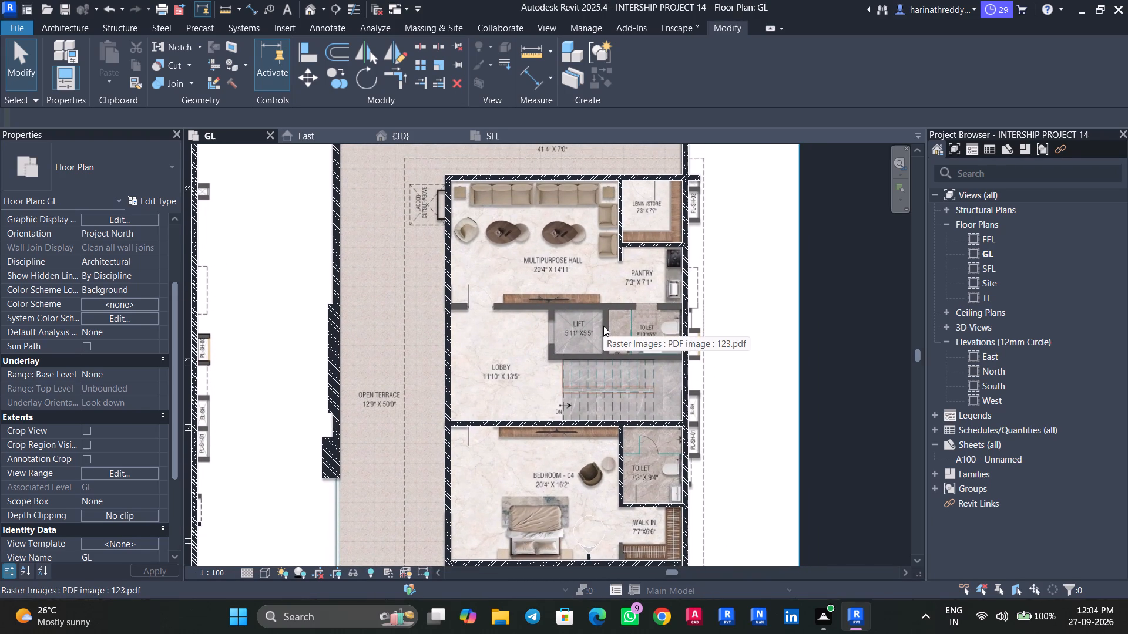
text(WWA)
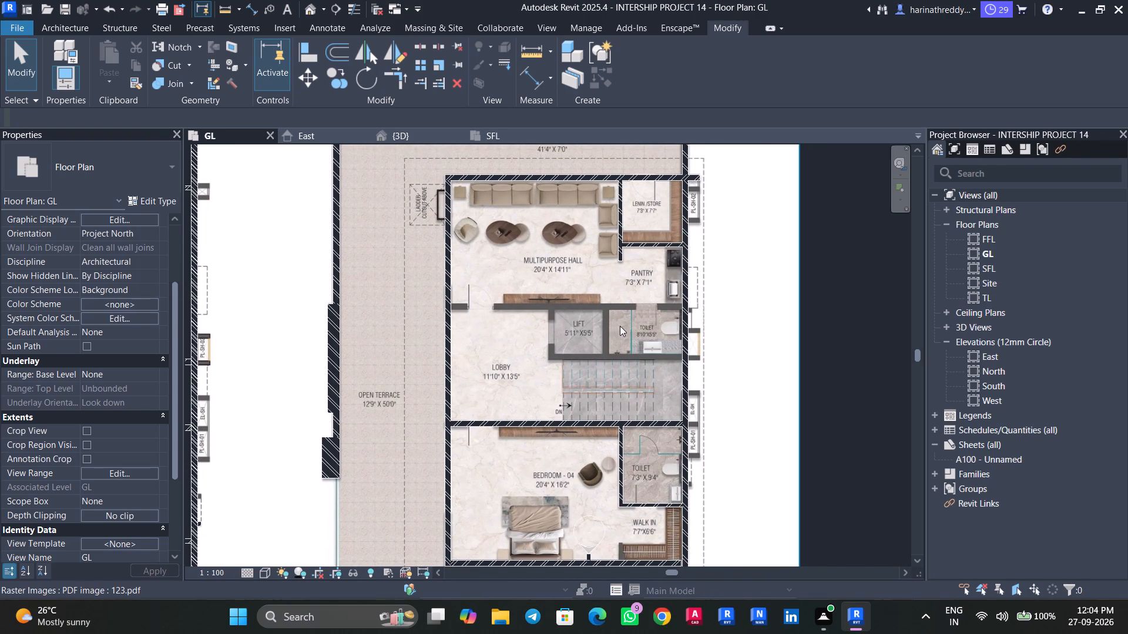
key(Escape)
key(Escape)
key(w)
key(a)
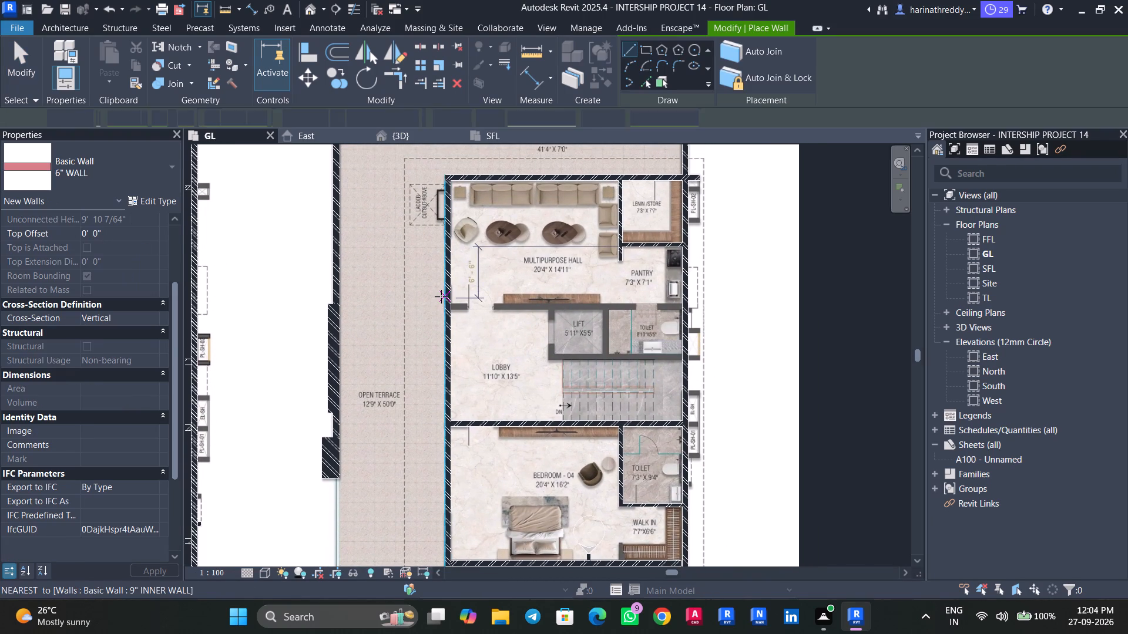
click(19, 162)
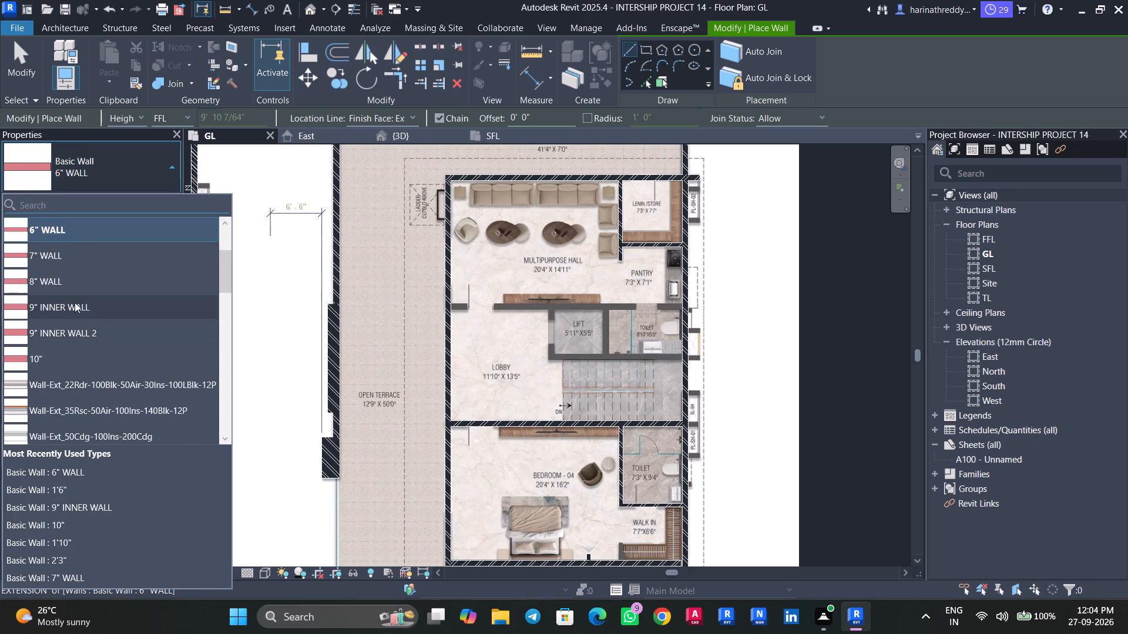
click(74, 308)
scroll(460, 317, up, 8)
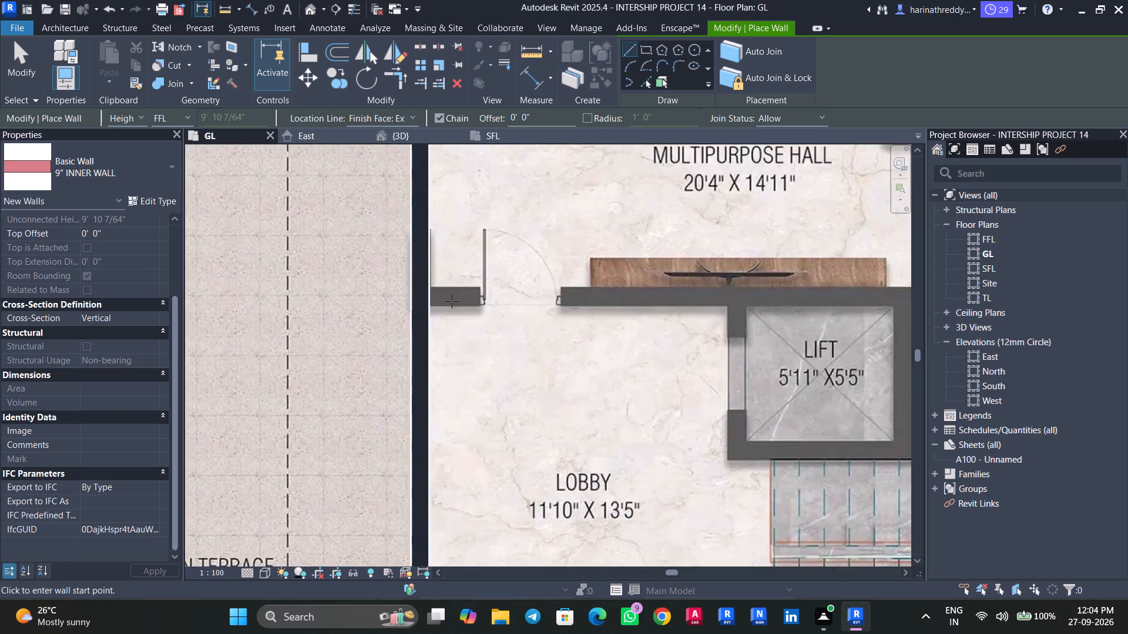
scroll(452, 301, up, 4)
middle_drag(442, 310, 419, 336)
scroll(405, 355, up, 5)
click(371, 315)
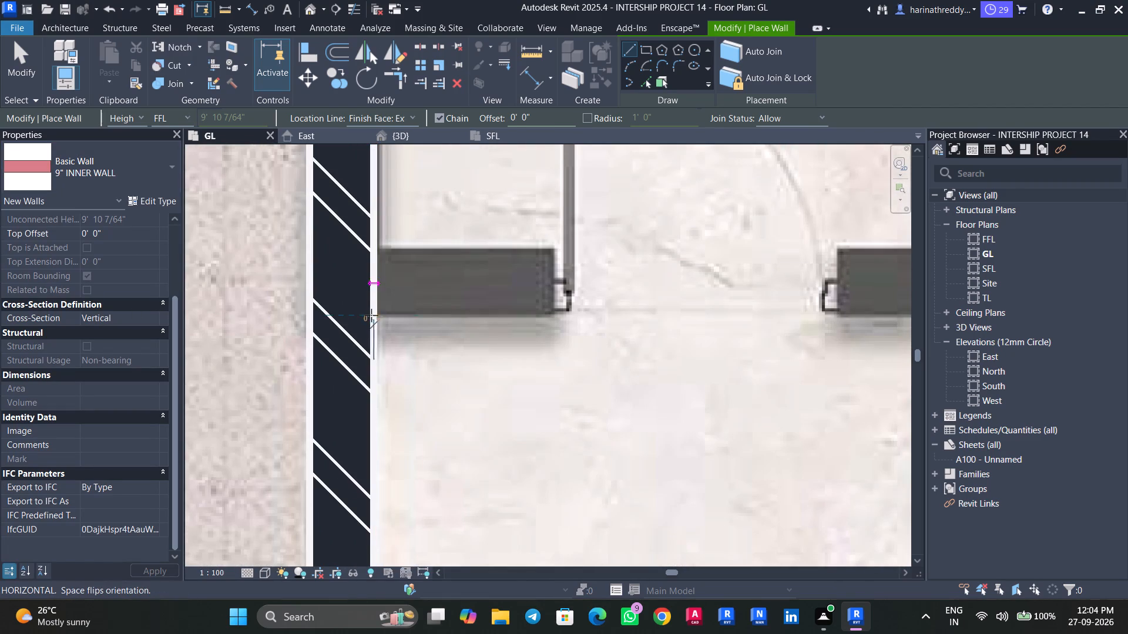
key(space)
middle_drag(605, 314, 238, 274)
middle_drag(627, 276, 253, 276)
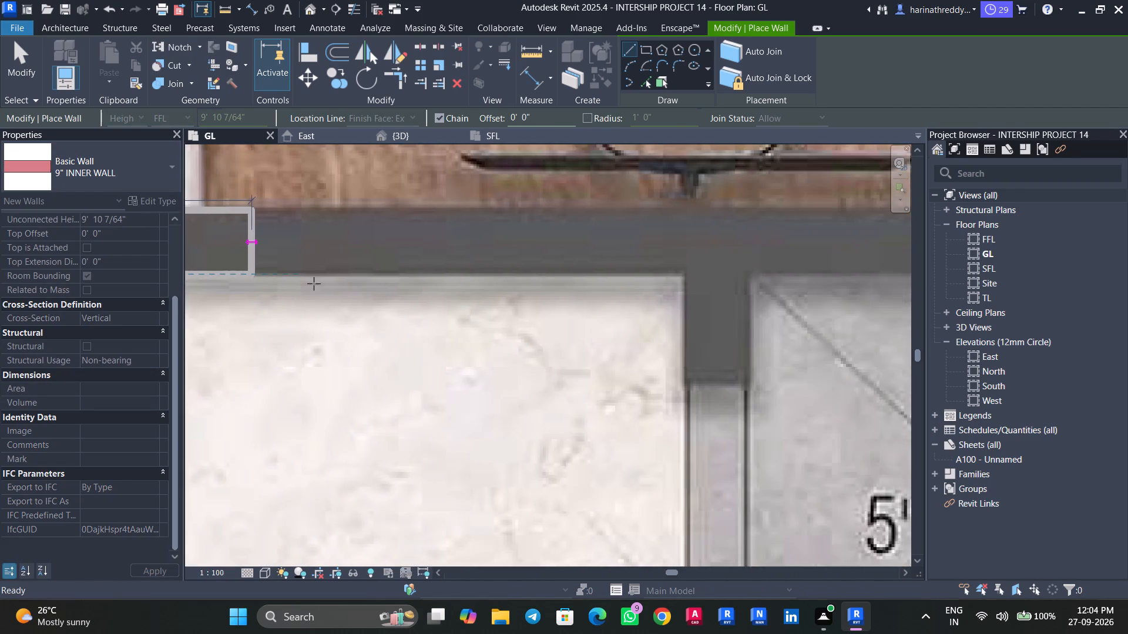
middle_drag(676, 284, 295, 285)
middle_drag(680, 279, 311, 281)
middle_drag(646, 284, 270, 285)
middle_drag(587, 298, 361, 298)
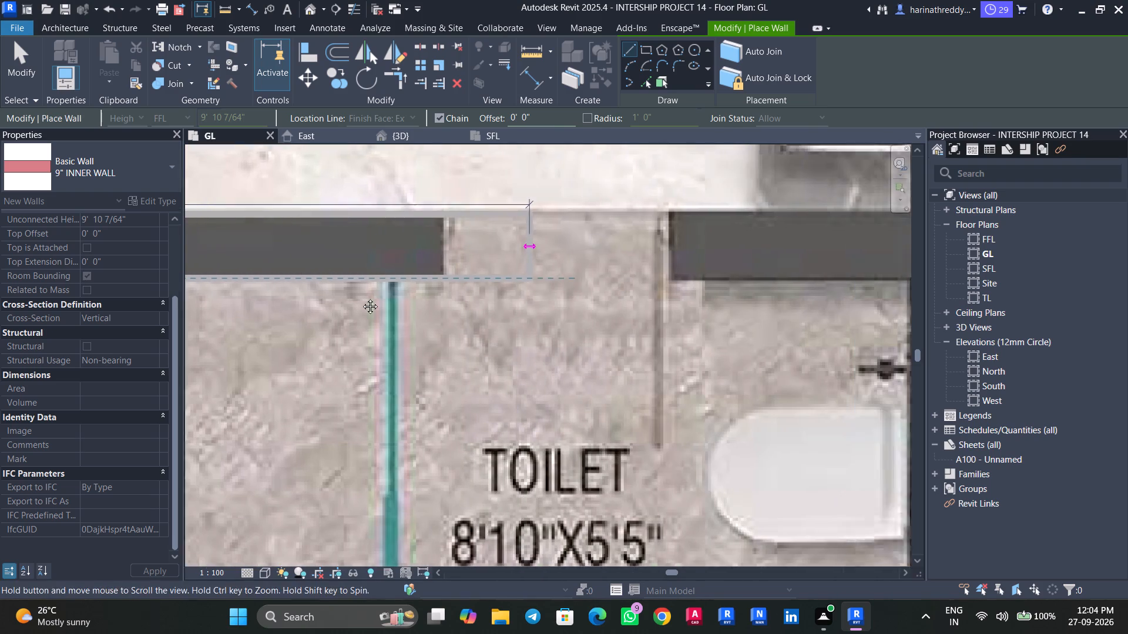
middle_drag(361, 298, 266, 299)
click(676, 304)
key(Escape)
key(Escape)
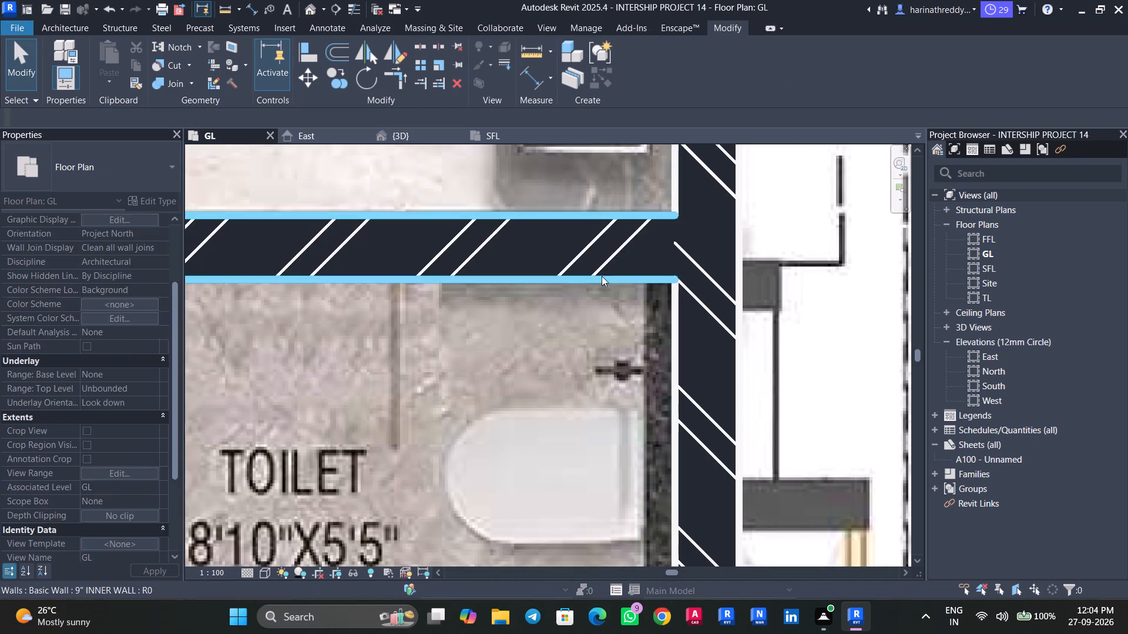
Nudge the horizontal 9" INNER WALL above the lift and toilet slightly up to match the underlay.
click(585, 264)
key(Up)
scroll(579, 276, down, 8)
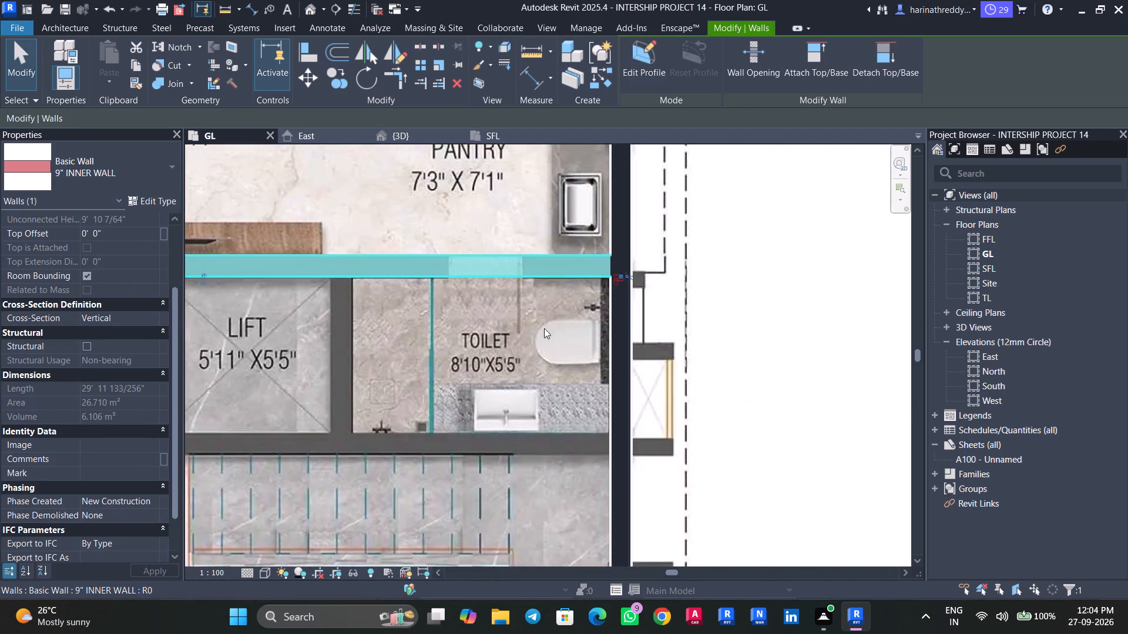
Draw a horizontal 9" INNER WALL about 16' 6" long between the toilet/lift and the staircase, from the outer wall to the lift's lobby-side strip.
middle_drag(544, 330, 649, 291)
key(w)
key(a)
scroll(439, 238, up, 5)
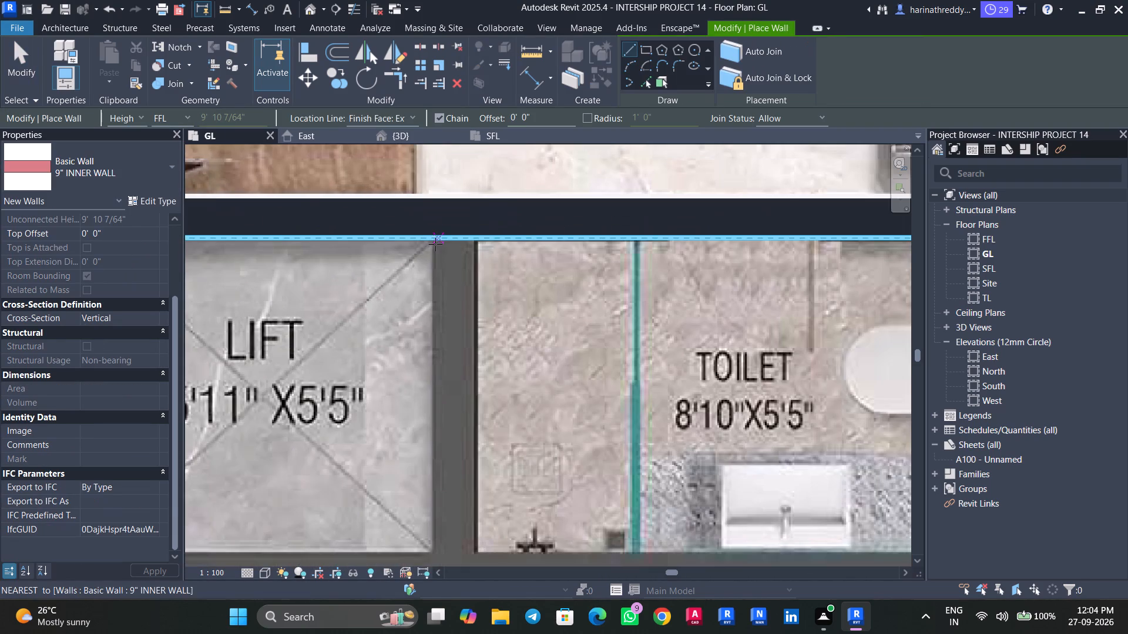
scroll(453, 301, down, 9)
scroll(588, 390, up, 4)
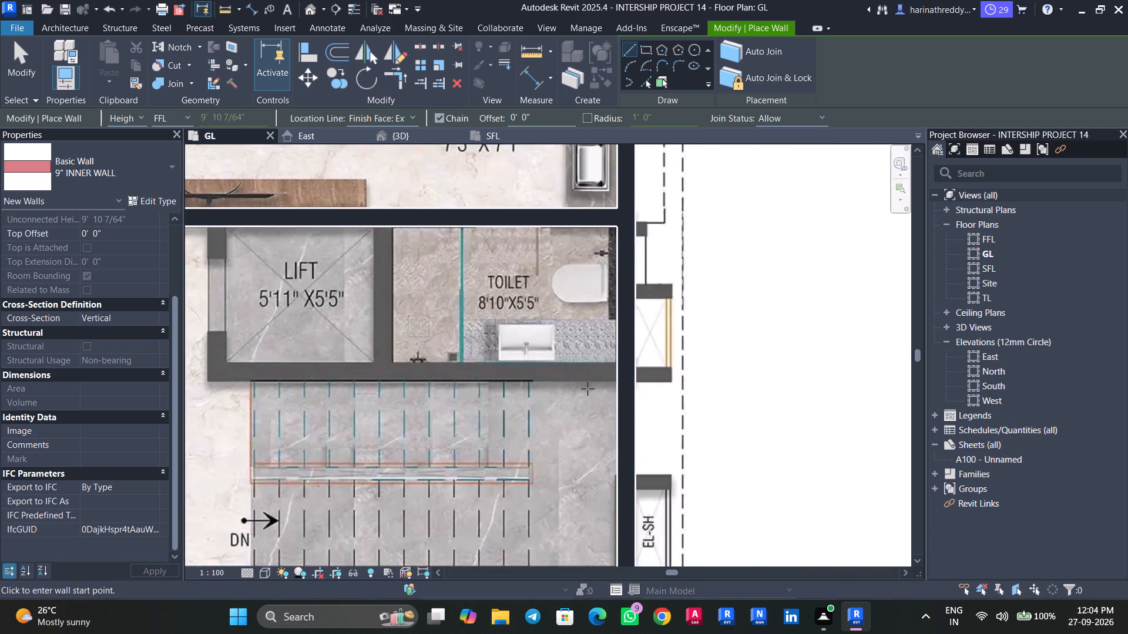
middle_drag(587, 387, 585, 361)
scroll(585, 361, up, 3)
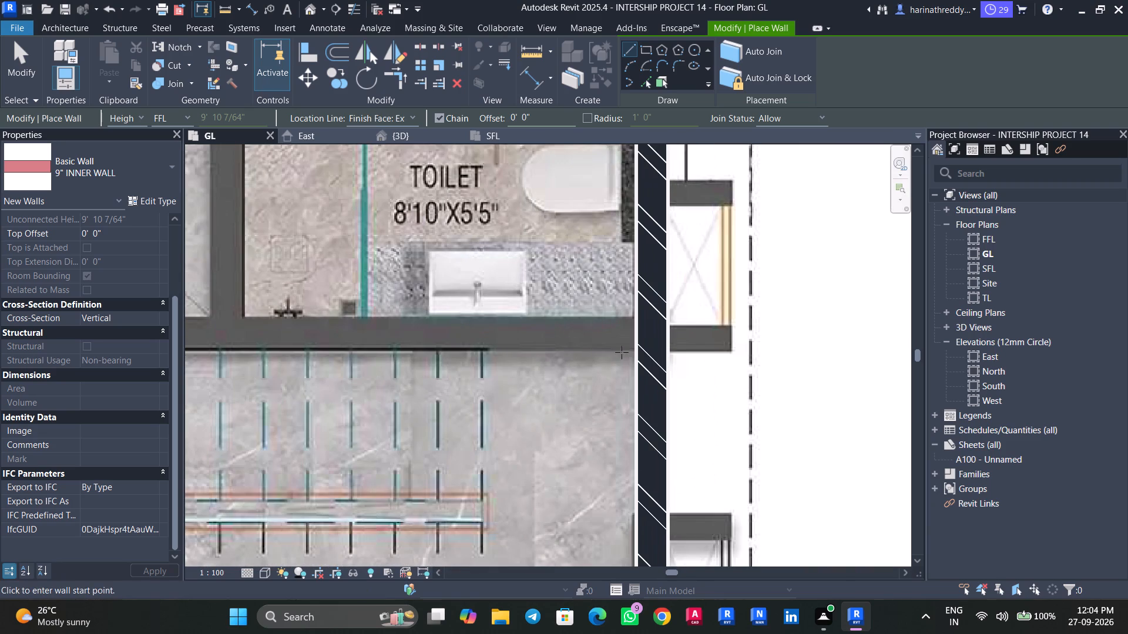
click(634, 349)
middle_drag(419, 347, 623, 353)
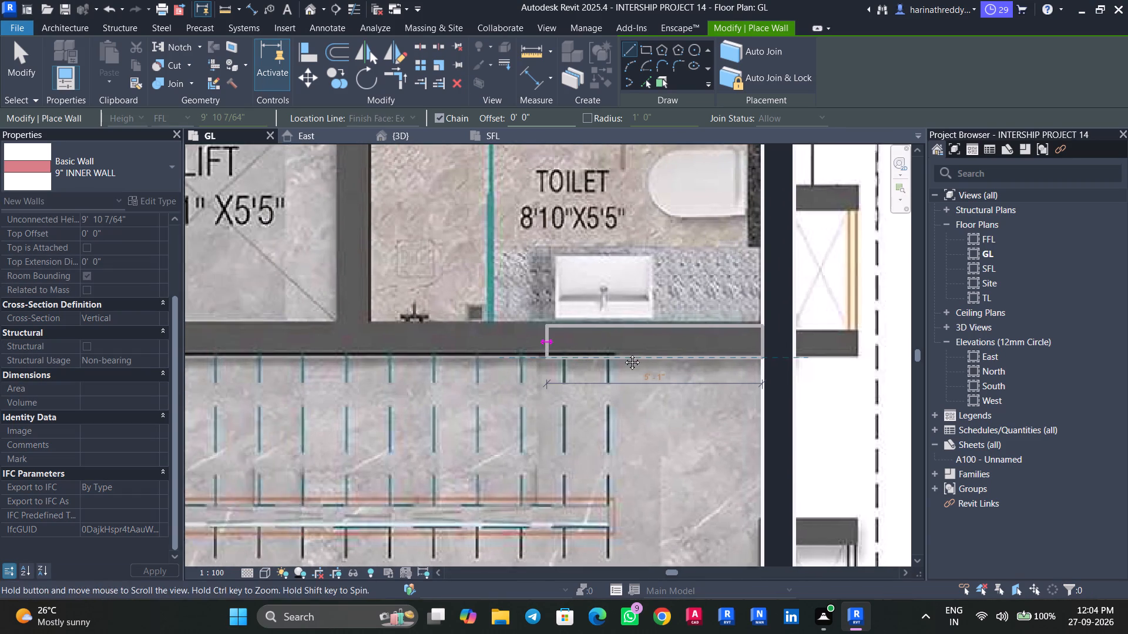
middle_drag(623, 353, 636, 353)
middle_drag(401, 349, 638, 363)
scroll(406, 360, up, 4)
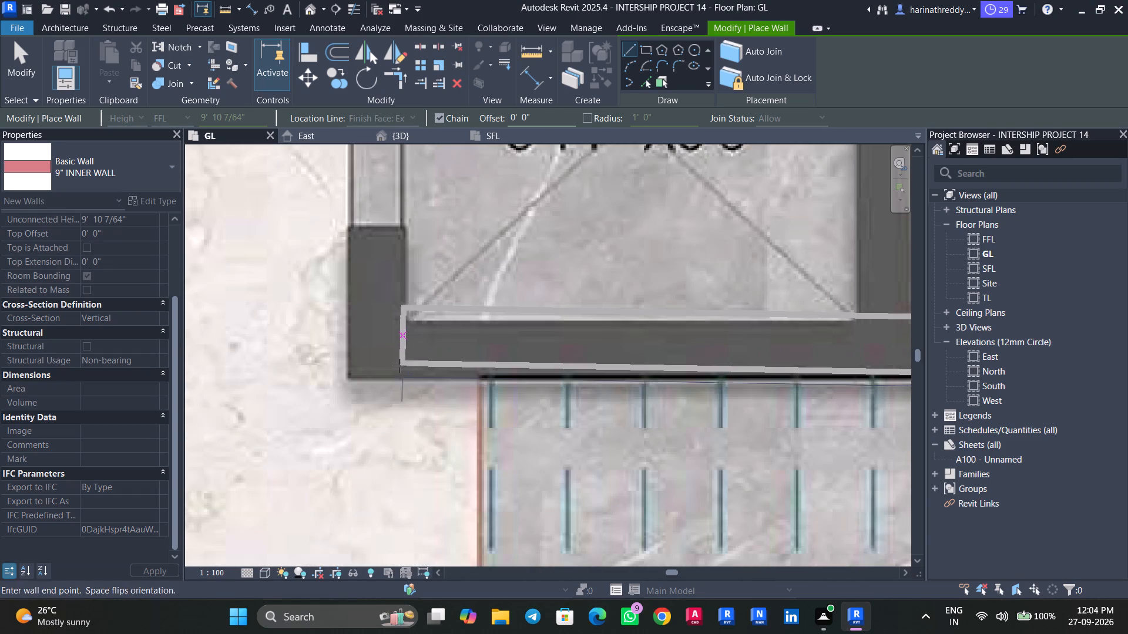
click(399, 366)
key(Escape)
key(Escape)
key(Escape)
Align the 9" wall below the lift by nudging it slightly up and shortening its lobby-side end to a 16' 5" length.
click(493, 351)
key(Up)
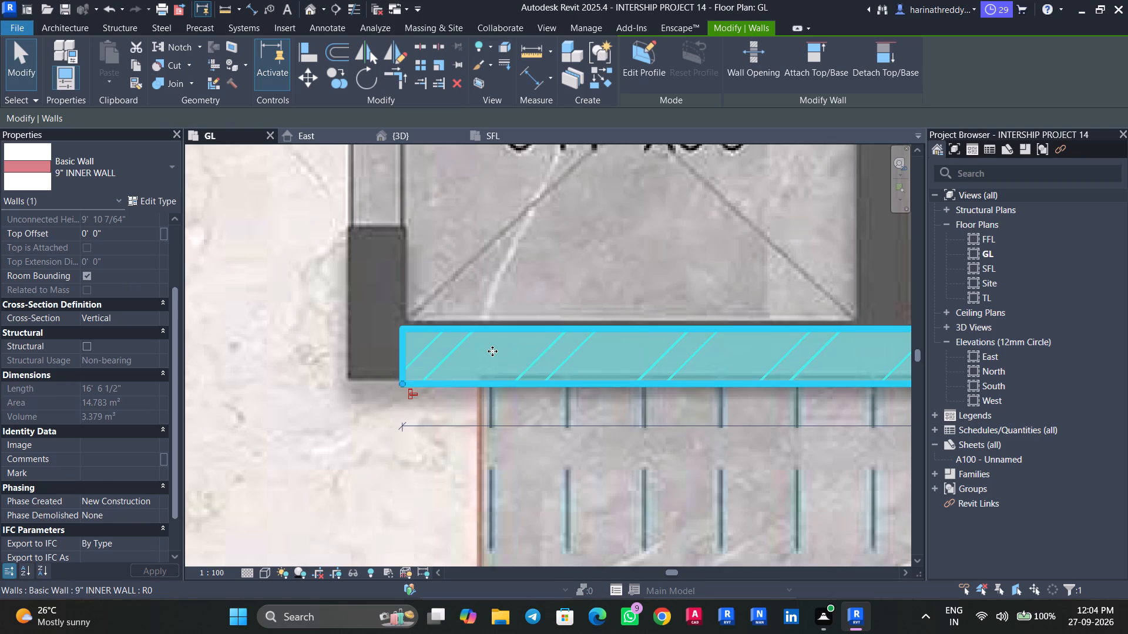
key(Up)
scroll(492, 351, down, 2)
scroll(432, 370, up, 4)
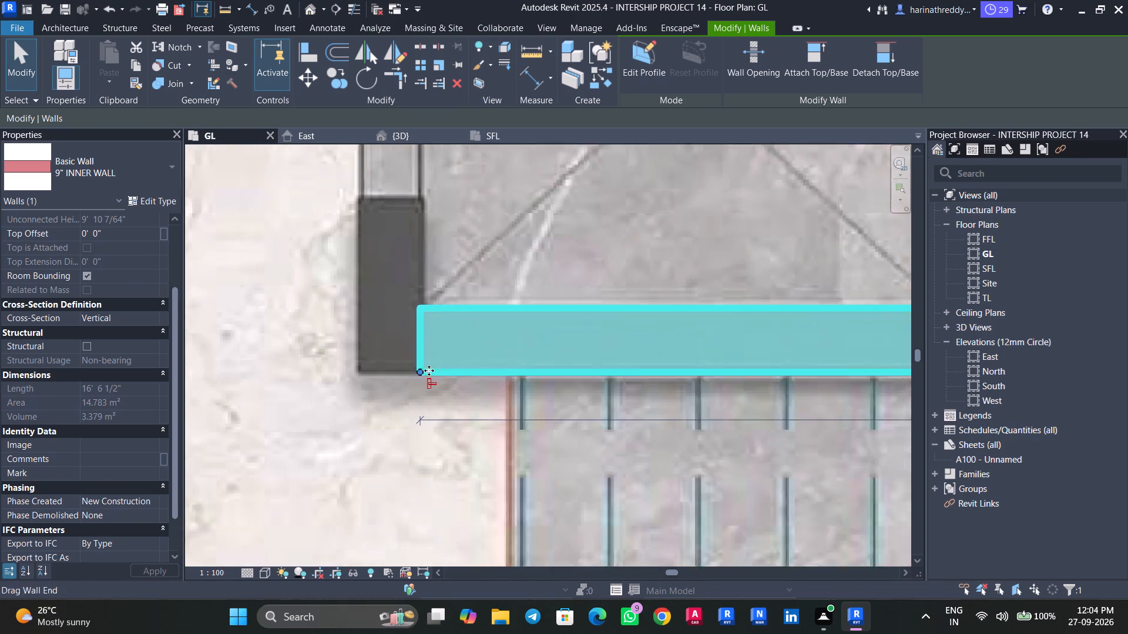
drag(417, 370, 429, 372)
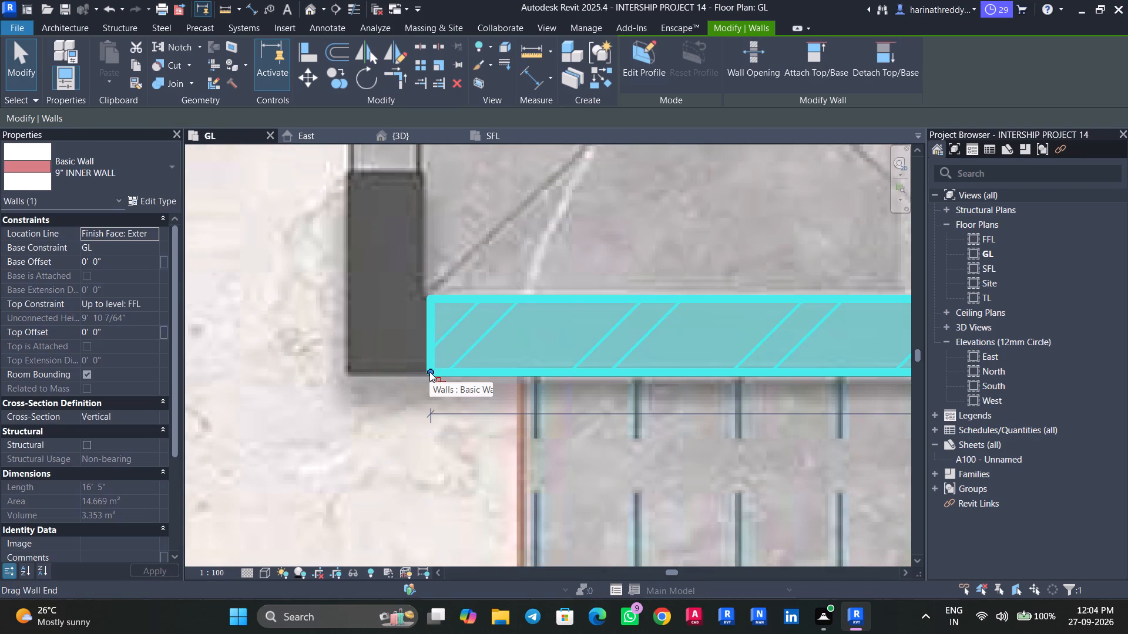
key(Escape)
Draw a vertical 9" INNER WALL between the lobby and lift, from the wall below the lift up to the wall above it.
key(w)
key(a)
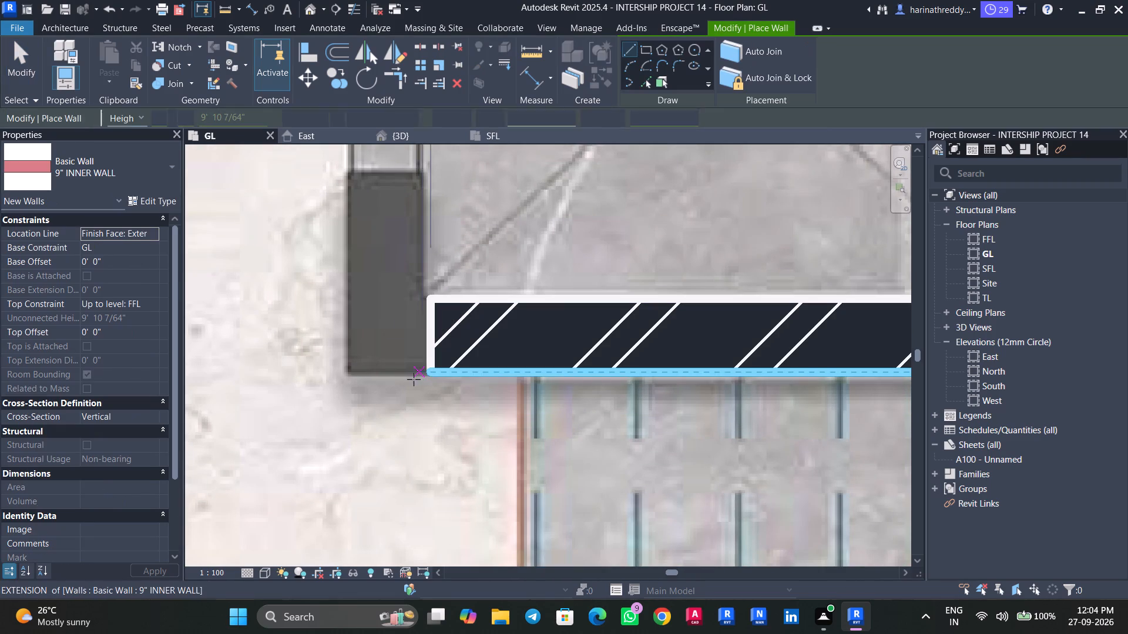
click(428, 375)
key(space)
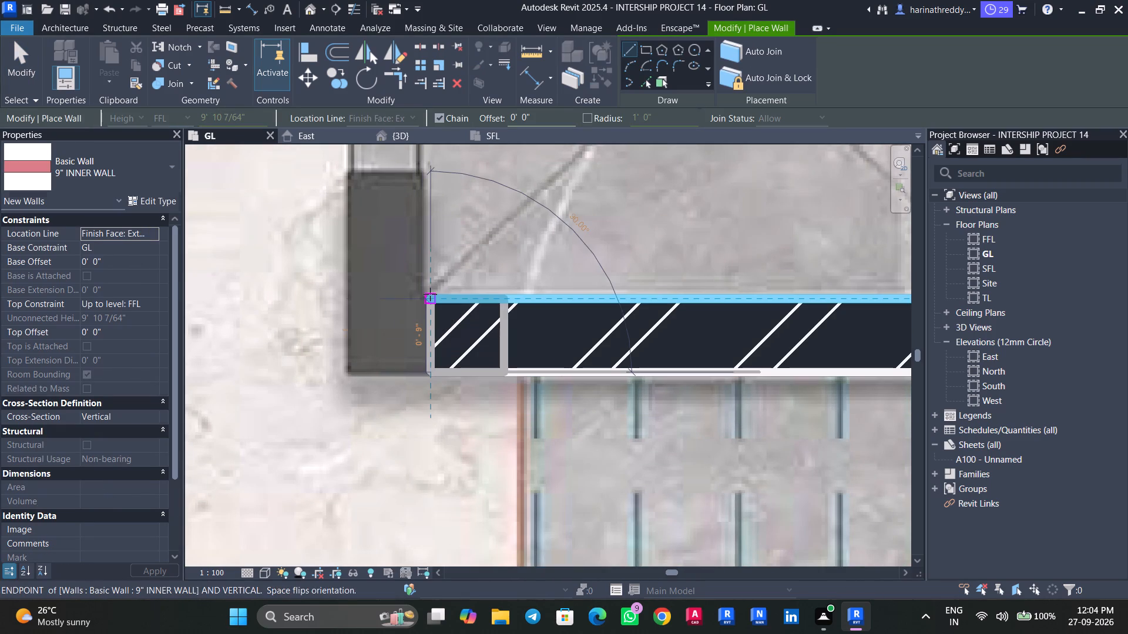
middle_drag(429, 219, 423, 416)
scroll(421, 408, down, 8)
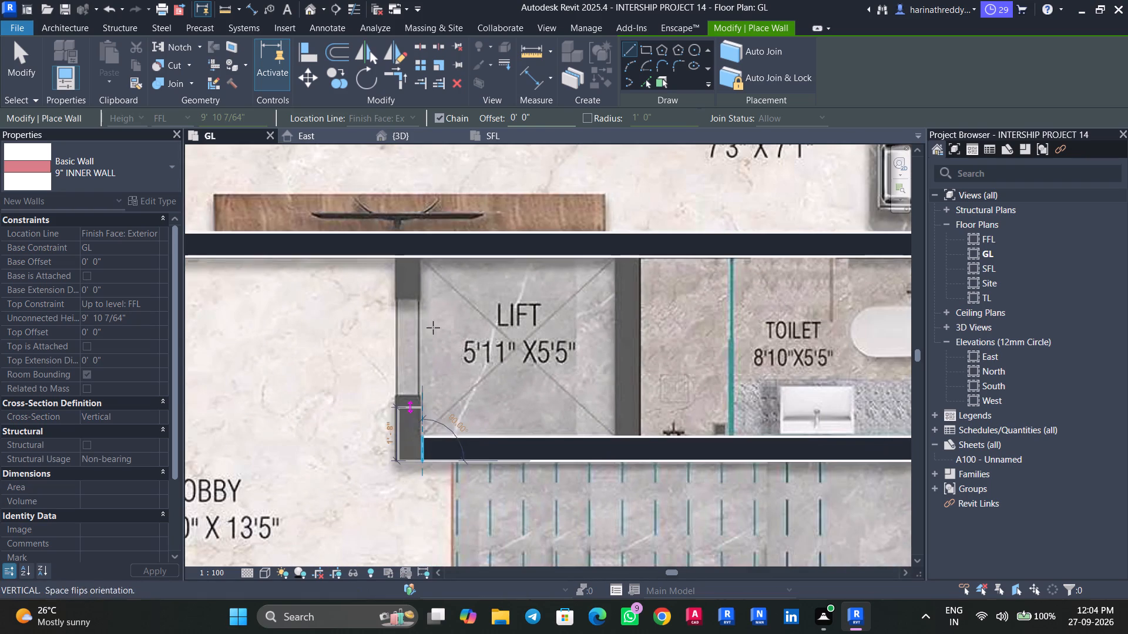
click(420, 260)
key(Escape)
key(Escape)
key(Escape)
Nudge the vertical 9" wall between the lobby and lift slightly towards the lobby to match the underlay.
click(401, 303)
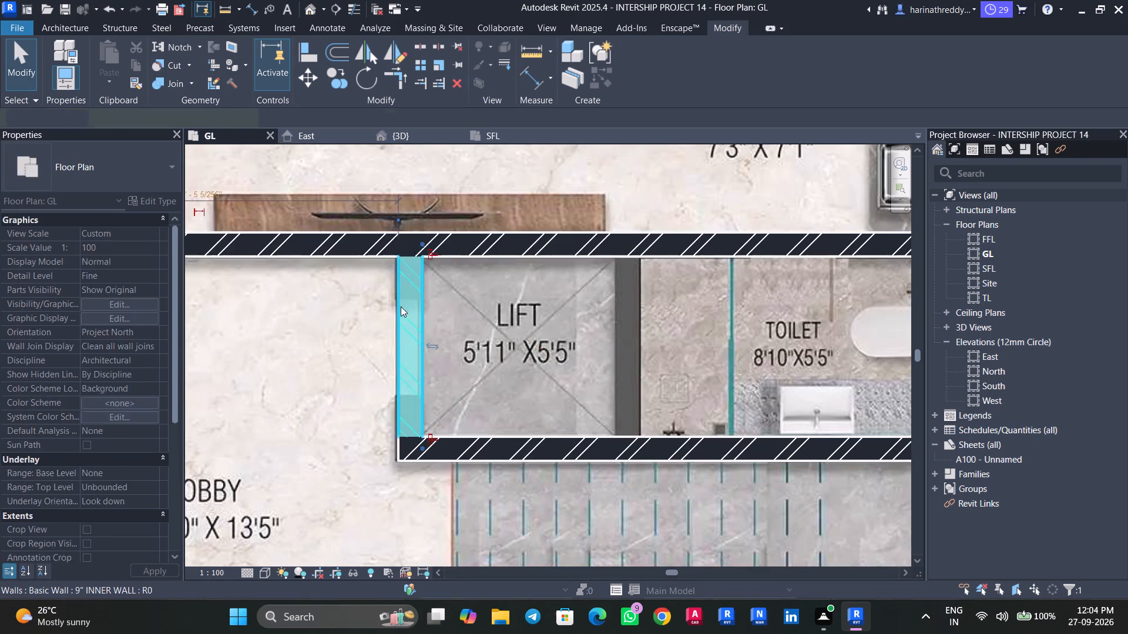
scroll(406, 328, up, 3)
key(Left)
scroll(407, 328, down, 4)
middle_drag(482, 366, 435, 375)
key(Escape)
Draw a vertical 9" INNER WALL about 6' 4" long between the lift and toilet, joining the horizontal walls below and above.
text(WA)
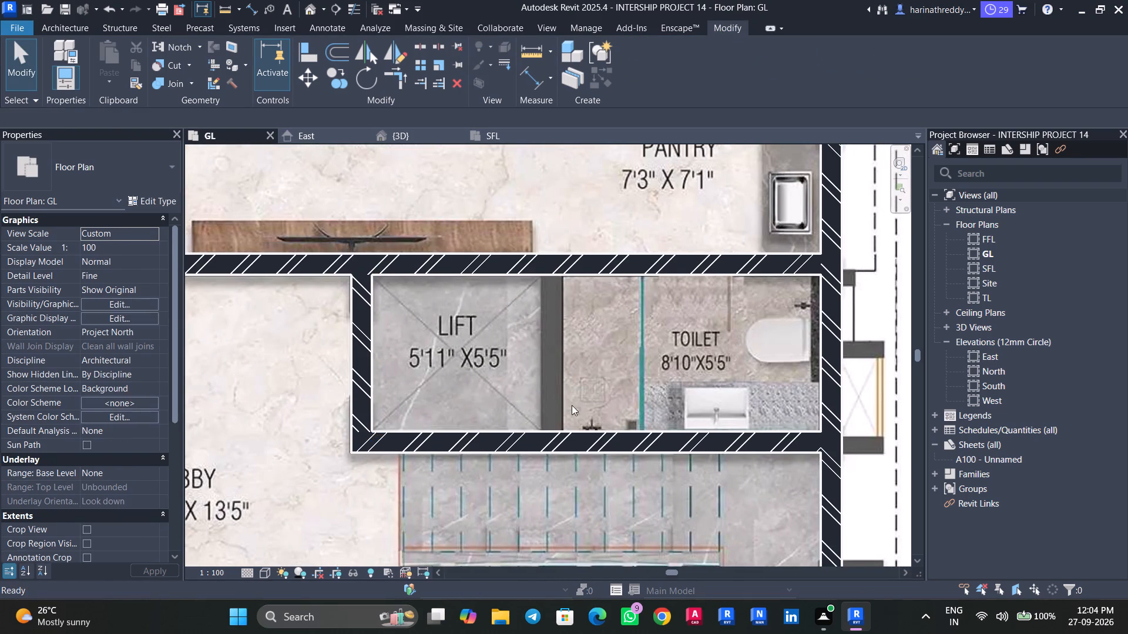
click(562, 430)
key(space)
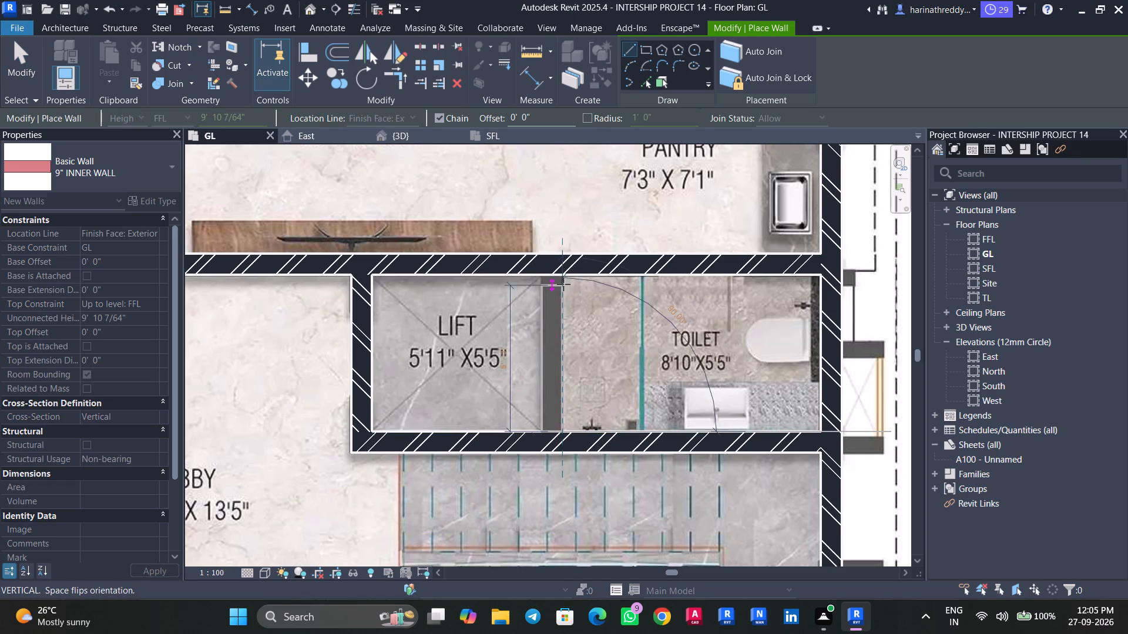
click(563, 277)
key(Escape)
key(Escape)
click(553, 310)
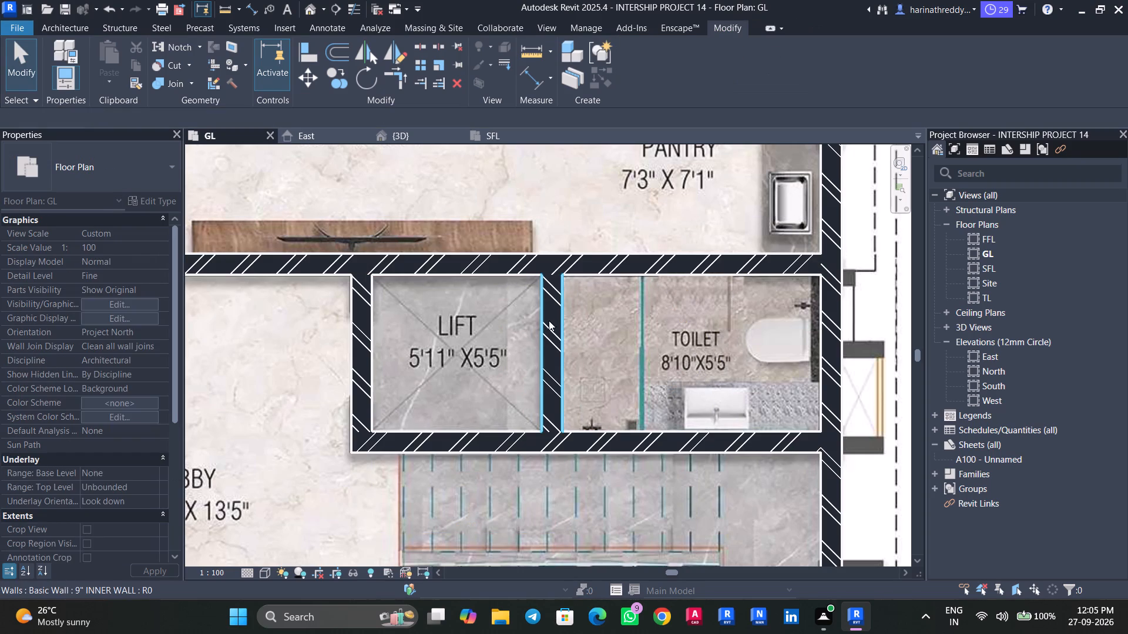
key(Escape)
click(548, 322)
scroll(548, 322, down, 4)
scroll(583, 333, up, 1)
middle_drag(583, 333, 549, 362)
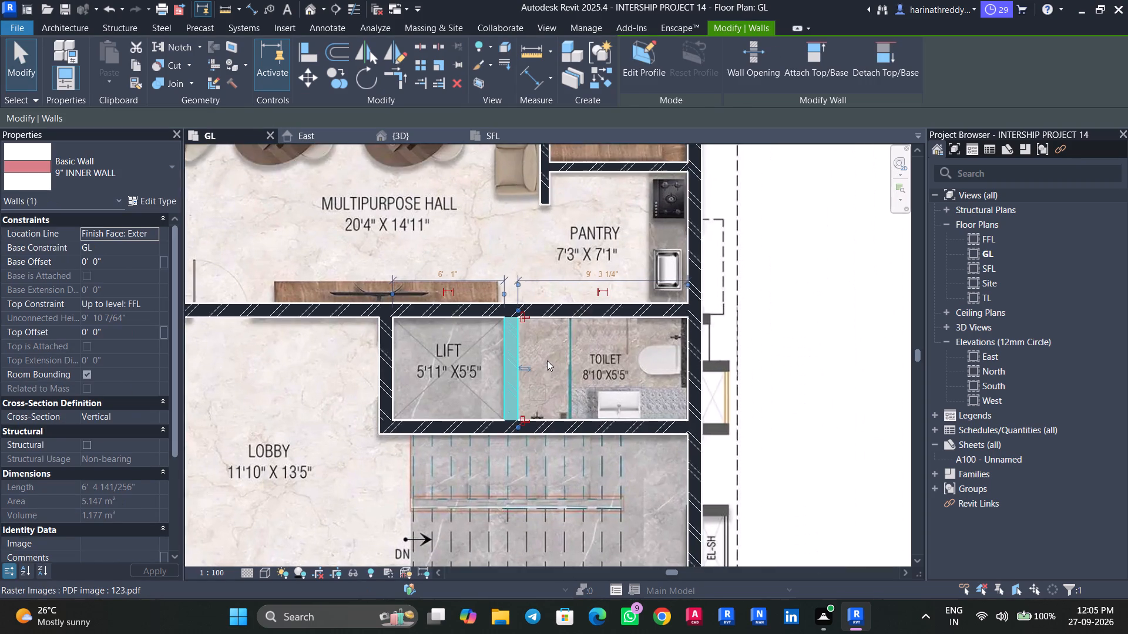
scroll(547, 360, down, 5)
key(Escape)
key(Escape)
Examine the modelled walls of all floors in the 3D view, and return to the GL plan.
scroll(547, 360, down, 4)
middle_drag(547, 360, 563, 308)
click(421, 144)
click(419, 139)
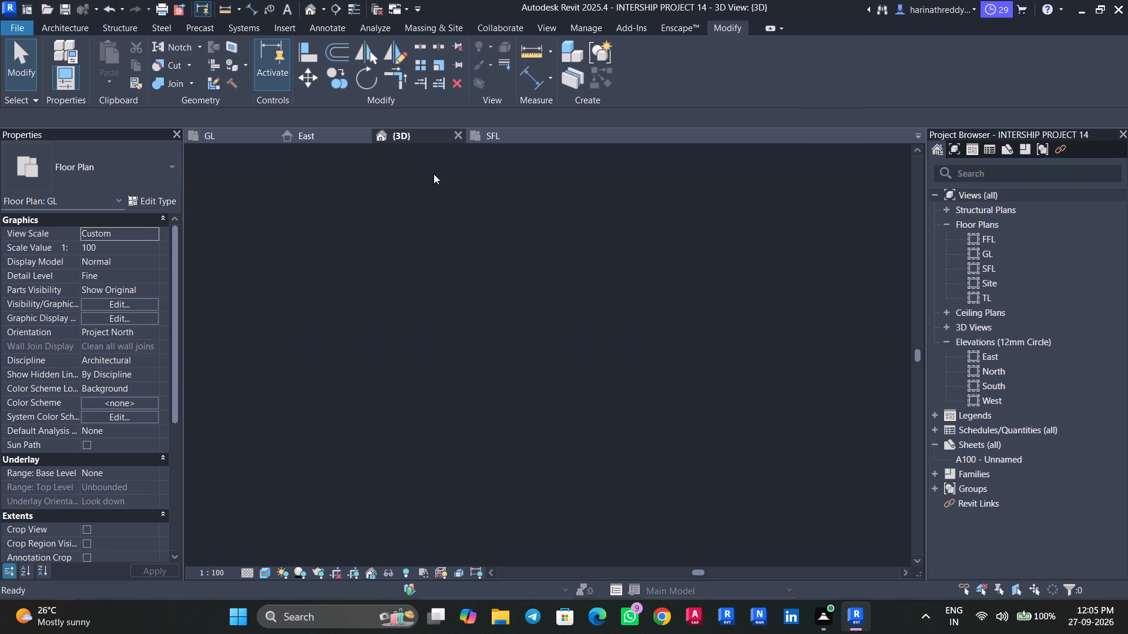
shift+middle_drag(428, 425, 542, 541)
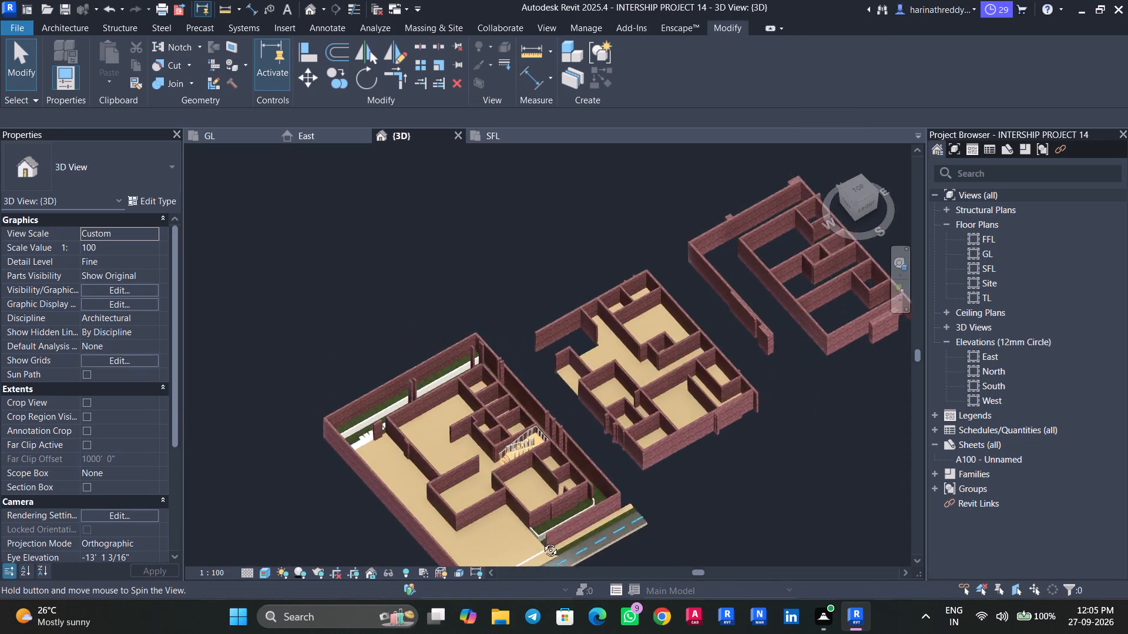
shift+middle_drag(542, 541, 569, 560)
shift+scroll(569, 560, up, 1)
click(224, 136)
scroll(424, 272, down, 4)
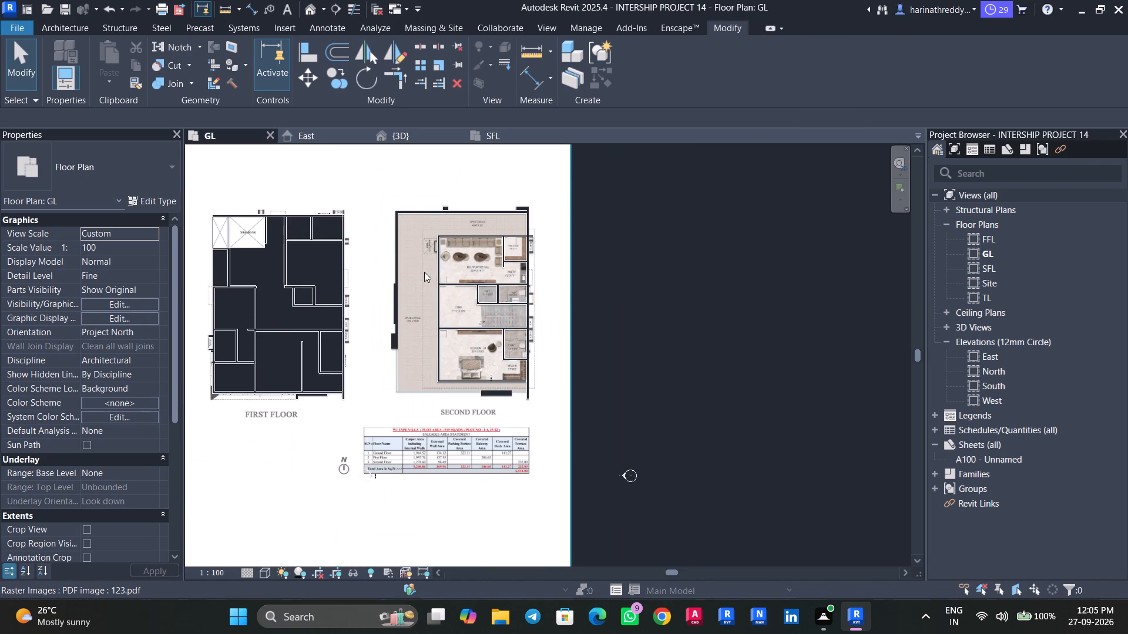
Open the boundary of the first floor plan's inner main floor for editing.
scroll(408, 302, up, 3)
middle_drag(408, 301, 443, 355)
scroll(443, 355, up, 2)
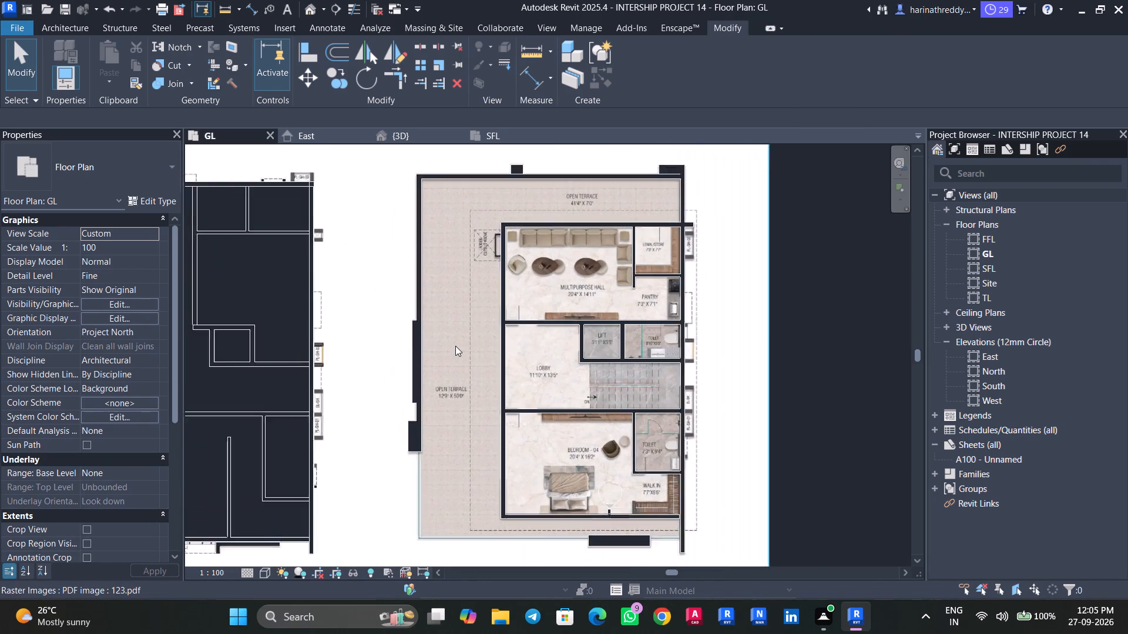
scroll(455, 346, up, 1)
scroll(455, 346, down, 4)
middle_drag(455, 346, 508, 338)
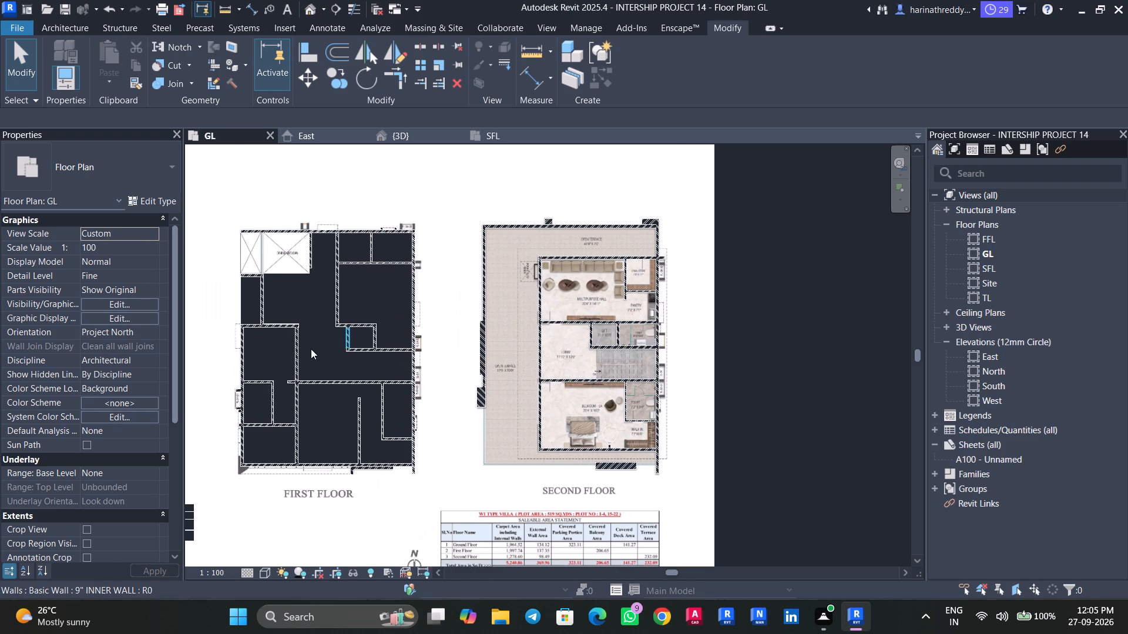
click(317, 344)
click(167, 196)
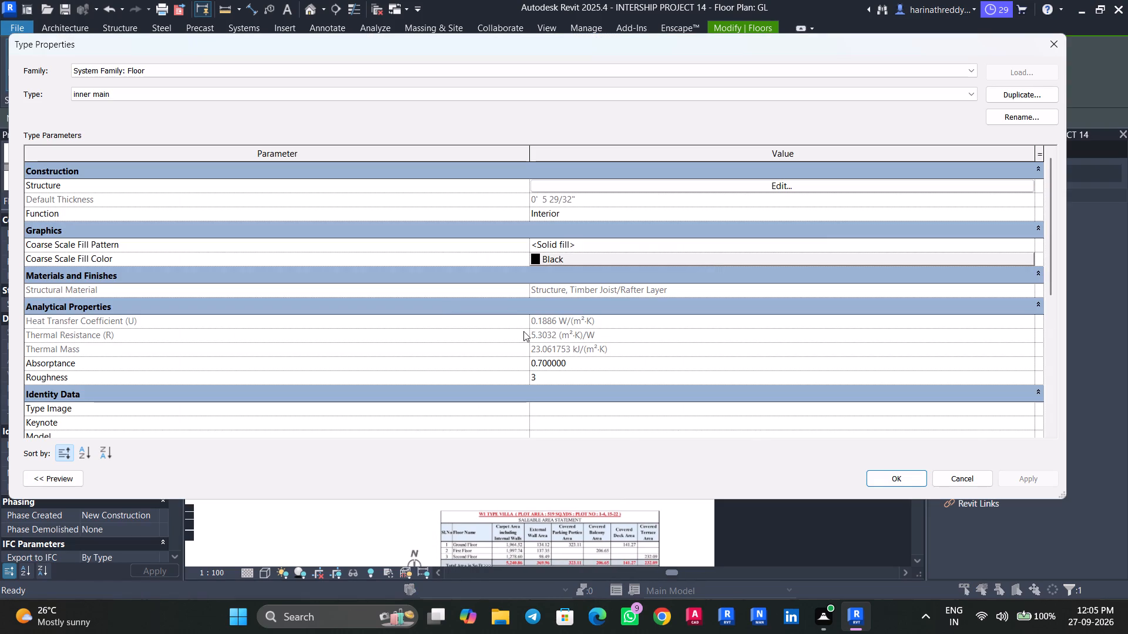
click(1055, 44)
click(639, 78)
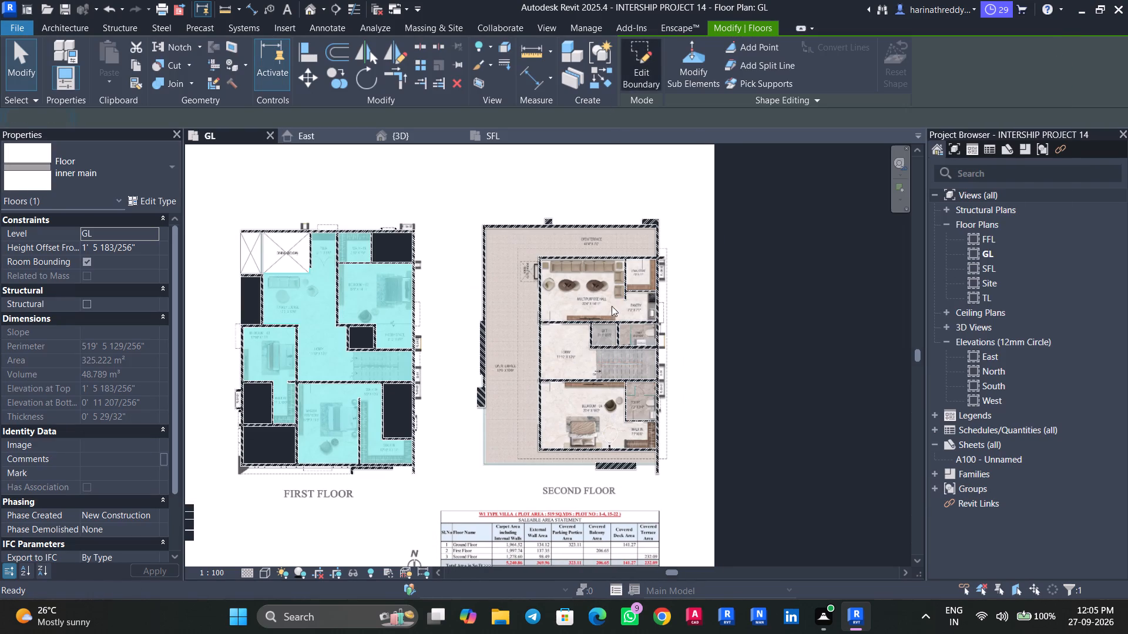
Sketch a rectangular floor boundary about 16' 11" deep in Bedroom-04, between its upper and lower walls and ending just short of the walk-in.
scroll(586, 364, up, 1)
scroll(586, 364, down, 1)
scroll(586, 364, up, 6)
middle_drag(594, 376, 520, 351)
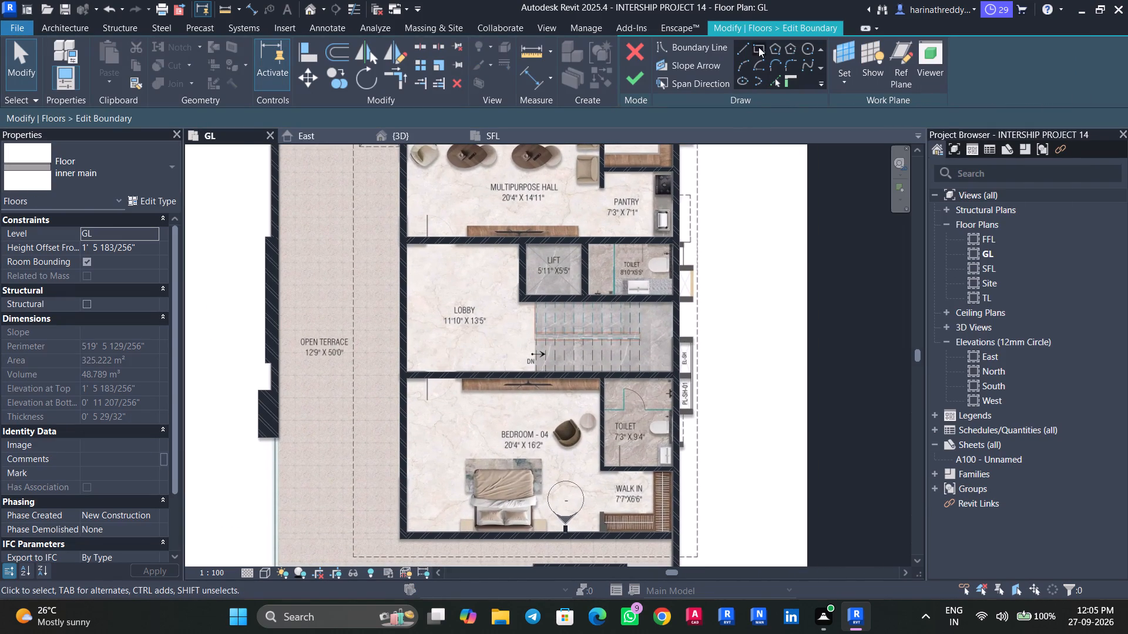
click(758, 47)
middle_drag(508, 468, 515, 396)
scroll(465, 408, up, 4)
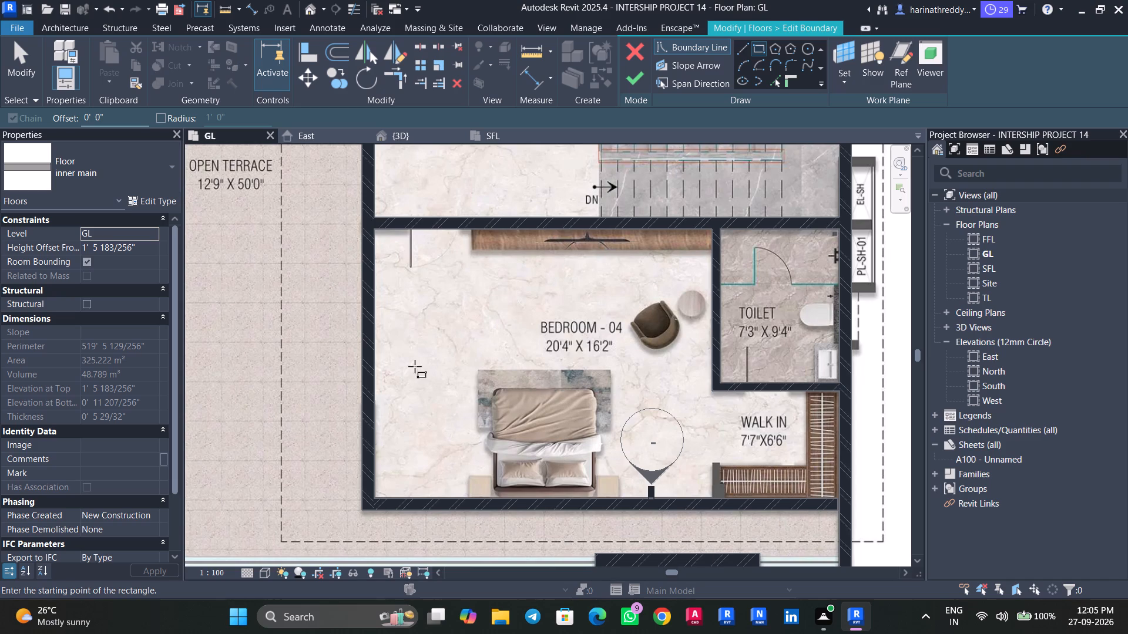
click(377, 232)
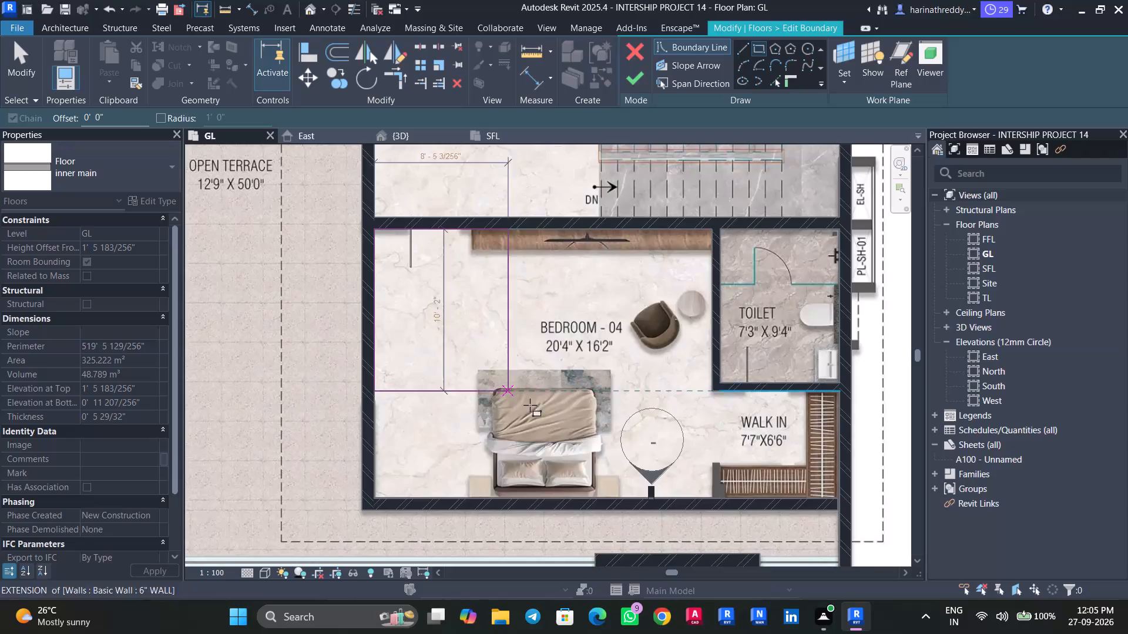
scroll(706, 497, up, 3)
click(706, 497)
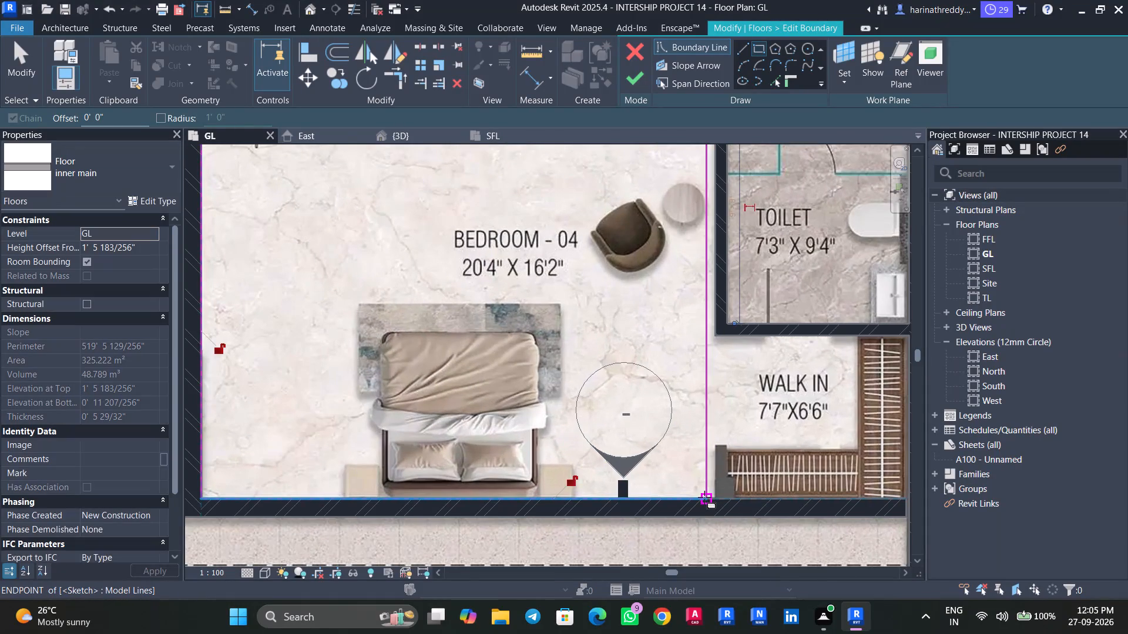
key(Escape)
key(Escape)
Move the bedroom boundary's walk-in-side edge outward to line up with the bedroom face of the toilet wall.
click(705, 427)
scroll(709, 431, up, 4)
drag(707, 429, 726, 430)
Sketch a rectangular floor boundary about 7' 10.5" by 6' 9" around the walk-in, starting at its lower outer corner and meeting the bedroom boundary.
scroll(657, 430, down, 4)
middle_drag(650, 430, 524, 450)
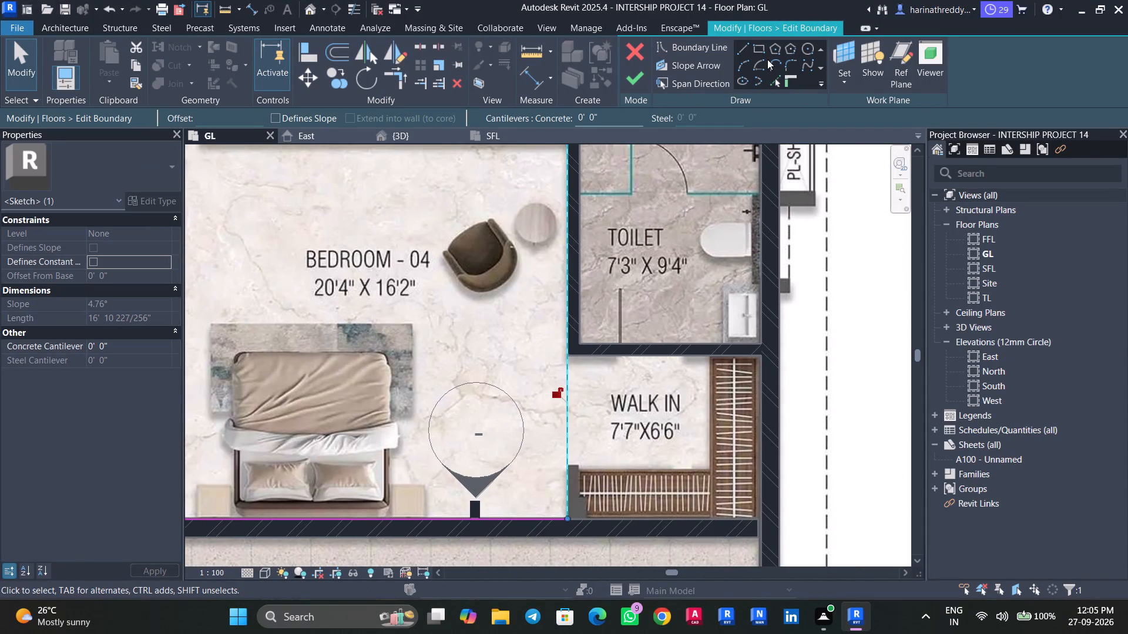
click(757, 47)
scroll(720, 356, up, 4)
middle_drag(716, 353, 653, 262)
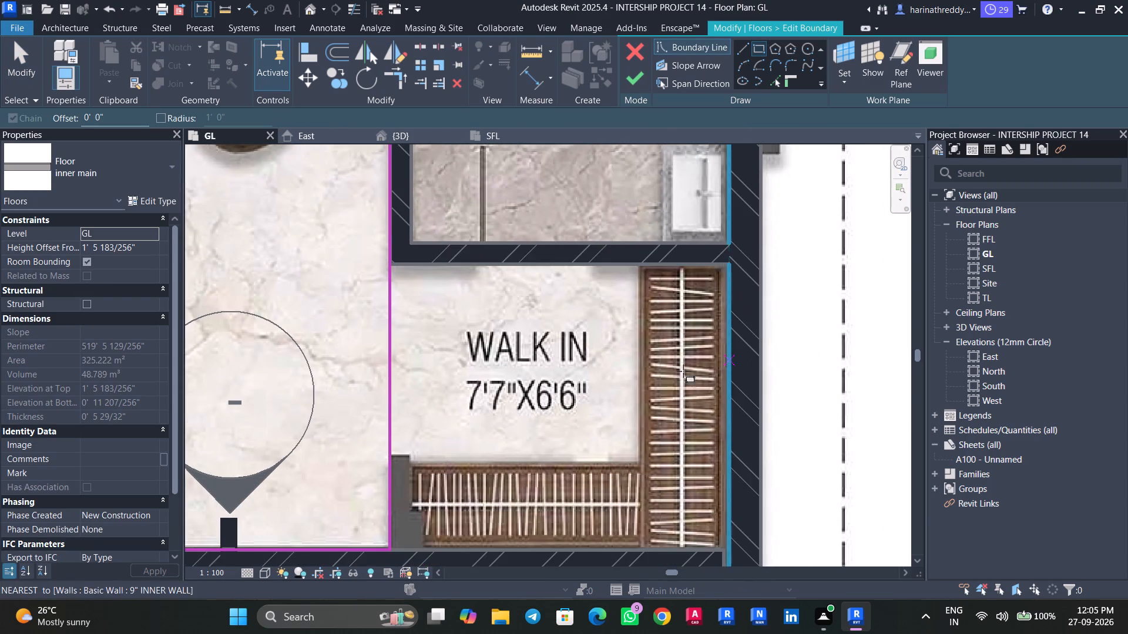
middle_drag(670, 373, 653, 221)
click(706, 393)
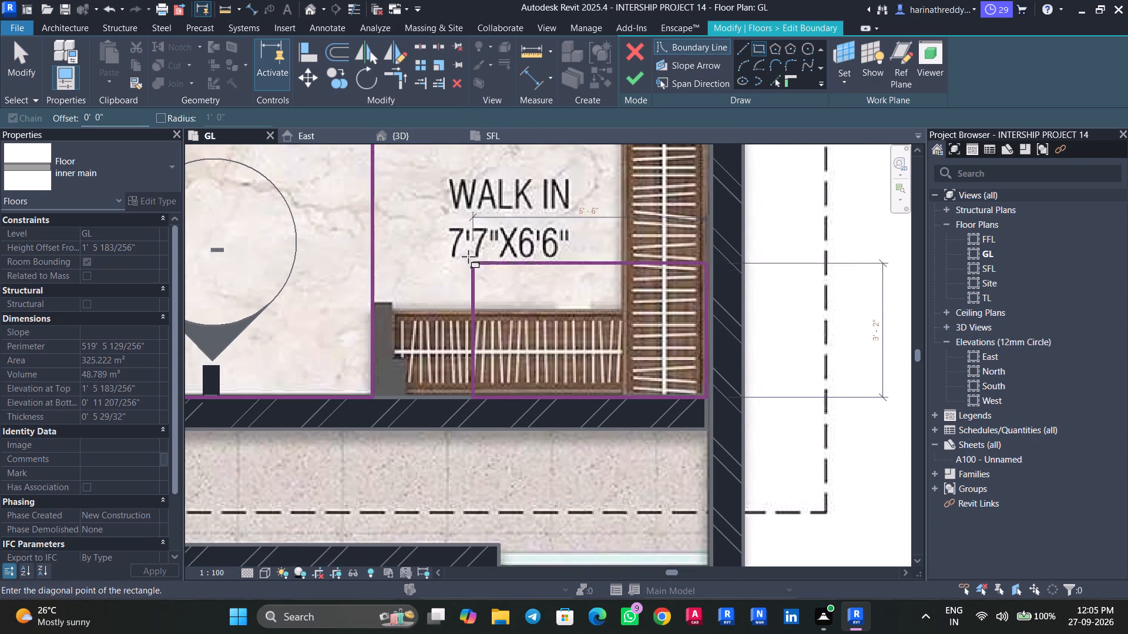
middle_drag(456, 245, 586, 385)
scroll(587, 386, up, 1)
click(493, 234)
key(Escape)
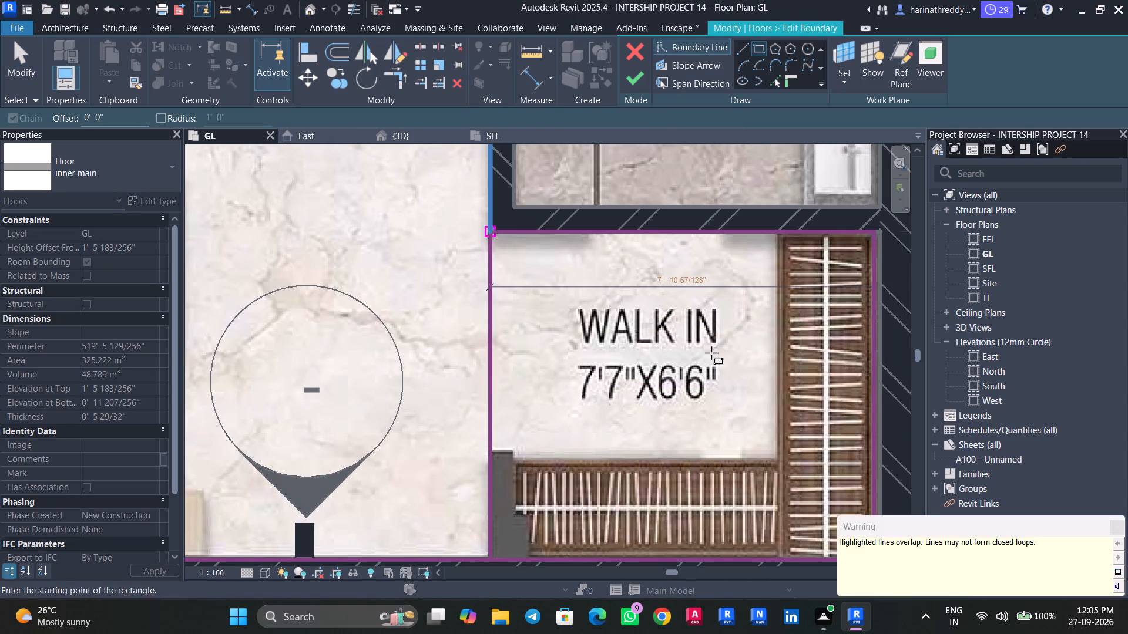
key(Escape)
Nudge the walk-in boundary's outer edge slightly towards the inner face of the exterior wall.
middle_drag(738, 360, 492, 353)
click(625, 377)
scroll(625, 378, up, 3)
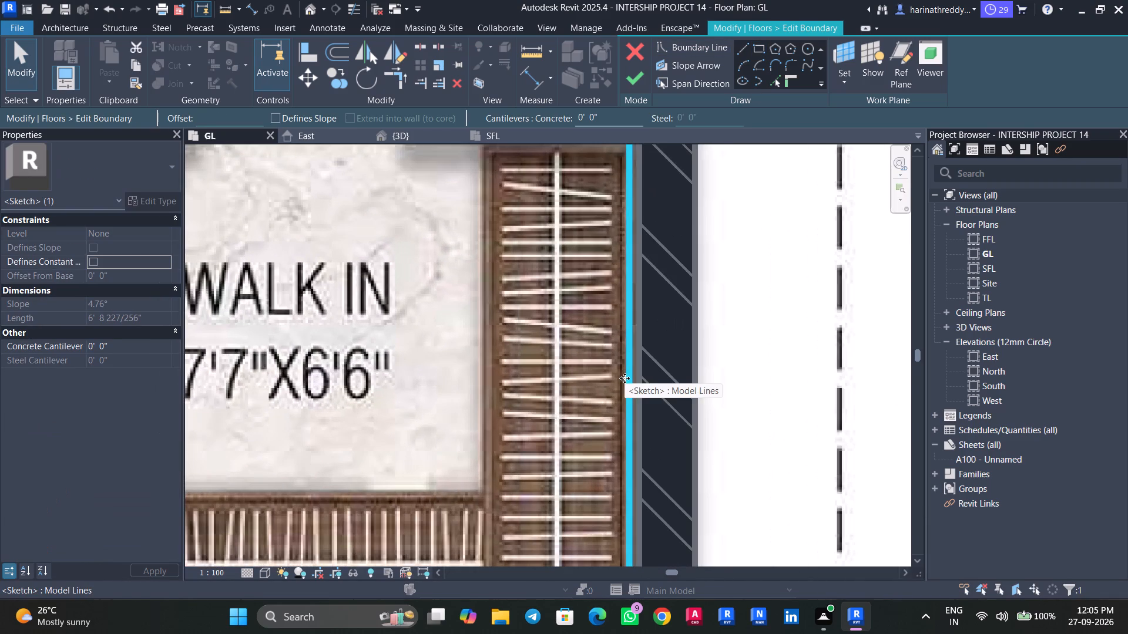
key(Right)
key(Right)
scroll(625, 378, down, 2)
scroll(625, 378, up, 1)
scroll(625, 378, down, 8)
middle_drag(587, 359, 606, 387)
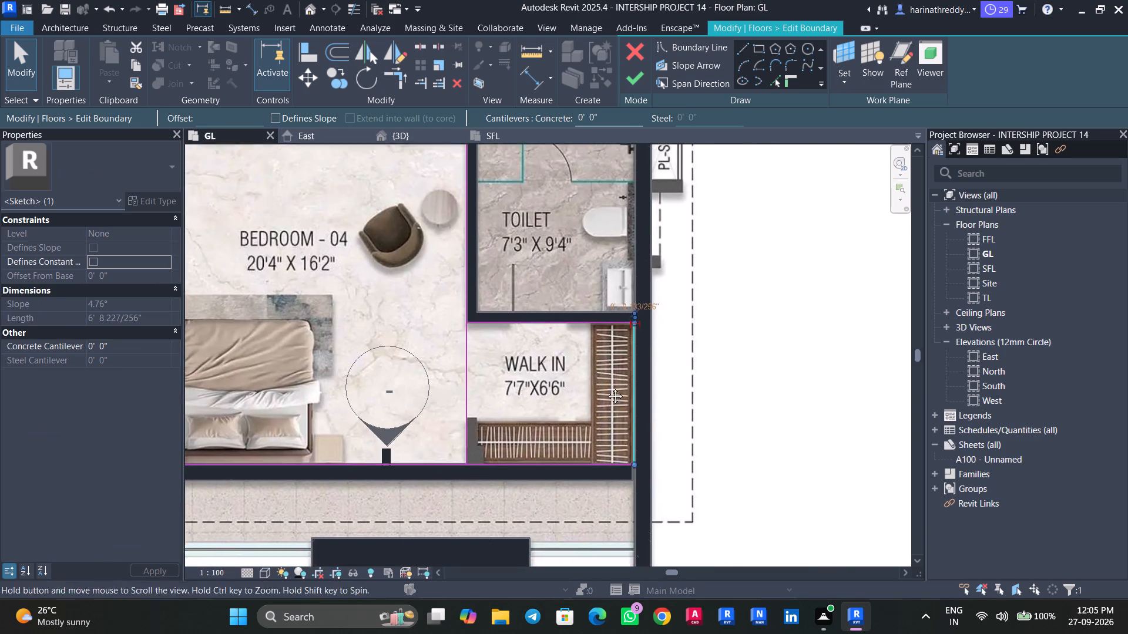
middle_drag(606, 387, 607, 389)
scroll(607, 389, down, 5)
middle_drag(607, 393, 677, 480)
middle_drag(496, 393, 538, 486)
key(Escape)
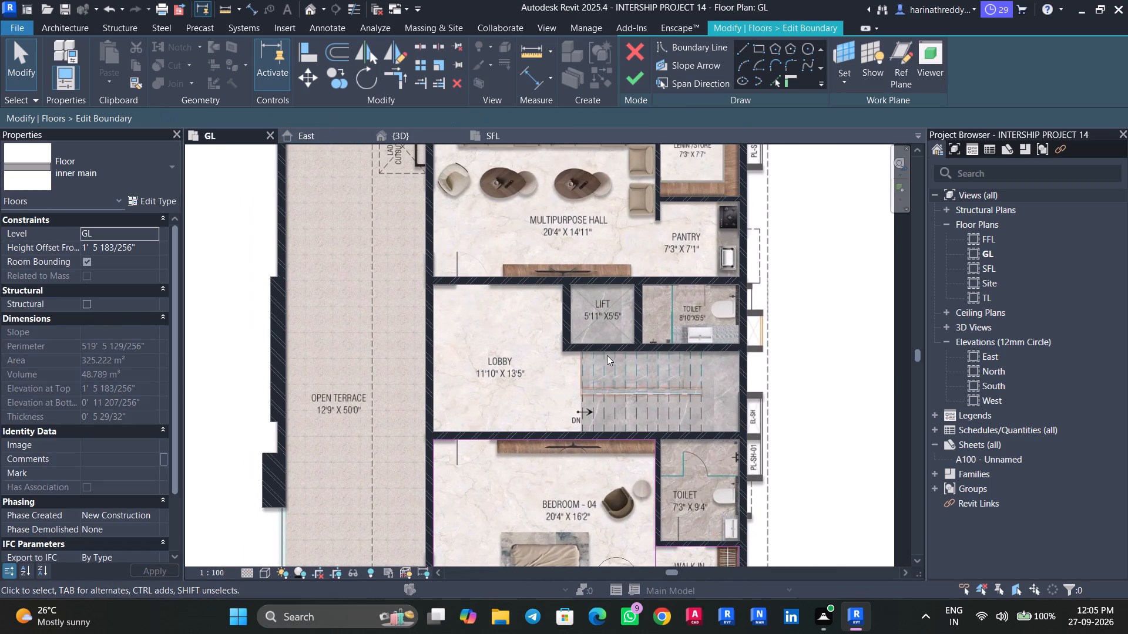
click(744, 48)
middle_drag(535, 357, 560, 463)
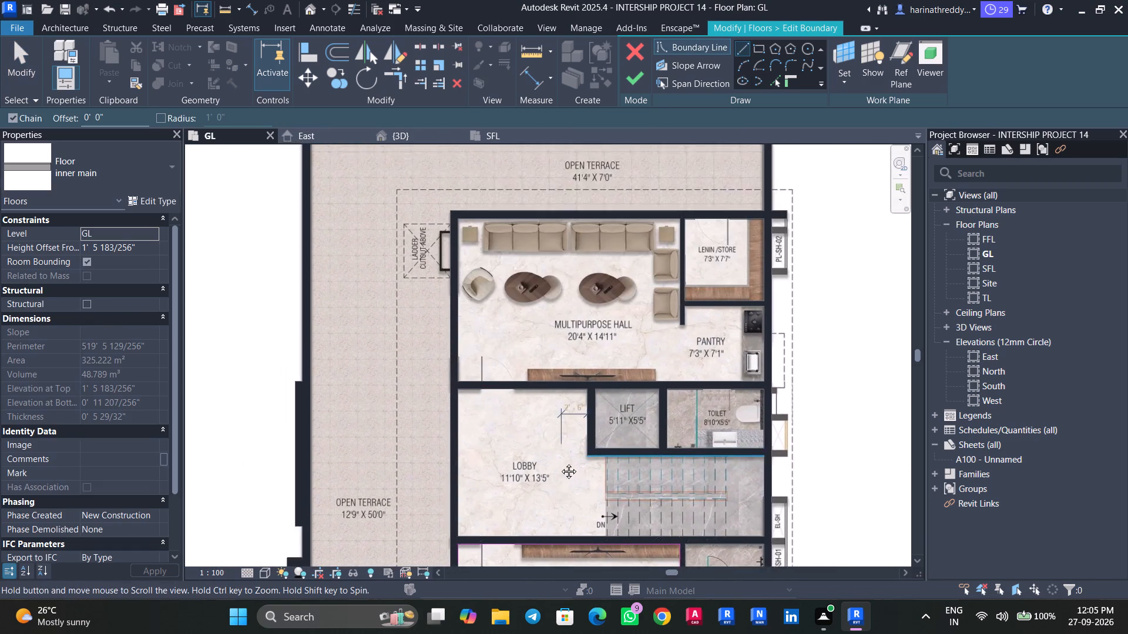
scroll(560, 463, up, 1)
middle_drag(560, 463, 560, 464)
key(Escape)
Sketch one rectangular floor boundary enclosing the multipurpose hall, linen store and pantry along the inner faces of the surrounding walls.
scroll(754, 237, up, 1)
scroll(754, 237, down, 1)
scroll(755, 237, up, 1)
middle_drag(750, 259, 746, 336)
scroll(744, 332, up, 3)
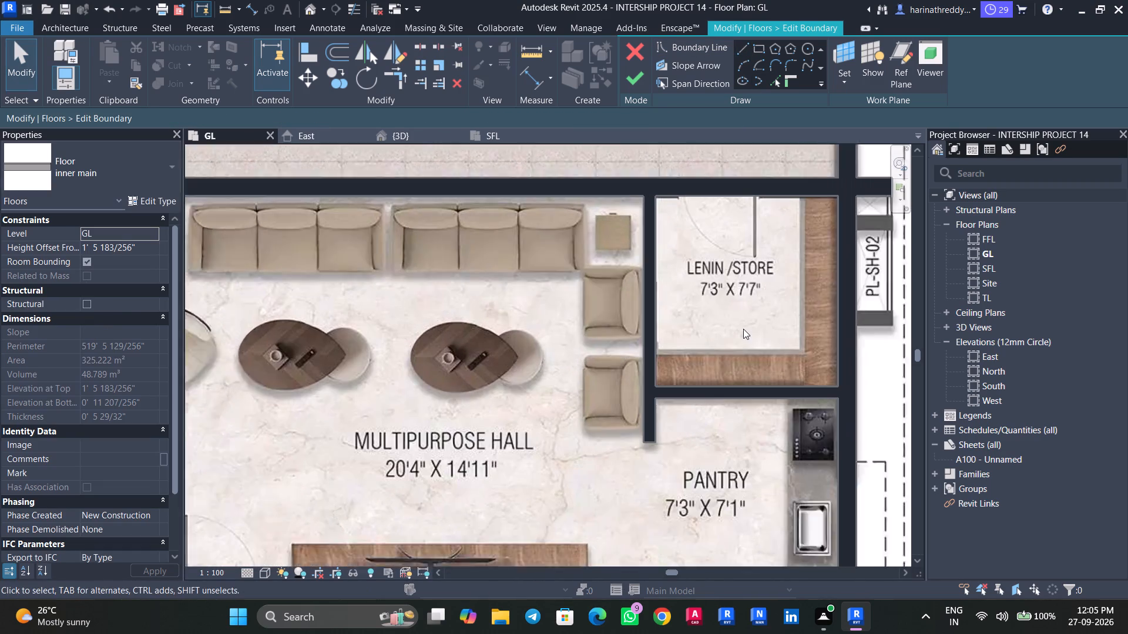
scroll(743, 329, up, 2)
scroll(743, 328, down, 7)
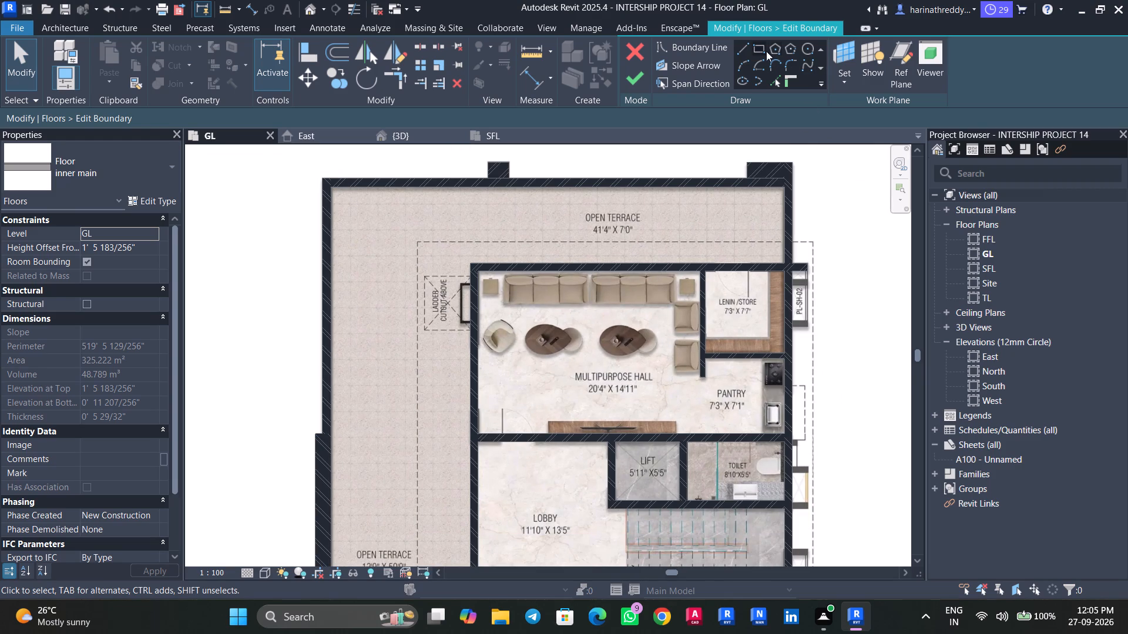
click(763, 50)
click(481, 274)
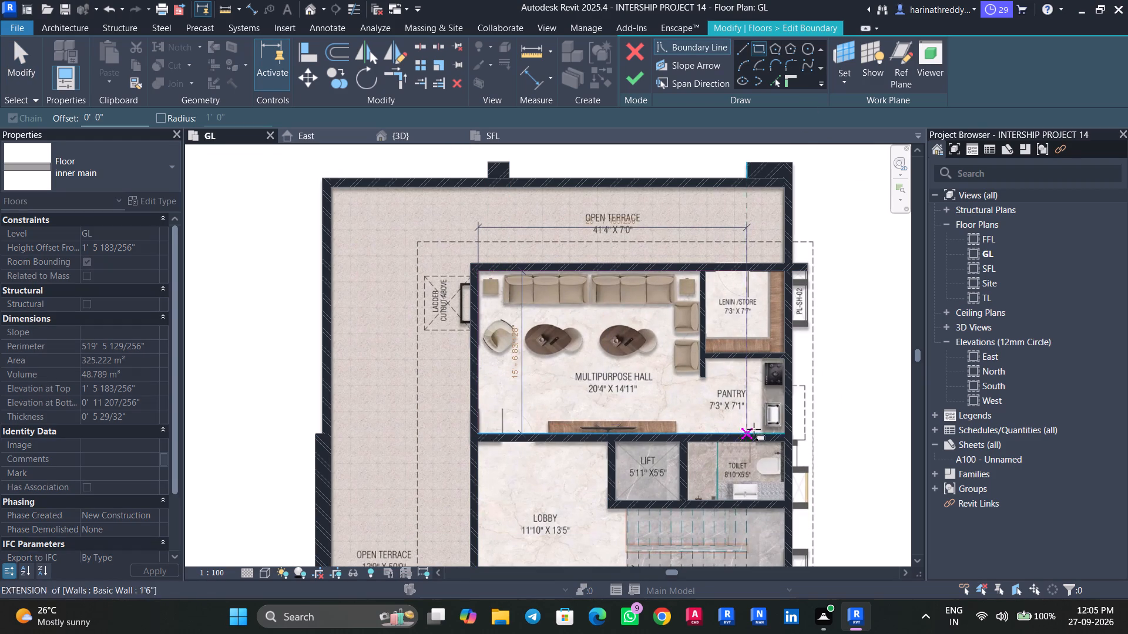
click(784, 434)
key(Escape)
key(Escape)
Delete the hall boundary's lower edge along the wall above the lobby and lift.
middle_drag(677, 393, 665, 345)
middle_drag(645, 379, 643, 294)
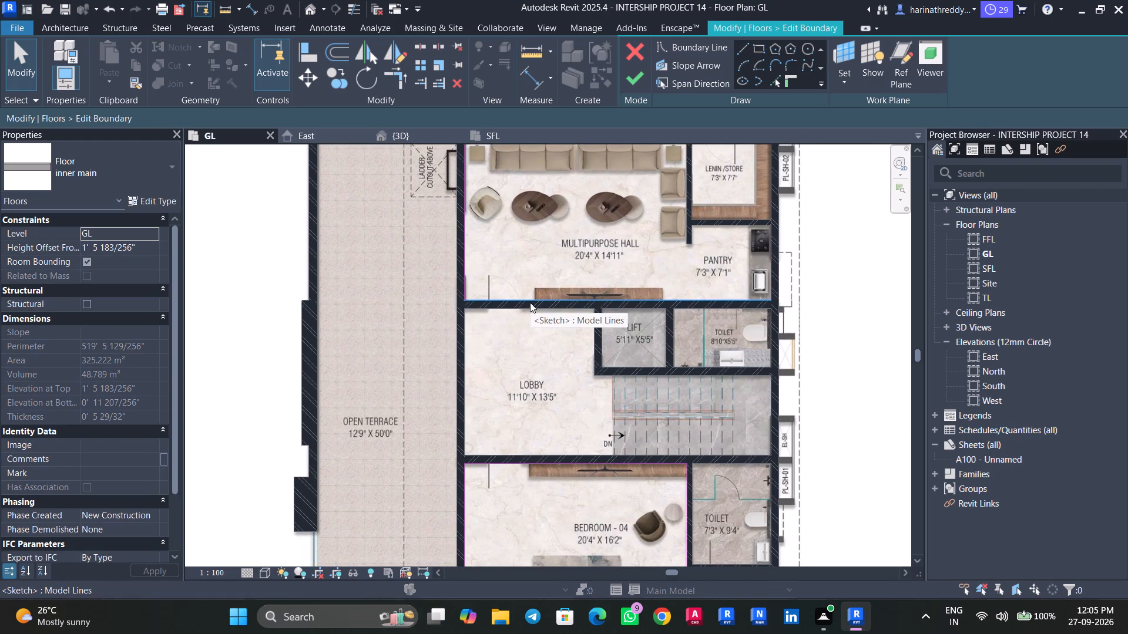
click(530, 302)
key(Delete)
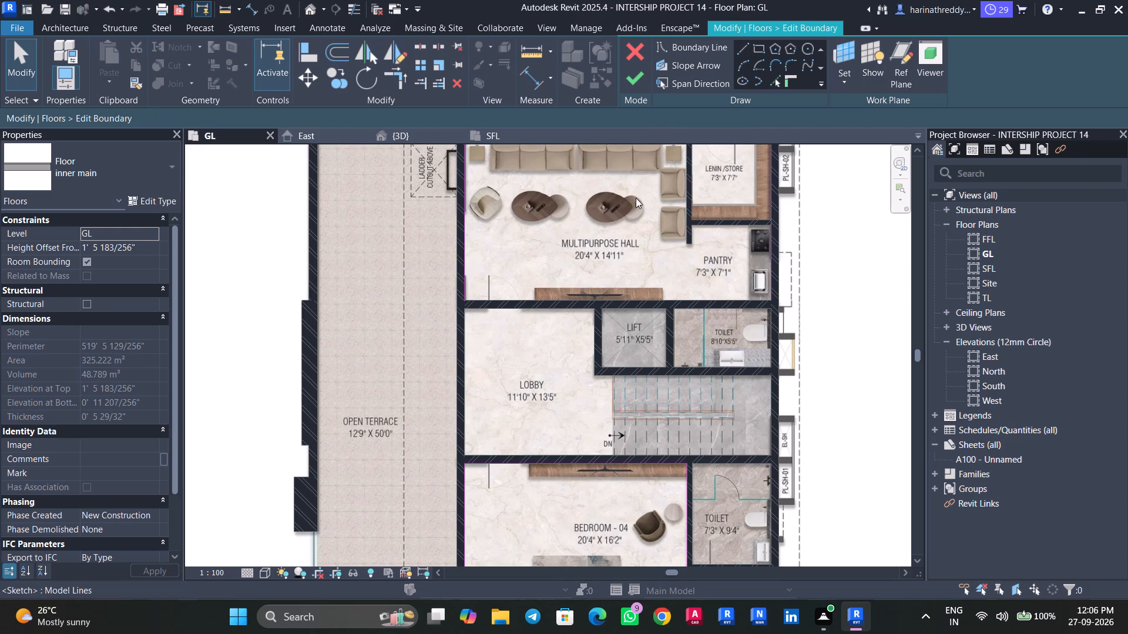
Draw boundary lines from the pantry's lower outer corner across the 9" wall and along its lower face to the lift's lobby-side corner.
click(743, 44)
scroll(790, 319, up, 2)
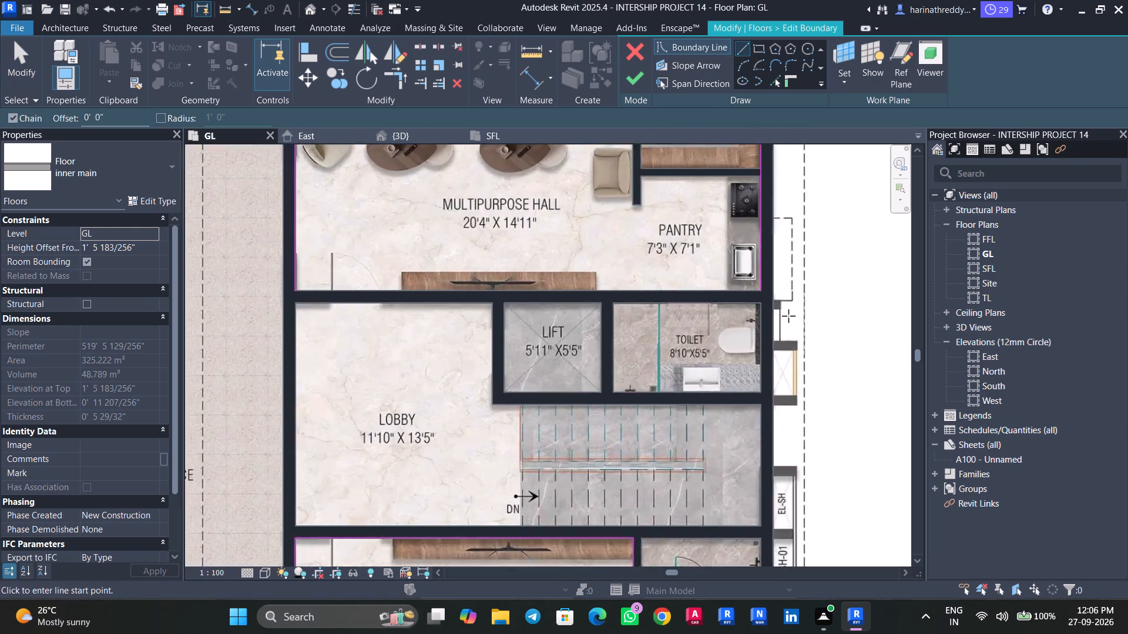
scroll(788, 316, up, 6)
click(743, 271)
click(744, 295)
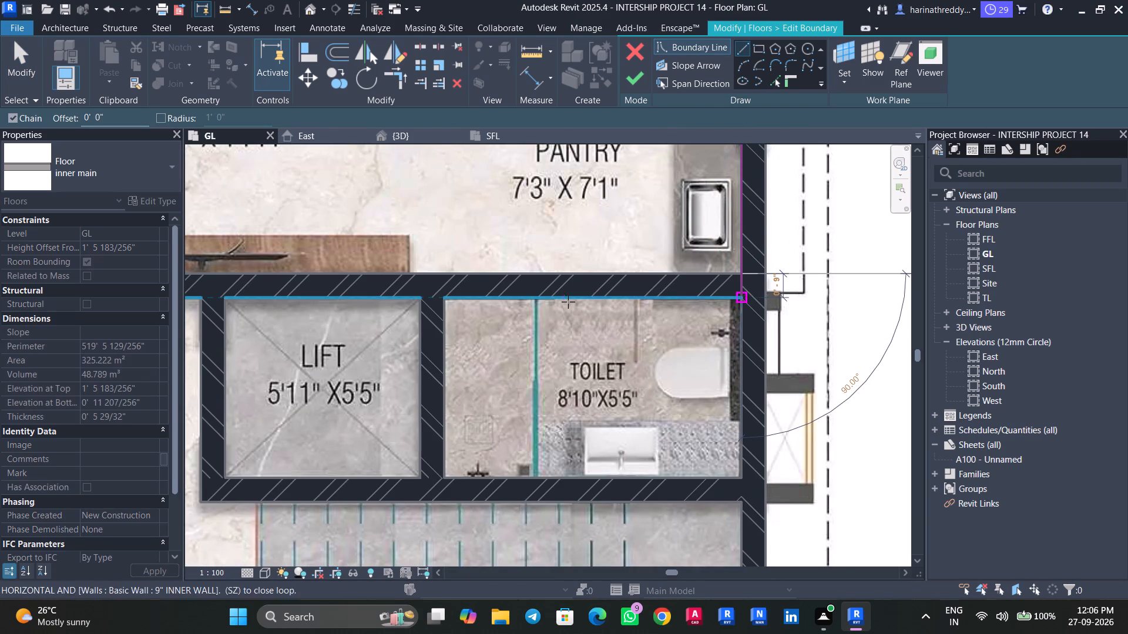
middle_drag(568, 302, 761, 308)
middle_drag(534, 301, 704, 303)
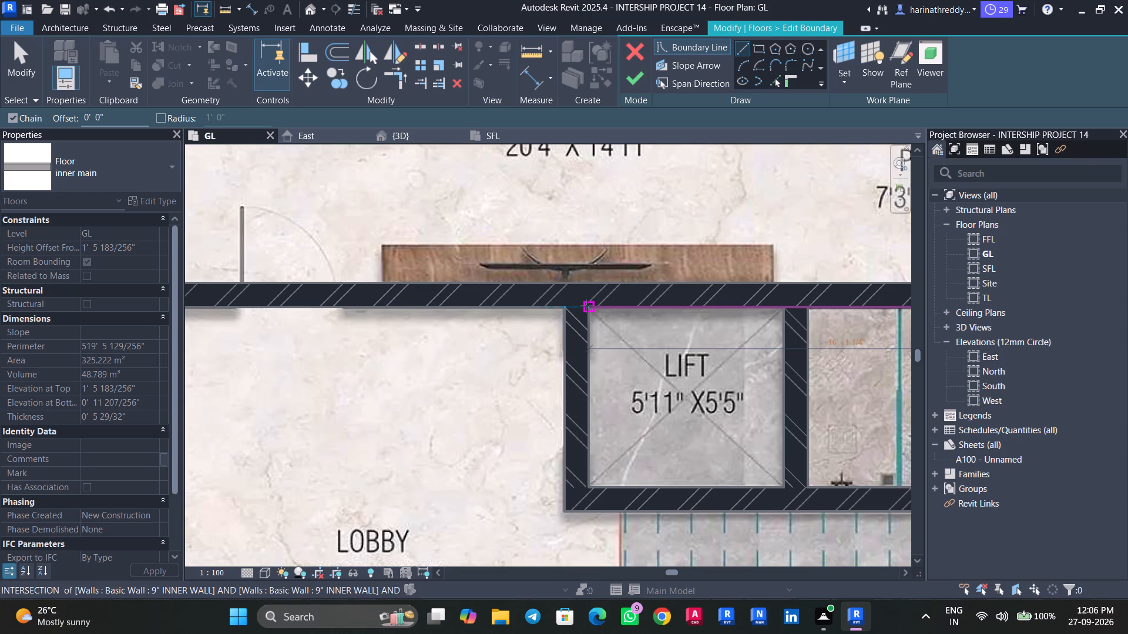
click(587, 306)
Continue the boundary down the lift's lobby-side wall to the lower face of the wall below, and along it to the stair's start.
middle_drag(594, 464, 589, 377)
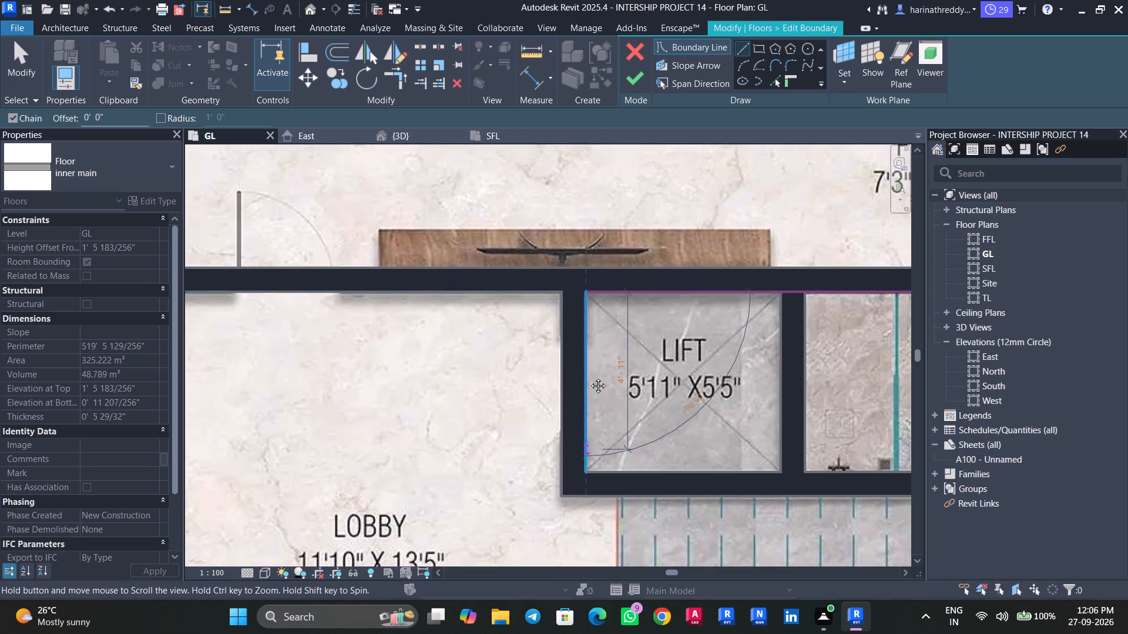
middle_drag(589, 377, 596, 319)
scroll(589, 365, down, 3)
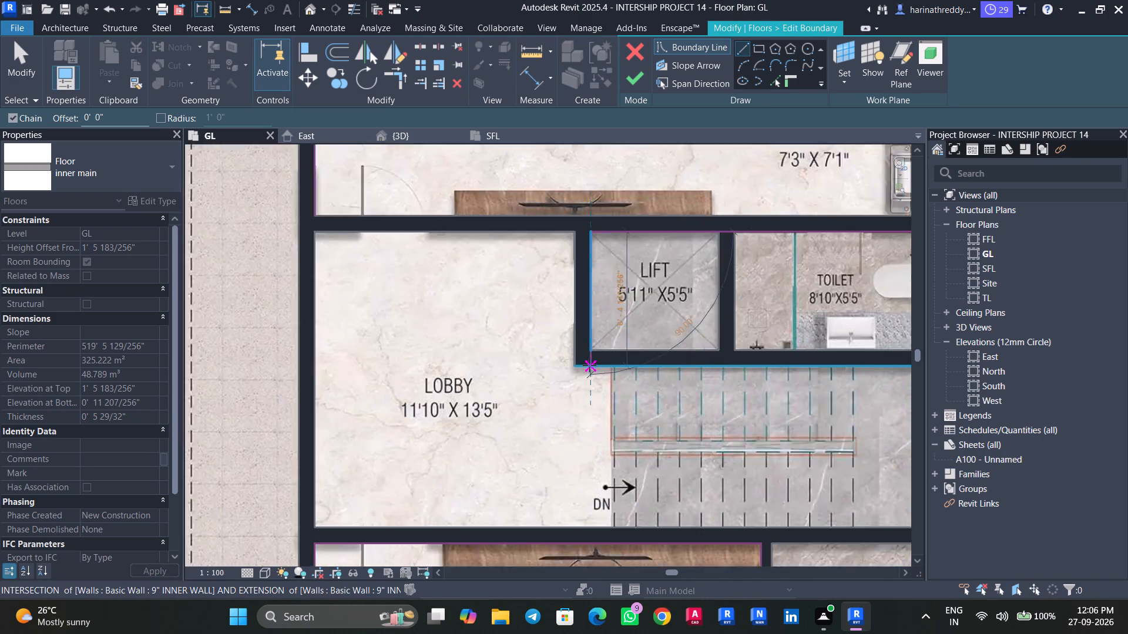
scroll(589, 365, down, 2)
middle_drag(589, 365, 586, 358)
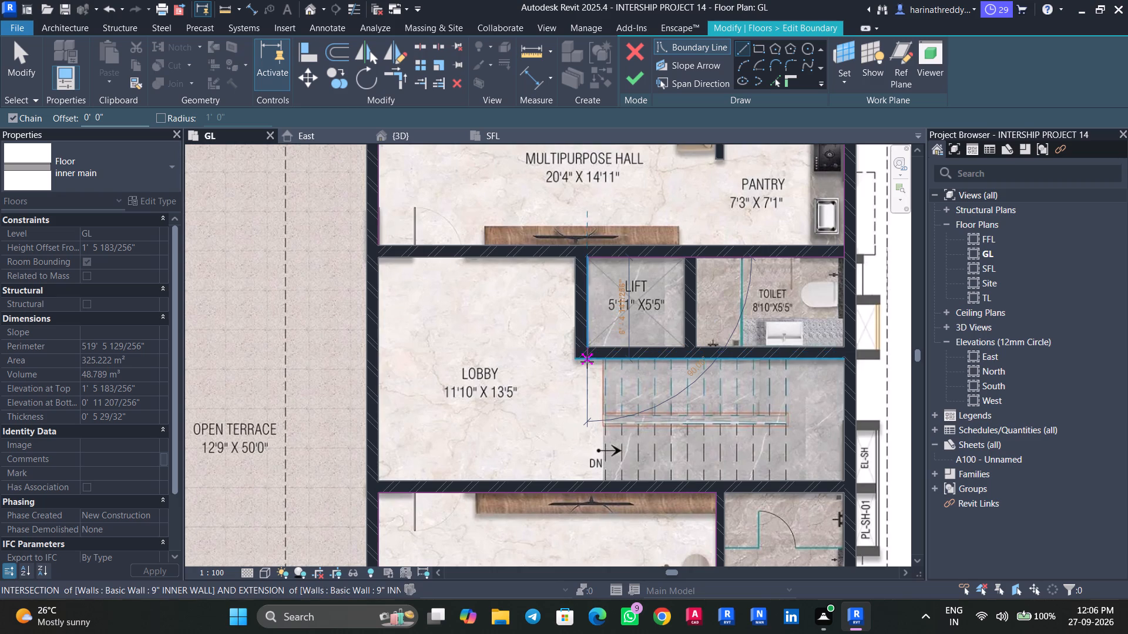
scroll(587, 362, up, 4)
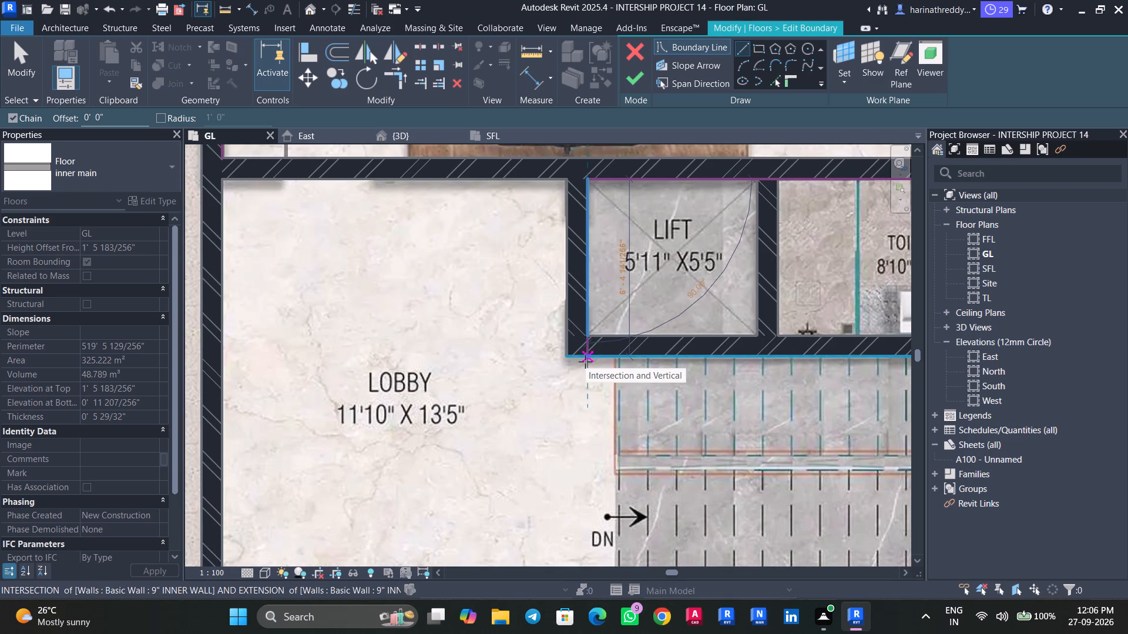
scroll(585, 362, up, 3)
click(589, 358)
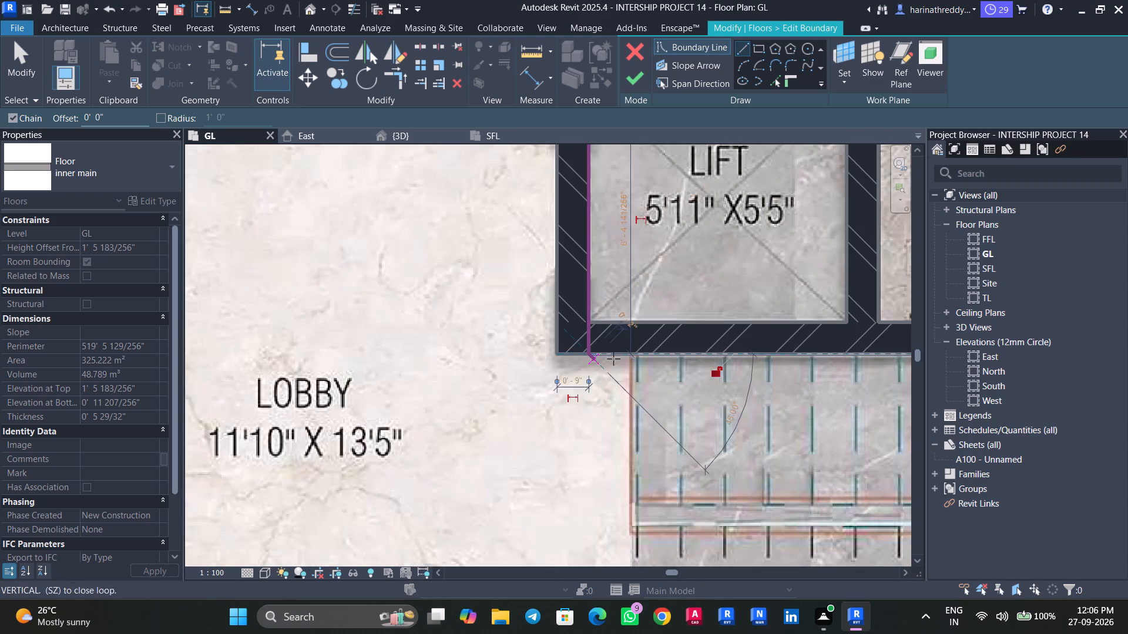
click(633, 356)
Continue the floor boundary along the wall face above the stair to the outer wall, and down its inner face to the stair's lower corner.
scroll(628, 421, down, 2)
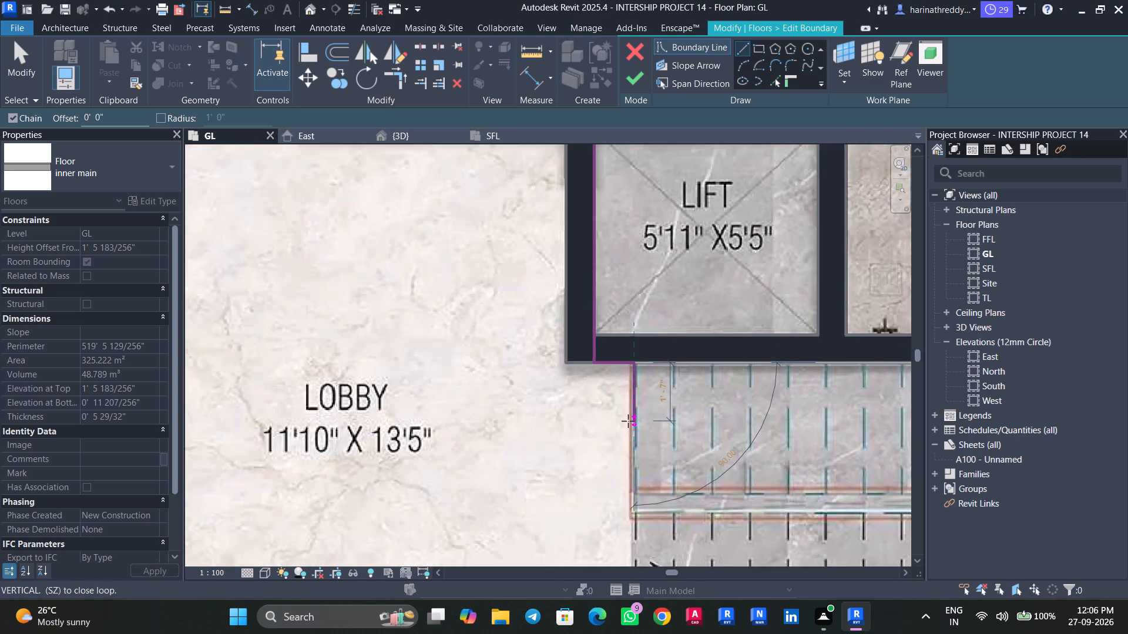
scroll(628, 421, down, 12)
middle_drag(627, 421, 633, 378)
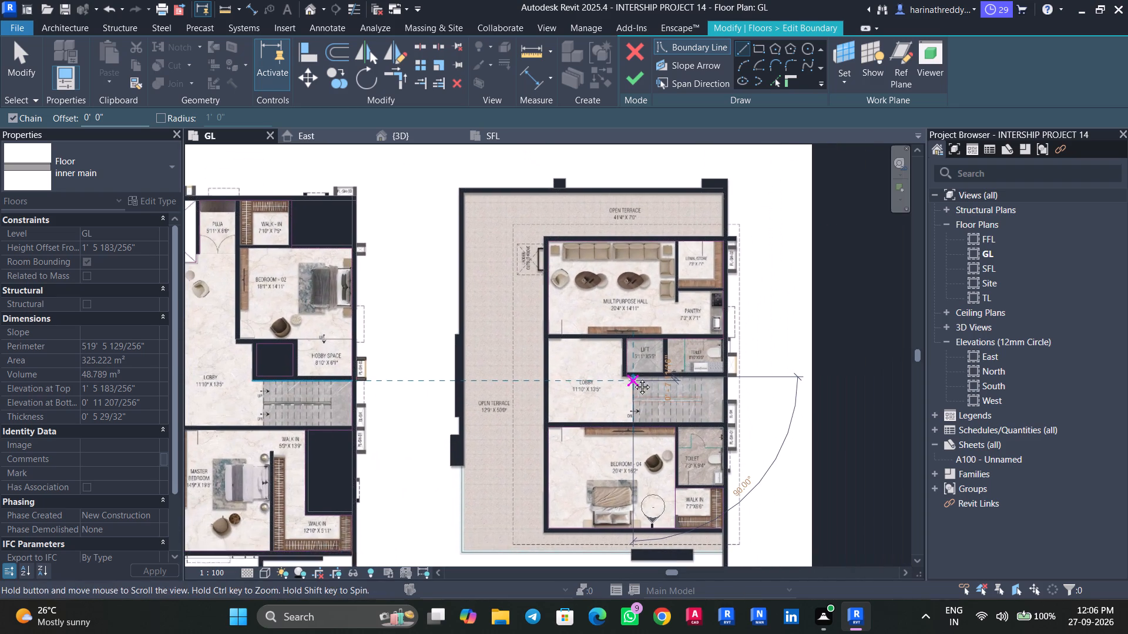
middle_drag(633, 378, 634, 377)
scroll(630, 405, up, 2)
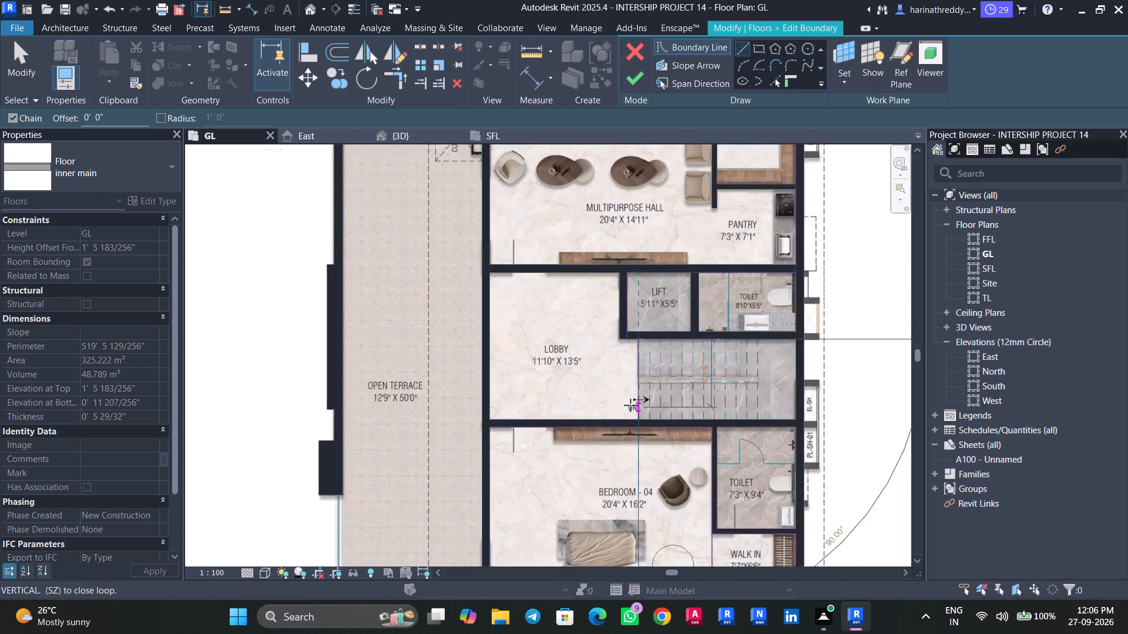
scroll(630, 405, up, 8)
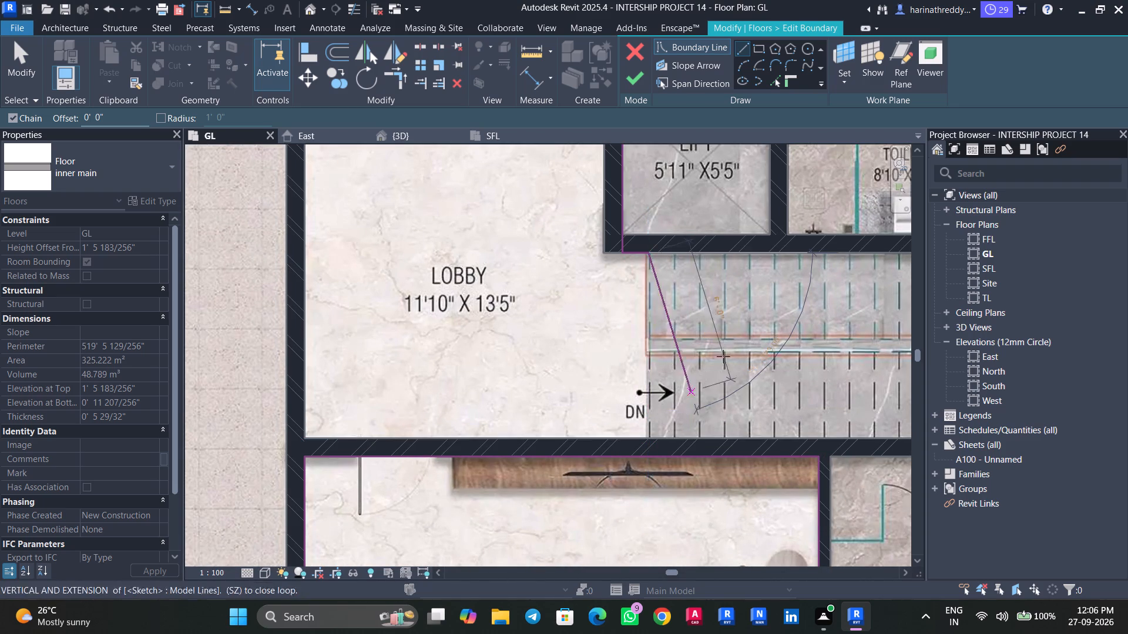
middle_drag(735, 349, 518, 410)
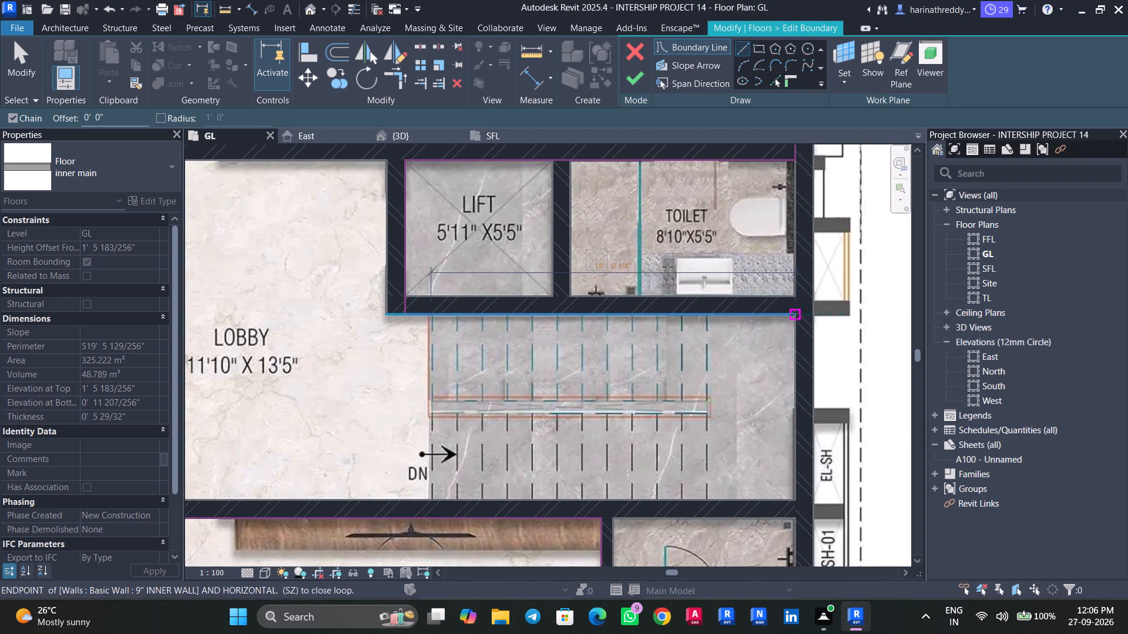
click(797, 313)
click(795, 499)
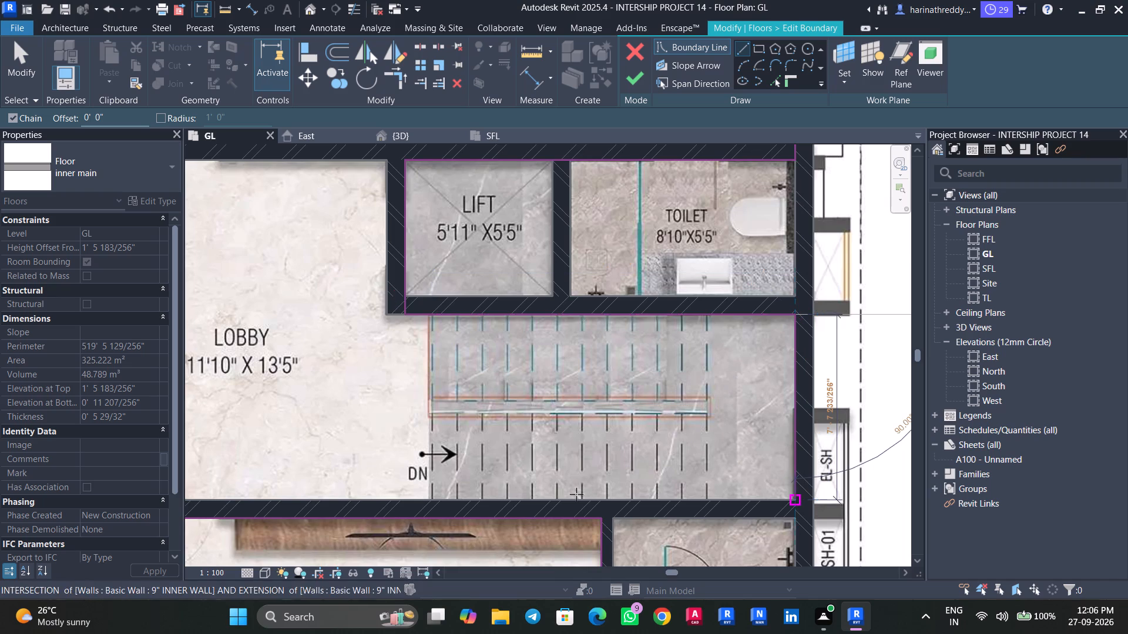
key(Escape)
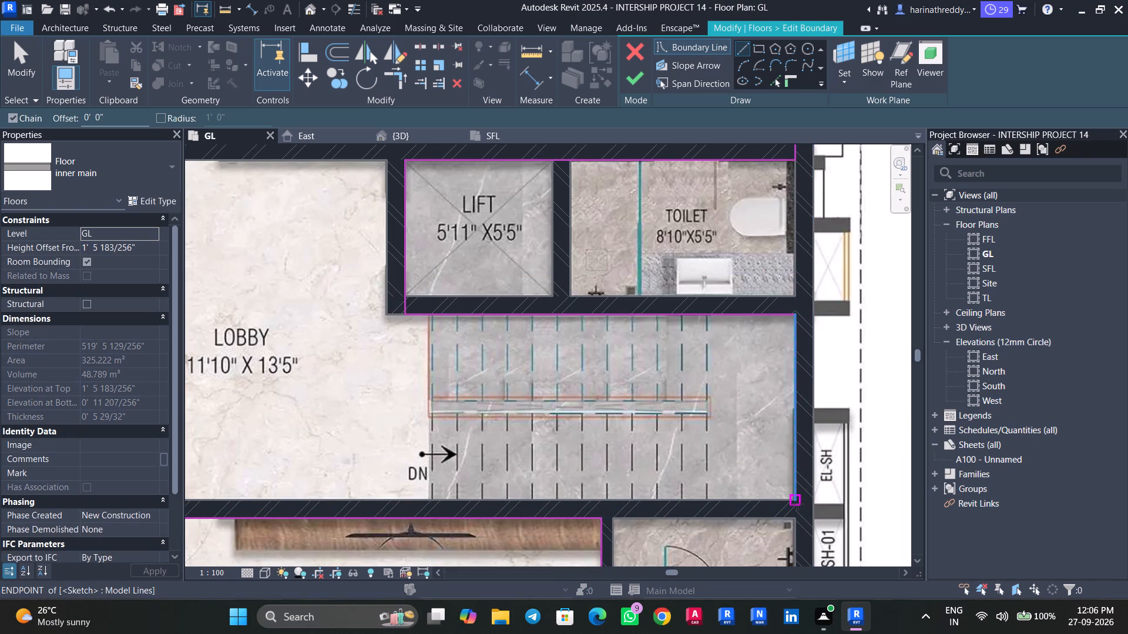
Extend the boundary from the stair's lower corner across the 9" wall and along its lower face above the toilet to Bedroom-04's corner.
click(797, 504)
scroll(794, 526, up, 2)
scroll(794, 526, down, 1)
scroll(794, 526, up, 2)
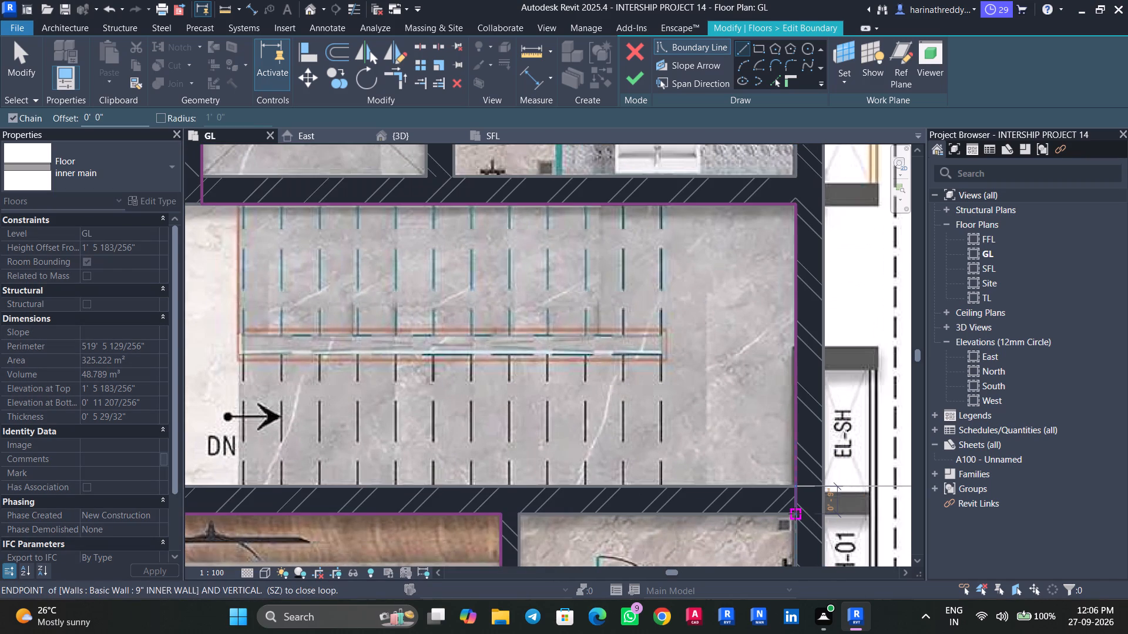
click(795, 514)
middle_drag(647, 505, 828, 477)
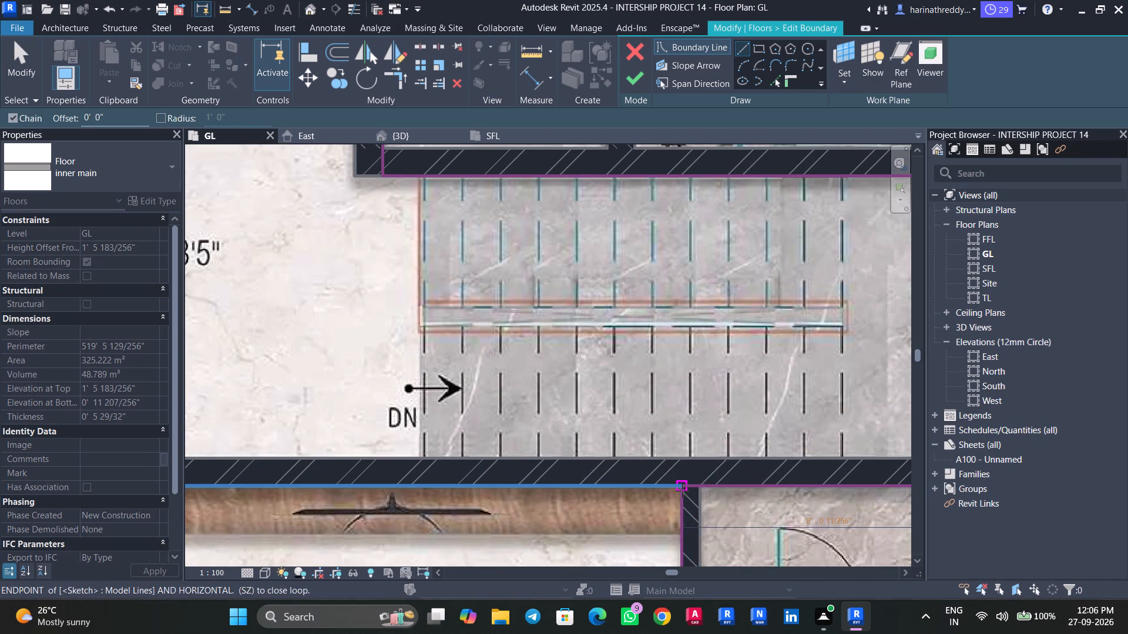
click(682, 491)
key(Escape)
key(Escape)
Delete the Bedroom-04 boundary's upper edge along the wall below the lobby and stair.
scroll(616, 501, down, 5)
middle_drag(618, 500, 638, 388)
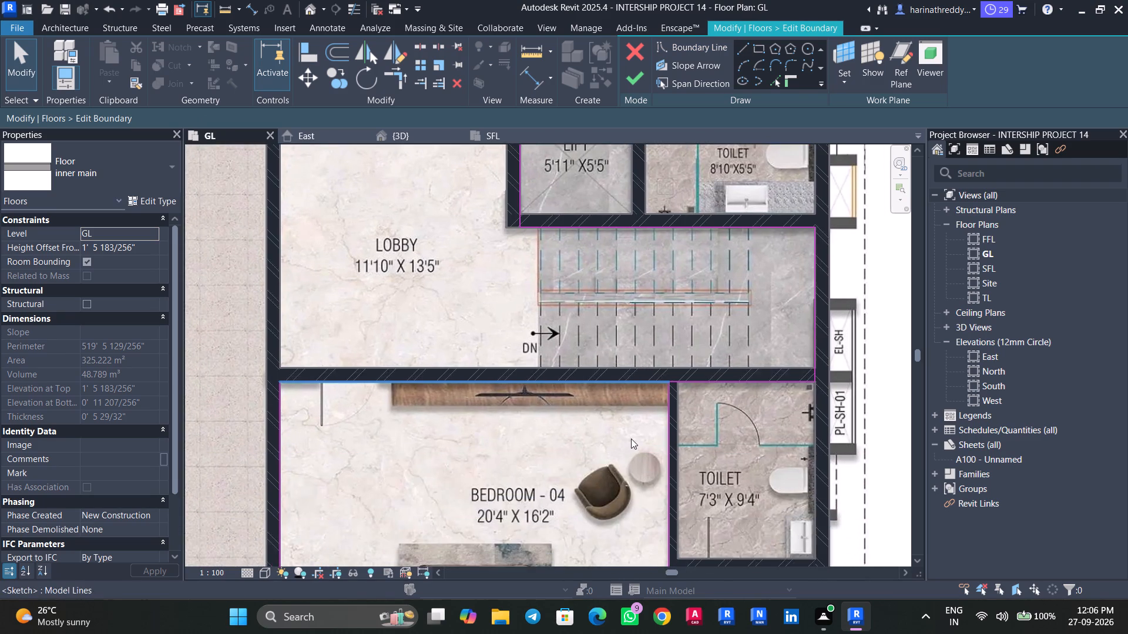
scroll(631, 439, down, 4)
click(591, 414)
key(Delete)
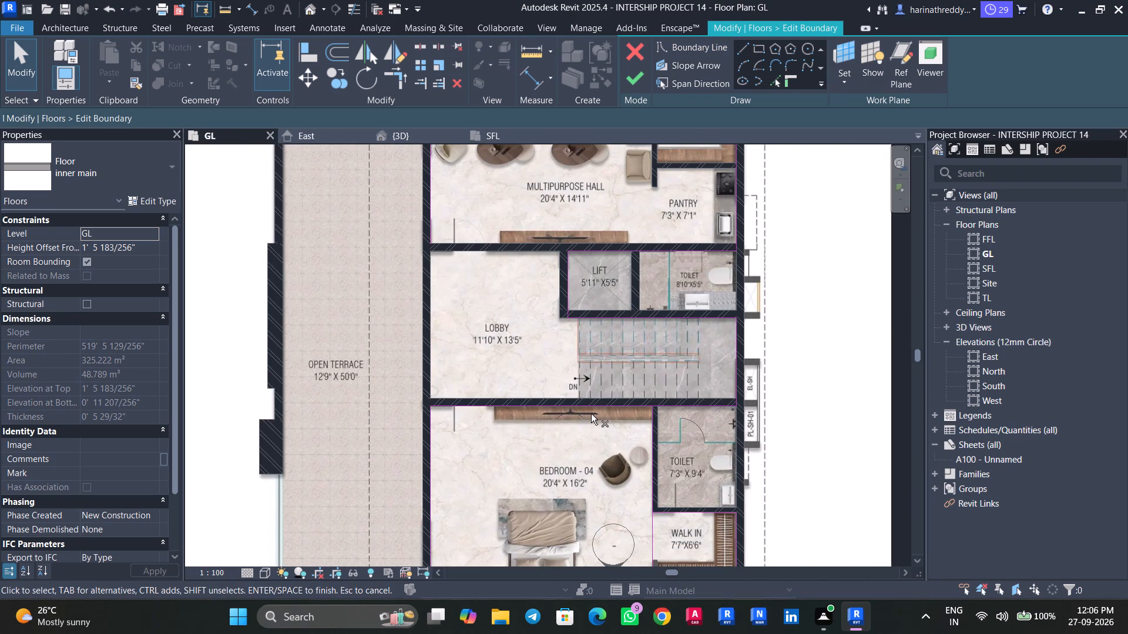
click(582, 407)
key(Escape)
click(582, 407)
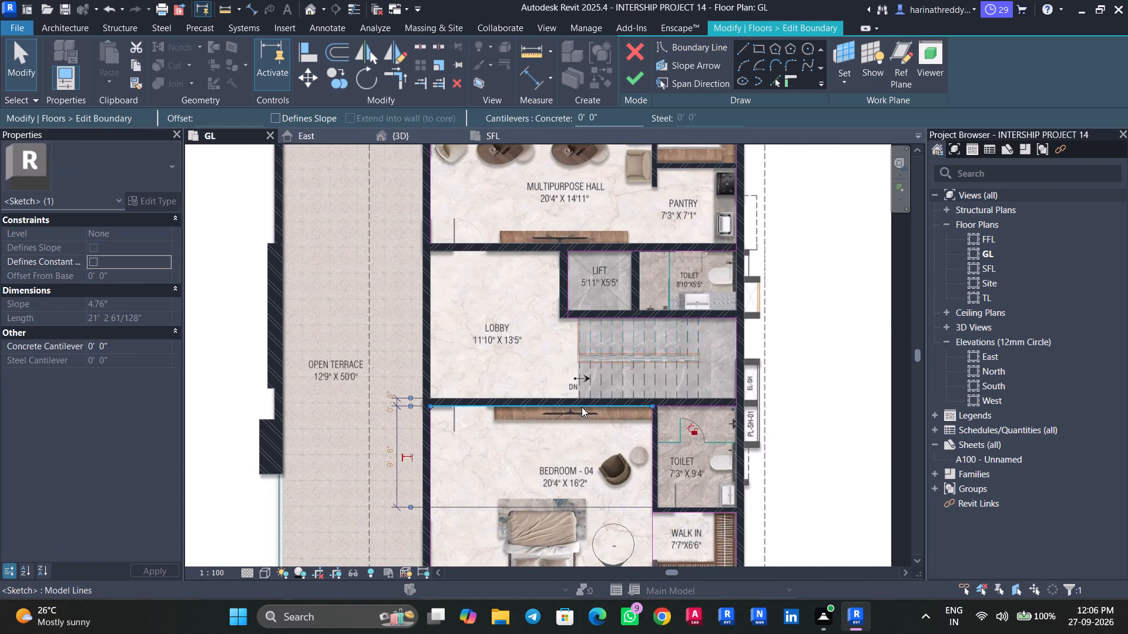
key(Delete)
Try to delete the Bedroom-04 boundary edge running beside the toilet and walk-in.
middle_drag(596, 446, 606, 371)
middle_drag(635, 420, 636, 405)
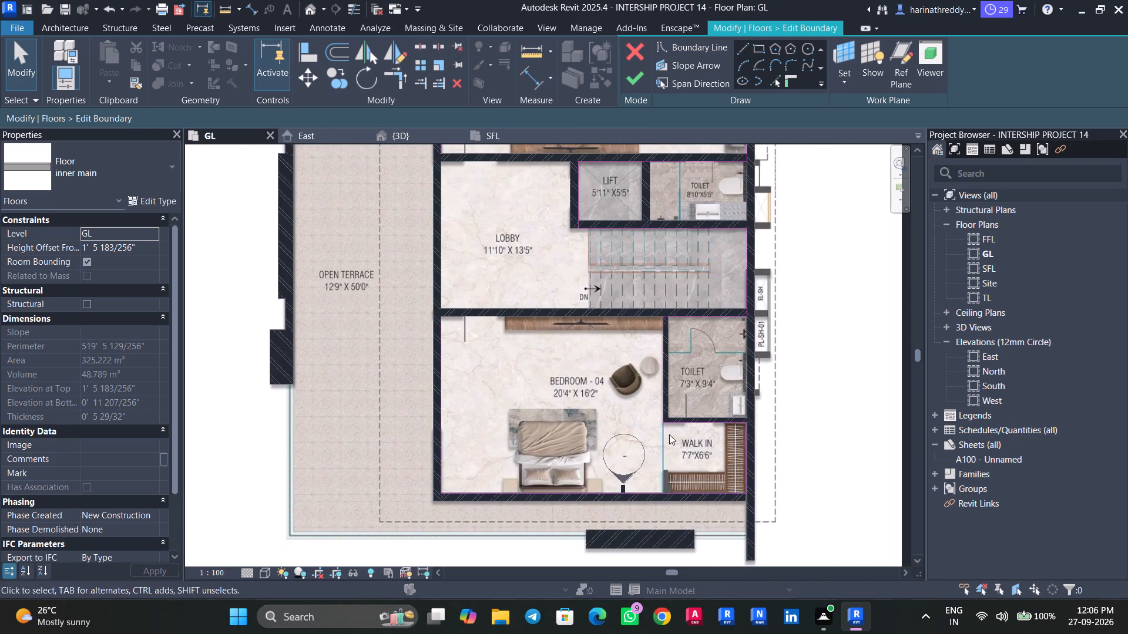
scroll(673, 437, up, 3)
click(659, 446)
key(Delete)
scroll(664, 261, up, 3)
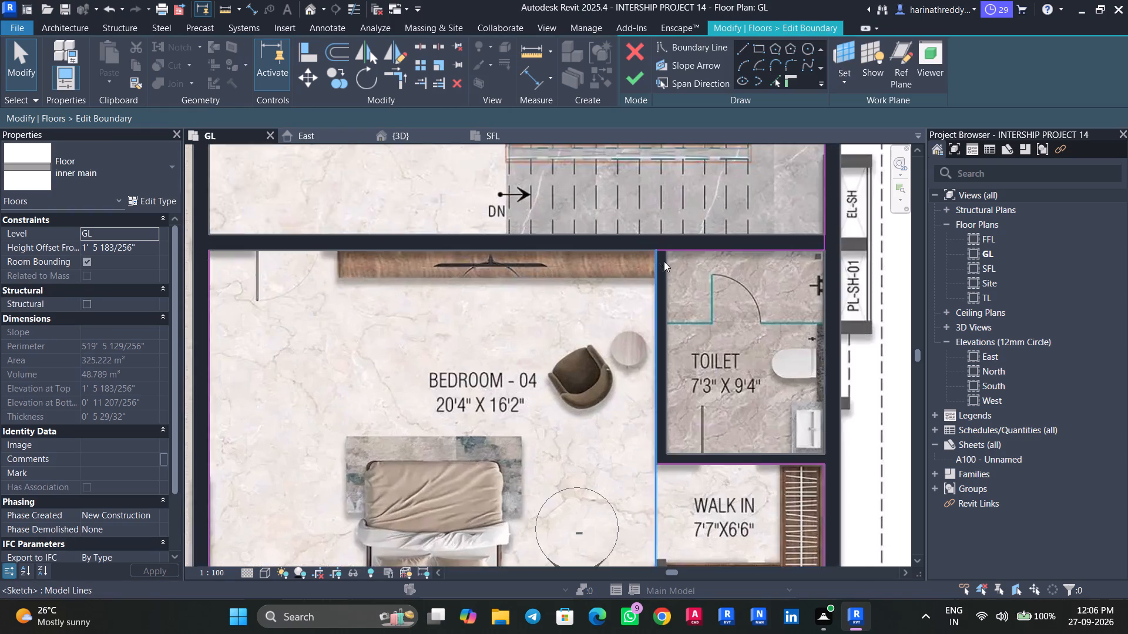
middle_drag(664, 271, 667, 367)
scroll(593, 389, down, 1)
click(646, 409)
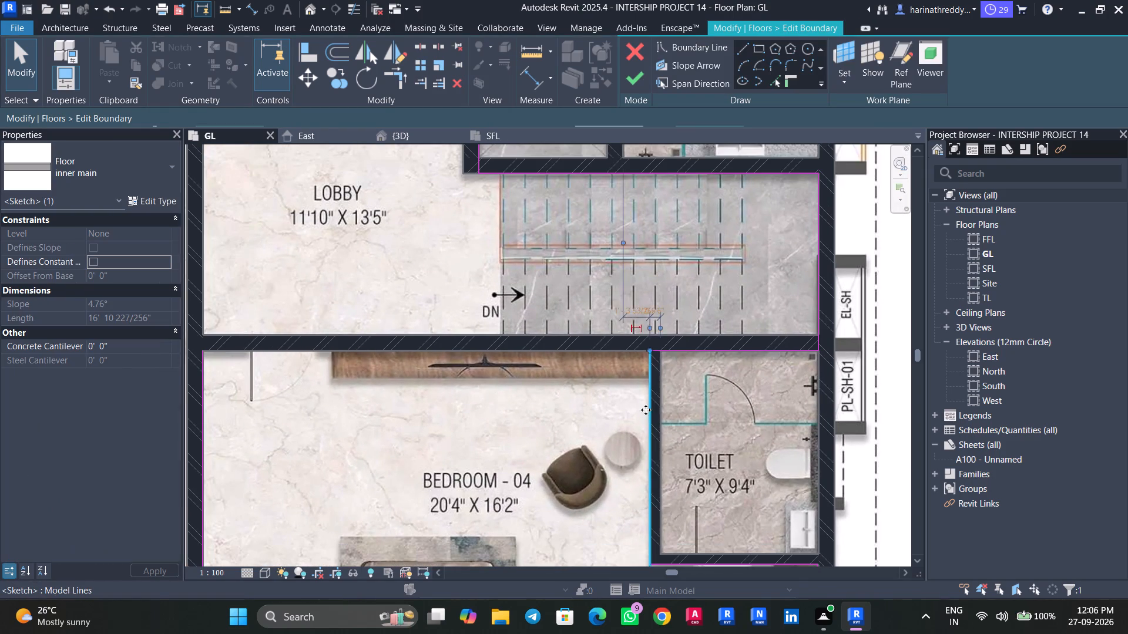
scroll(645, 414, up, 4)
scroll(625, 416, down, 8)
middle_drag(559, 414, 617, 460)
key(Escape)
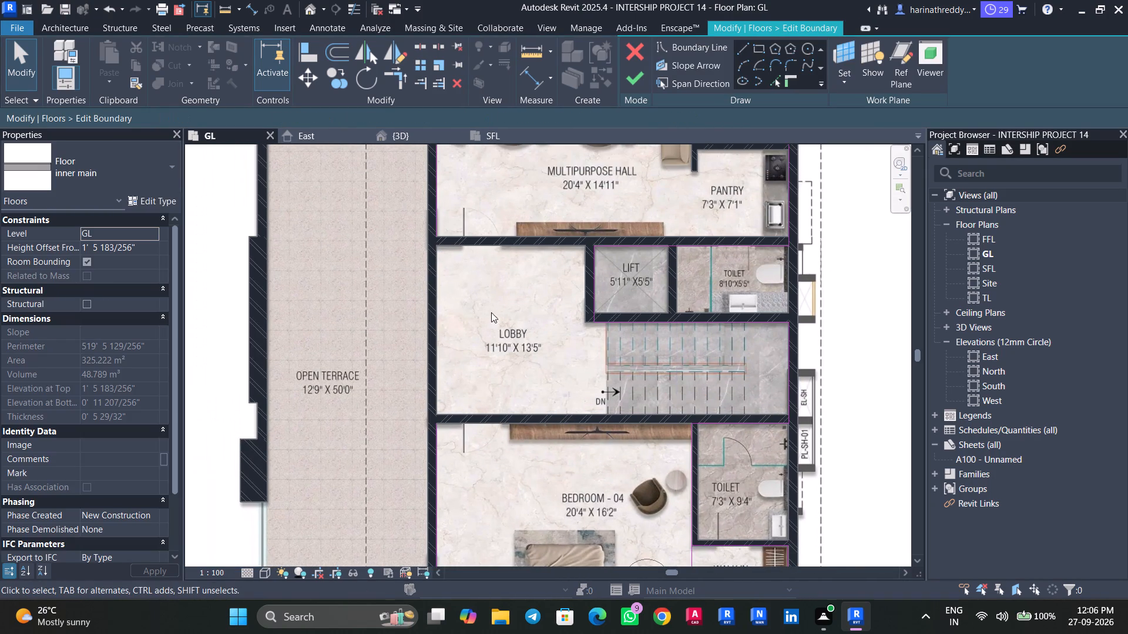
Draw a boundary line down the lobby's terrace-side wall face from the multipurpose hall's lower corner to Bedroom-04's upper corner.
click(738, 50)
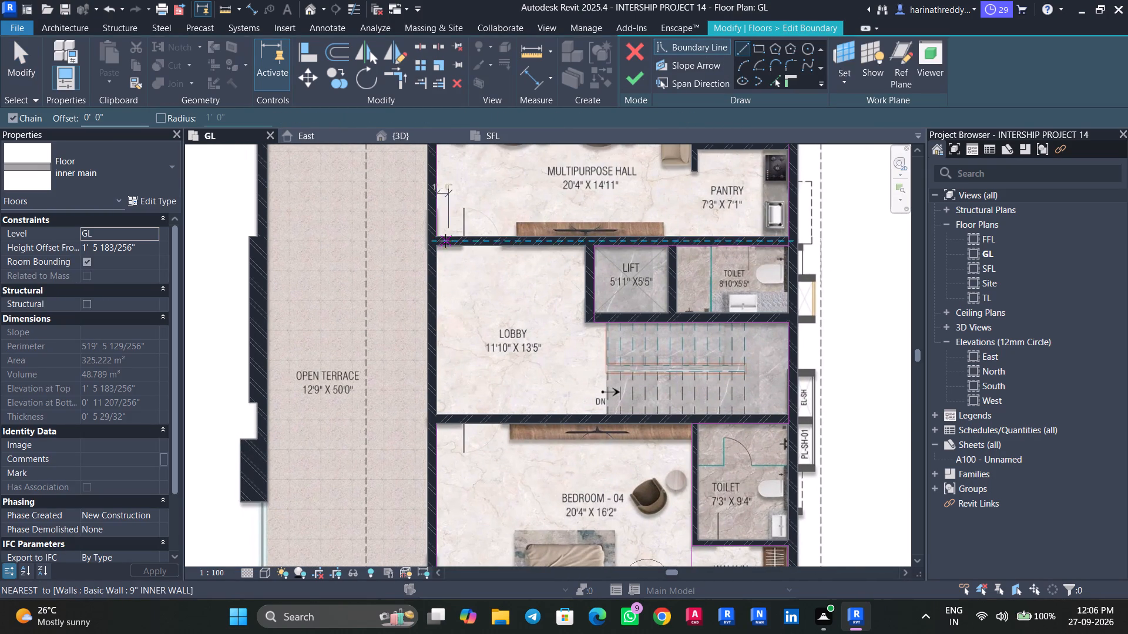
click(439, 235)
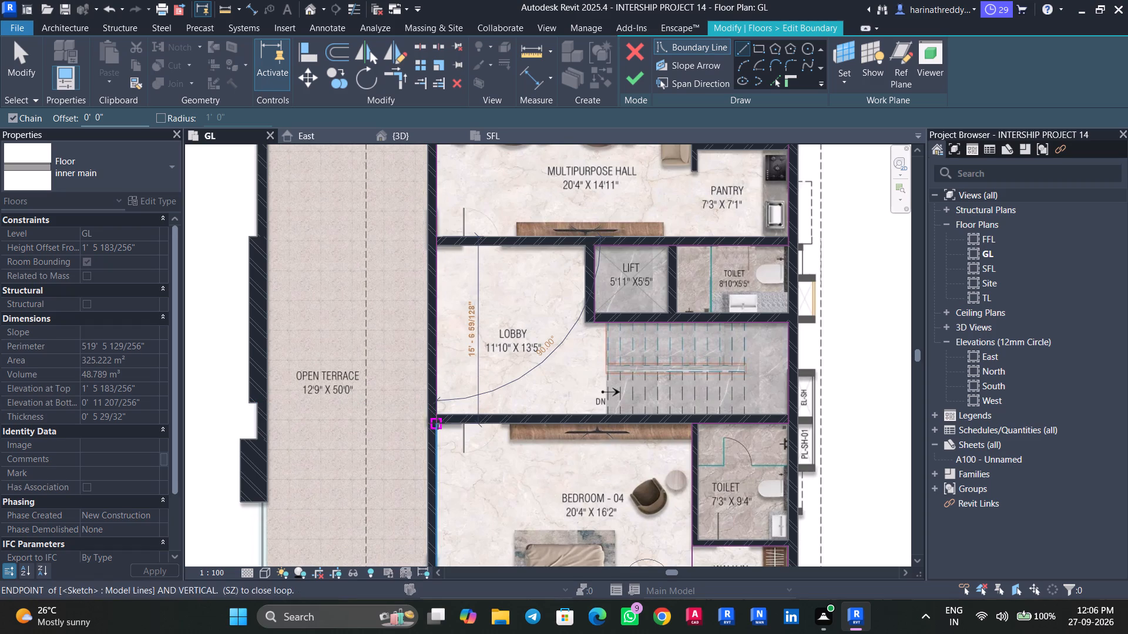
click(438, 423)
key(Escape)
key(Escape)
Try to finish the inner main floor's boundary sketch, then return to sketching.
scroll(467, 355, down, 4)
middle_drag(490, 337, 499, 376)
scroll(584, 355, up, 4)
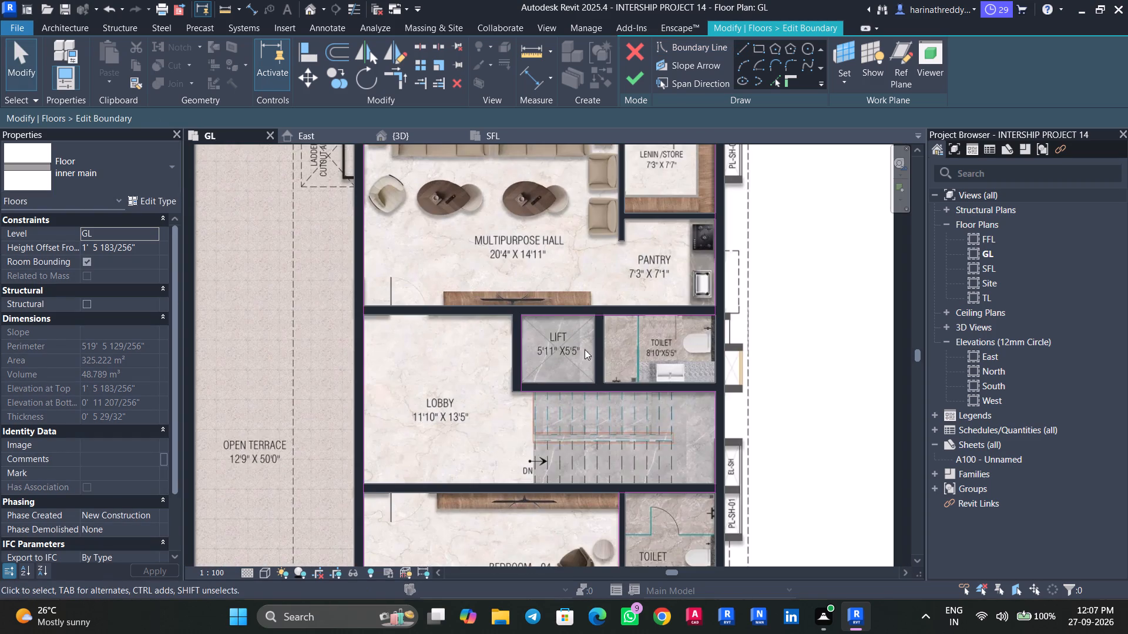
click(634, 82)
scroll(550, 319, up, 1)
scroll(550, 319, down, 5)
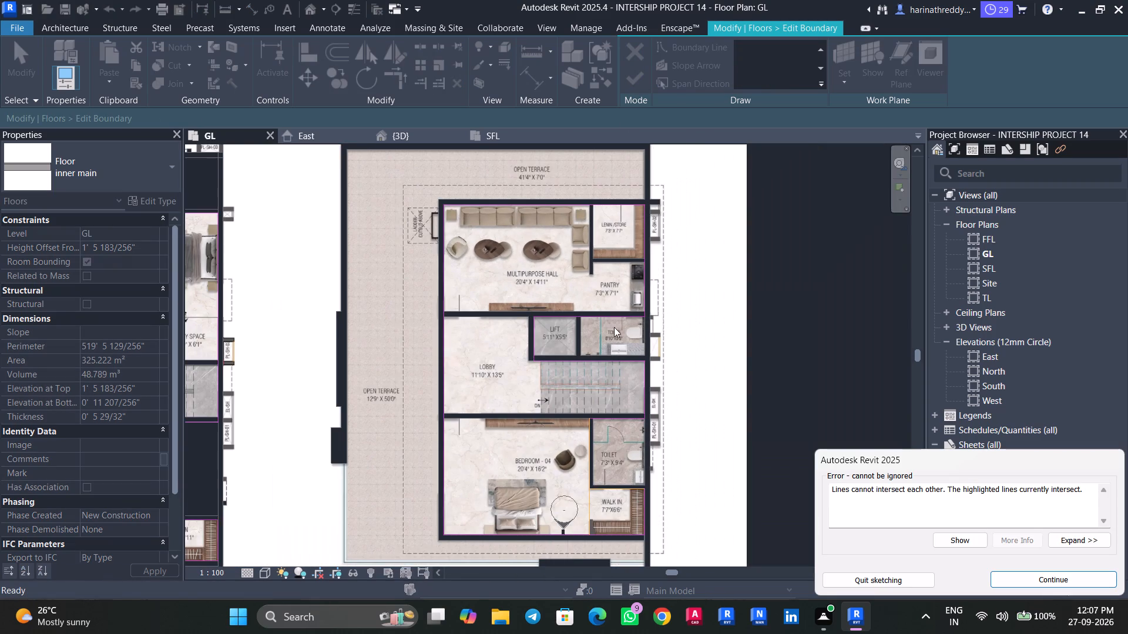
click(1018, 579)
Delete the boundary edge separating Bedroom-04 from the toilet and walk-in.
middle_drag(513, 440, 533, 343)
scroll(670, 439, up, 2)
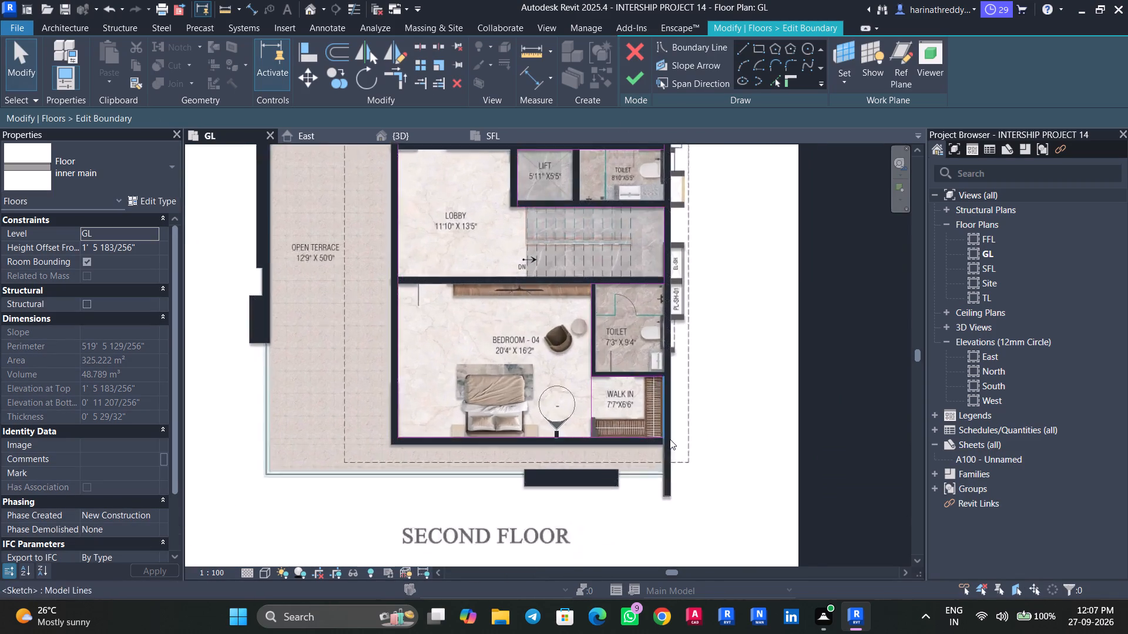
scroll(670, 439, up, 12)
click(381, 380)
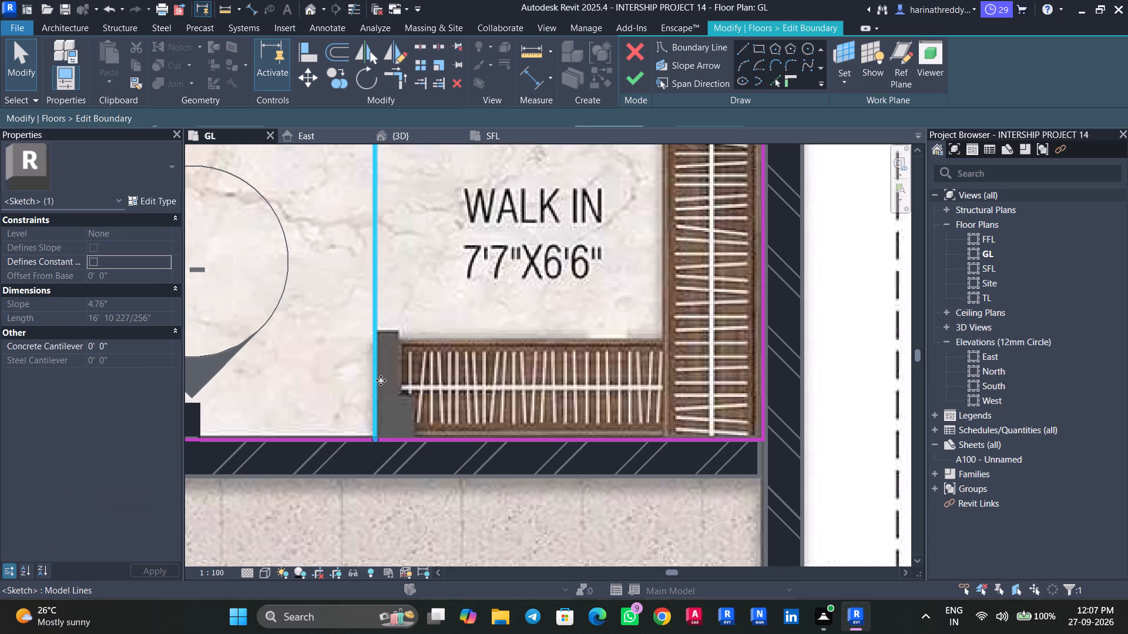
key(Delete)
Draw a boundary line along the toilet wall's bedroom-side face from the walk-in's upper corner to the wall below the stair.
scroll(389, 360, down, 5)
middle_drag(401, 332, 422, 413)
scroll(422, 413, down, 5)
scroll(418, 372, up, 1)
middle_drag(418, 372, 424, 396)
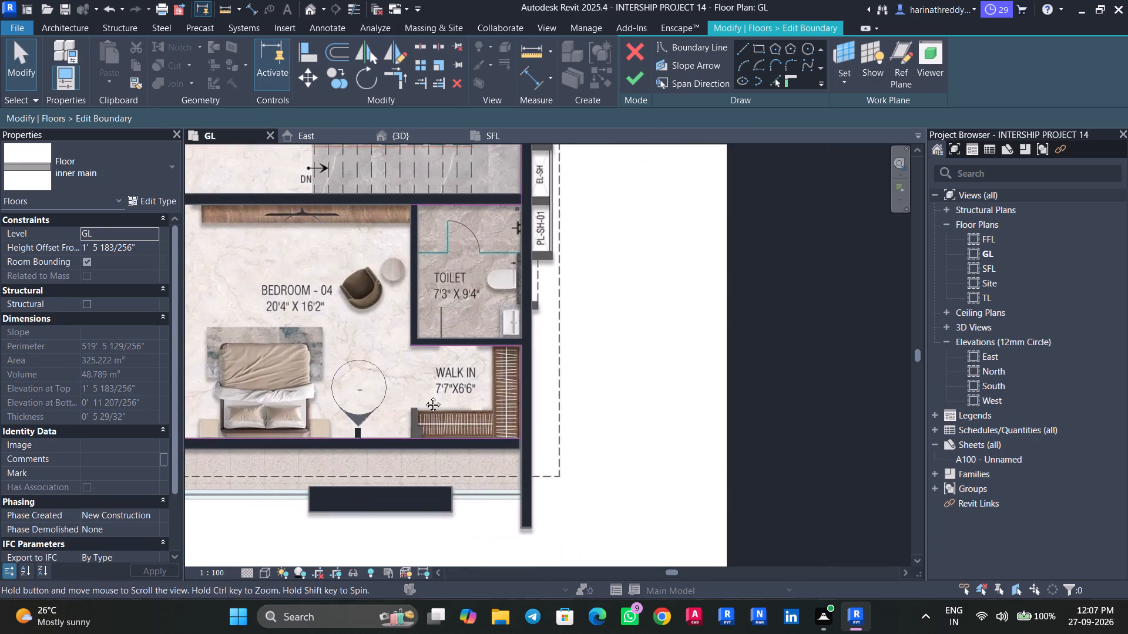
middle_drag(424, 396, 428, 420)
click(737, 48)
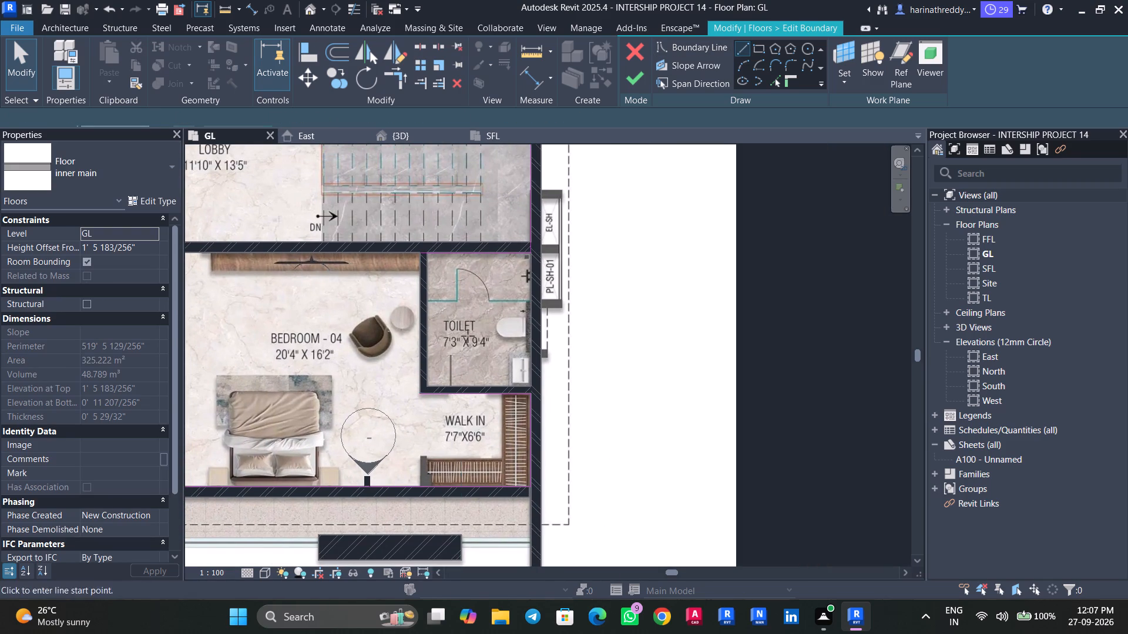
click(418, 392)
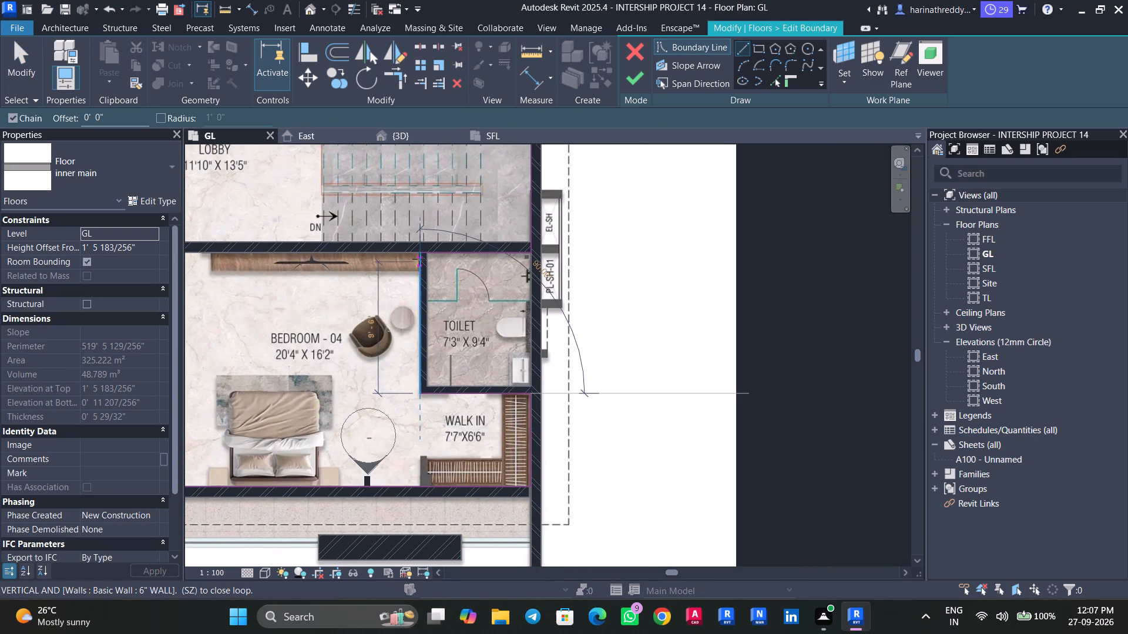
click(419, 256)
key(Escape)
key(Escape)
Finish the inner main floor's boundary sketch and dismiss the save reminder without saving.
click(627, 80)
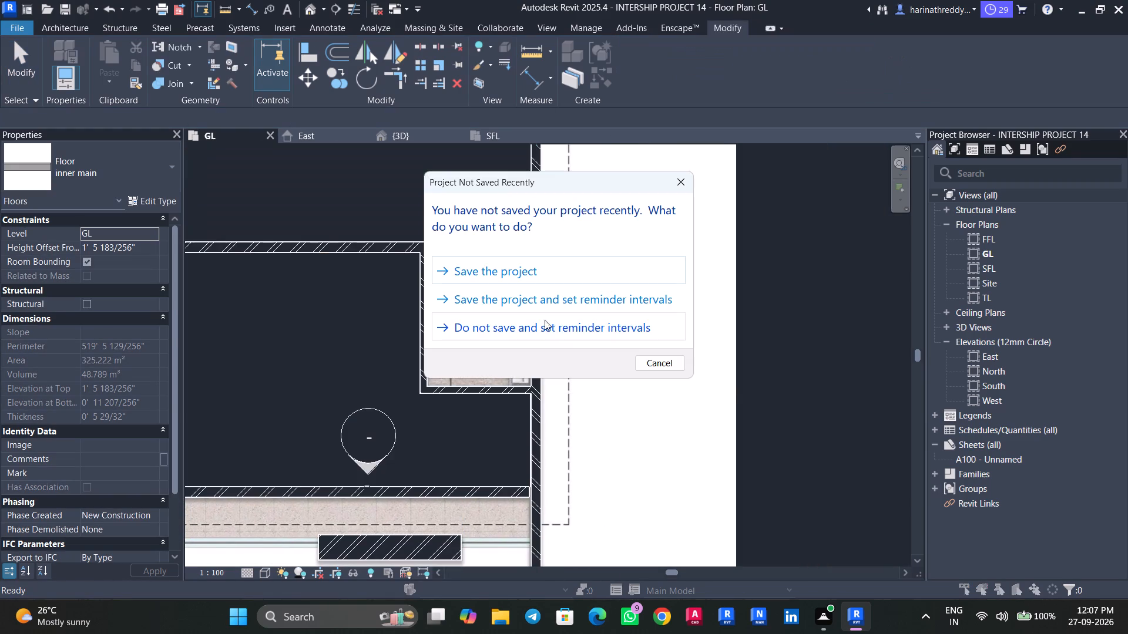
click(685, 178)
Edit the first-floor lift's LIFT FLOOR boundary, adding a rectangle along the second-floor lift's inner wall faces, and finish the sketch.
scroll(573, 301, down, 10)
middle_drag(581, 311, 591, 385)
scroll(591, 385, up, 4)
scroll(533, 380, up, 1)
middle_drag(537, 383, 598, 385)
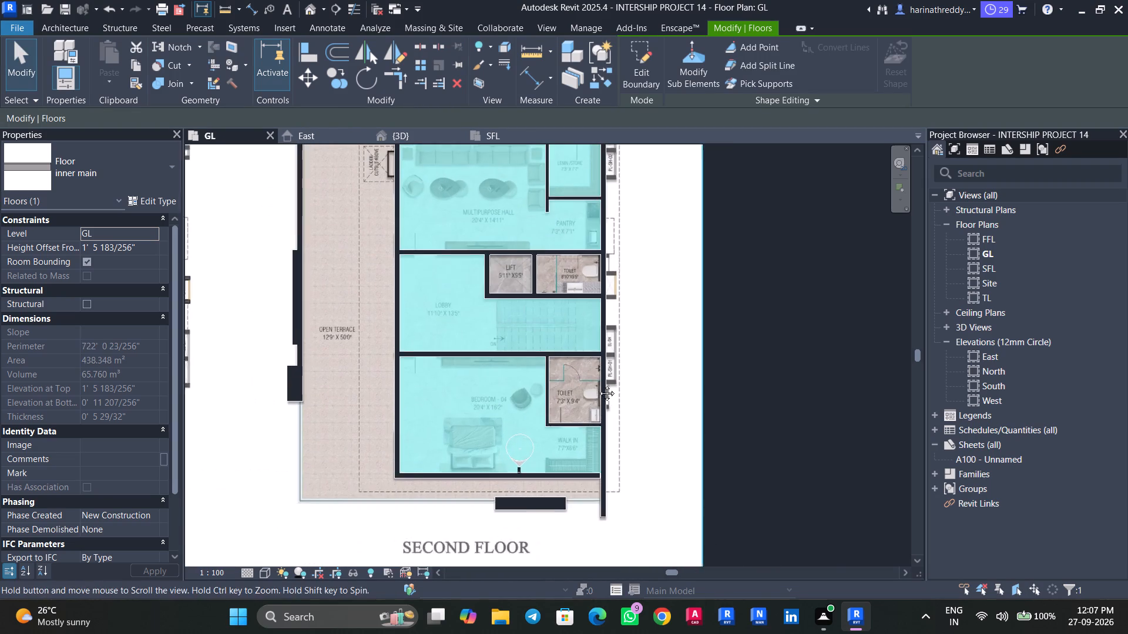
middle_drag(598, 385, 688, 384)
middle_drag(375, 416, 552, 417)
key(Escape)
click(397, 278)
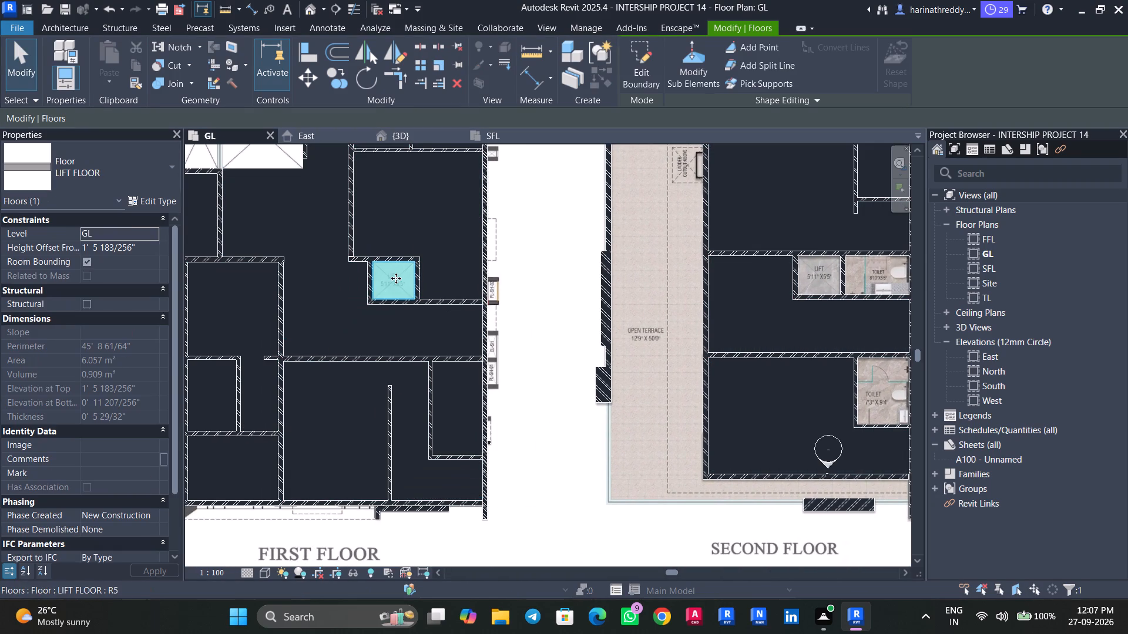
click(627, 73)
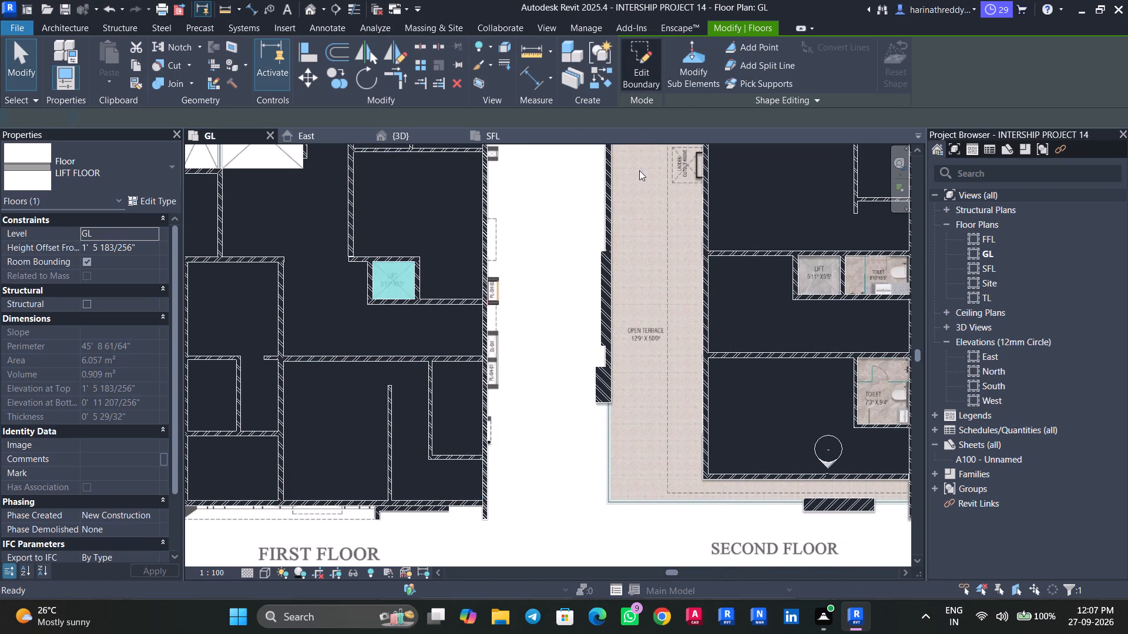
middle_drag(631, 204, 301, 257)
middle_drag(569, 295, 267, 296)
scroll(544, 251, up, 5)
click(761, 48)
scroll(458, 289, up, 4)
click(438, 245)
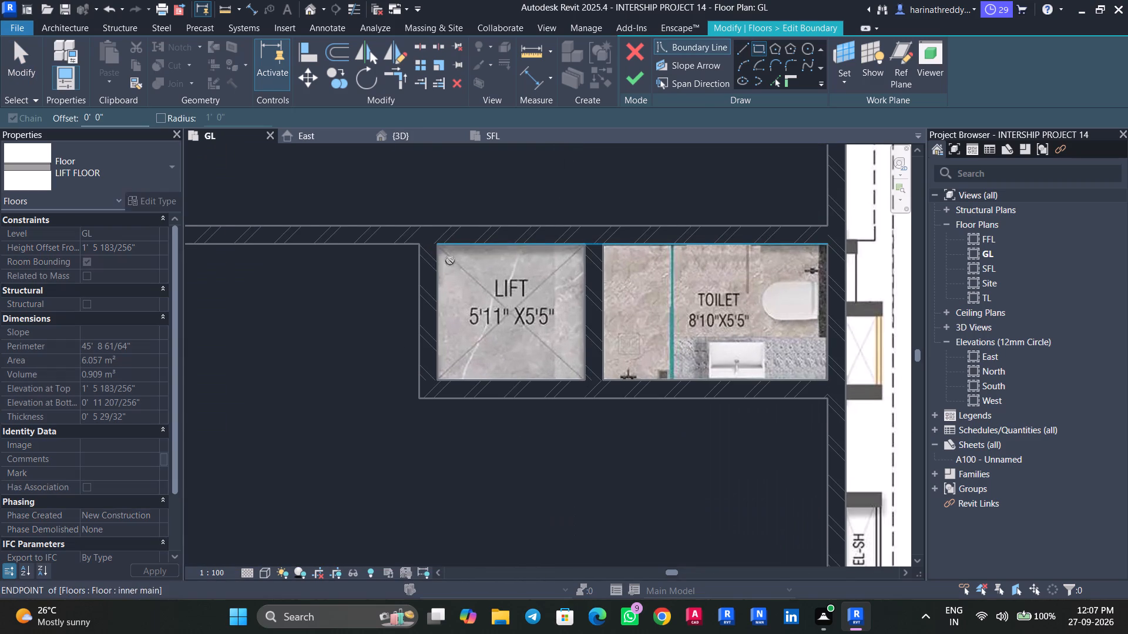
click(583, 379)
key(Escape)
scroll(482, 338, down, 1)
scroll(482, 338, up, 1)
scroll(482, 338, down, 2)
scroll(482, 338, up, 1)
scroll(482, 338, down, 5)
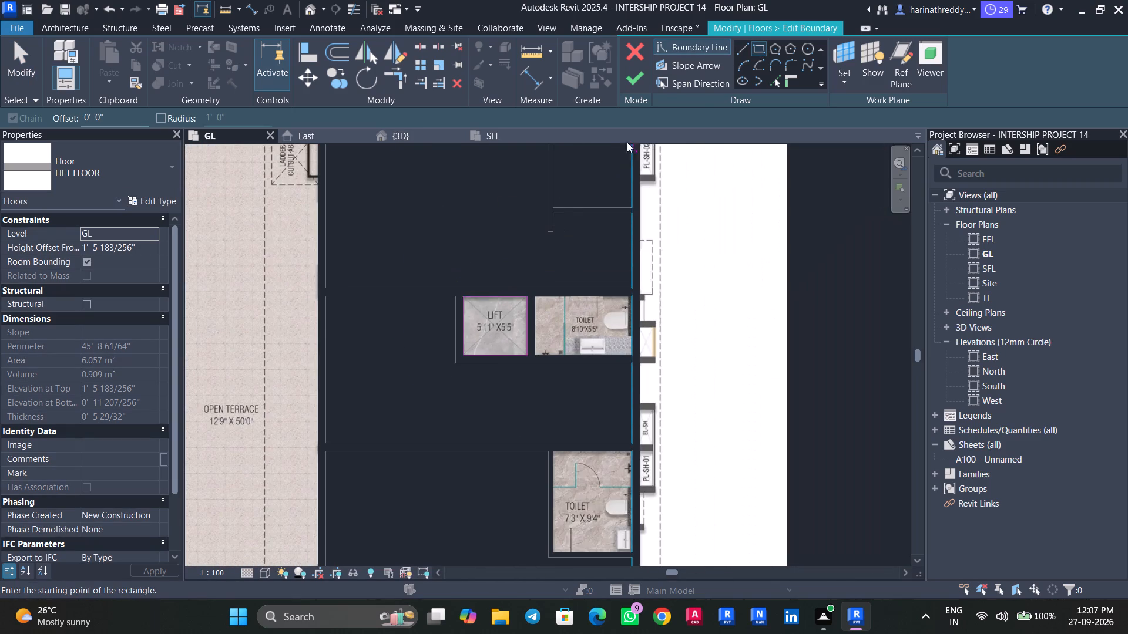
click(640, 85)
Change the floor covering the first-floor toilets from LIFT FLOOR to the TOILET type.
scroll(470, 293, down, 5)
middle_drag(432, 315, 606, 317)
key(Escape)
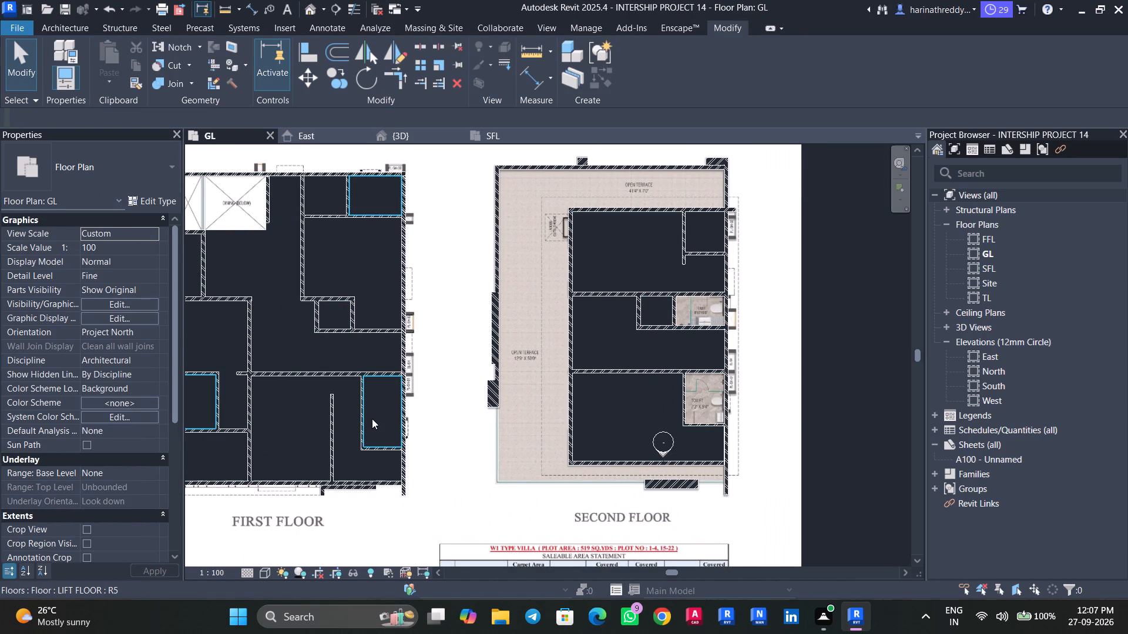
click(372, 419)
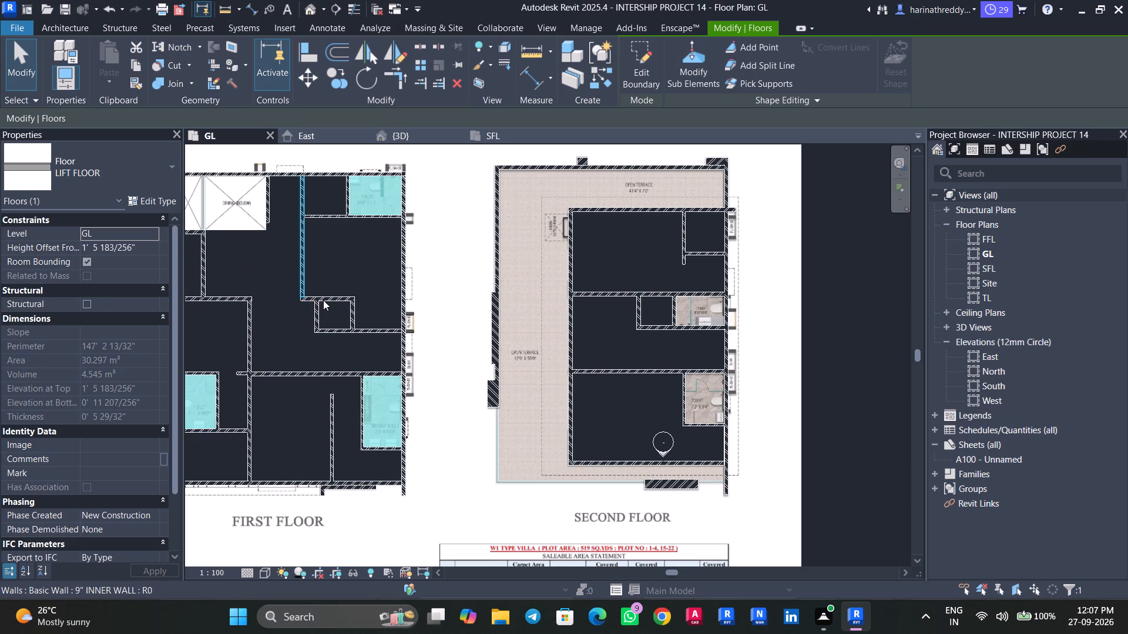
click(139, 166)
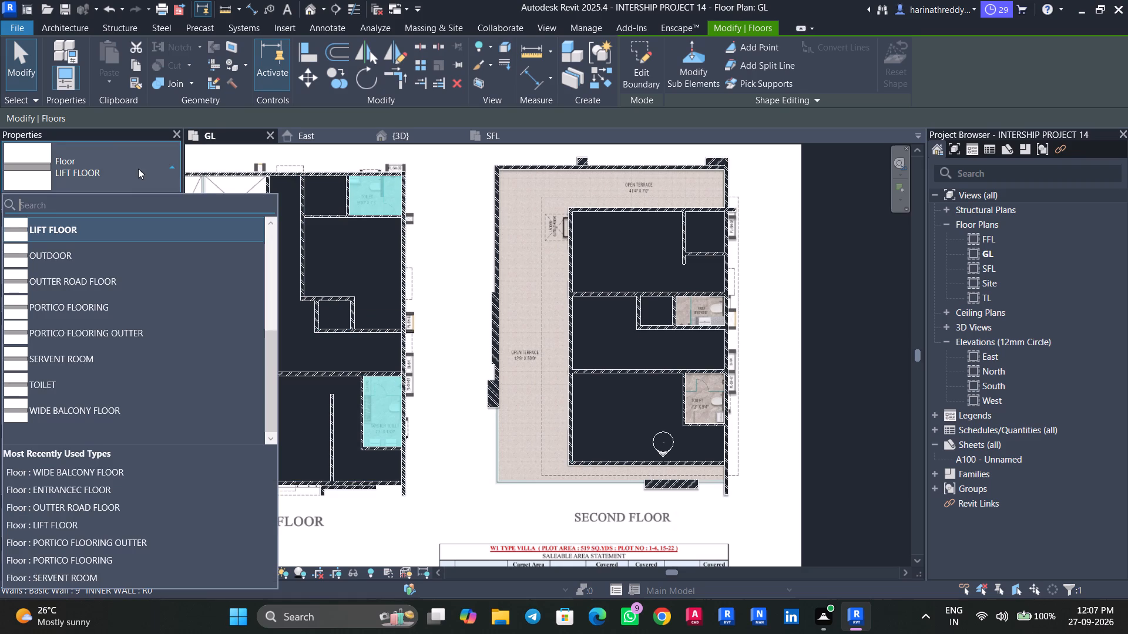
click(103, 380)
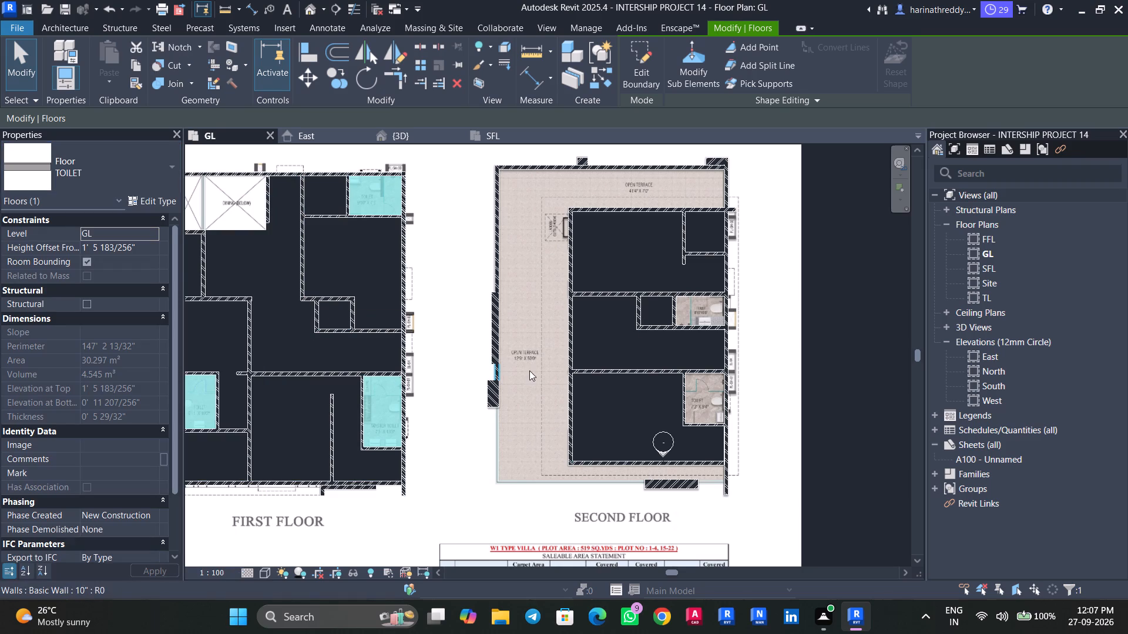
Inspect which rooms the lift, toilet and inner main floors cover across the ground, first and second floors.
key(Escape)
click(654, 315)
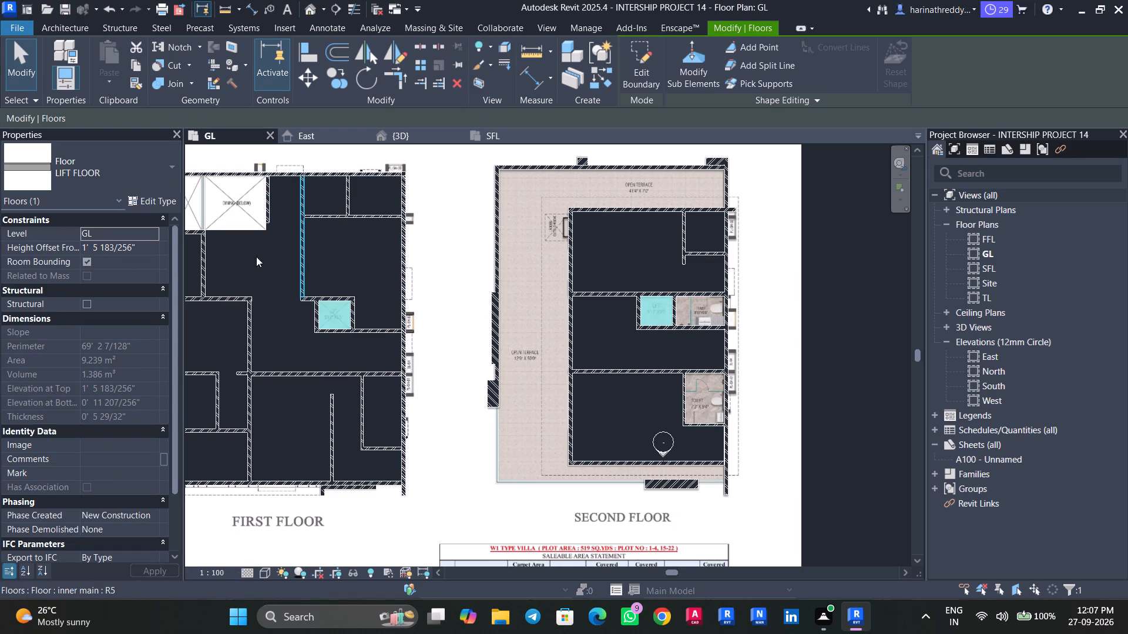
key(Escape)
click(375, 282)
key(Escape)
click(381, 425)
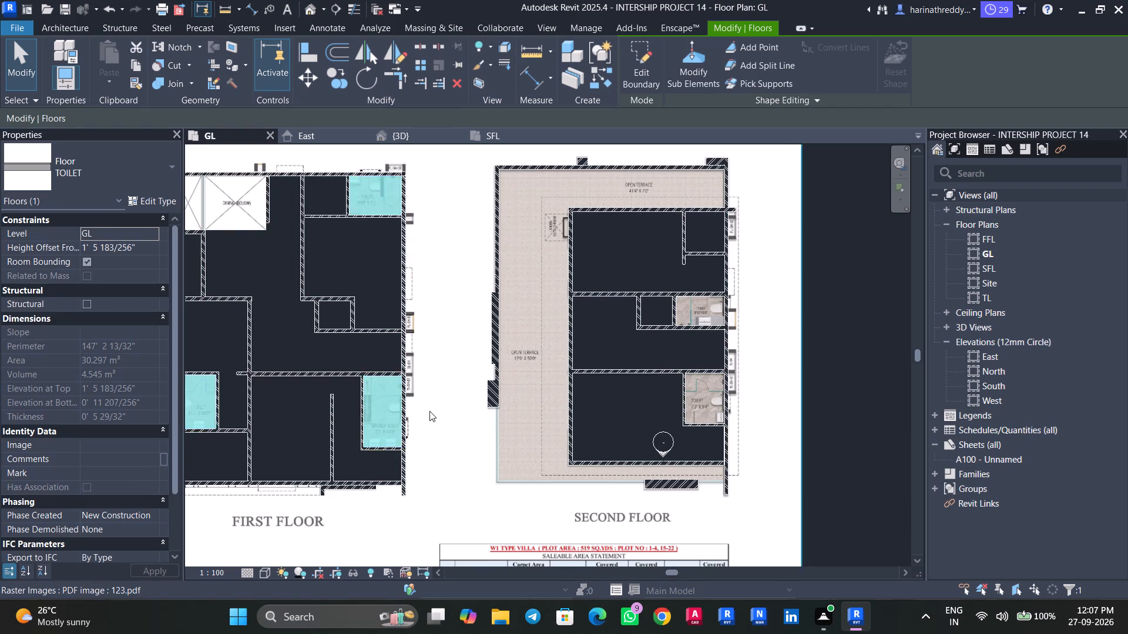
middle_drag(435, 411, 684, 419)
middle_drag(371, 389, 540, 427)
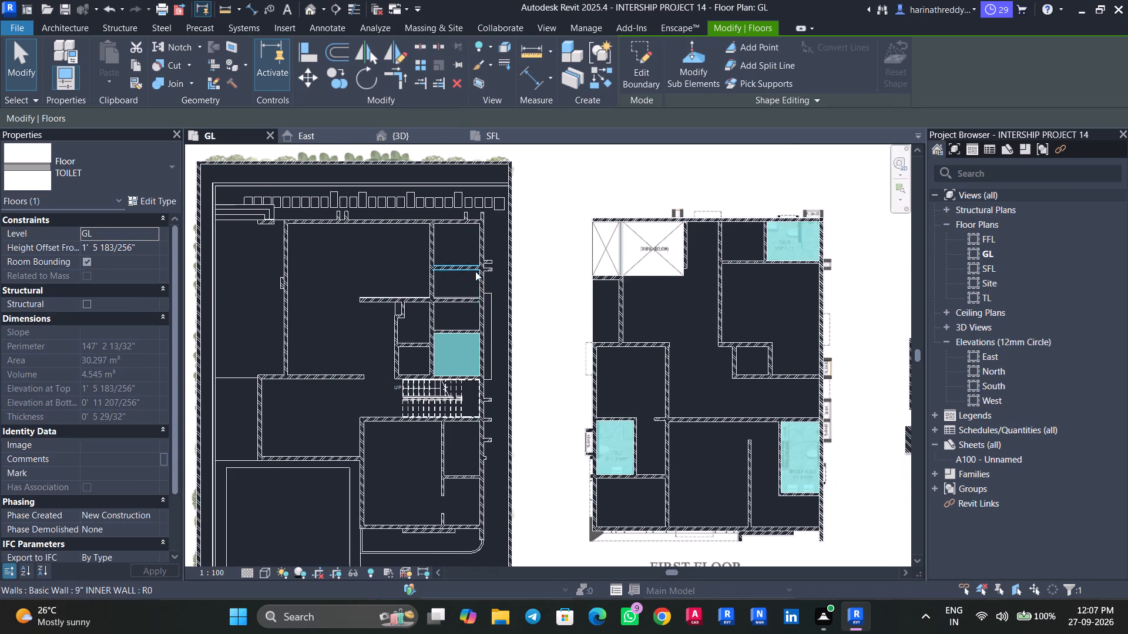
key(Escape)
click(457, 246)
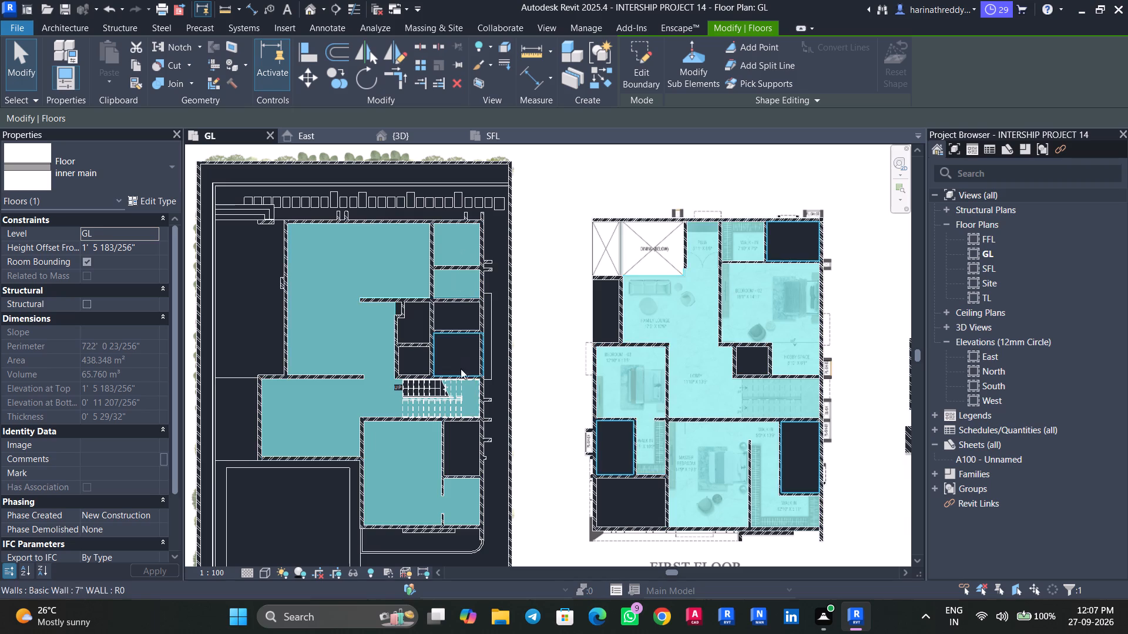
key(Escape)
click(462, 353)
scroll(454, 352, up, 4)
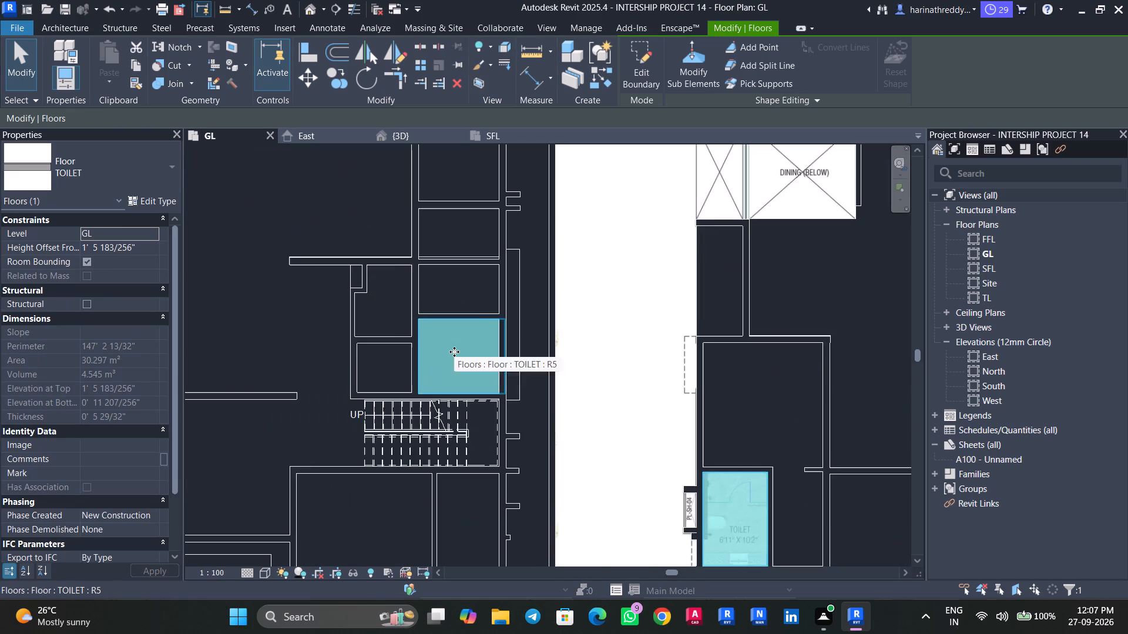
key(Escape)
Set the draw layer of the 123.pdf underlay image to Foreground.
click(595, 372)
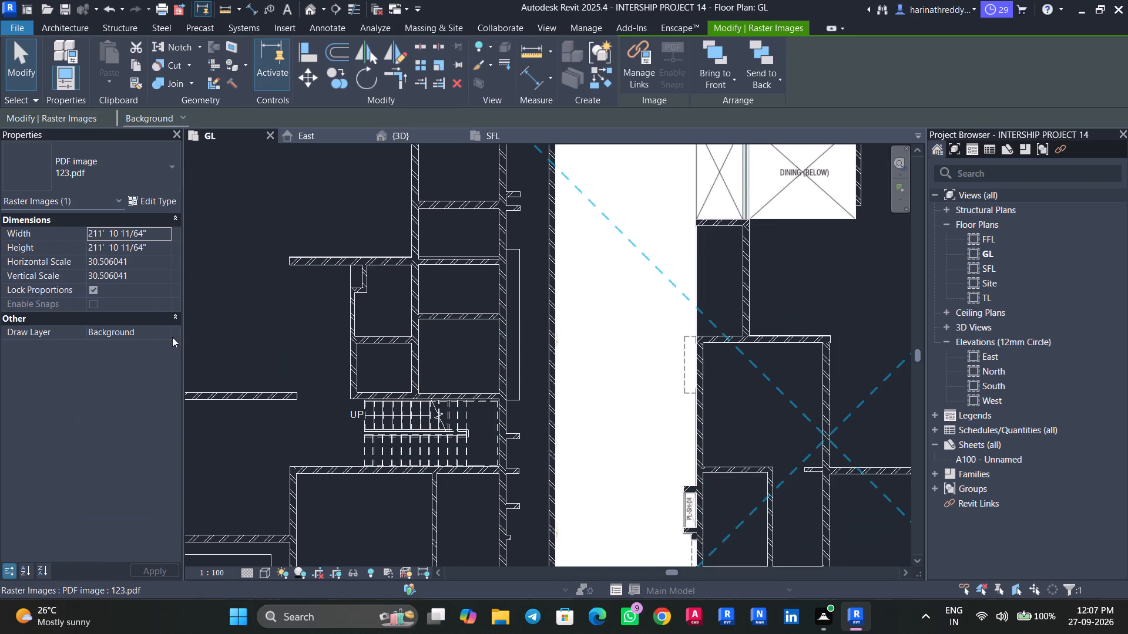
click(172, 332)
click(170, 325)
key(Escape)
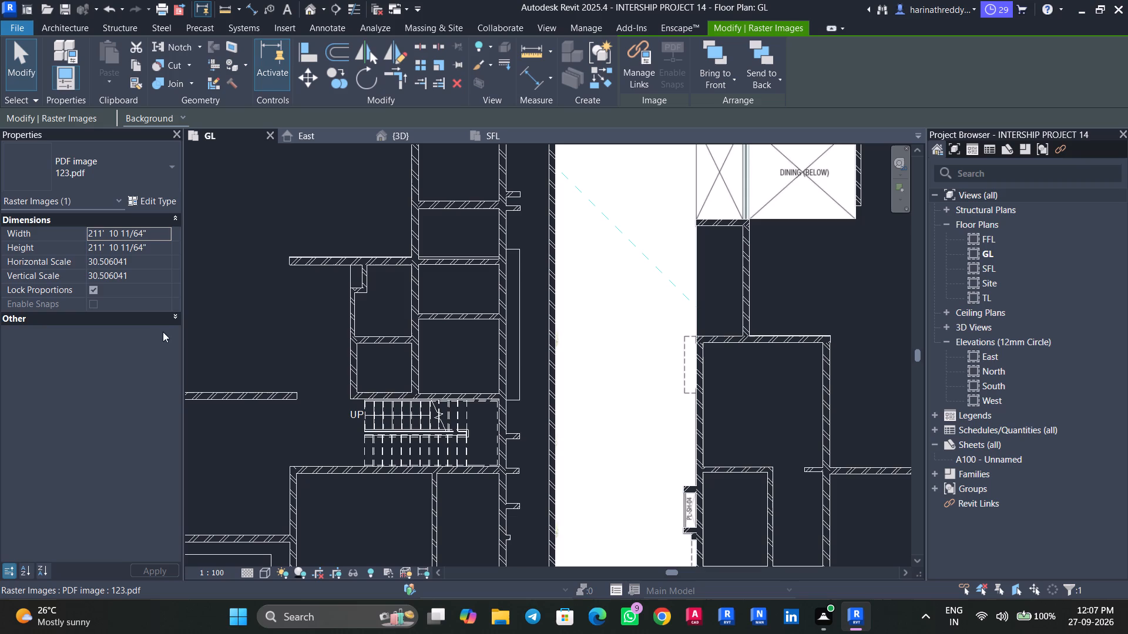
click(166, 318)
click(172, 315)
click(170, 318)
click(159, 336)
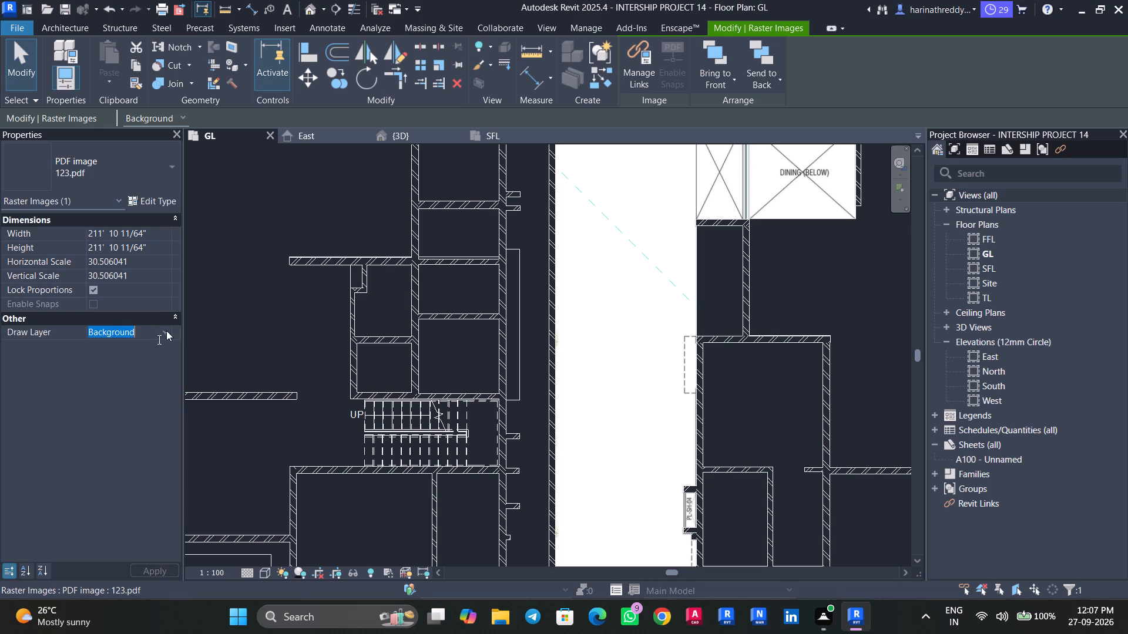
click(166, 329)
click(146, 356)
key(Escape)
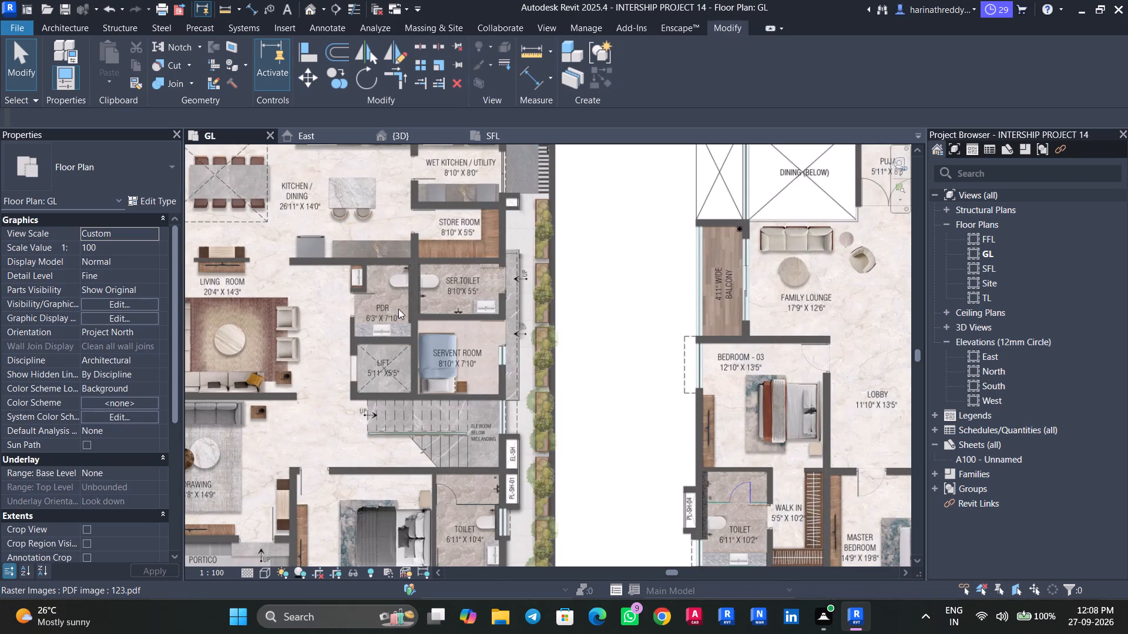
Inspect the ground-floor PDR toilet floor and compare the room layouts on the first and second floors.
key(Tab)
click(372, 306)
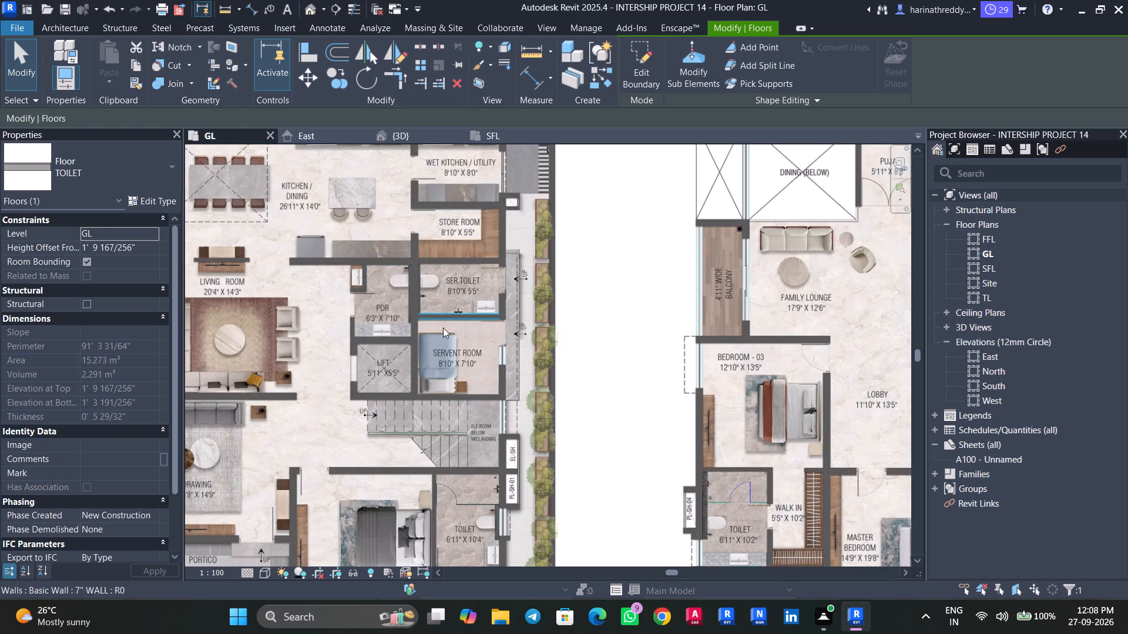
scroll(565, 437, down, 3)
middle_drag(564, 437, 332, 333)
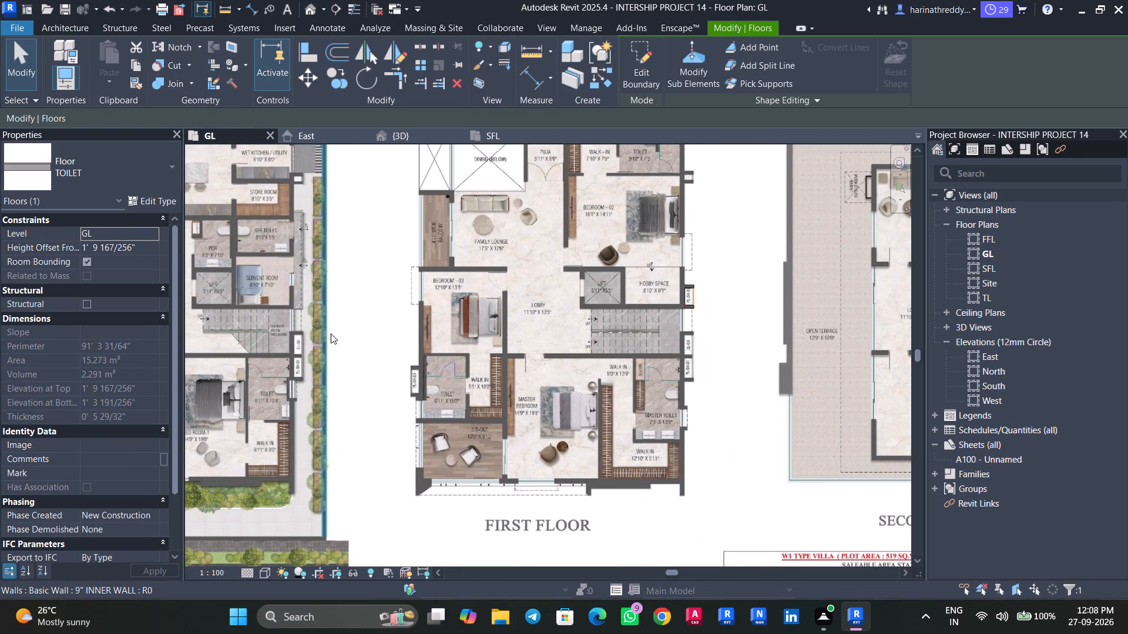
key(Escape)
key(Escape)
middle_drag(711, 426, 258, 502)
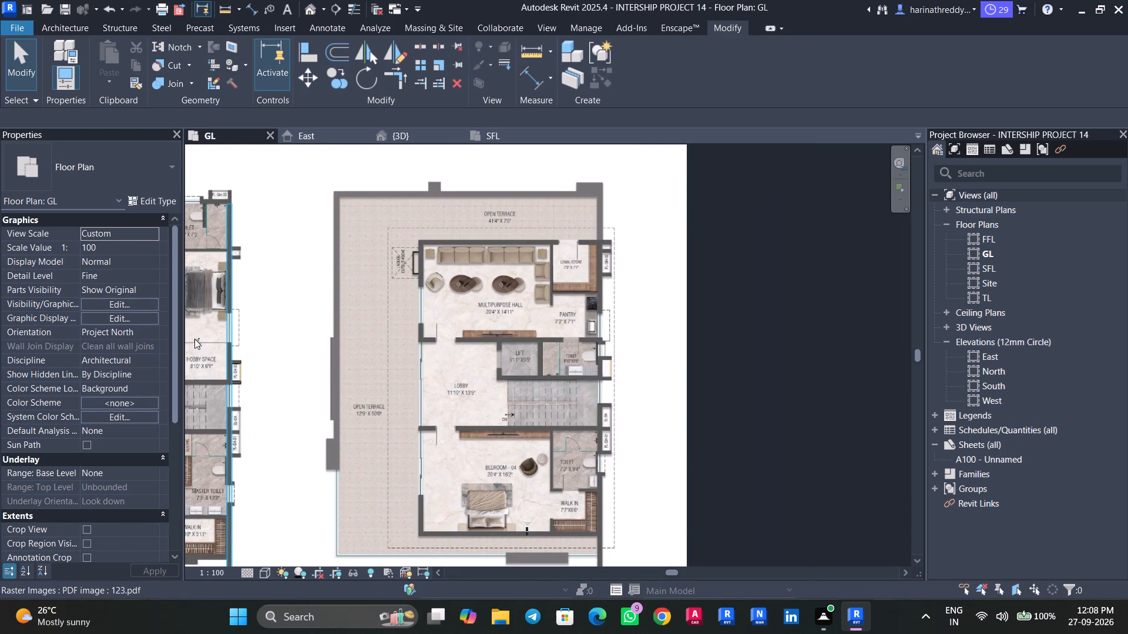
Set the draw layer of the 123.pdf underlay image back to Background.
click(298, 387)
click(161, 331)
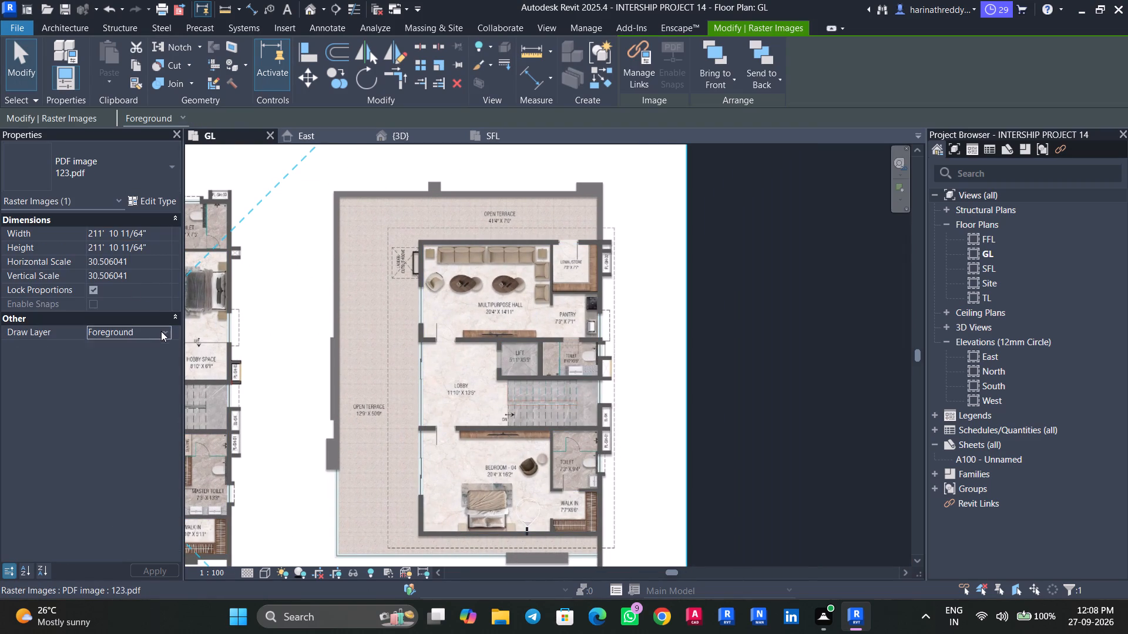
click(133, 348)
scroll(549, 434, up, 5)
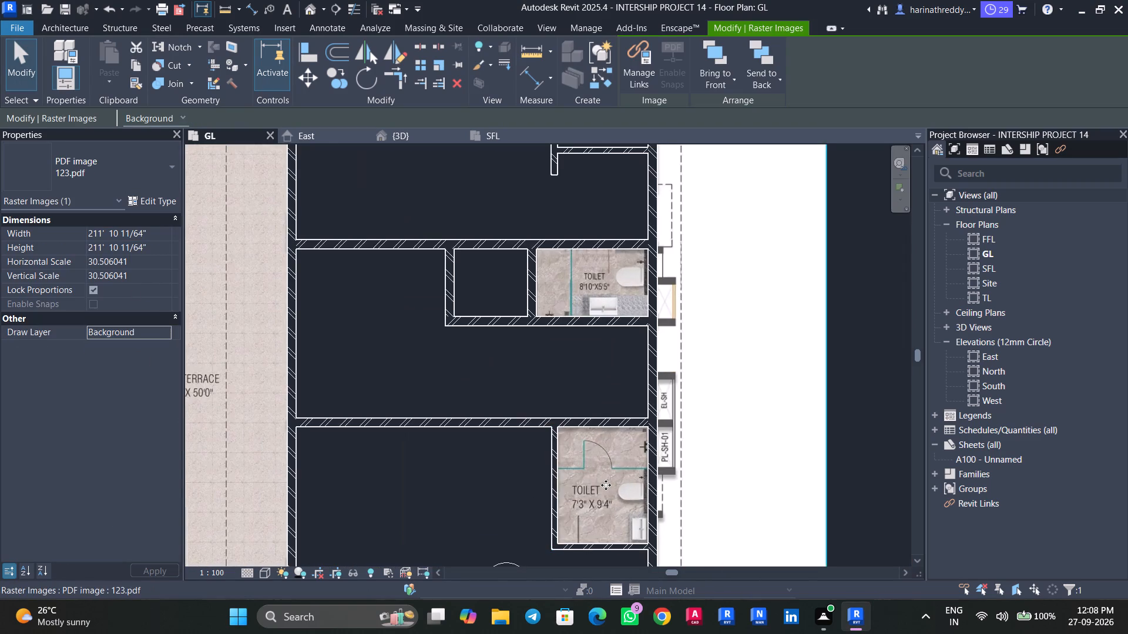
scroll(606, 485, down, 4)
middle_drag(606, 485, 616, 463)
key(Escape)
Edit the first-floor TOILET floor's boundary, adding a rectangle along the inner wall faces of the second-floor 7'3" x 9'4" toilet.
middle_drag(315, 454, 465, 417)
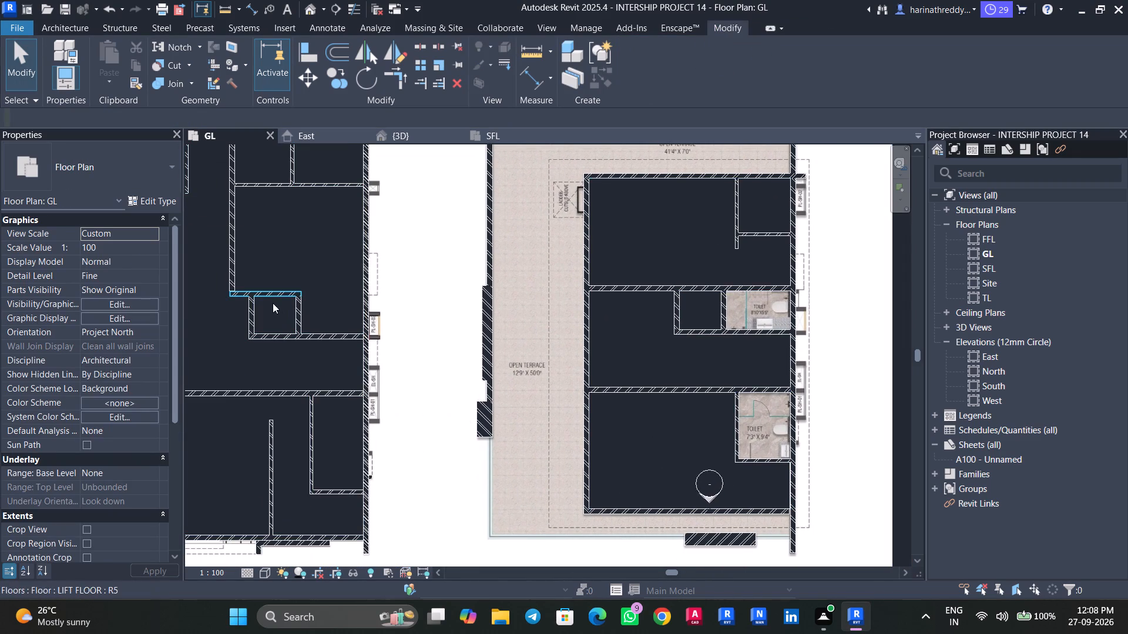
click(331, 457)
click(652, 58)
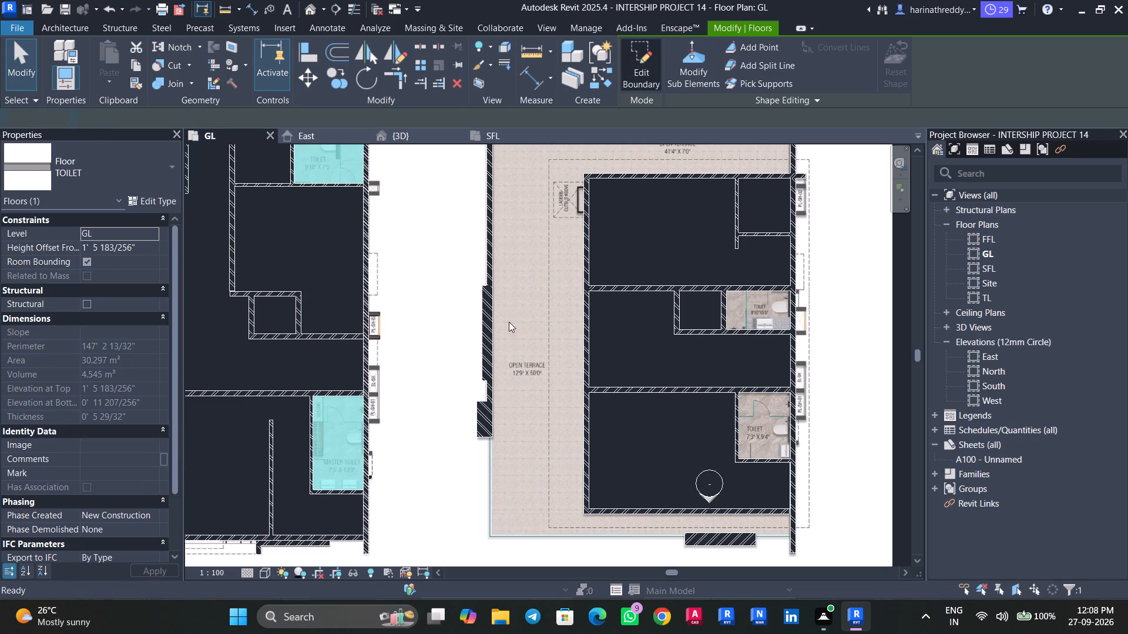
scroll(505, 343, down, 6)
middle_drag(500, 383, 531, 377)
middle_drag(531, 377, 392, 359)
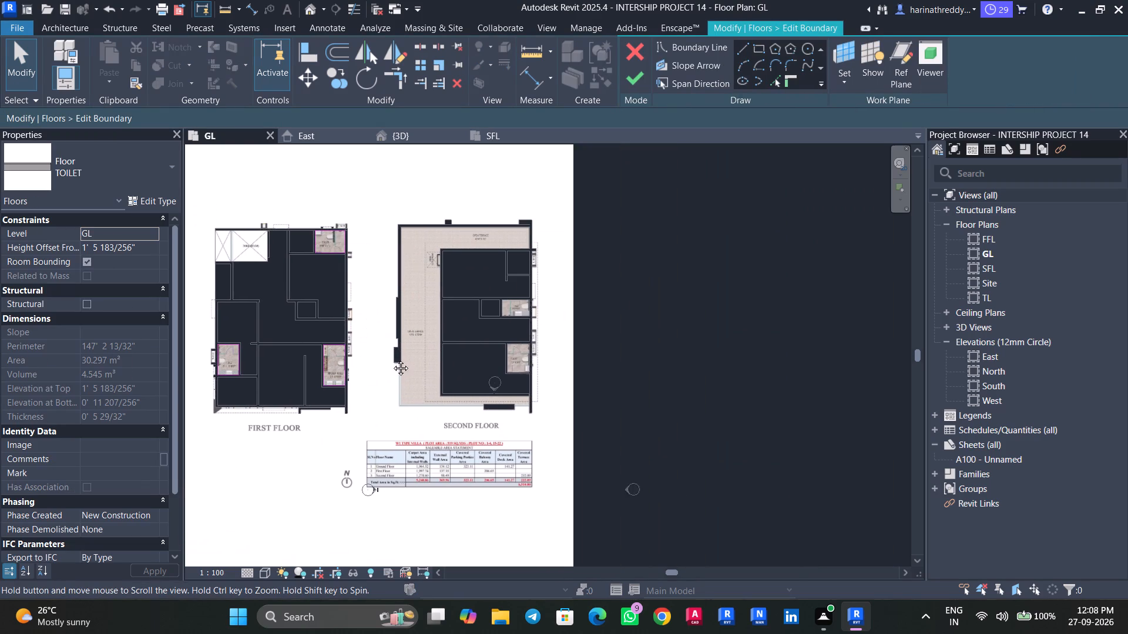
middle_drag(392, 359, 391, 359)
click(760, 46)
scroll(589, 342, up, 8)
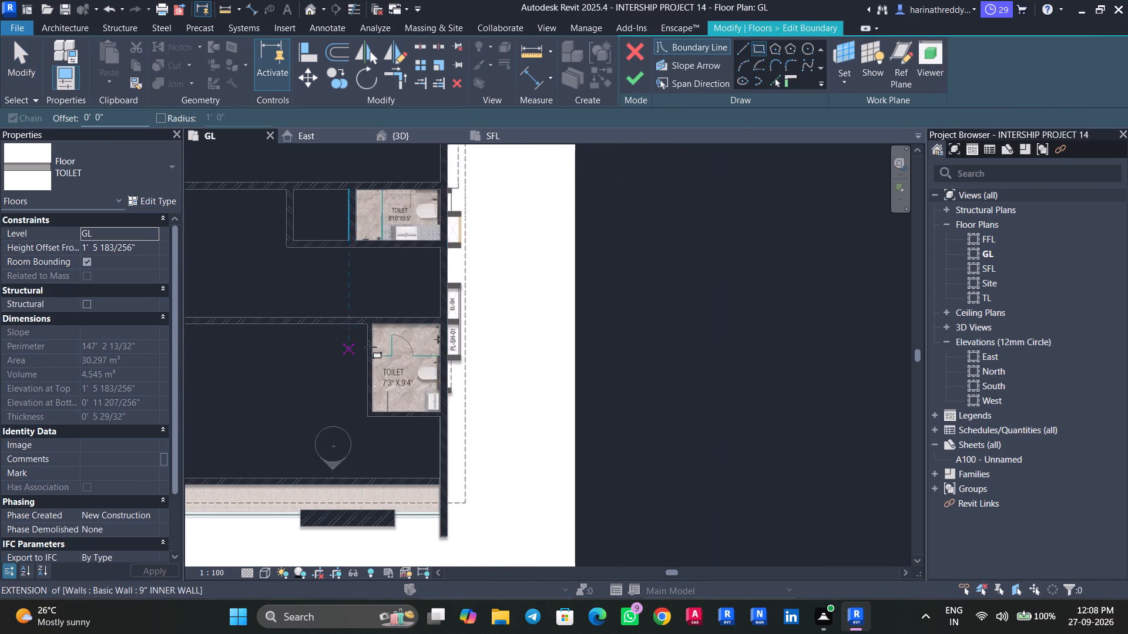
scroll(378, 329, up, 7)
click(372, 314)
middle_drag(481, 458, 470, 389)
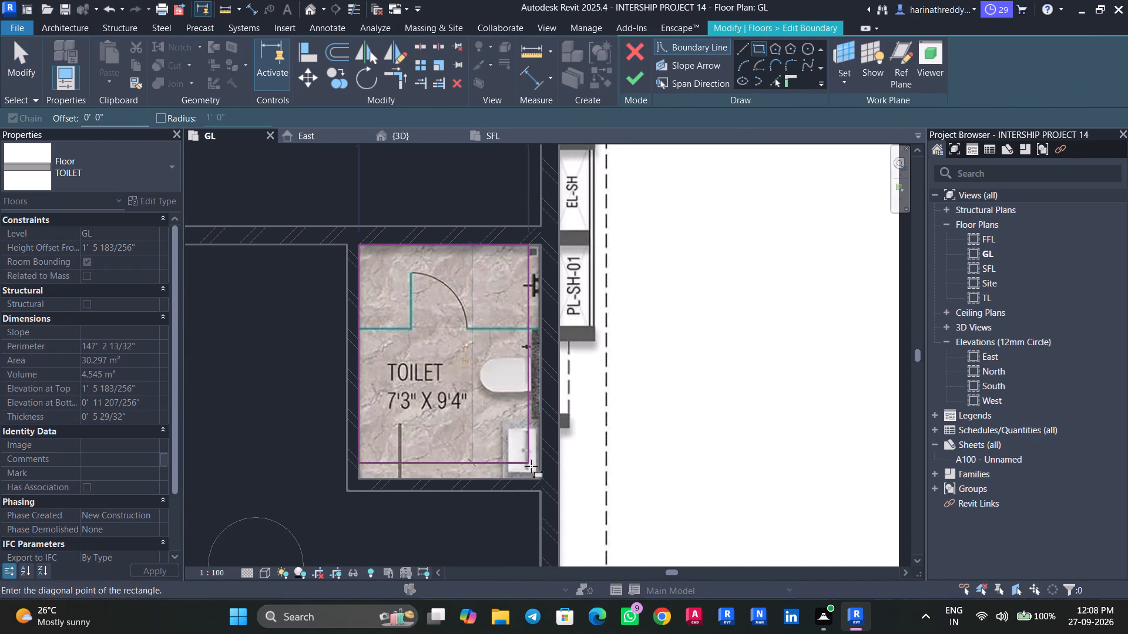
click(539, 480)
key(Escape)
Add a boundary rectangle along the inner wall faces of the second-floor 8'10" x 5'5" toilet and finish the sketch.
middle_drag(454, 298, 535, 568)
scroll(489, 308, down, 3)
middle_drag(478, 299, 485, 408)
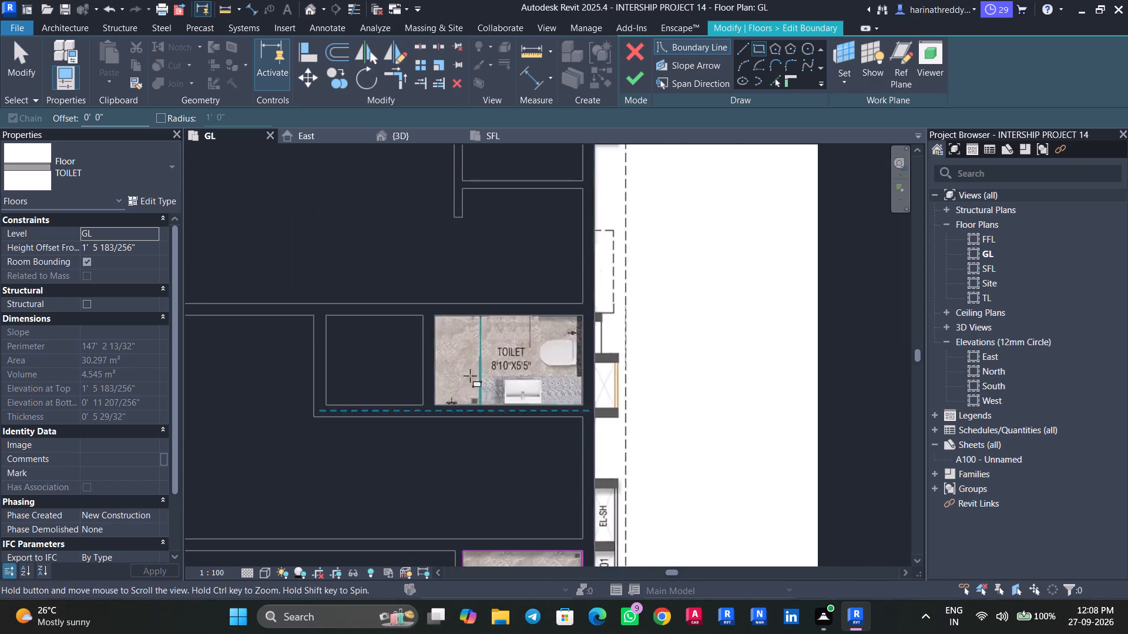
scroll(455, 342, up, 4)
click(419, 296)
click(679, 454)
key(Escape)
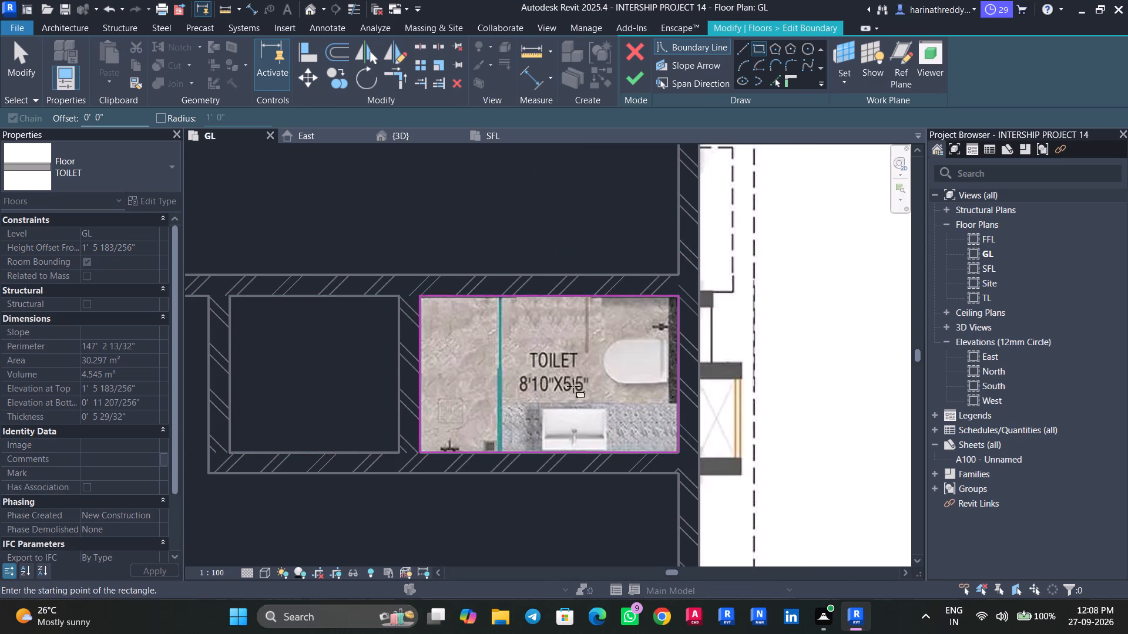
click(634, 67)
Examine the ground-floor TOILET floor's extent and look through the available floor types without changing its type.
scroll(550, 349, down, 15)
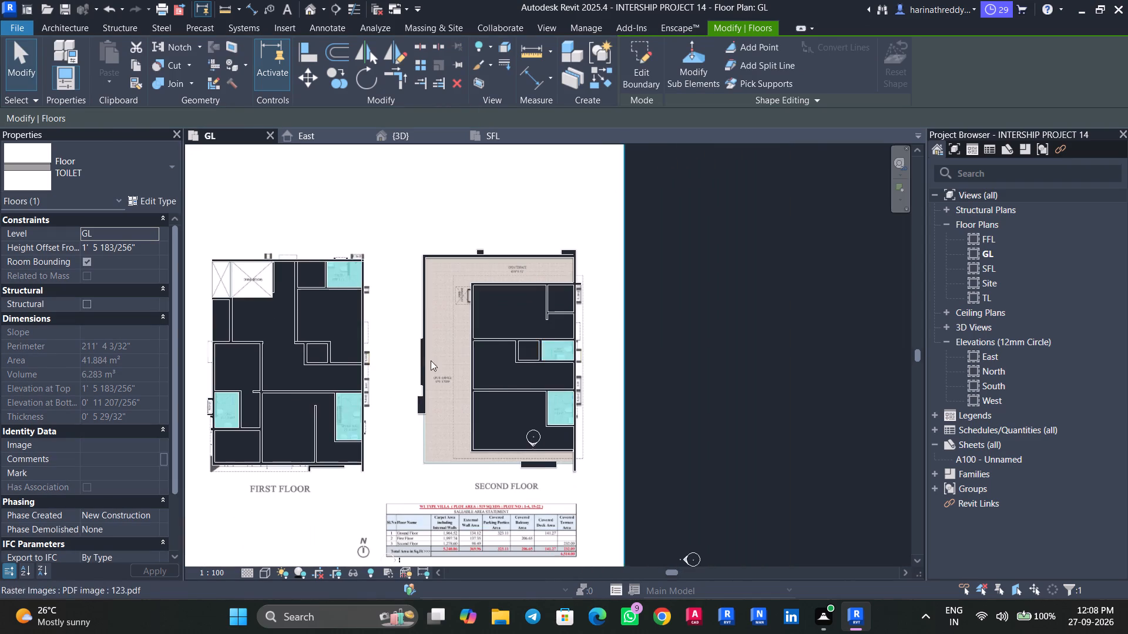
middle_drag(419, 363, 609, 394)
middle_drag(549, 403, 621, 401)
key(Escape)
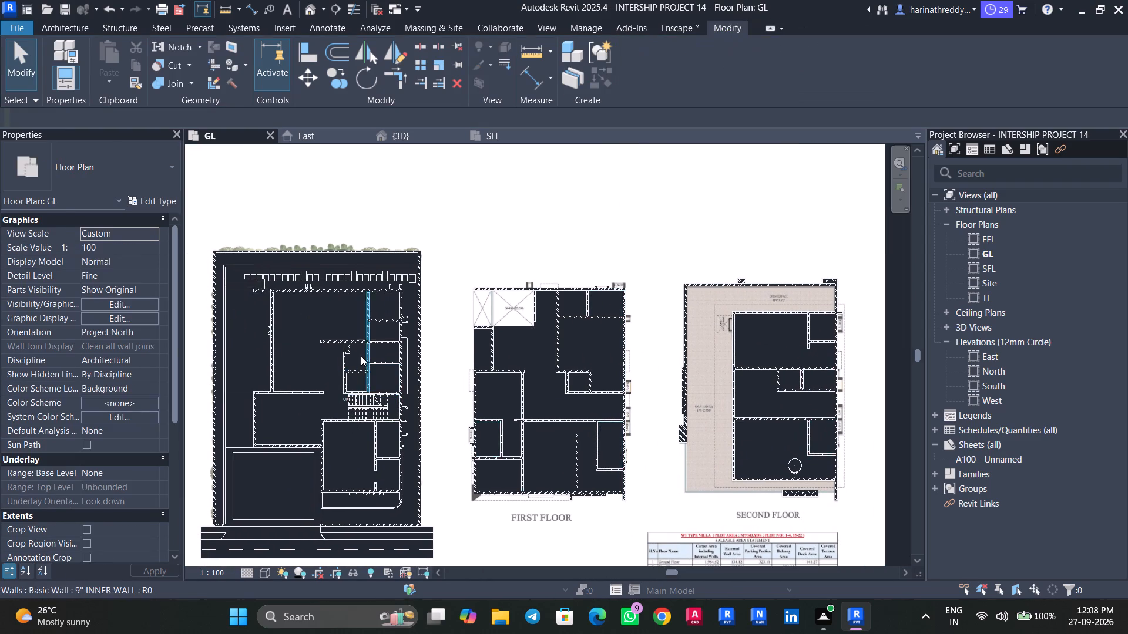
scroll(360, 357, up, 4)
click(357, 359)
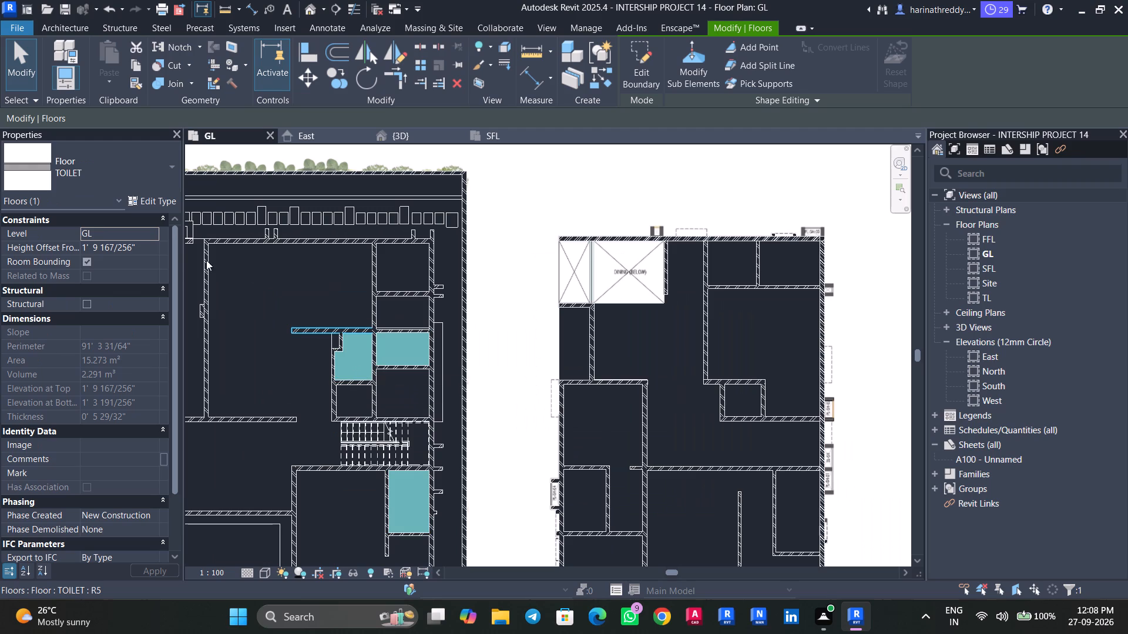
click(114, 162)
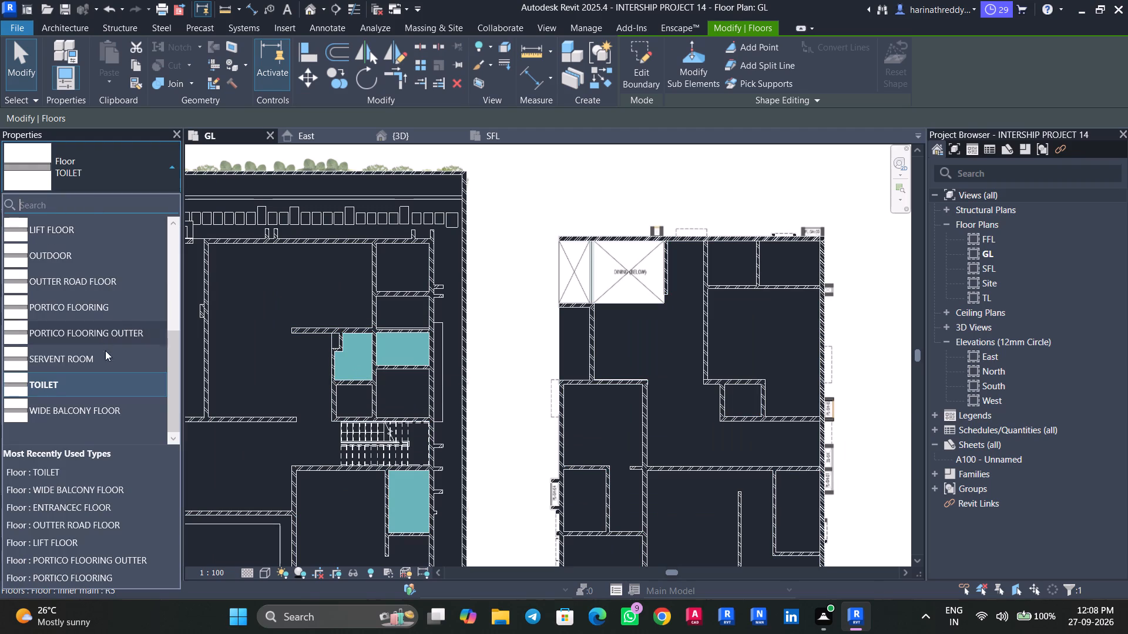
scroll(109, 352, up, 5)
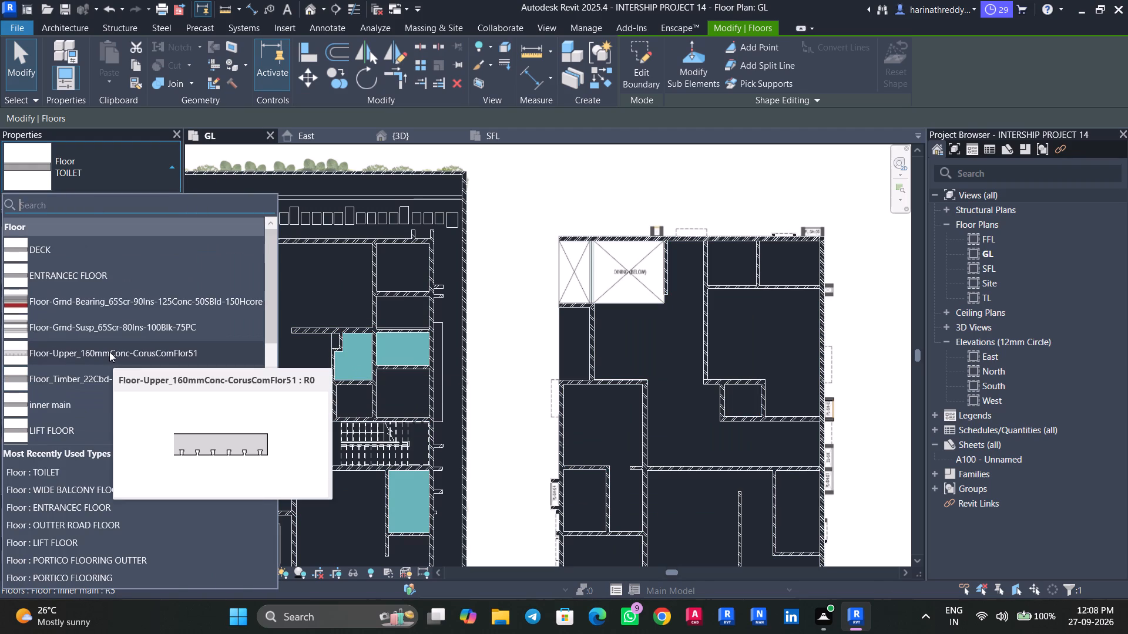
scroll(109, 352, down, 4)
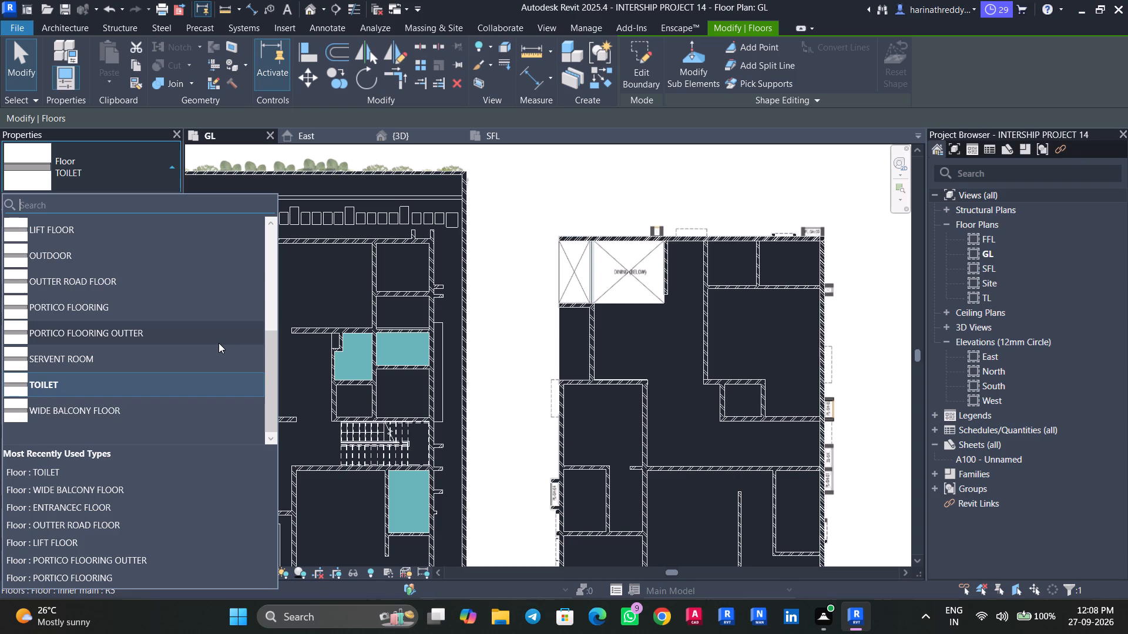
key(Escape)
key(Escape)
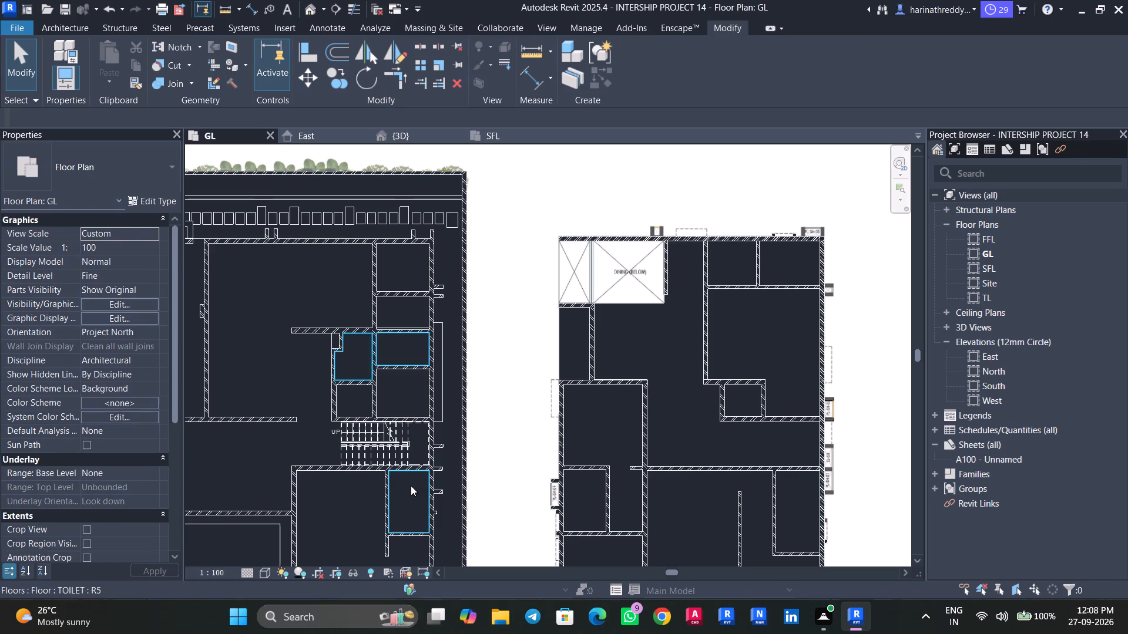
Check the coverage of the ground-floor toilet floor, the lift floor and the upper-storey toilet floor by selecting each.
click(411, 485)
scroll(497, 489, down, 1)
middle_drag(391, 442, 316, 386)
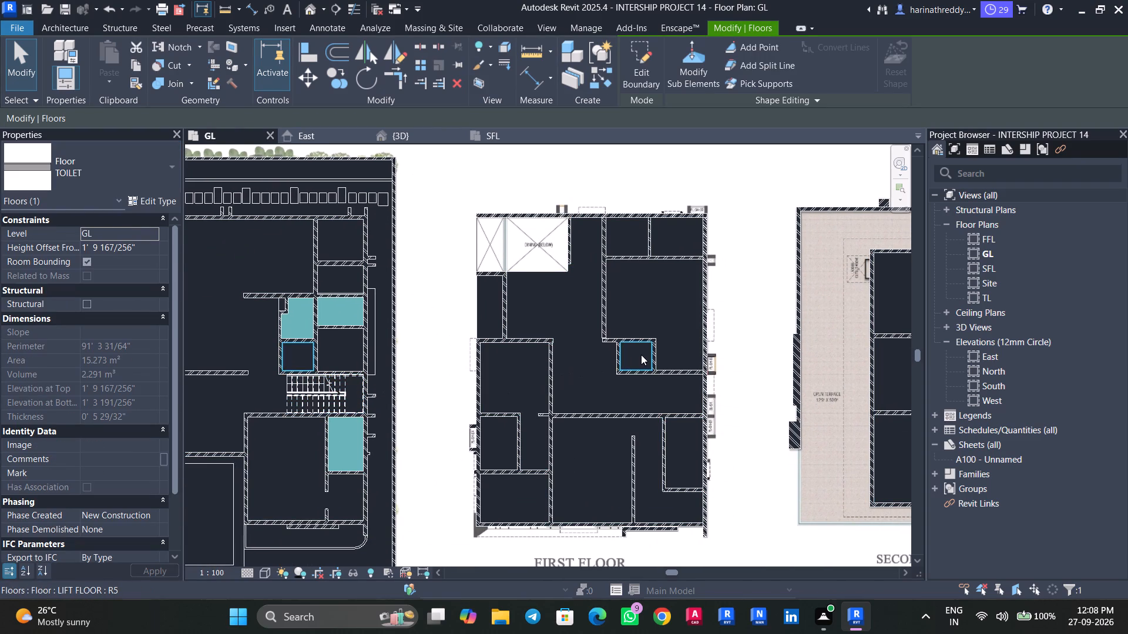
click(641, 355)
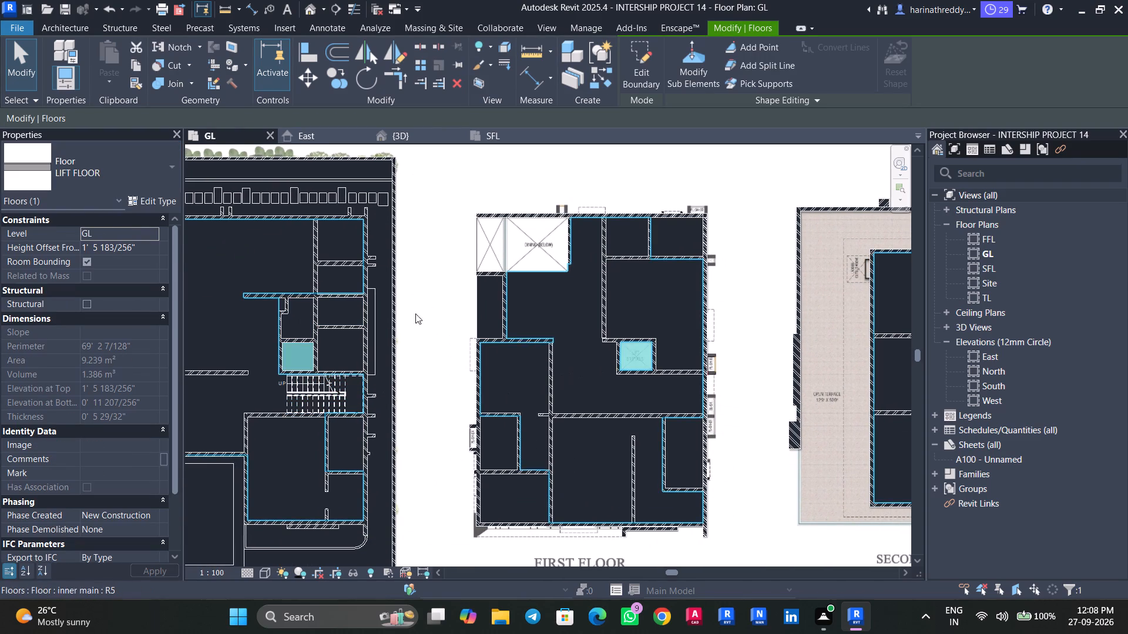
key(Escape)
click(683, 436)
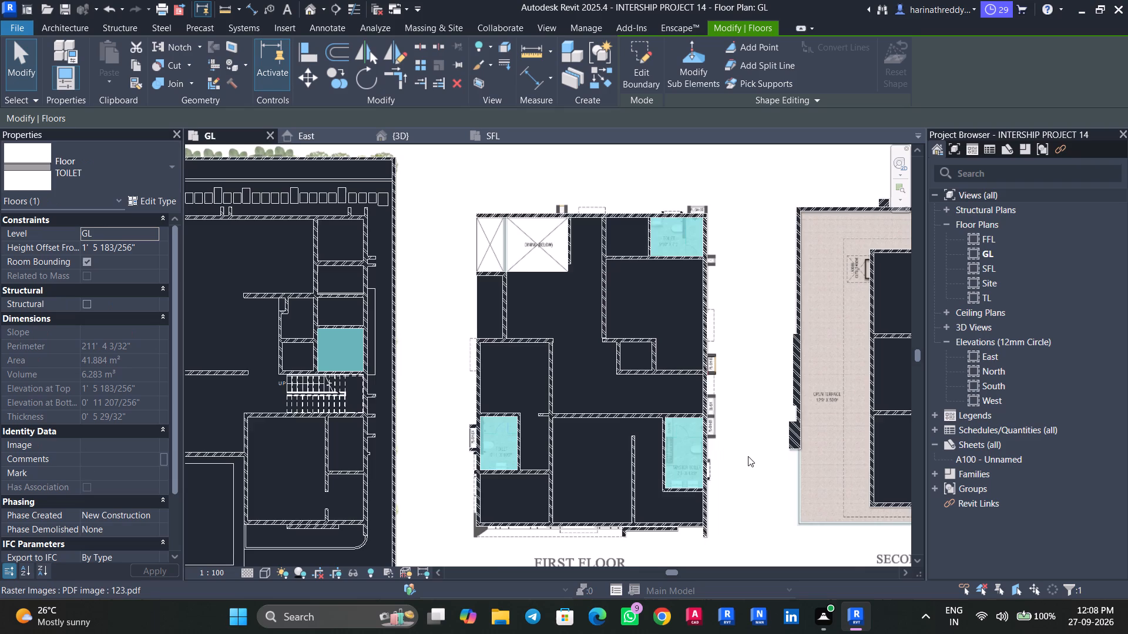
middle_drag(763, 457, 425, 445)
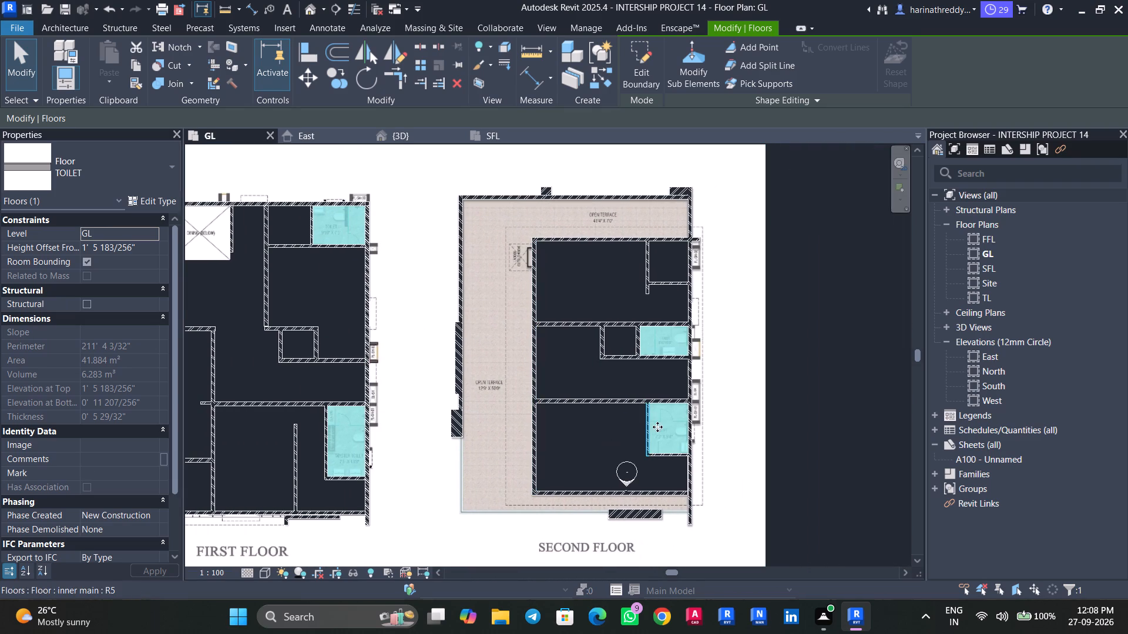
key(Escape)
Check the inner main floor's coverage across the ground, first and second floor plans by selecting it.
scroll(487, 301, up, 5)
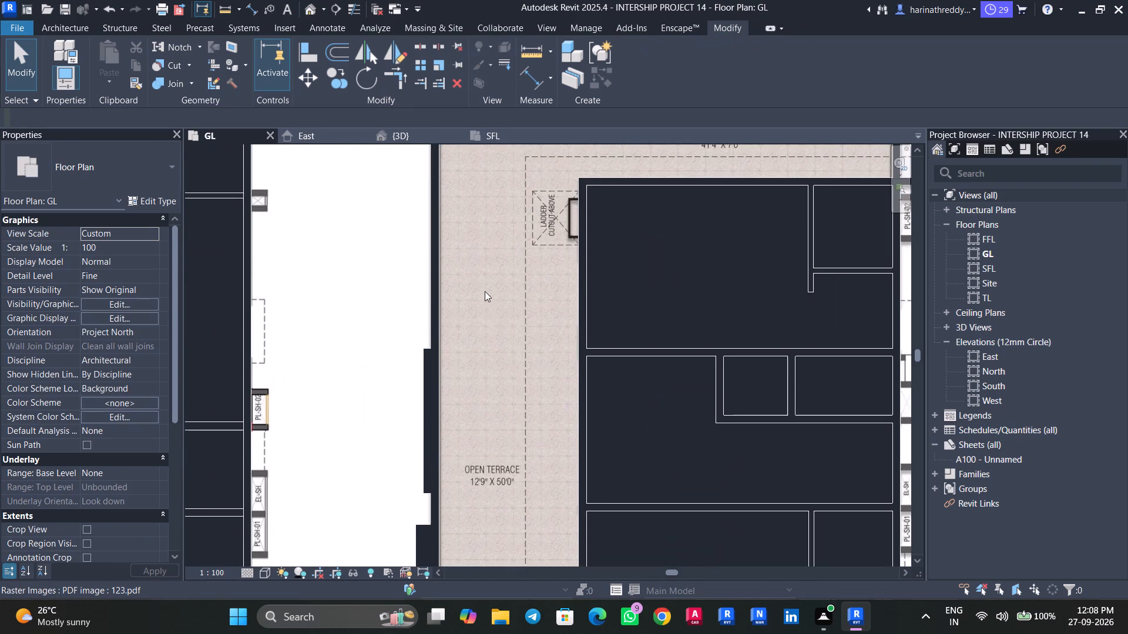
click(77, 23)
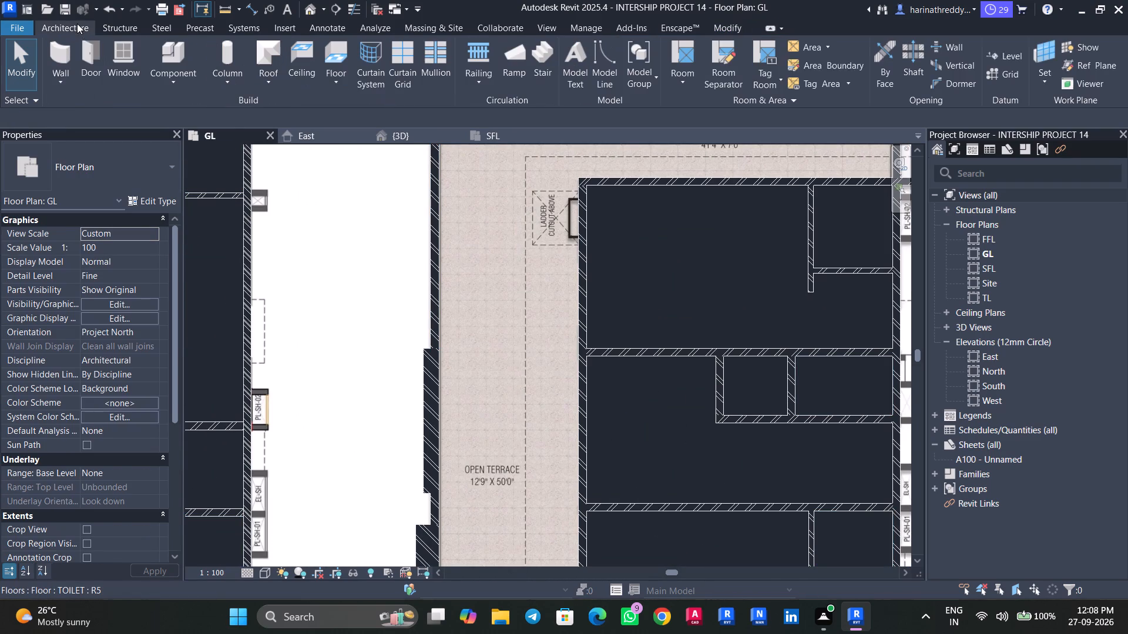
click(700, 269)
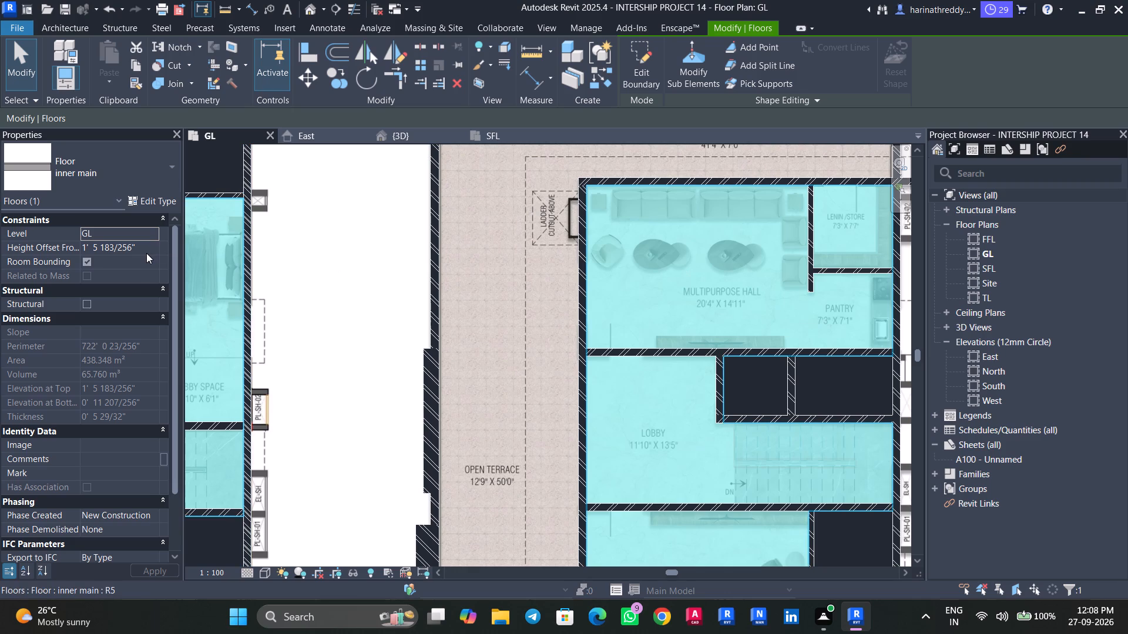
scroll(300, 305, down, 4)
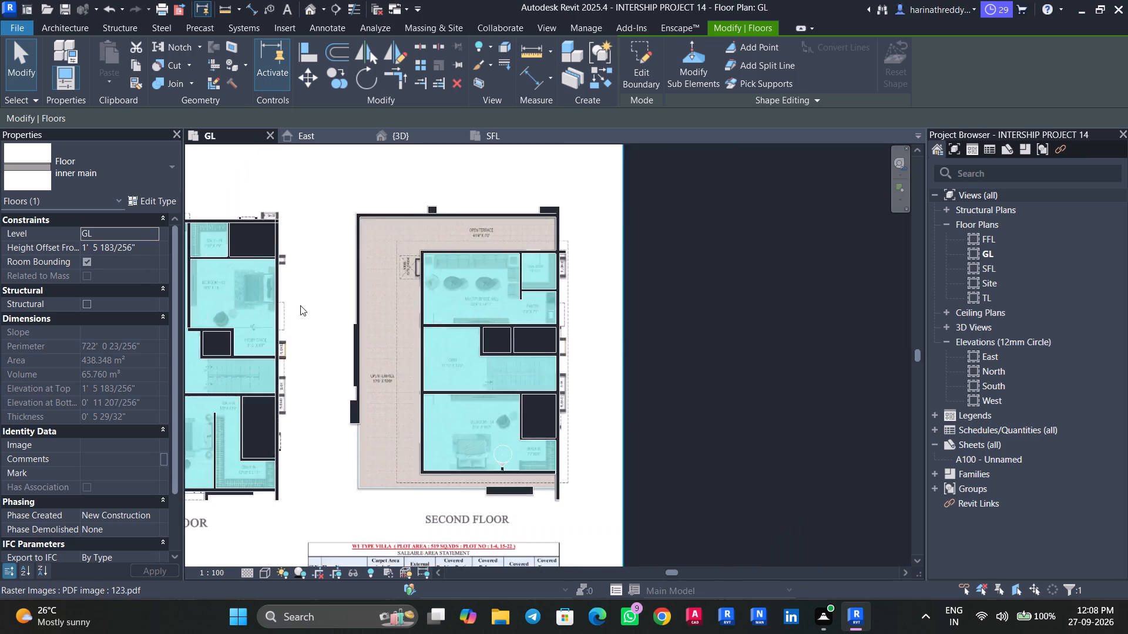
scroll(300, 305, down, 6)
middle_drag(300, 305, 493, 308)
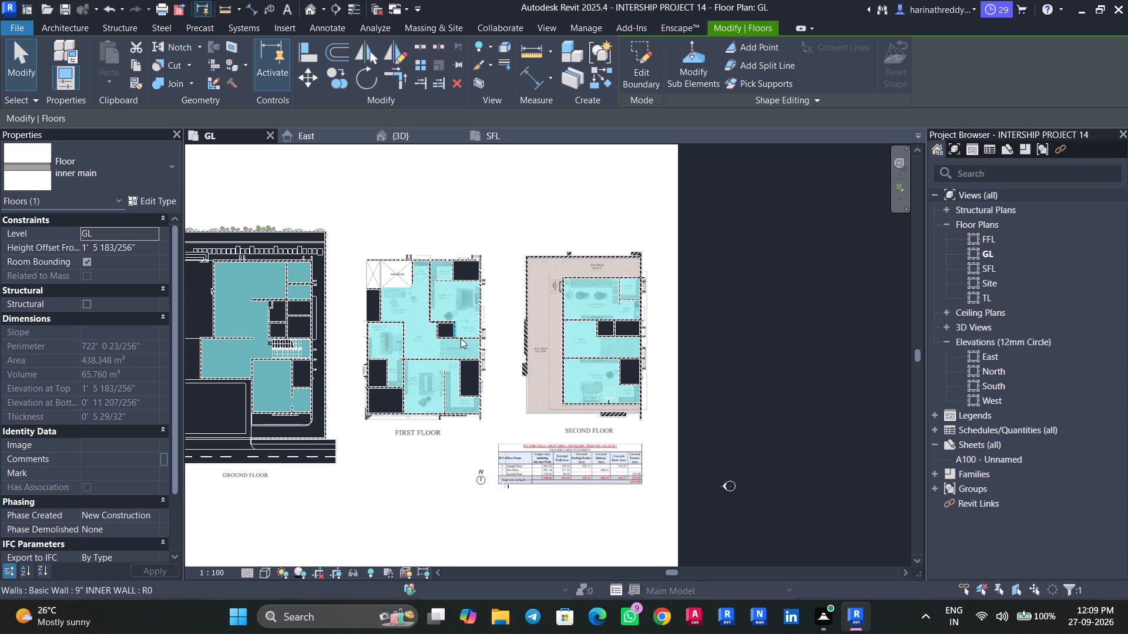
key(Escape)
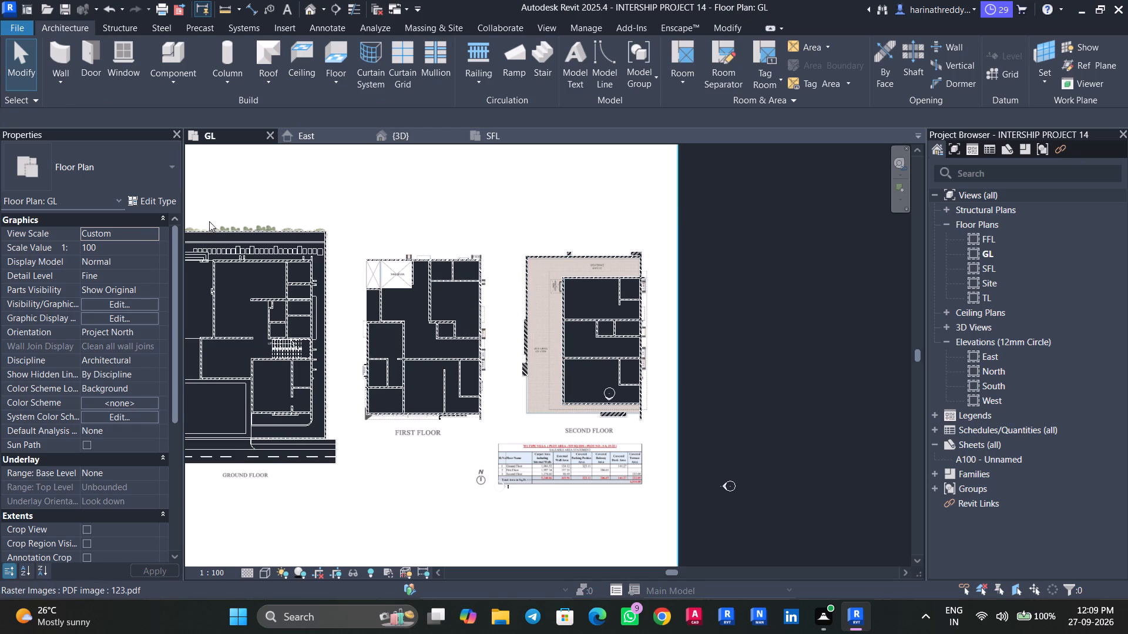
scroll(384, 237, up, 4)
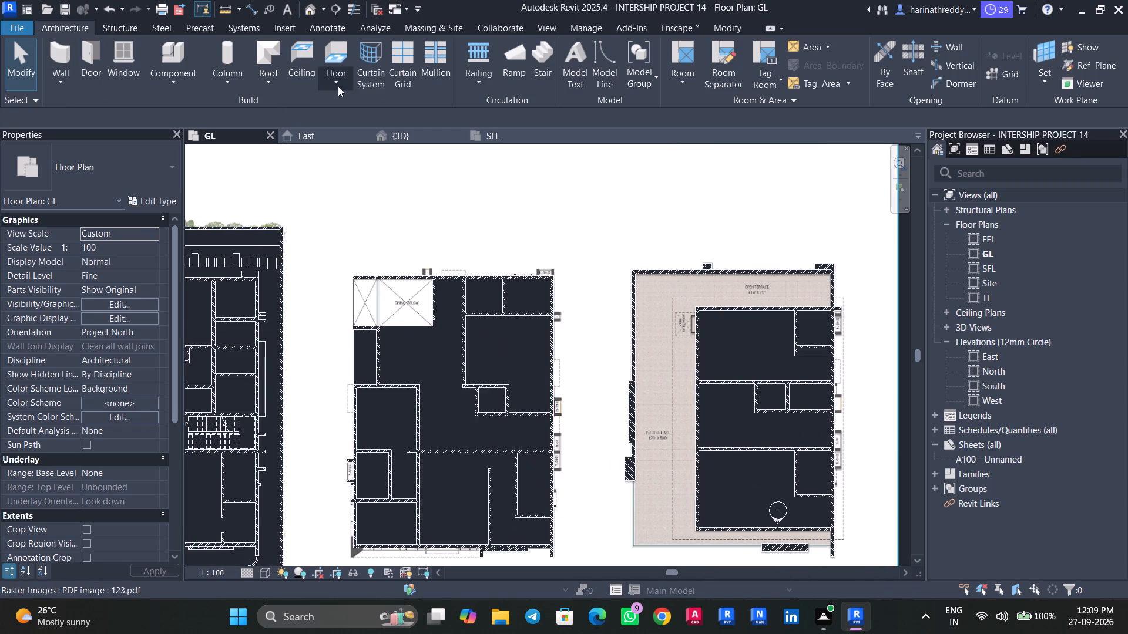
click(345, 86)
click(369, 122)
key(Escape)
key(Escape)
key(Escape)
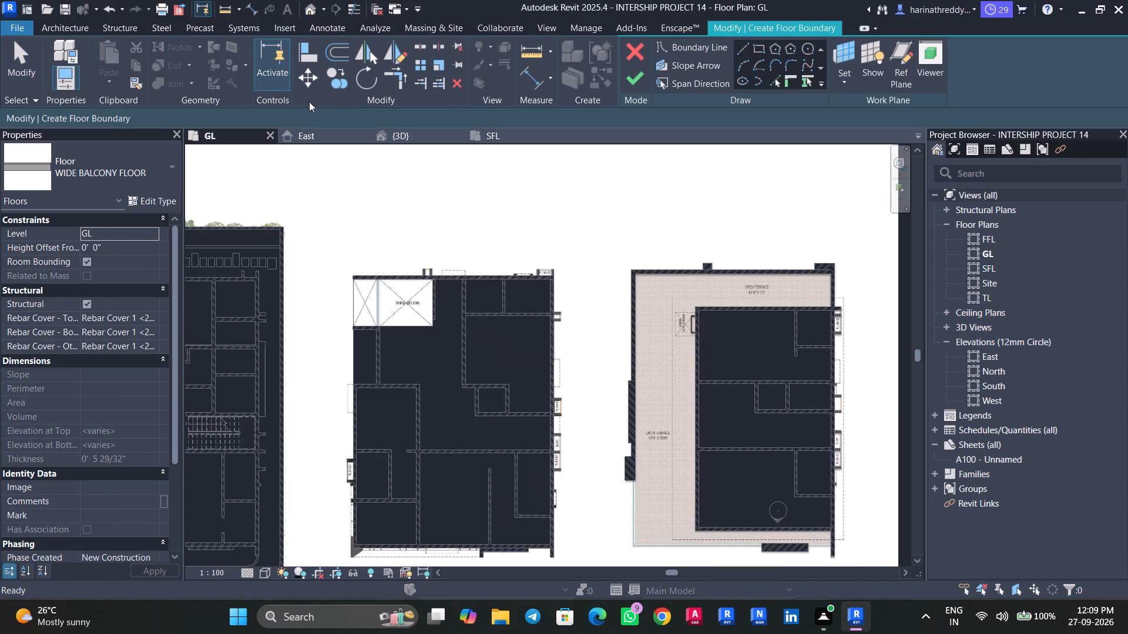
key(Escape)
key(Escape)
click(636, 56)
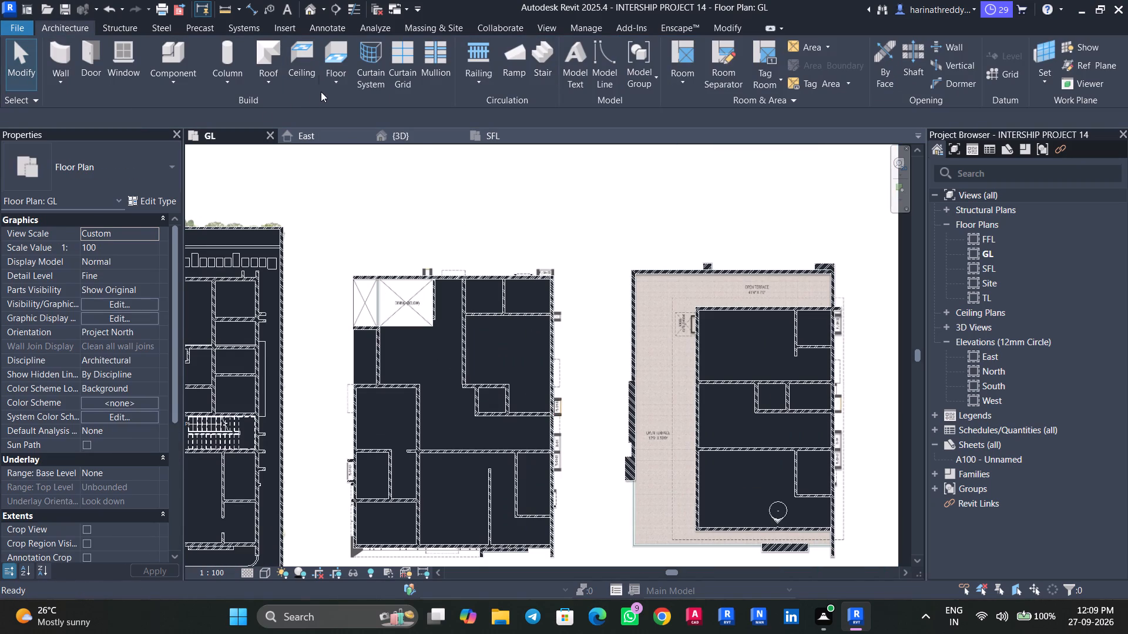
Start an architectural floor and duplicate the WIDE BALCONY FLOOR type as TERRACE FLOOR.
click(323, 89)
click(340, 102)
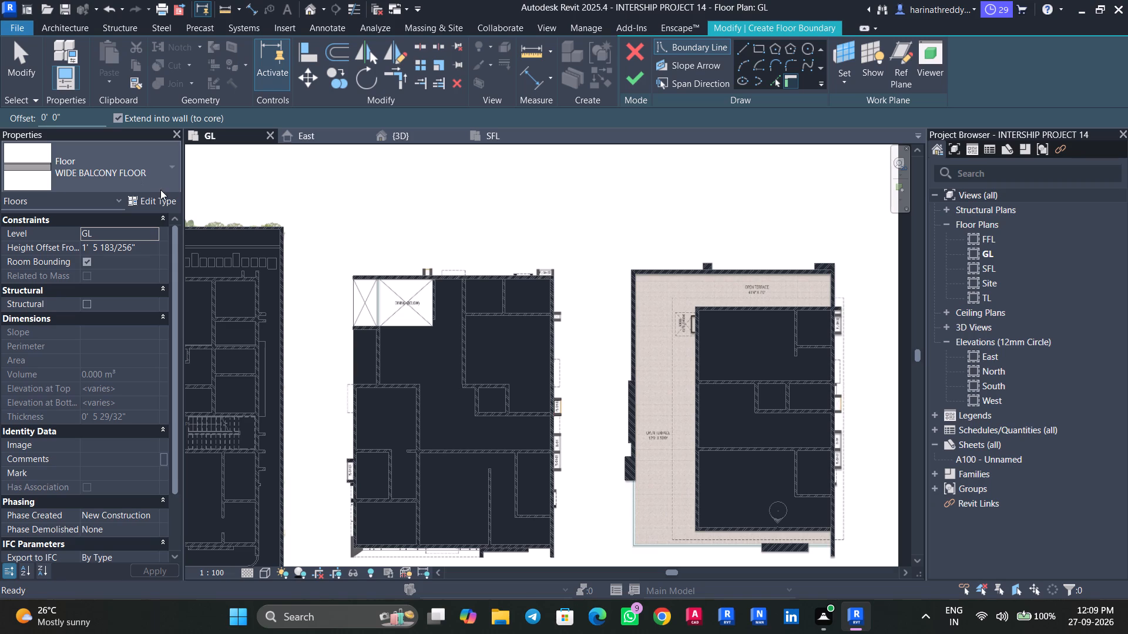
scroll(639, 406, up, 7)
middle_drag(624, 391, 245, 392)
scroll(245, 393, down, 4)
middle_drag(247, 389, 287, 335)
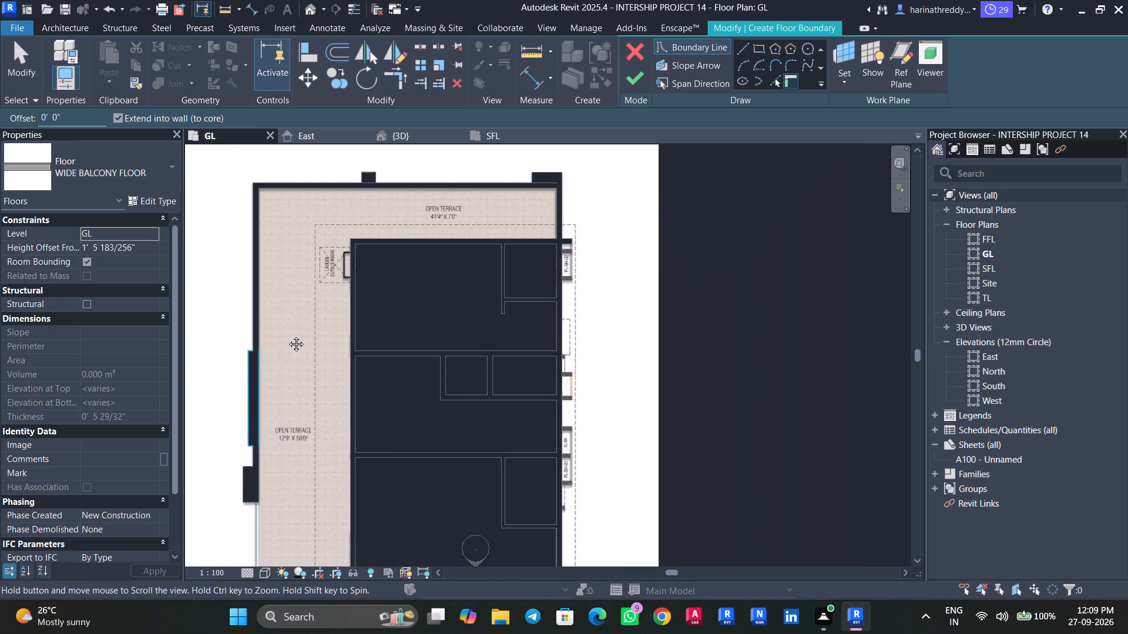
middle_drag(287, 335, 400, 194)
click(159, 202)
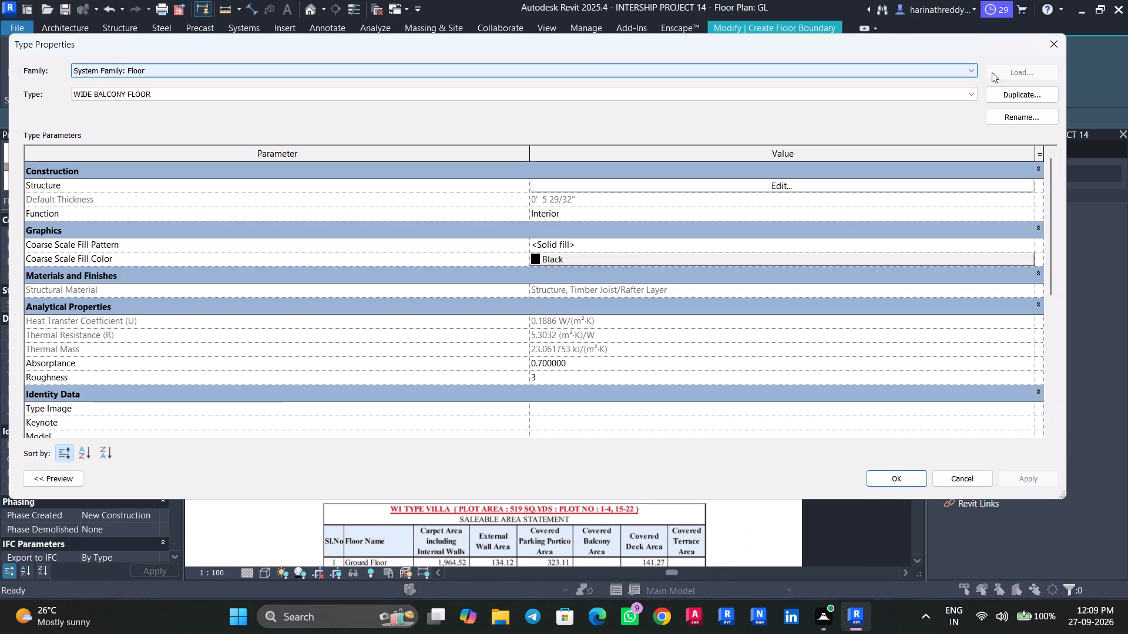
click(1006, 96)
text(TERRACE)
key(space)
text(FLOOR)
key(Return)
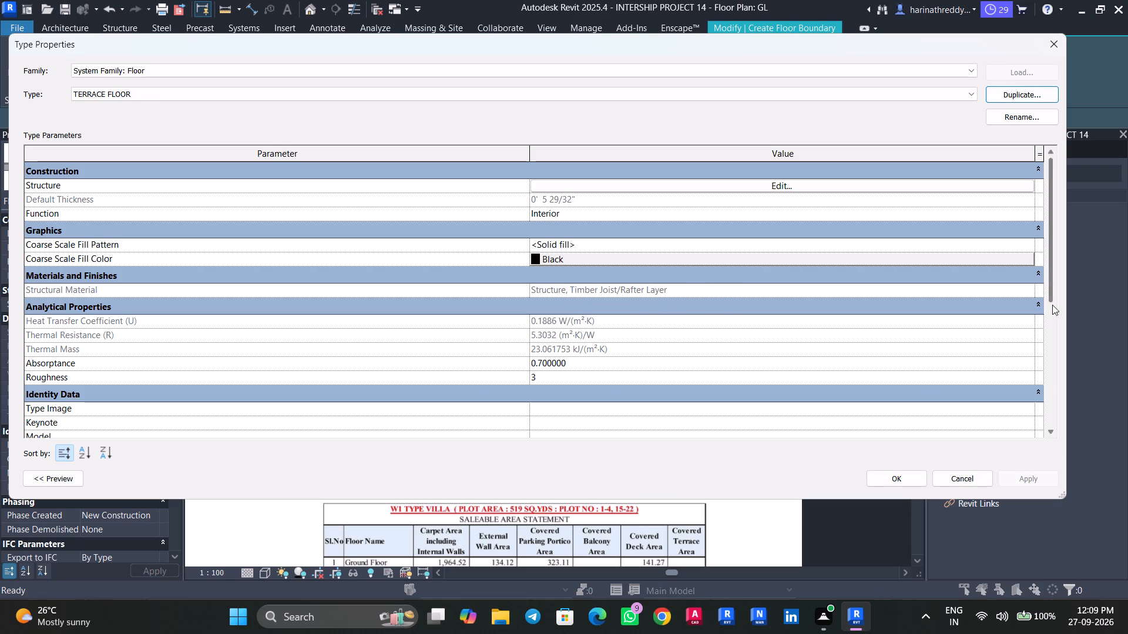
click(882, 468)
click(886, 474)
Sketch a rectangular floor boundary over the second floor's 41'4" x 7'0" open terrace along the inner wall faces.
middle_drag(673, 249, 751, 516)
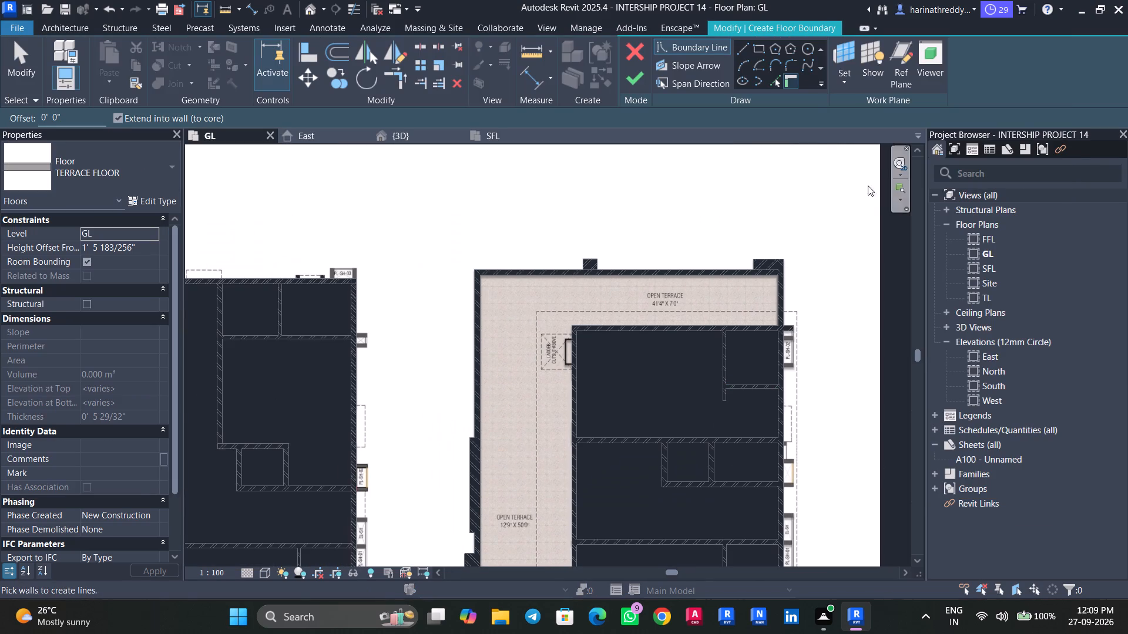
click(758, 49)
scroll(784, 294, up, 8)
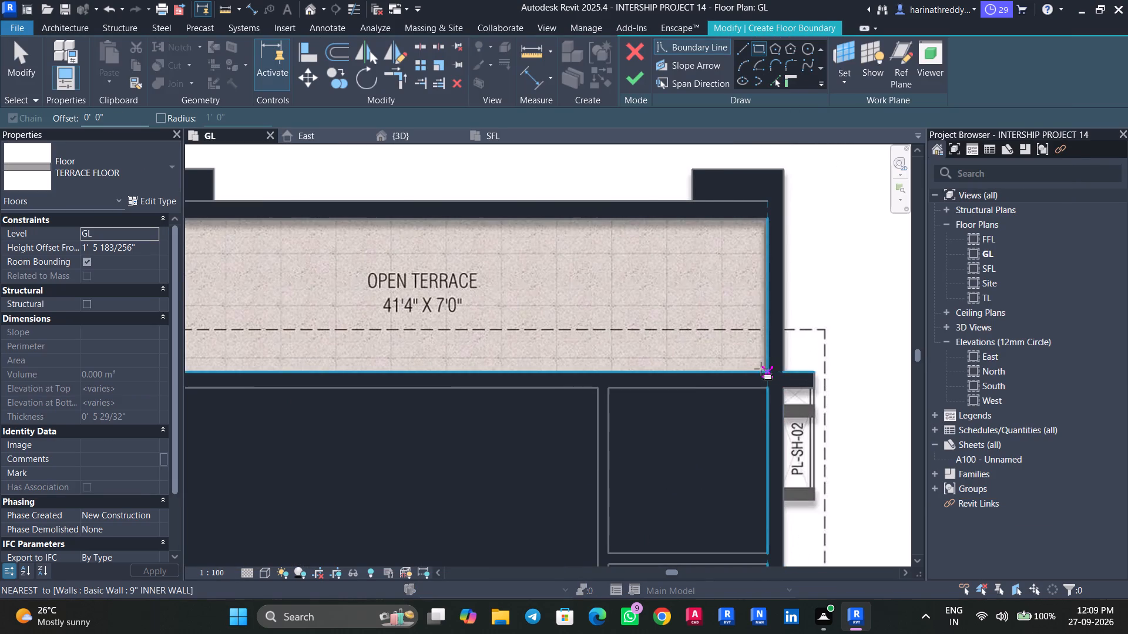
click(763, 369)
middle_drag(446, 265, 879, 300)
scroll(388, 269, up, 1)
middle_drag(402, 272, 713, 291)
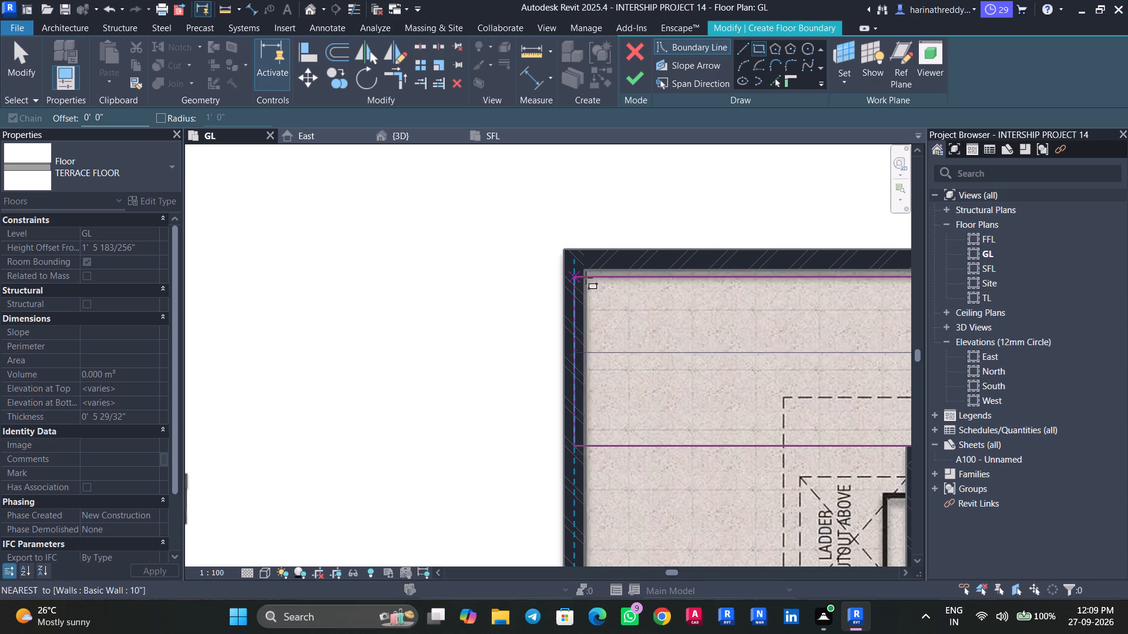
click(586, 272)
Add a boundary rectangle over the 12'9" x 50'0" open terrace, from its outer lower corner to the building's upper corner beside the ladder cutout.
scroll(656, 483, down, 7)
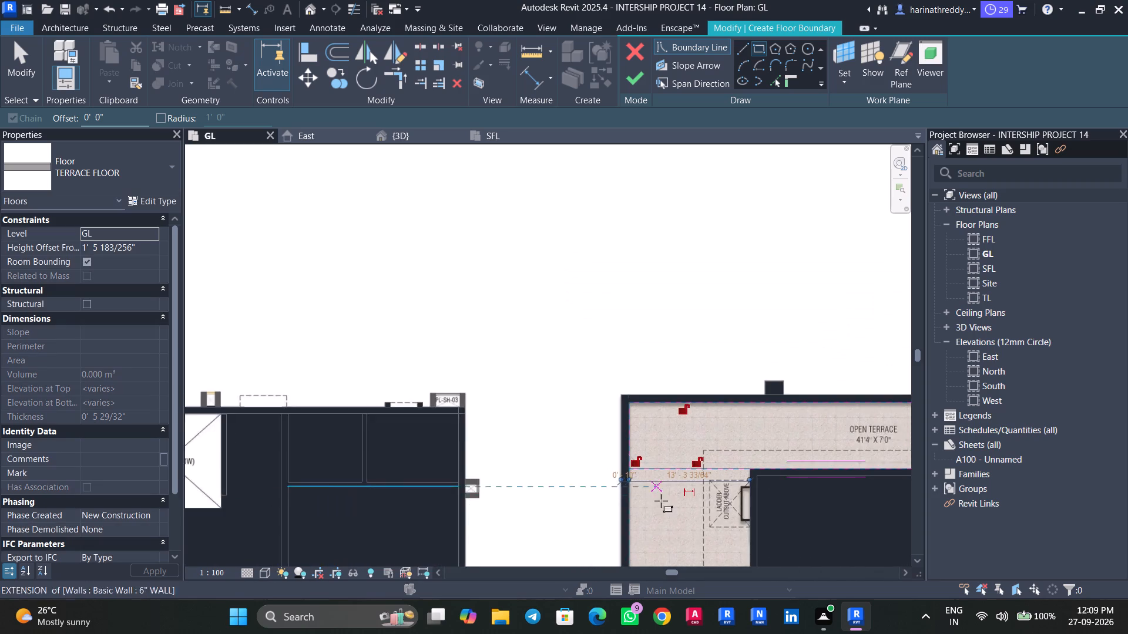
middle_drag(664, 505, 633, 207)
middle_drag(668, 404, 647, 183)
middle_drag(652, 392, 669, 291)
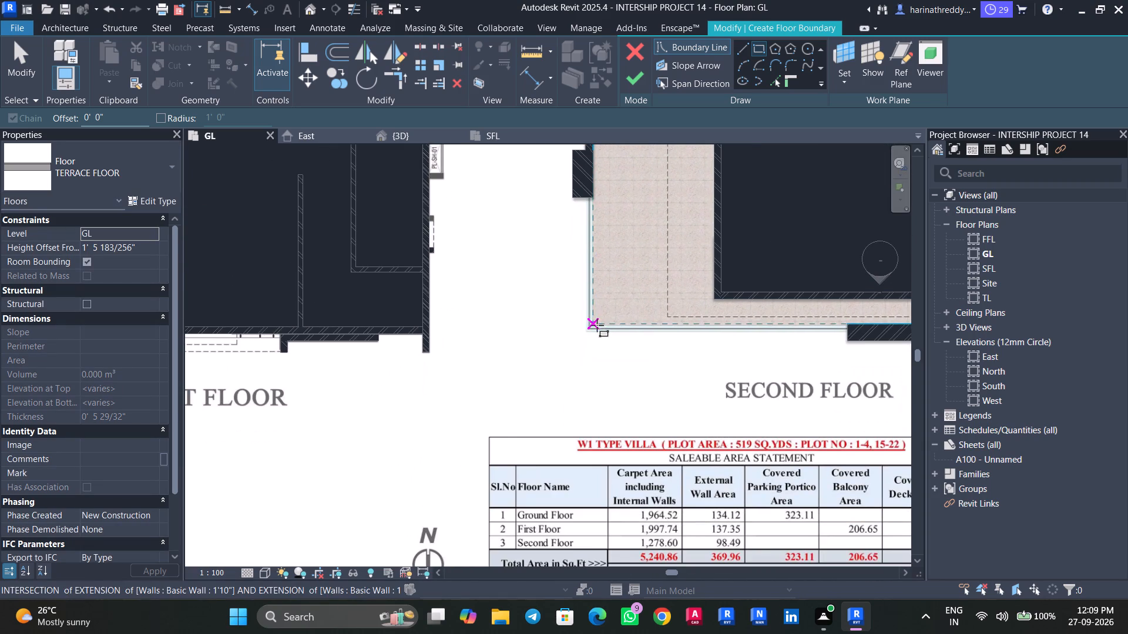
scroll(597, 326, up, 9)
click(580, 328)
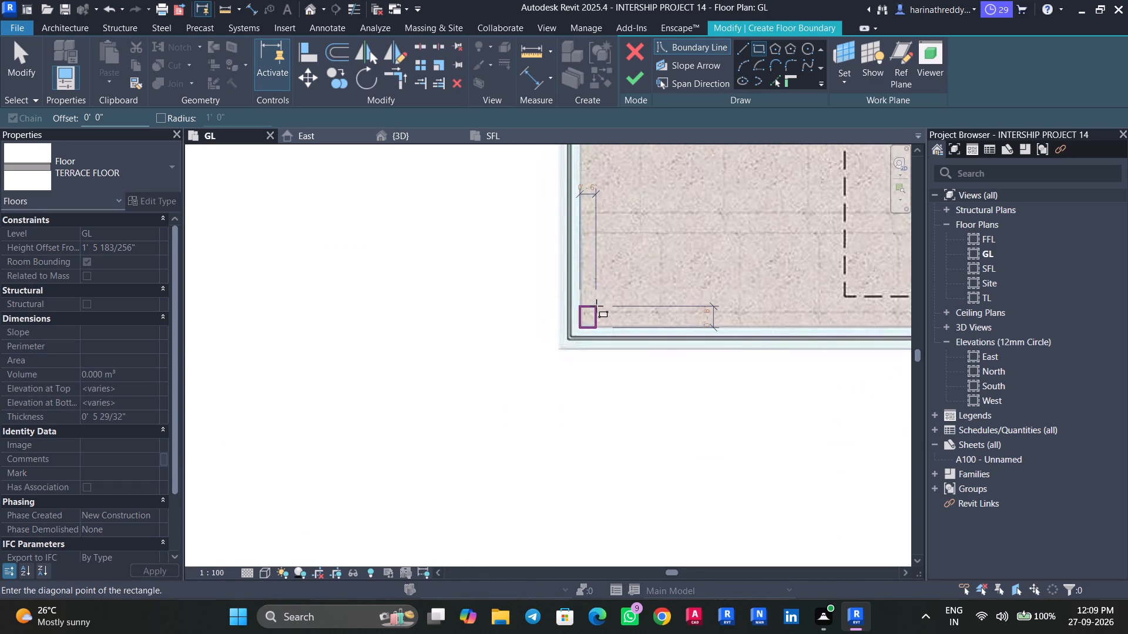
scroll(627, 258, down, 3)
scroll(627, 258, up, 1)
scroll(627, 258, down, 11)
middle_drag(664, 174, 681, 361)
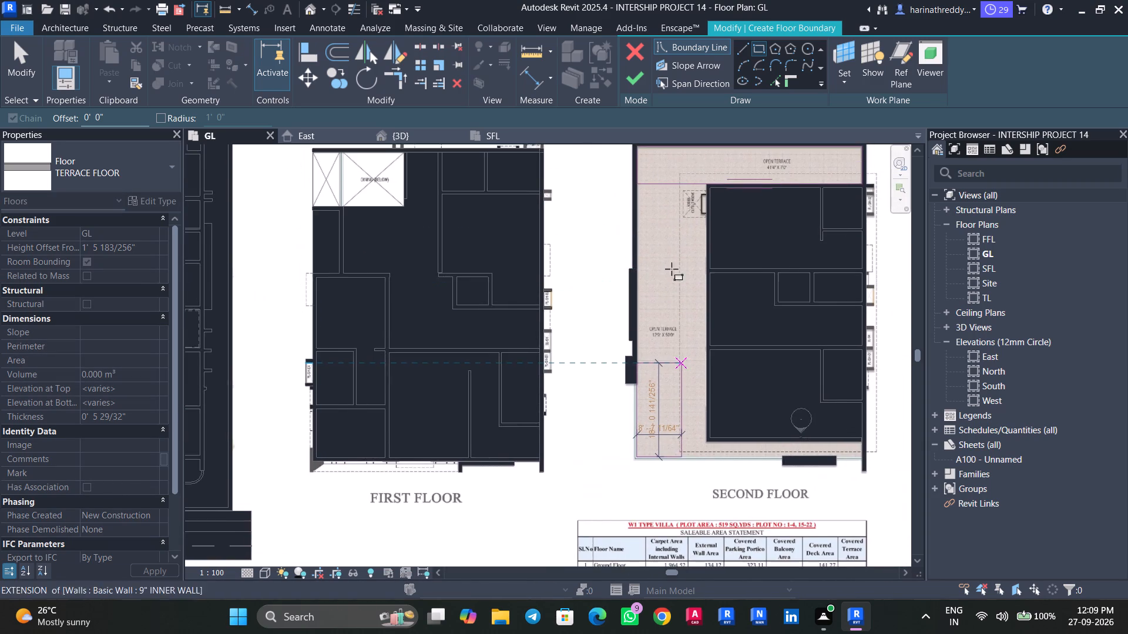
middle_drag(673, 179, 674, 299)
scroll(699, 312, up, 8)
scroll(704, 312, down, 1)
scroll(704, 312, up, 2)
click(724, 285)
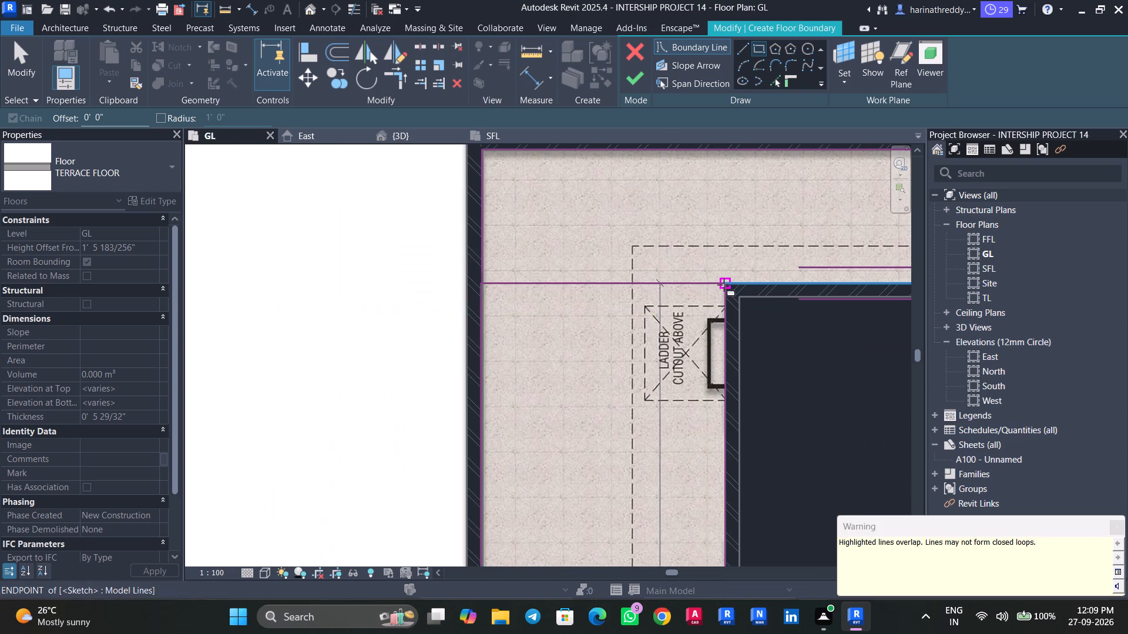
key(Escape)
Add a boundary rectangle about 30' by 3' over the terrace strip below the second-floor building's lower wall.
scroll(633, 393, down, 7)
scroll(634, 402, up, 1)
middle_drag(634, 402, 503, 163)
scroll(788, 530, up, 5)
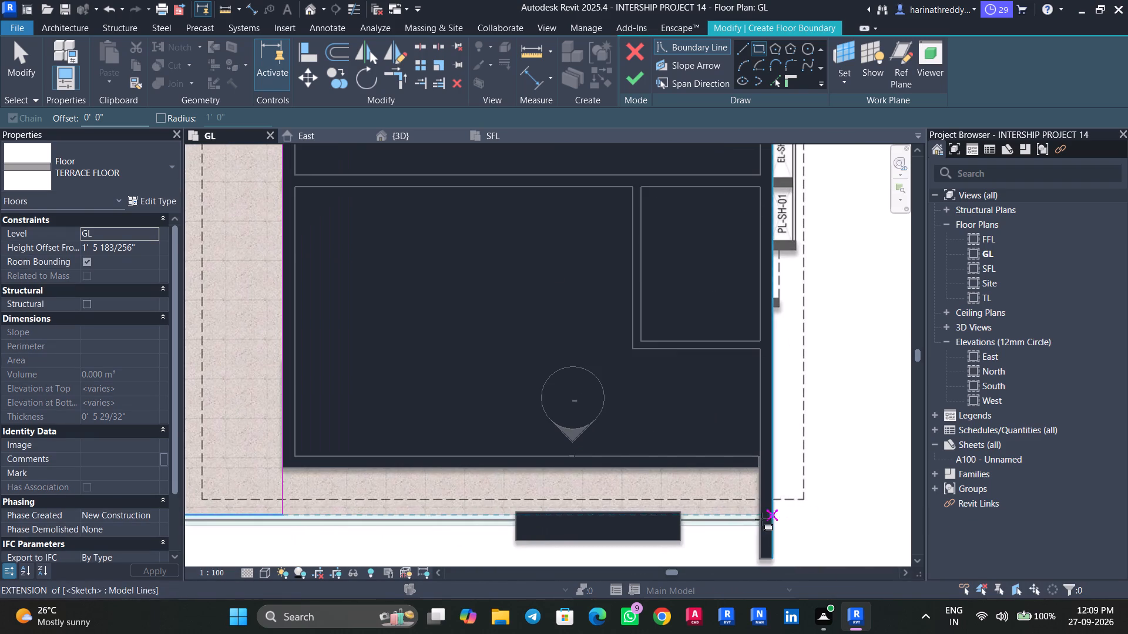
click(757, 519)
middle_drag(443, 492, 702, 476)
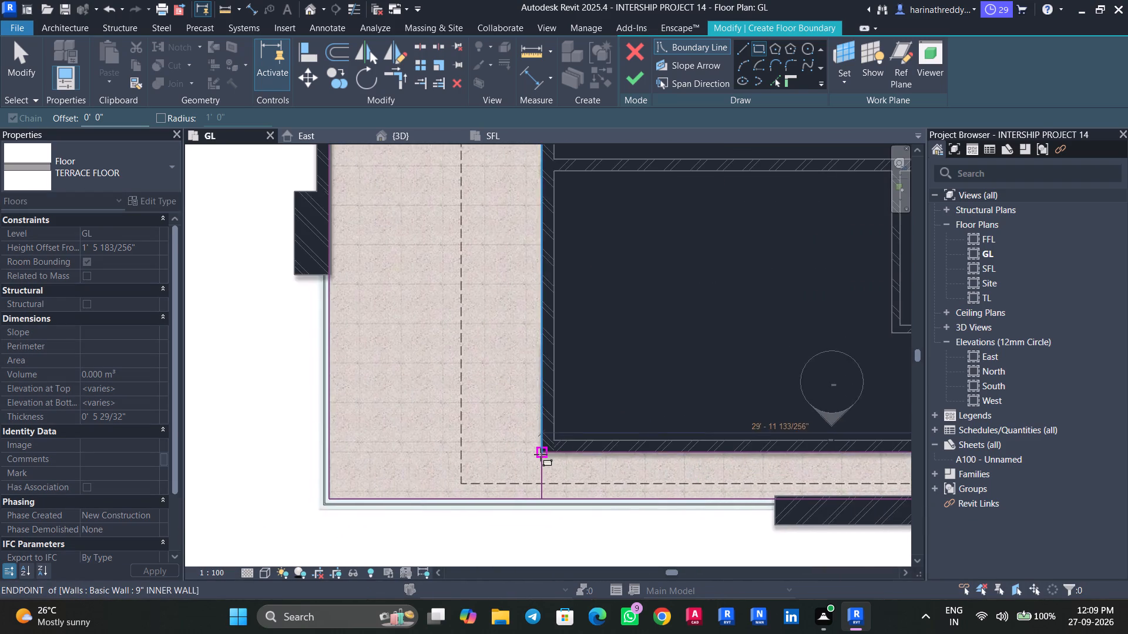
scroll(540, 455, up, 3)
click(540, 455)
key(Escape)
key(Escape)
Delete the dividing line between the side terrace and lower strip, and trim the boundary lines at the building's lower corner.
click(540, 478)
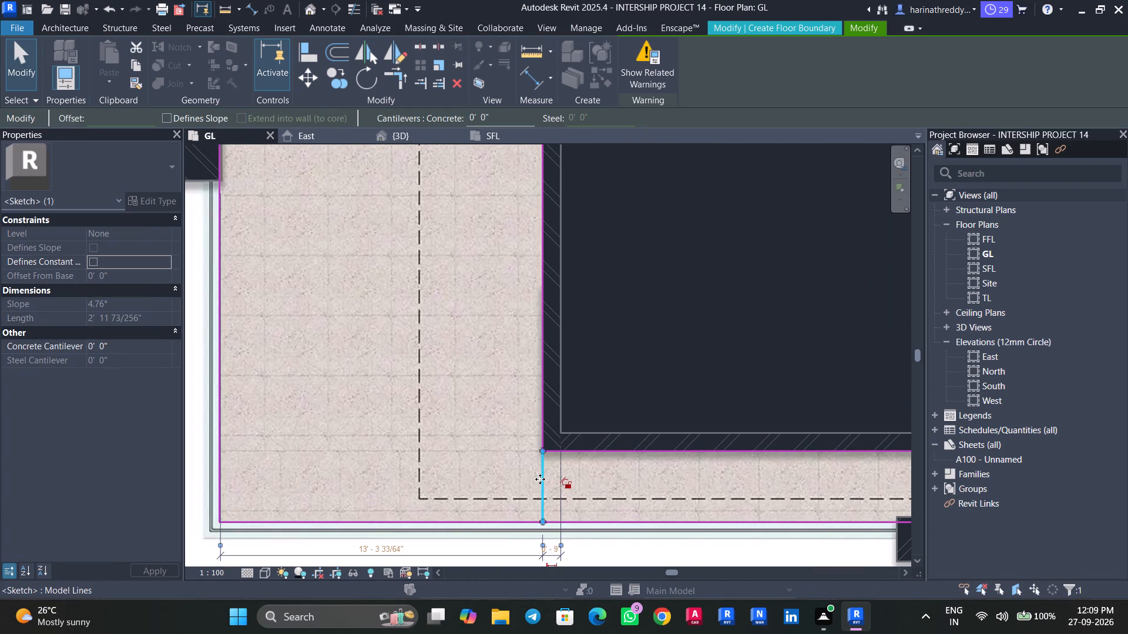
key(Delete)
key(t)
key(r)
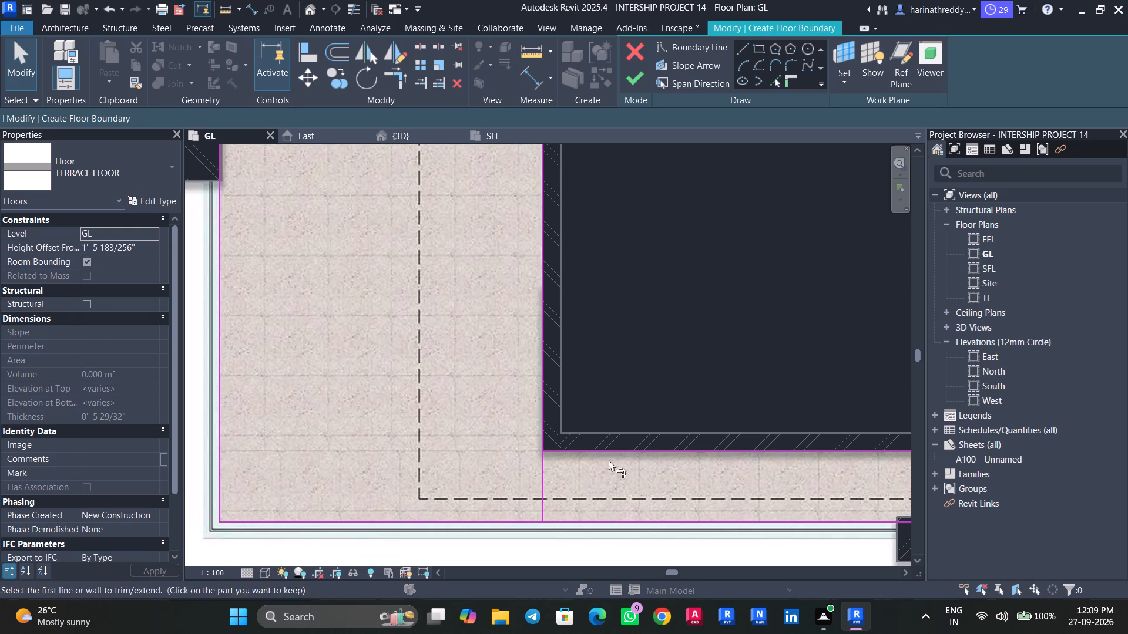
click(609, 455)
click(545, 427)
scroll(494, 470, down, 3)
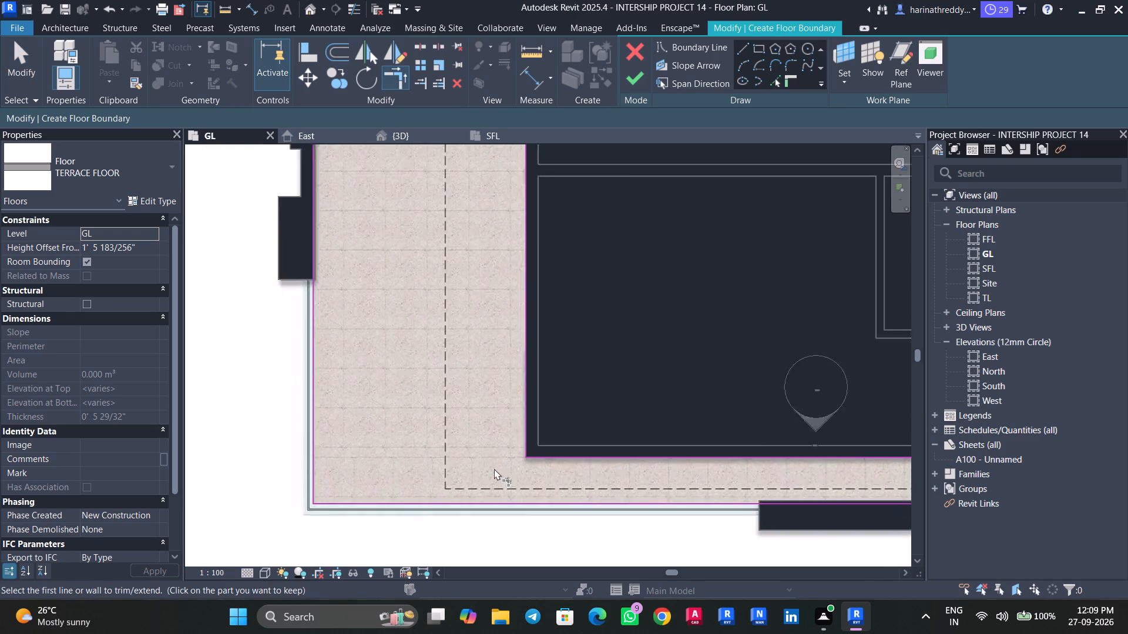
Trim the boundary lines at the building's upper corner and delete the leftover line across the side terrace beside the ladder cutout.
scroll(494, 468, down, 5)
middle_drag(447, 220, 460, 508)
middle_drag(471, 369, 483, 459)
scroll(536, 461, up, 4)
click(535, 462)
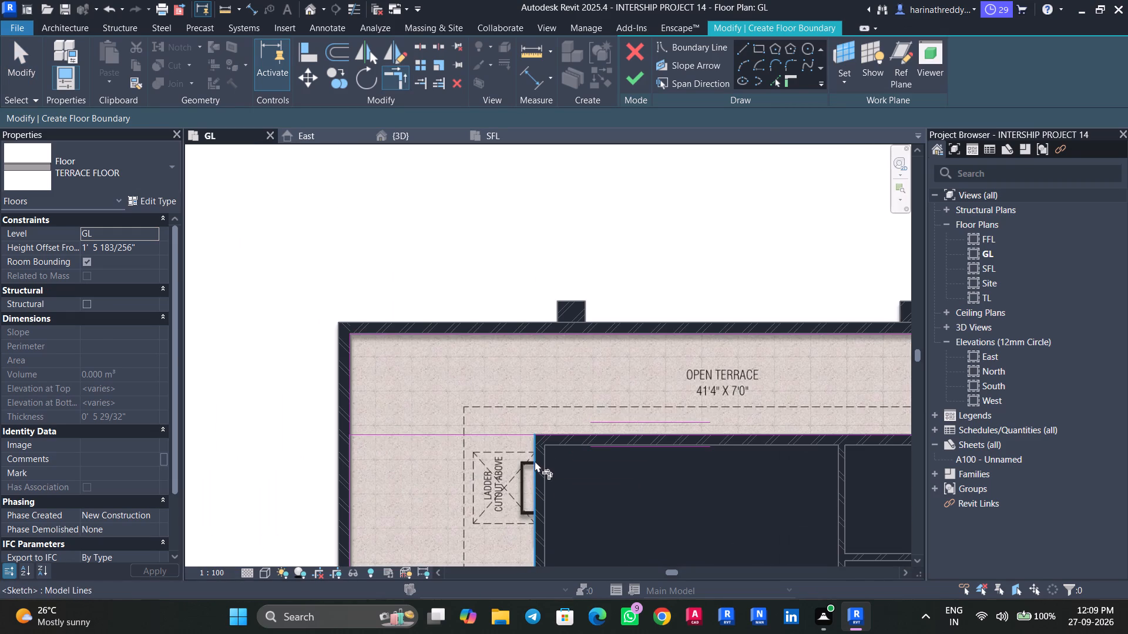
click(557, 433)
key(Escape)
click(481, 433)
key(Delete)
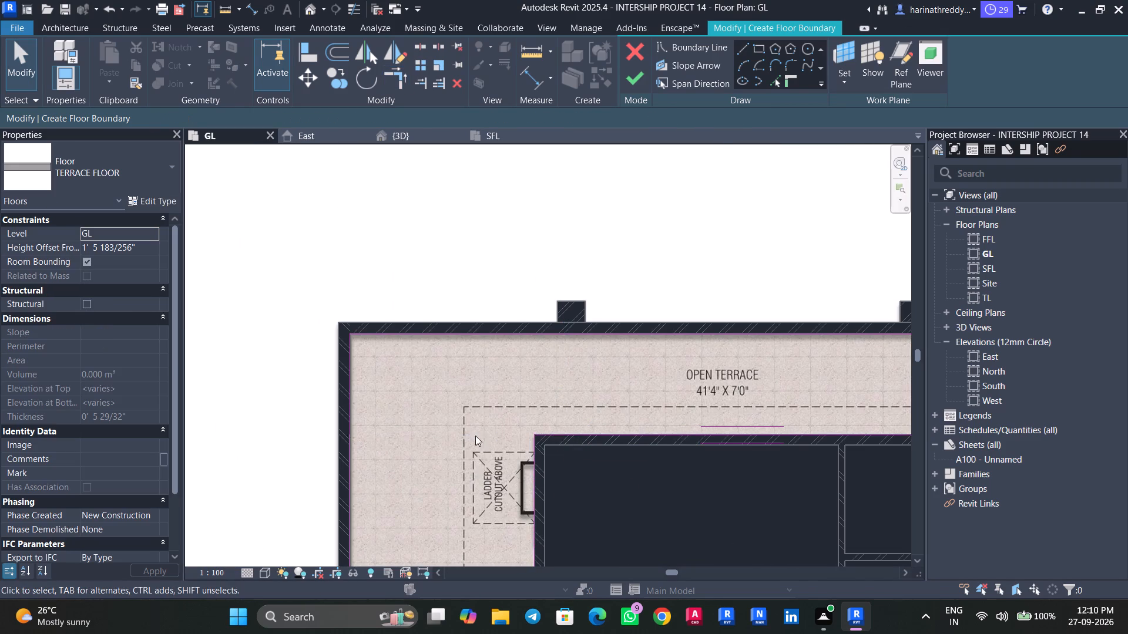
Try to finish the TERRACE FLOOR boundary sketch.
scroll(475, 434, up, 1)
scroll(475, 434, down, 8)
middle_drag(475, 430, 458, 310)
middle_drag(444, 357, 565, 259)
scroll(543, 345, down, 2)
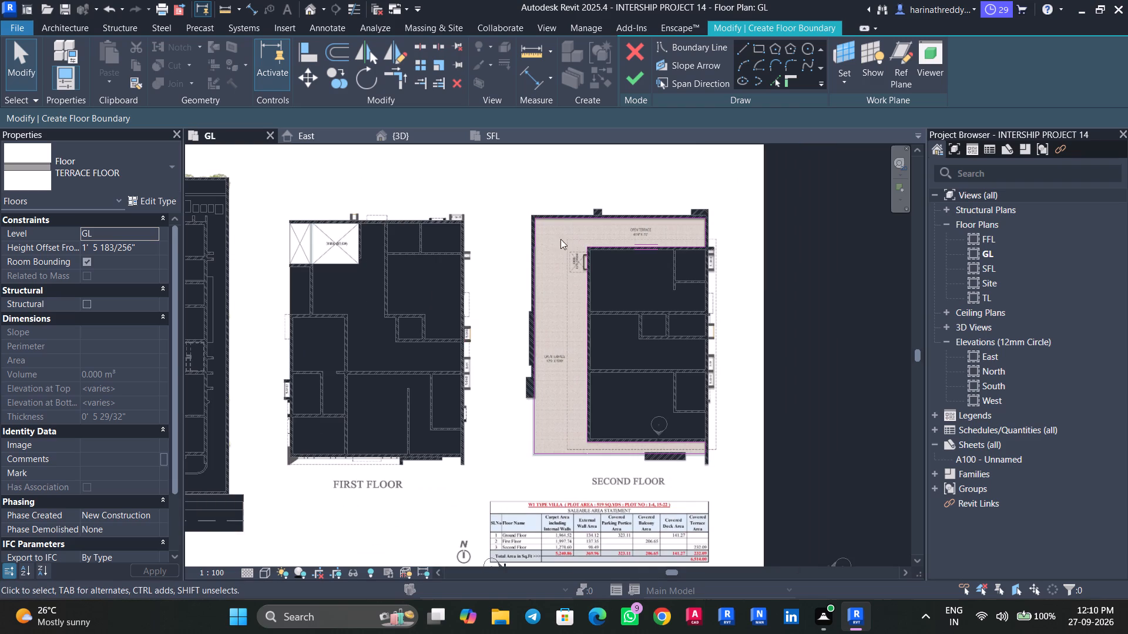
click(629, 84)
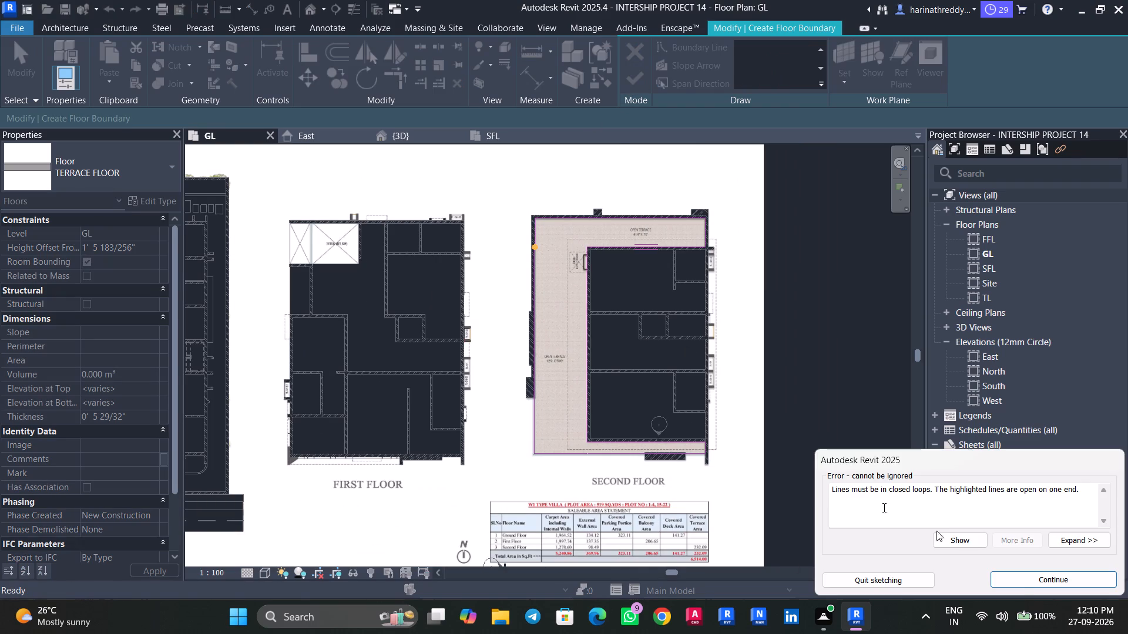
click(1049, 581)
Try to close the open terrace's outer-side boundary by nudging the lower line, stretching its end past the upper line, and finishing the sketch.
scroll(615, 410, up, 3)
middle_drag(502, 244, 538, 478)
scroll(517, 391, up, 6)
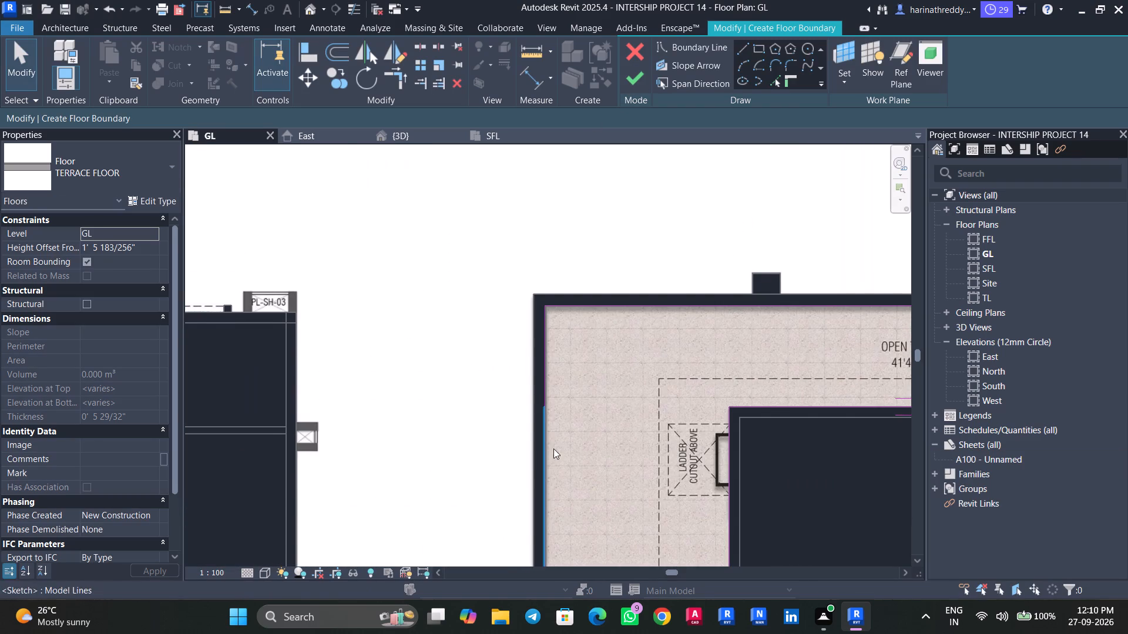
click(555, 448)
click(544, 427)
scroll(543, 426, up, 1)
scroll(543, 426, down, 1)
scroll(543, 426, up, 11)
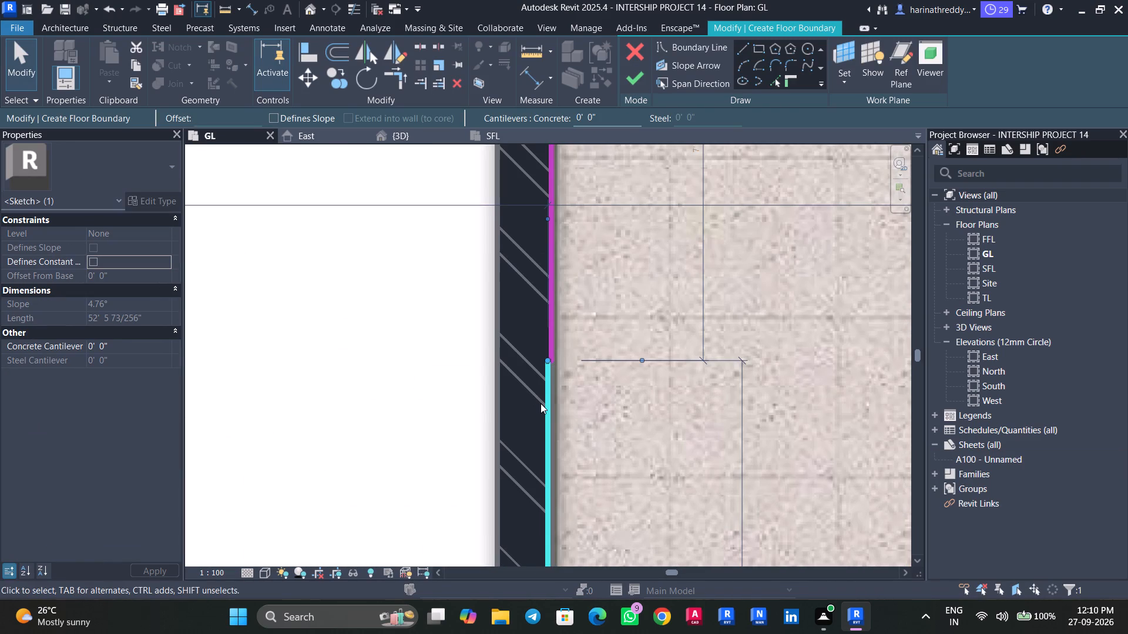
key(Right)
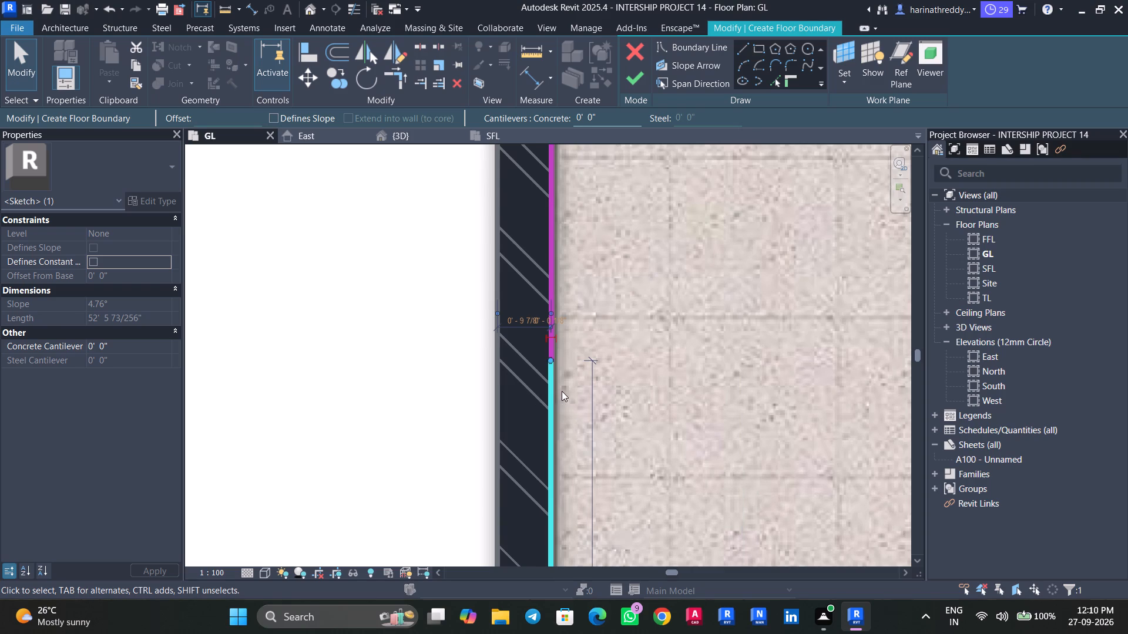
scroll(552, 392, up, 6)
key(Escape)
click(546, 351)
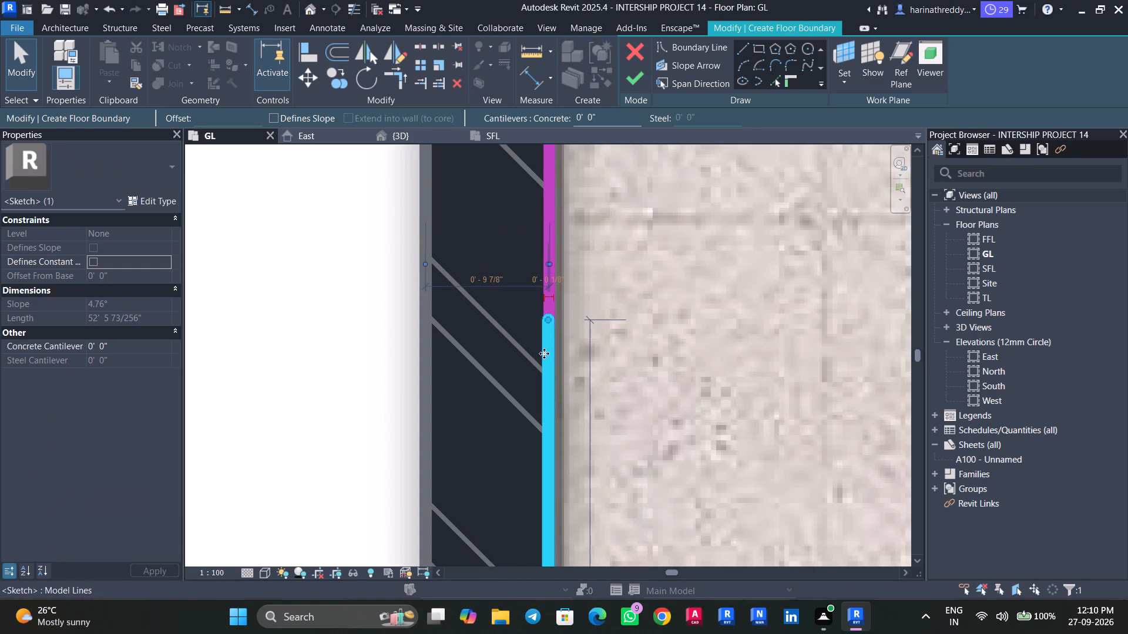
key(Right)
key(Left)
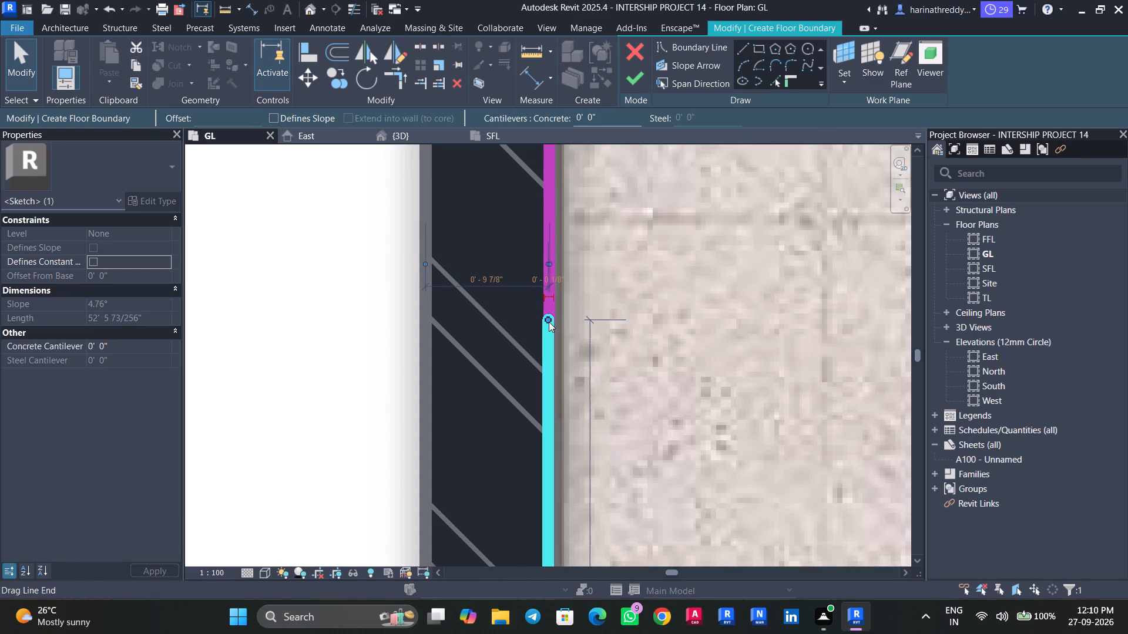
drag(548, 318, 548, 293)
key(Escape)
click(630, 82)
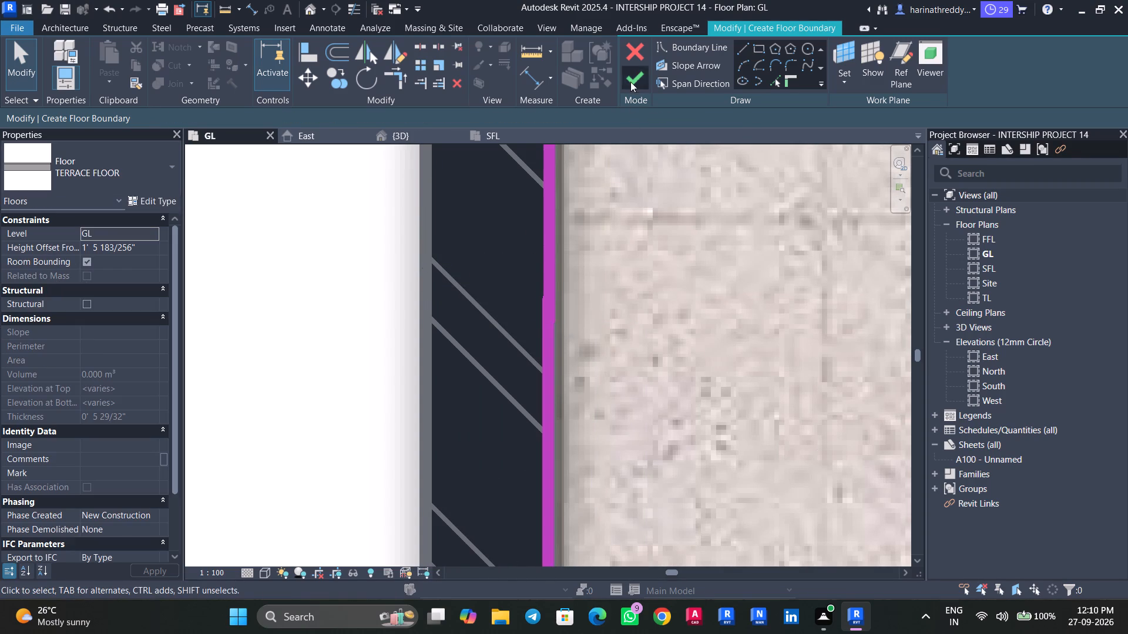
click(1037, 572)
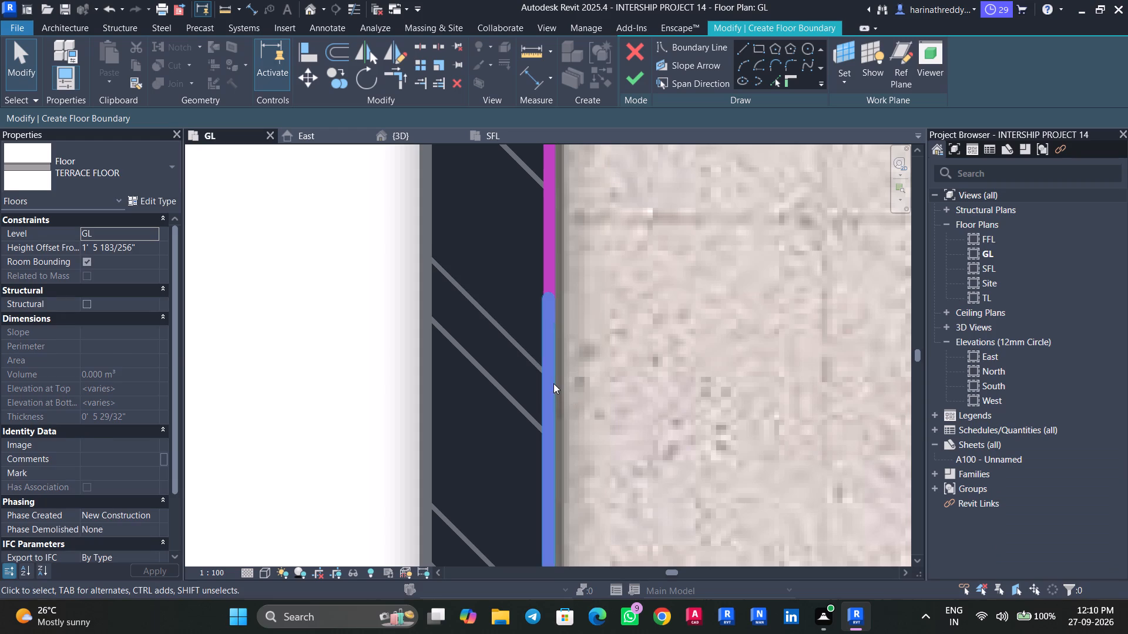
Delete the misaligned lower line on the terrace's outer side and trim/extend the remaining upper line to the bottom boundary line, forming a corner.
click(553, 383)
scroll(550, 380, down, 10)
key(Delete)
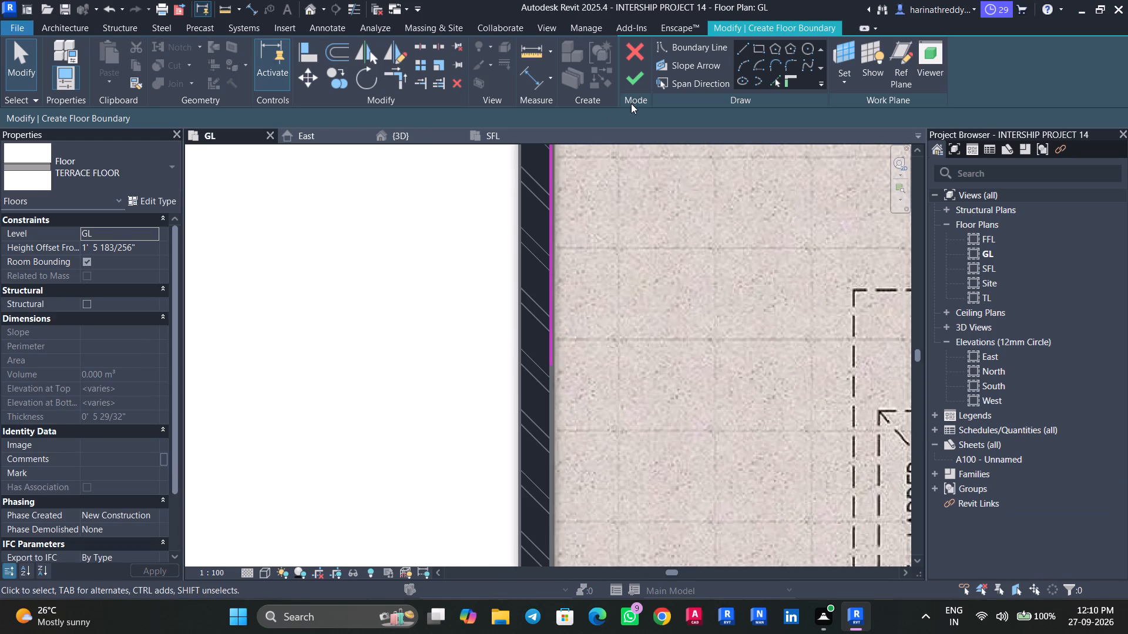
click(401, 83)
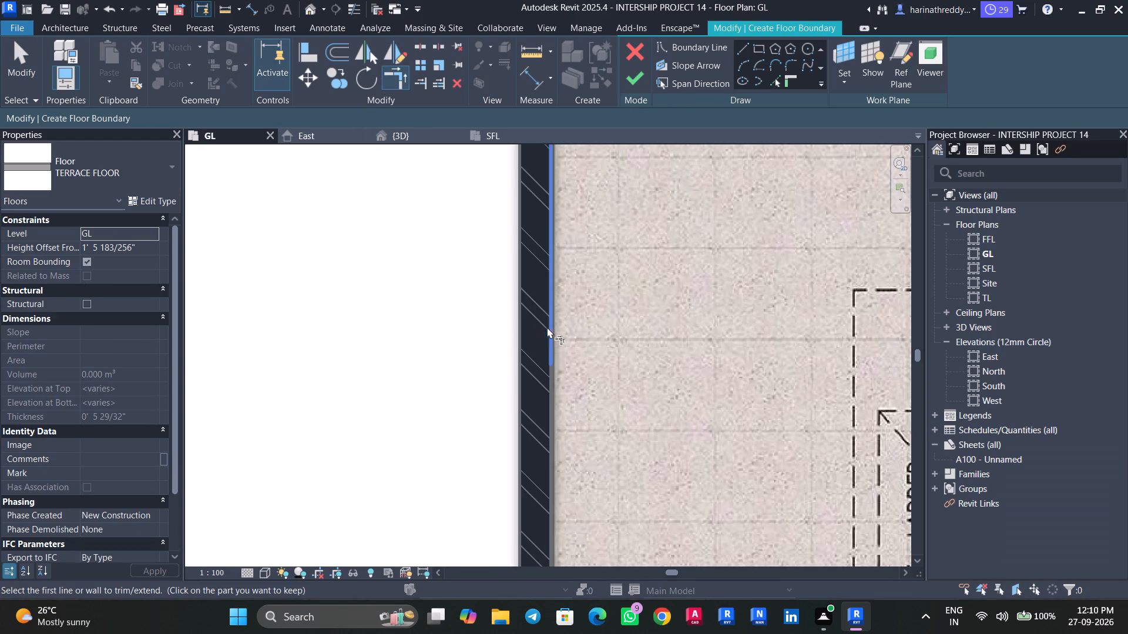
click(551, 329)
scroll(560, 337, down, 12)
middle_drag(596, 416, 592, 177)
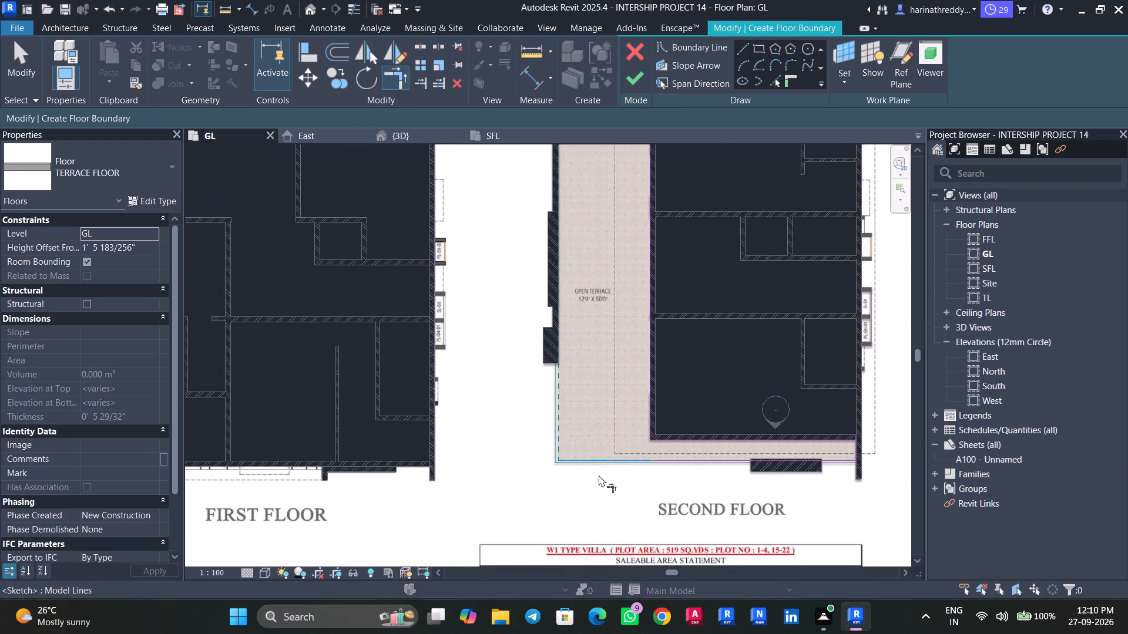
scroll(620, 468, up, 6)
click(597, 450)
key(Escape)
key(Escape)
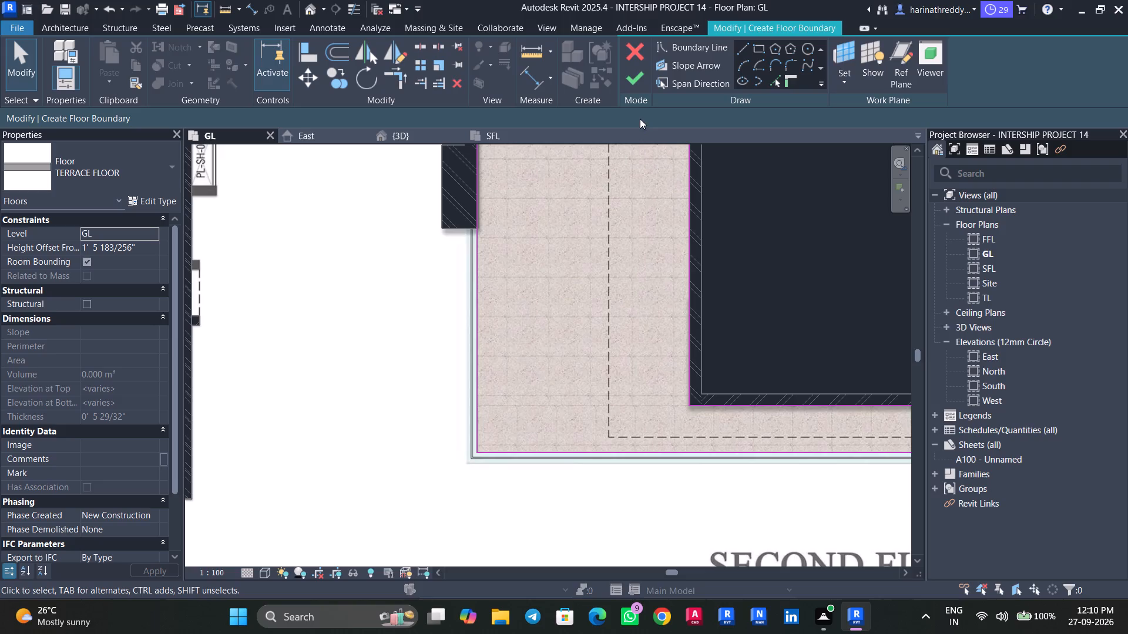
Finish the boundary sketch to create the TERRACE FLOOR around the second-floor building, leaving the floor deselected.
click(635, 75)
scroll(608, 366, down, 8)
middle_drag(603, 351, 604, 497)
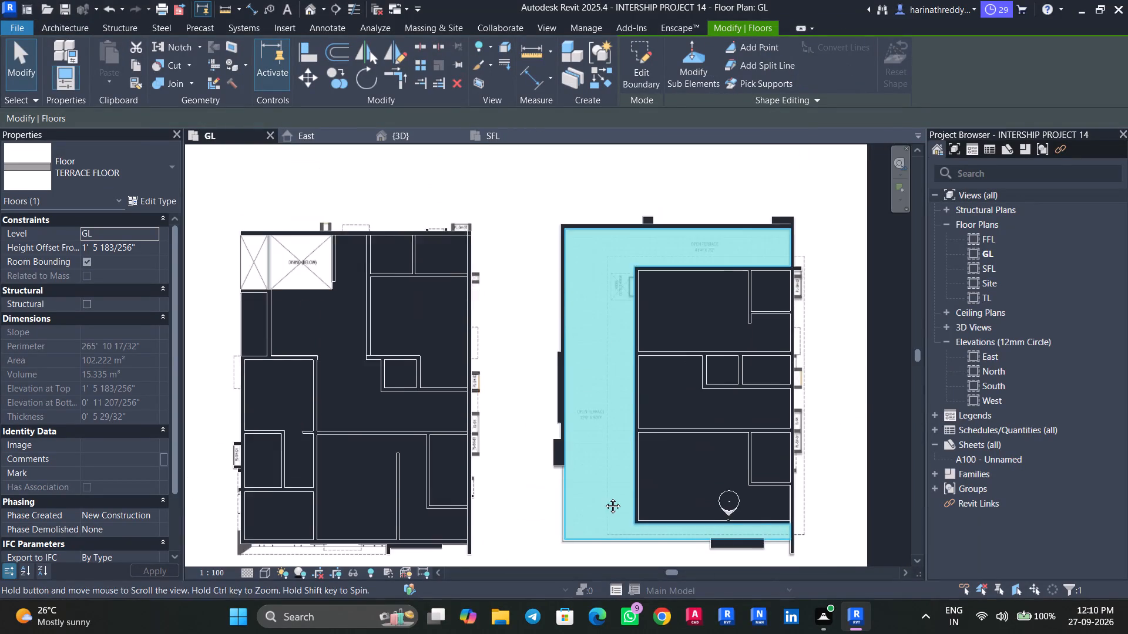
middle_drag(604, 497, 604, 498)
scroll(599, 485, down, 4)
middle_drag(588, 420, 589, 510)
key(Escape)
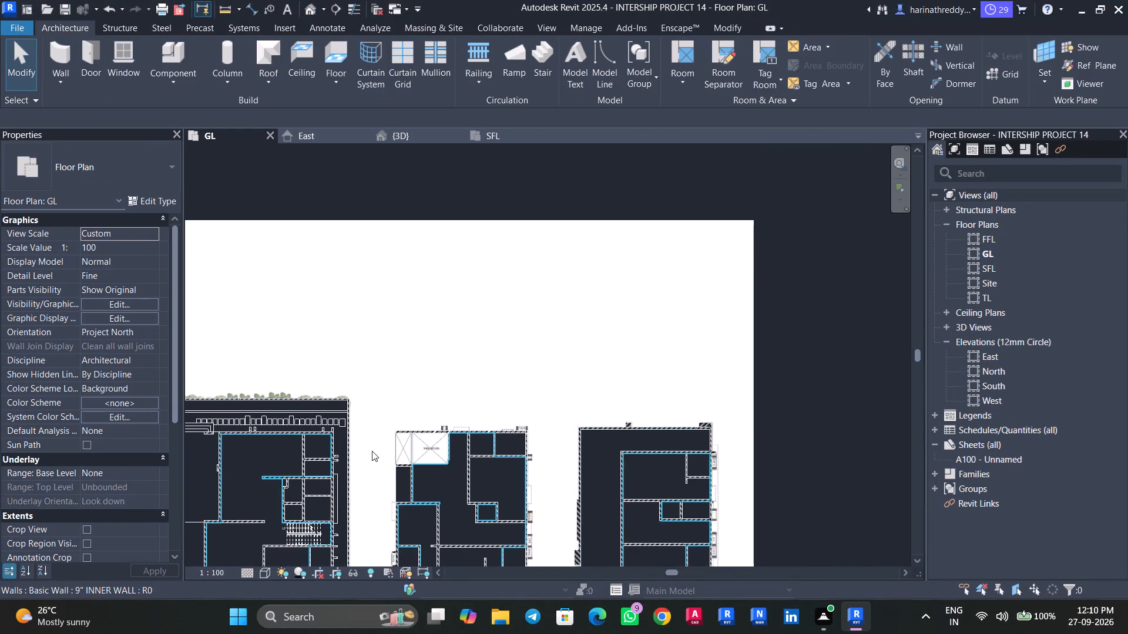
Inspect the three floor layouts in the 3D view from the front and above, and save the project.
scroll(372, 451, up, 4)
click(407, 136)
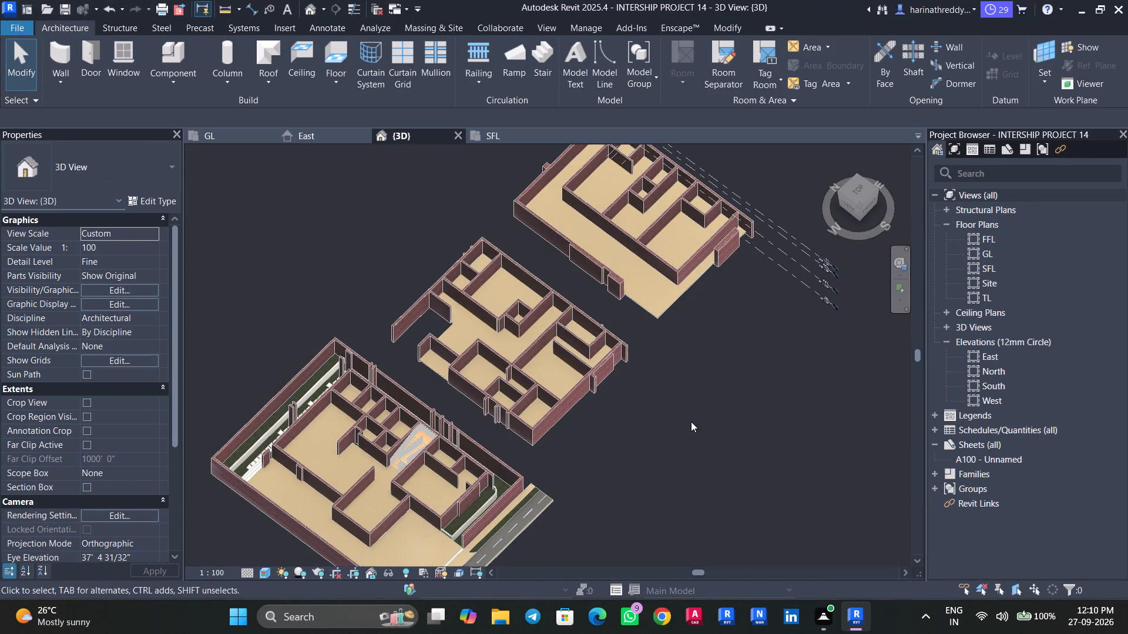
shift+middle_drag(696, 413, 557, 385)
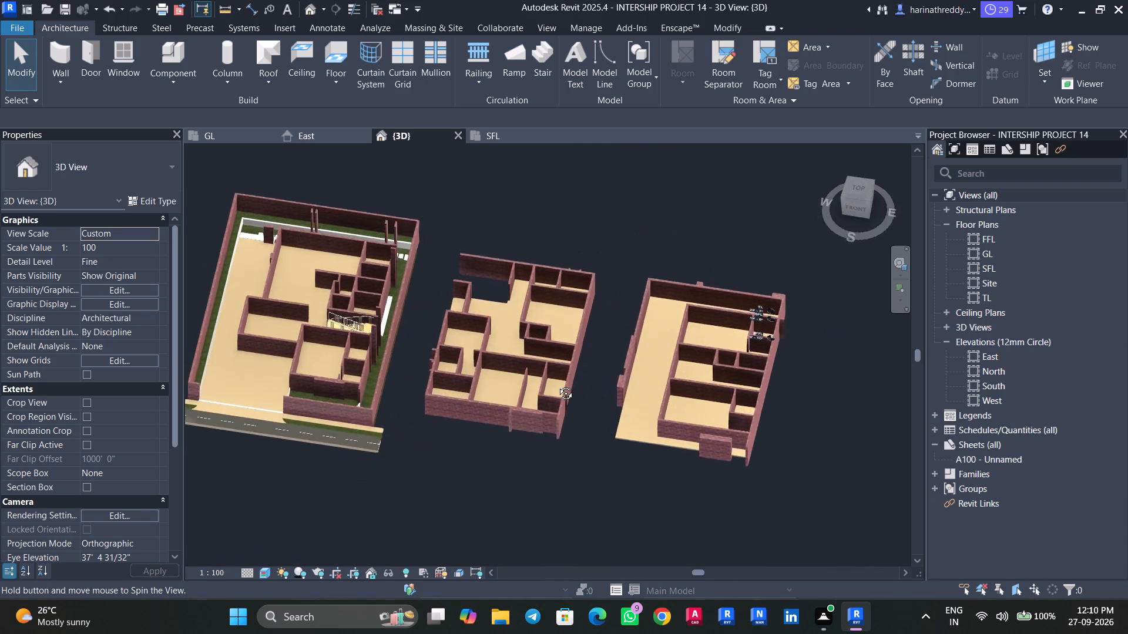
shift+middle_drag(557, 385, 590, 411)
key(ctrl+s)
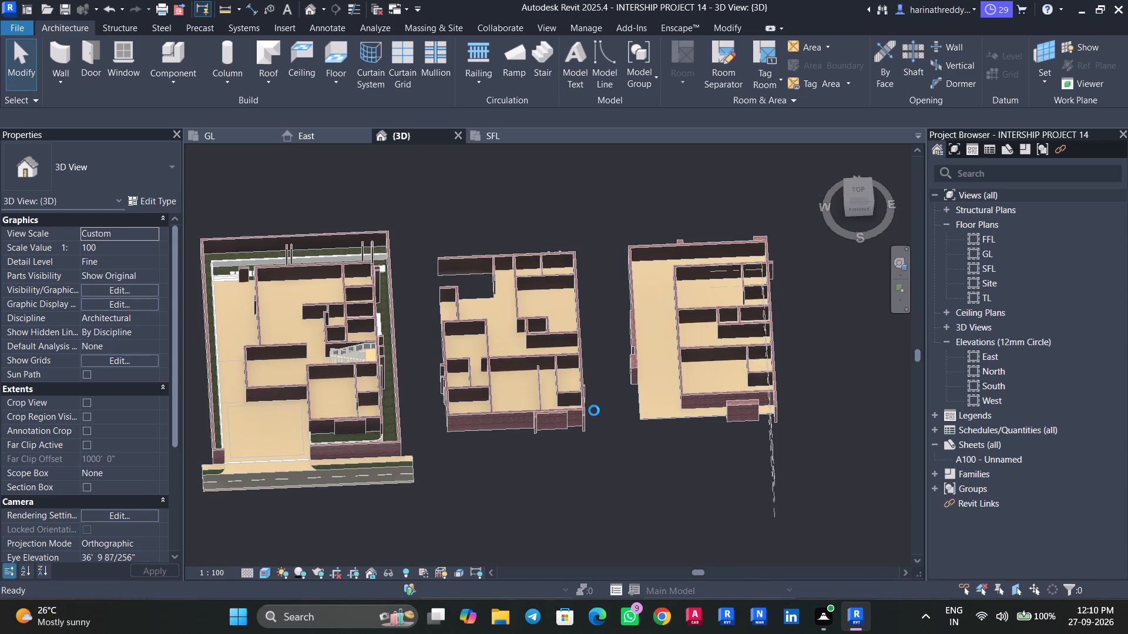
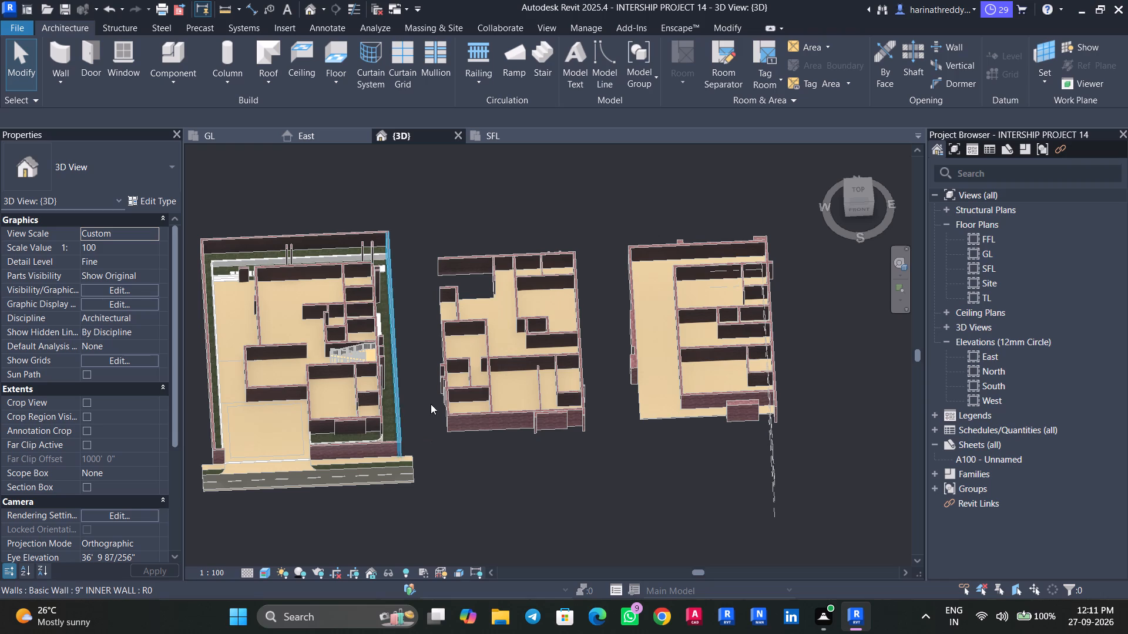
Copy the ground-floor assembled stair and paste it aligned to levels FFL and SFL.
shift+middle_drag(509, 472, 644, 528)
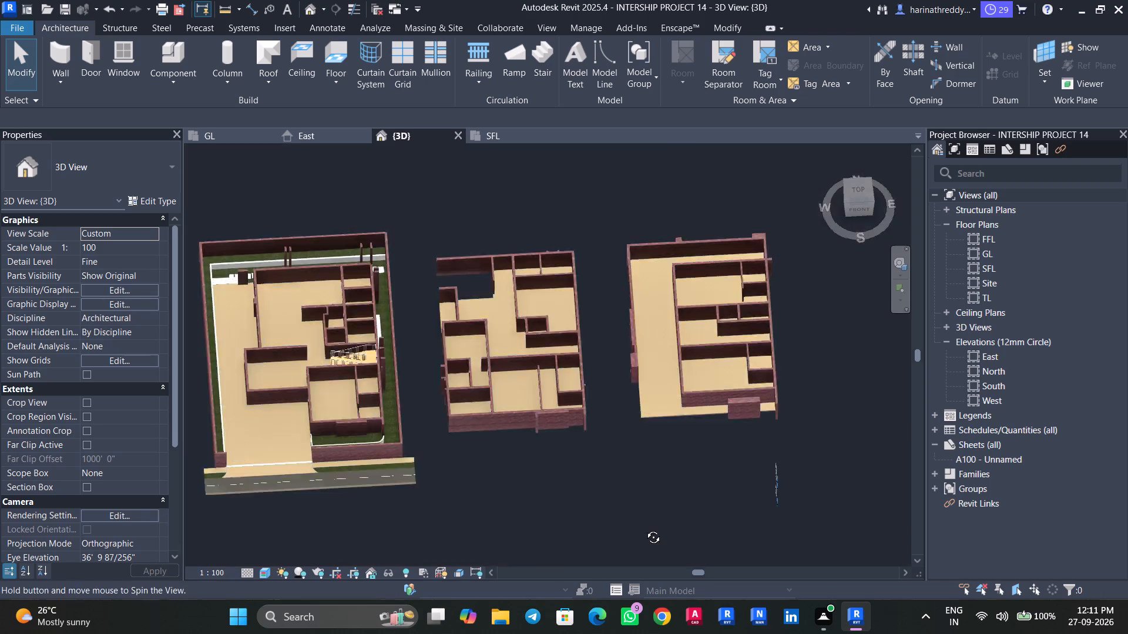
shift+middle_drag(644, 528, 646, 528)
scroll(441, 488, up, 8)
click(428, 464)
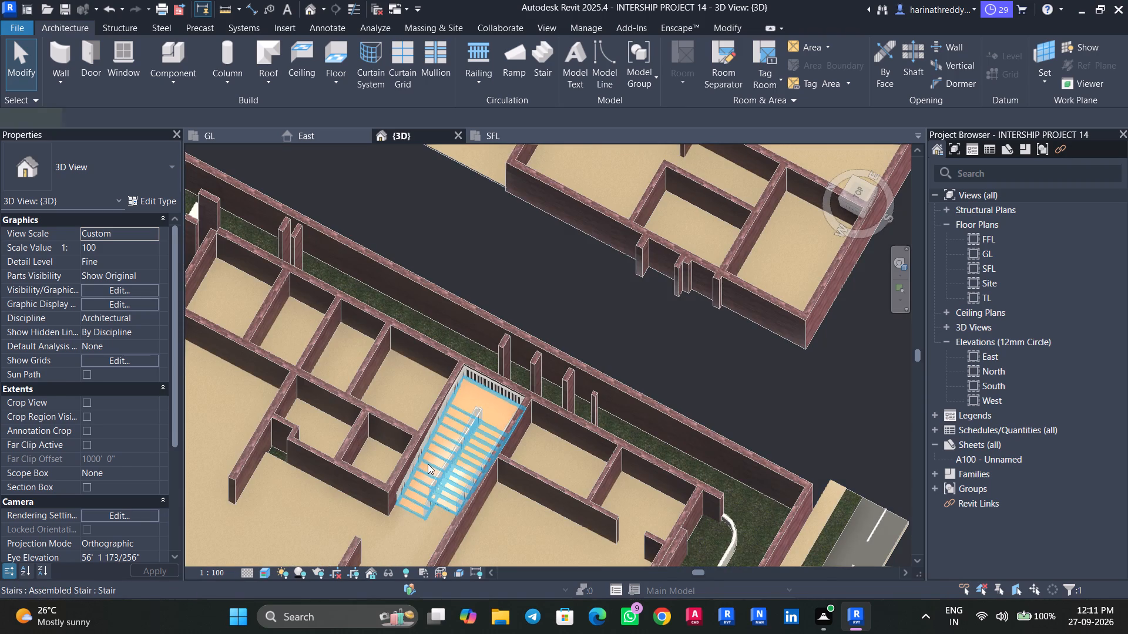
click(138, 63)
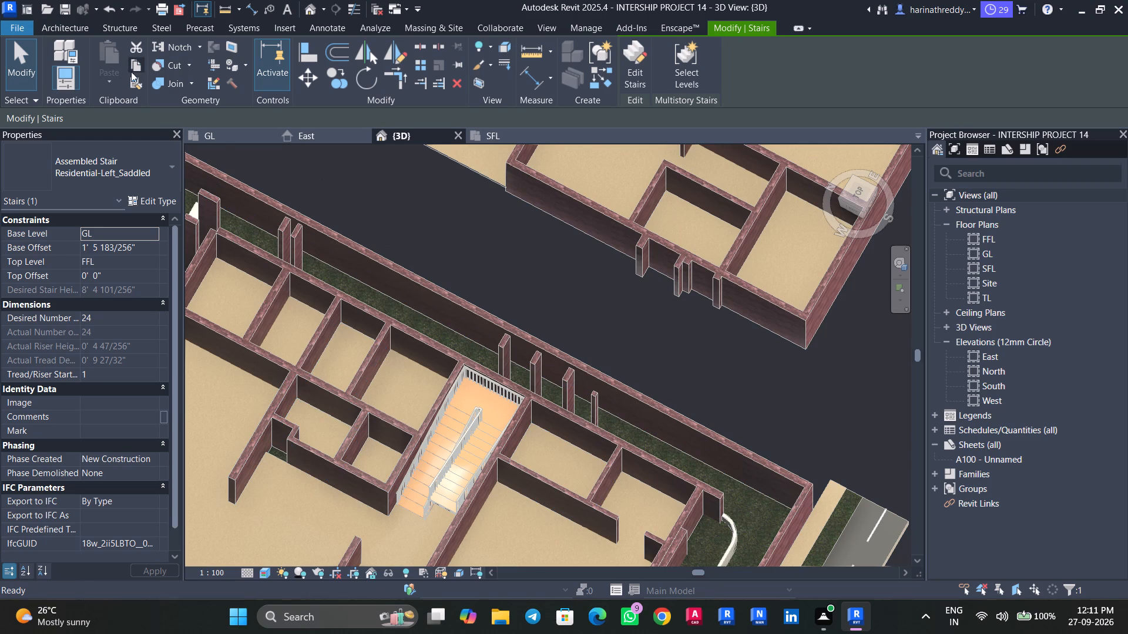
click(109, 89)
click(127, 136)
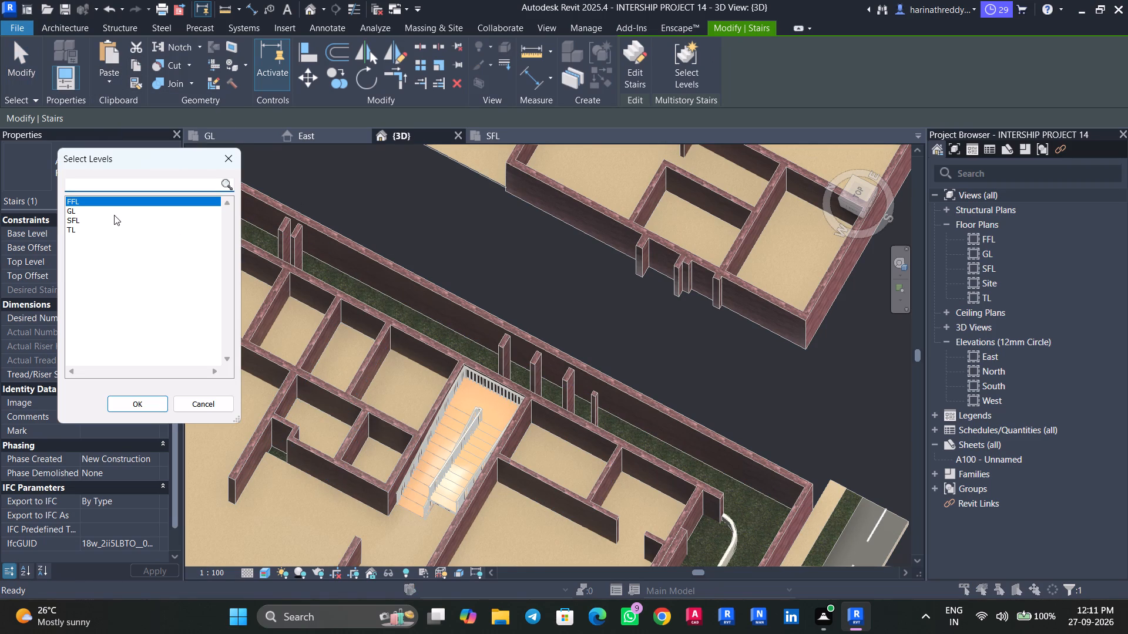
ctrl+click(76, 220)
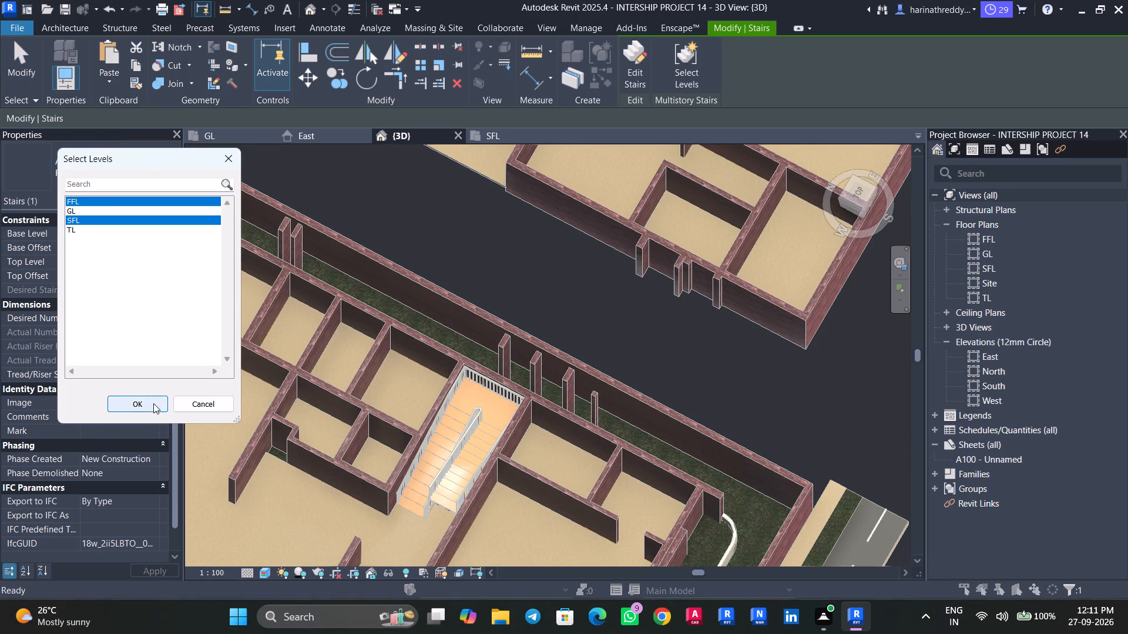
click(153, 403)
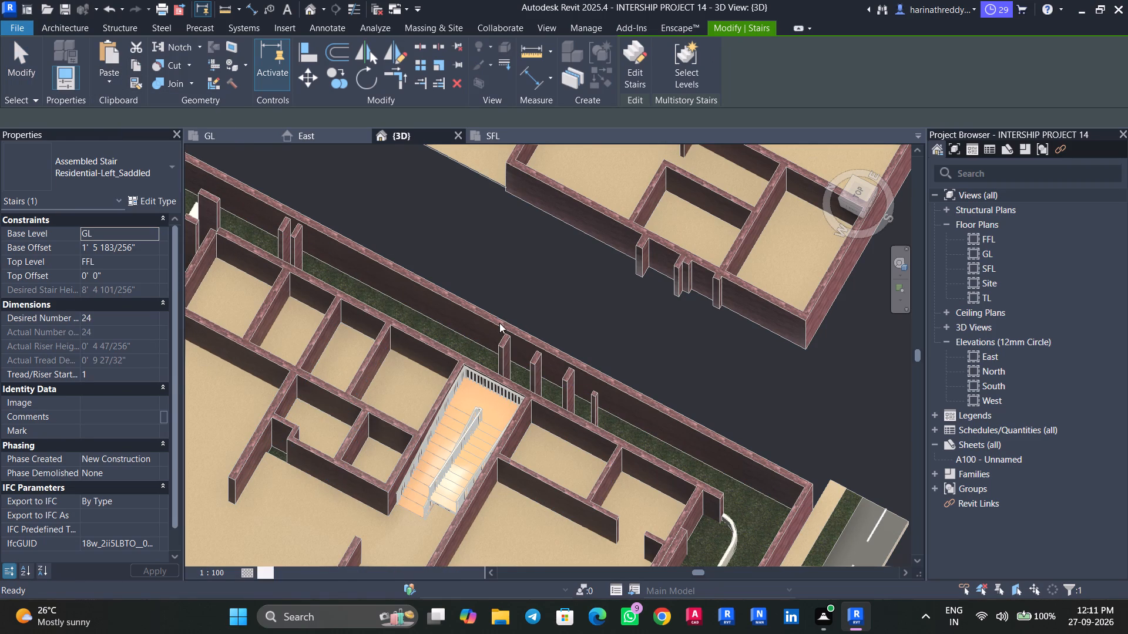
key(Escape)
key(Escape)
Inspect the stacked stair flights, their railings and the three floor layouts in the 3D view, and save the project.
shift+scroll(601, 367, up, 1)
shift+middle_drag(603, 367, 623, 322)
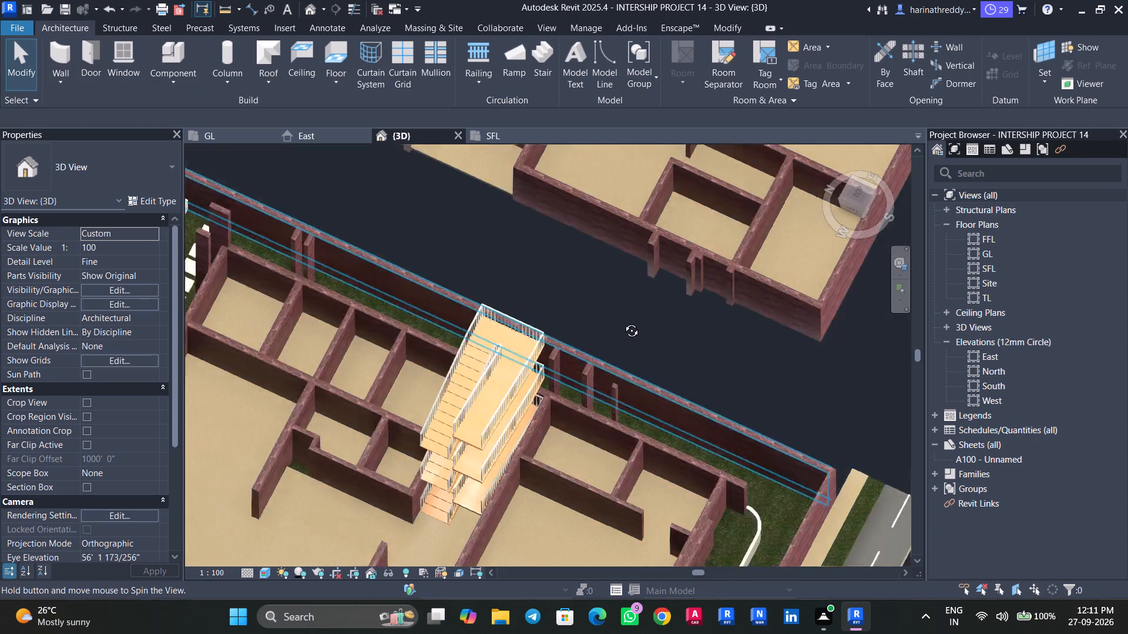
shift+middle_drag(623, 322, 670, 199)
scroll(549, 214, down, 6)
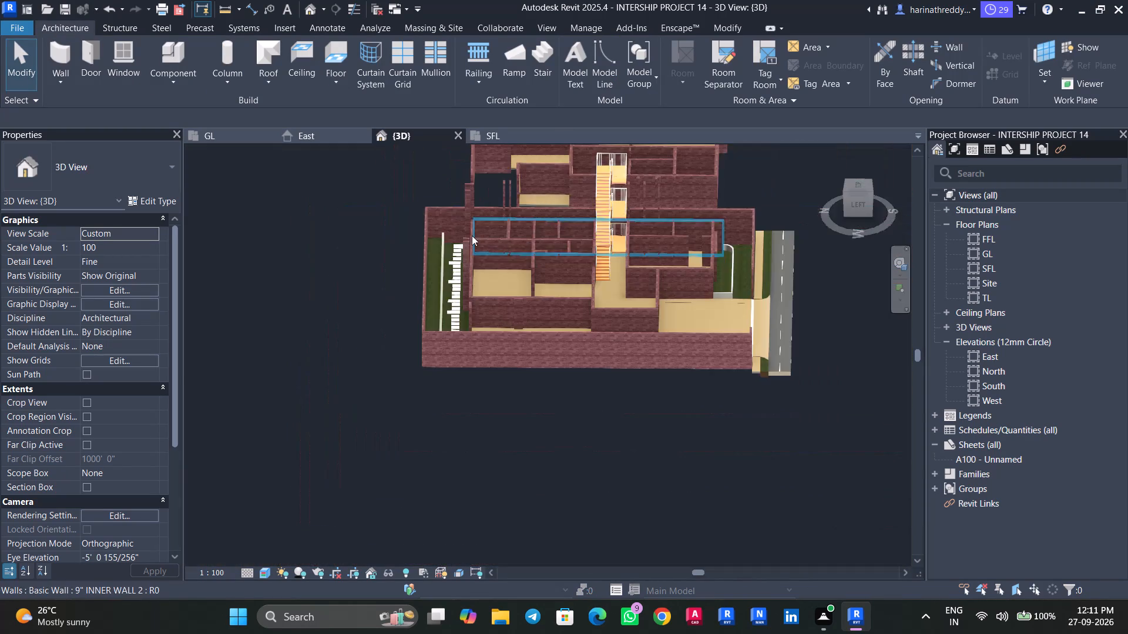
shift+middle_drag(362, 298, 441, 281)
middle_drag(439, 285, 309, 453)
scroll(613, 351, up, 7)
scroll(608, 349, down, 1)
scroll(608, 349, up, 2)
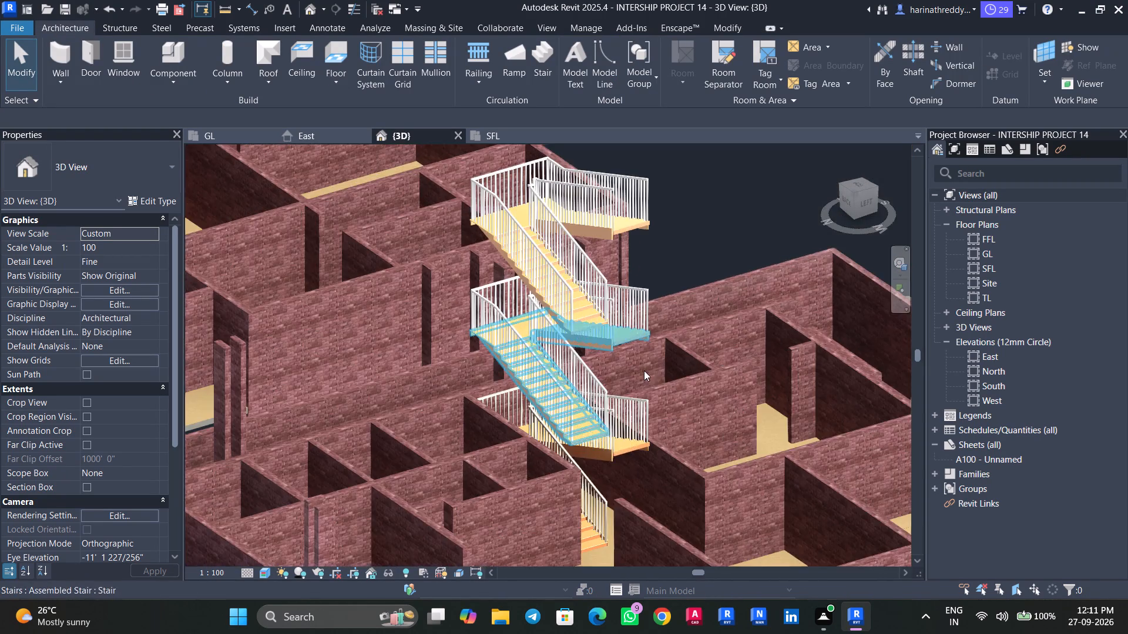
scroll(667, 381, up, 5)
shift+middle_drag(519, 391, 513, 413)
shift+scroll(513, 413, up, 1)
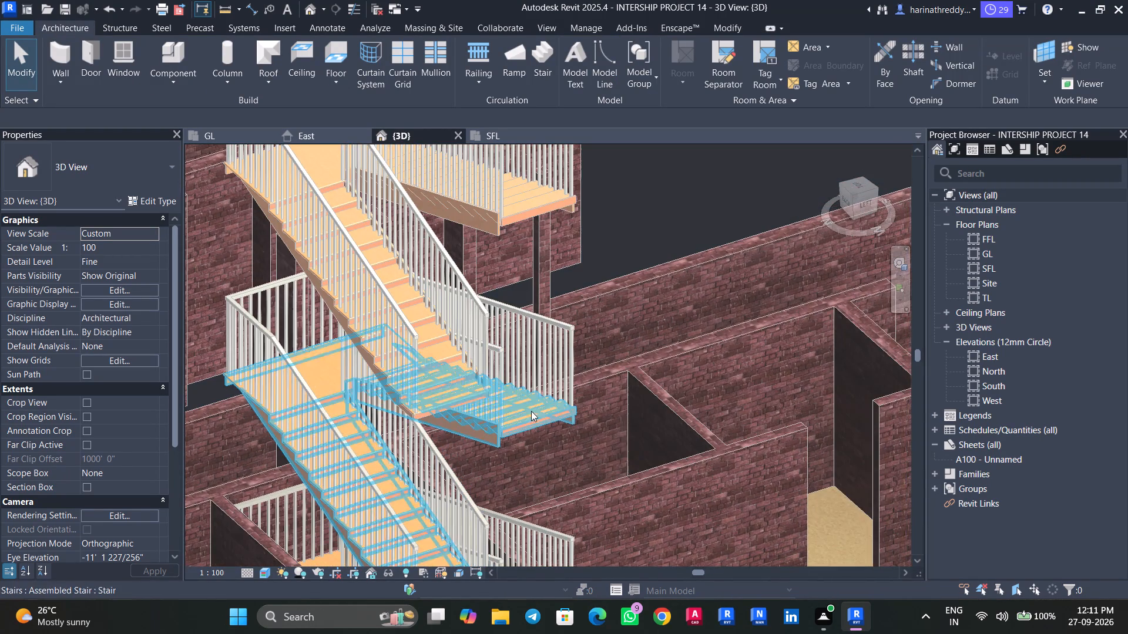
scroll(445, 379, up, 9)
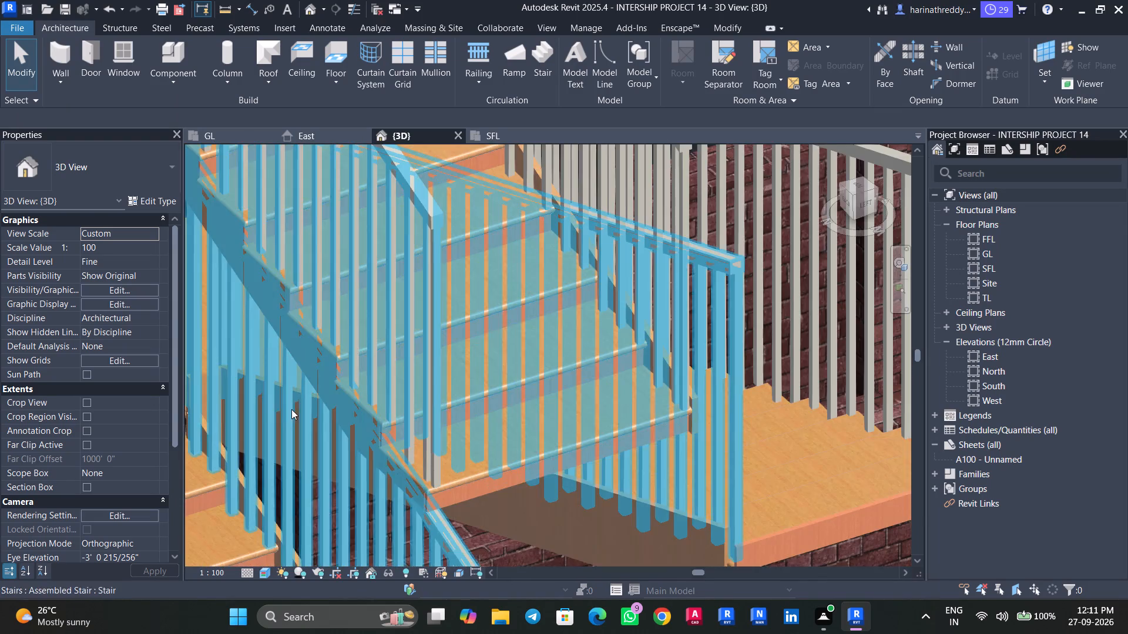
scroll(259, 411, down, 5)
click(379, 385)
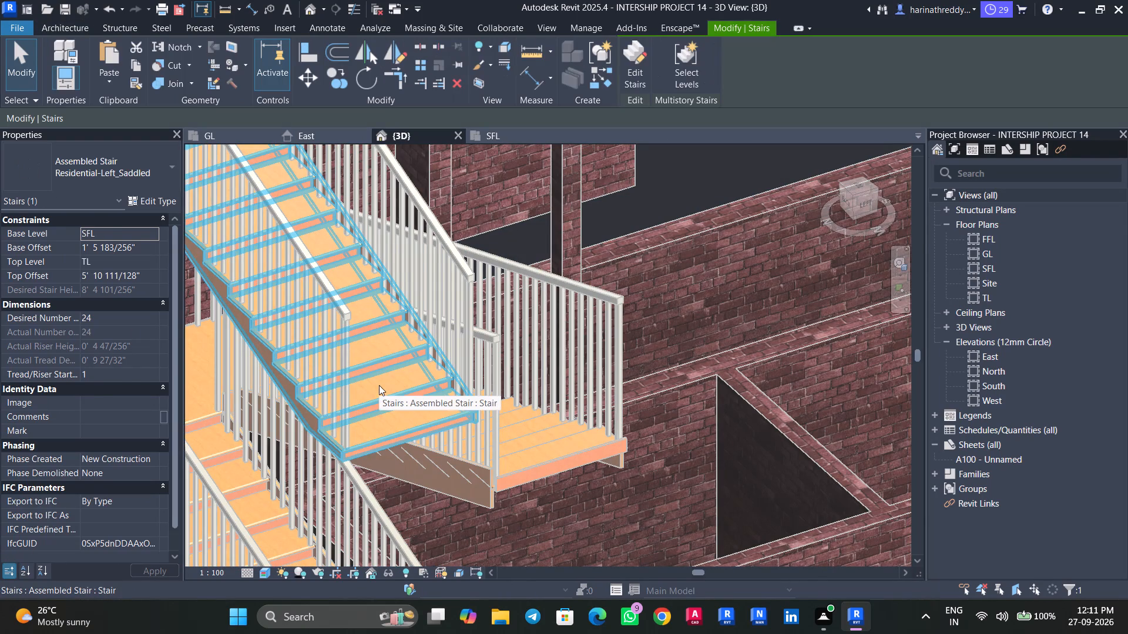
key(Escape)
scroll(379, 385, down, 10)
scroll(379, 385, up, 1)
scroll(380, 383, down, 7)
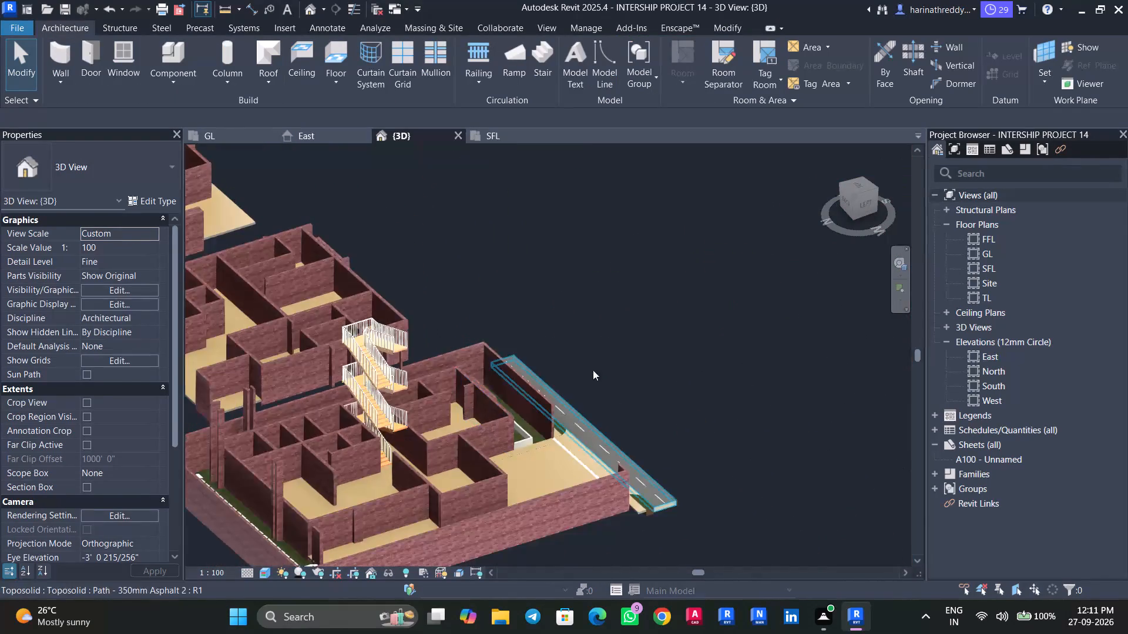
shift+middle_drag(775, 367, 652, 418)
scroll(652, 403, down, 9)
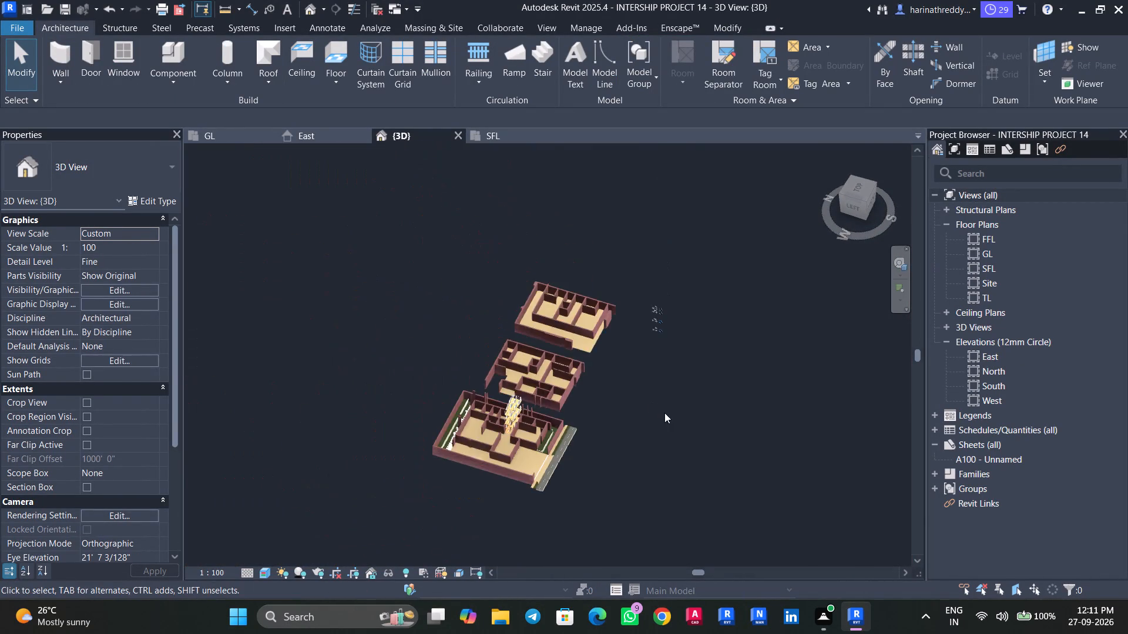
shift+middle_drag(676, 424, 513, 474)
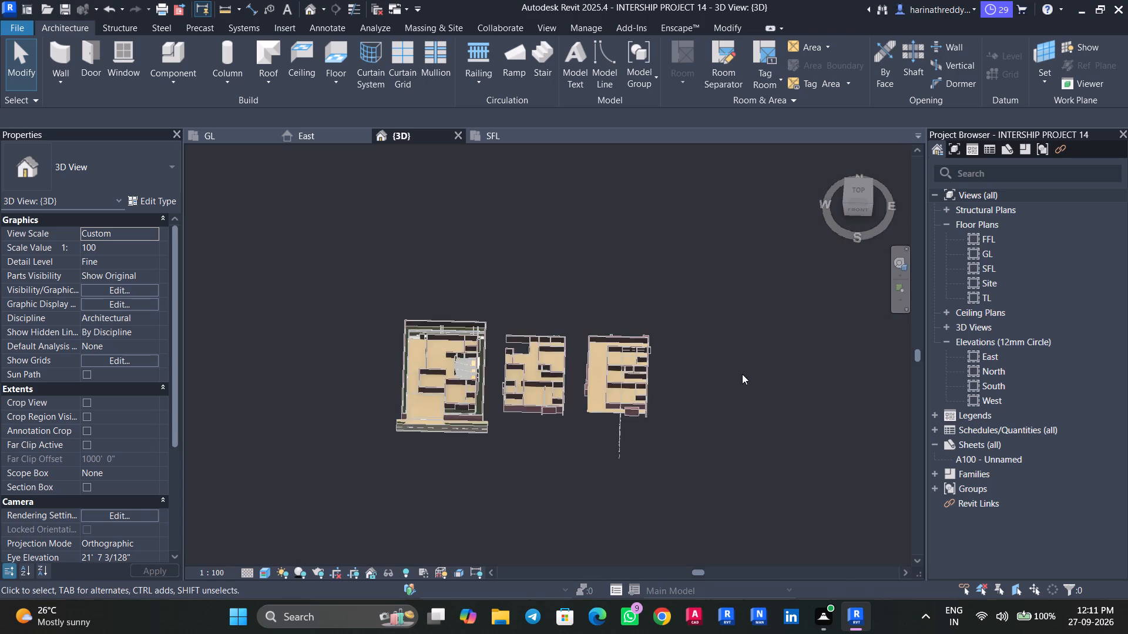
scroll(745, 373, up, 10)
shift+middle_drag(580, 442, 666, 375)
scroll(666, 375, down, 2)
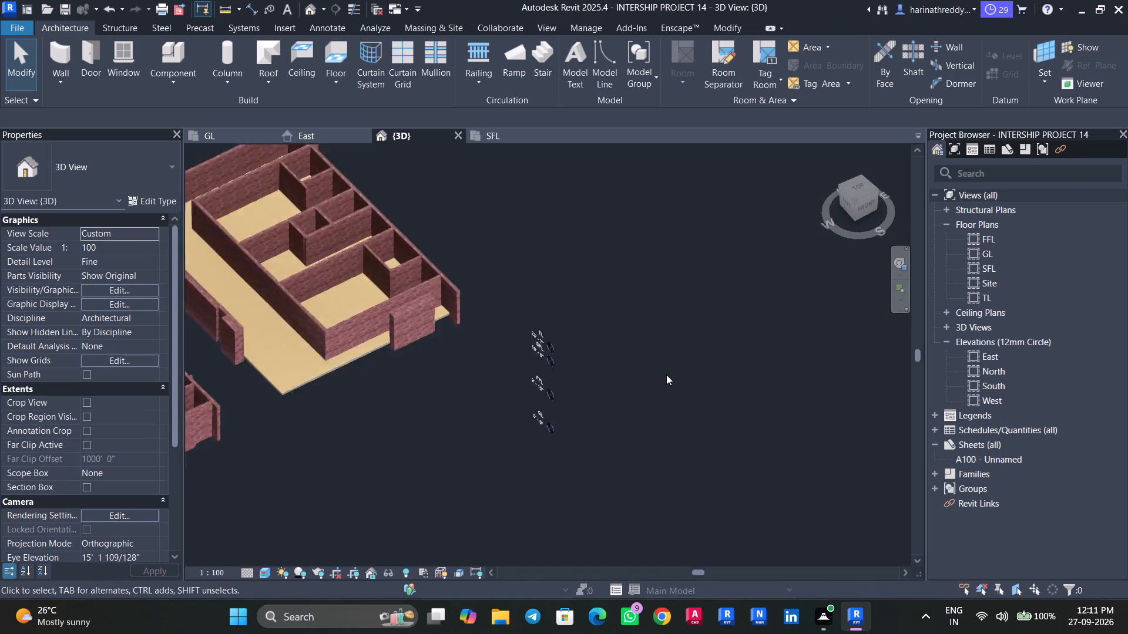
scroll(666, 375, down, 1)
middle_drag(666, 375, 674, 409)
scroll(674, 410, up, 1)
shift+middle_drag(675, 410, 709, 370)
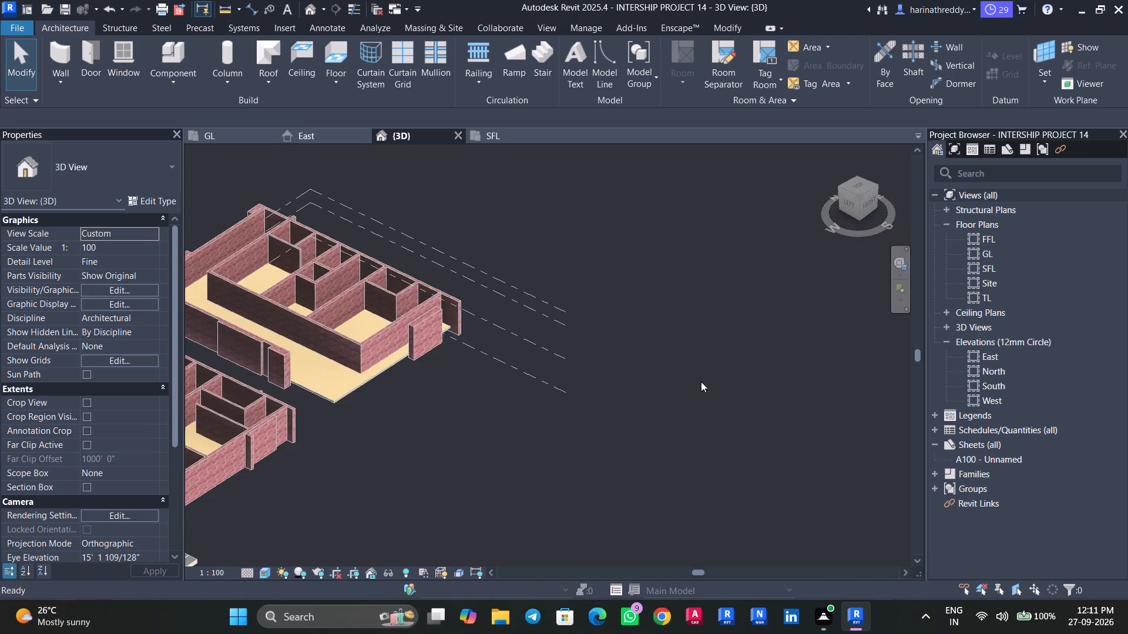
middle_drag(702, 393, 782, 410)
scroll(779, 405, down, 3)
key(ctrl+s)
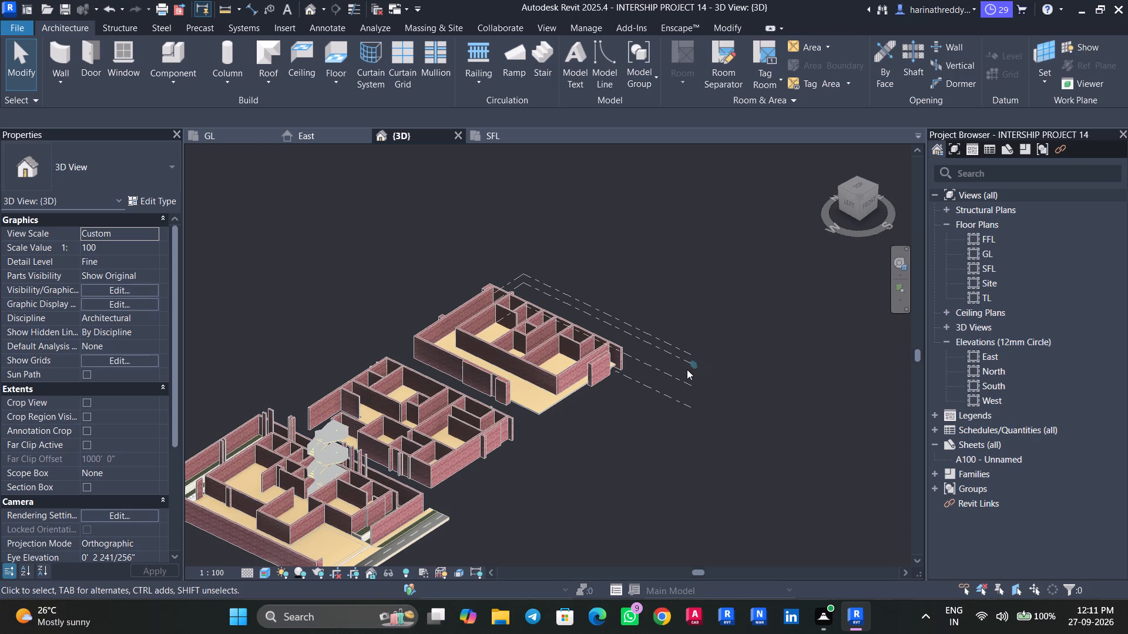
In the GL plan, select the 123.pdf underlay image and set its draw layer to Foreground.
click(232, 133)
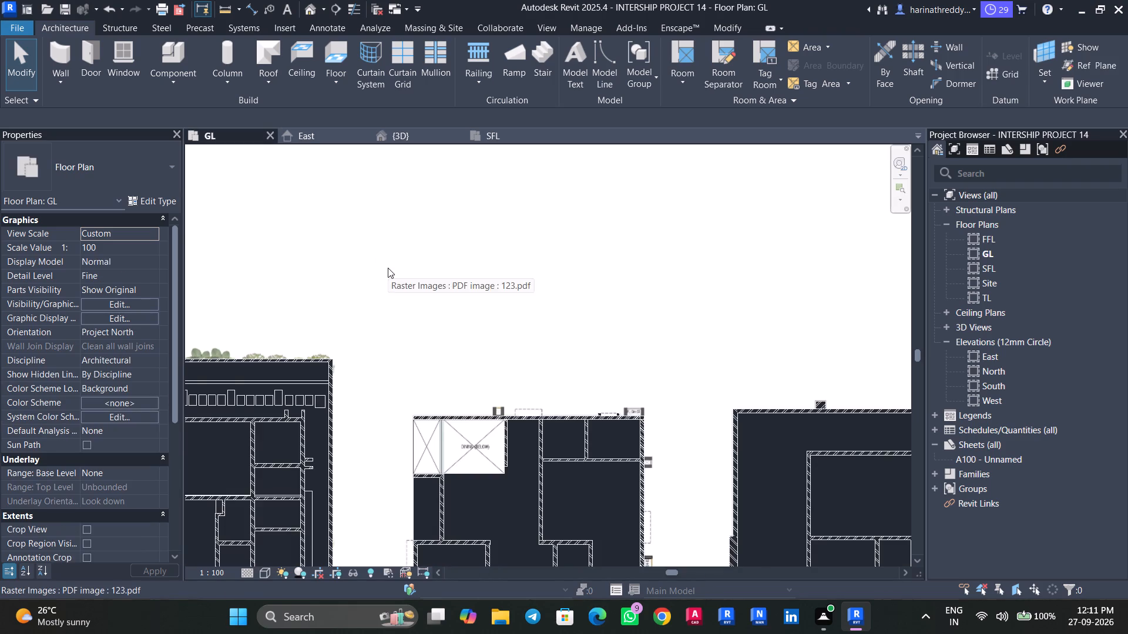
scroll(388, 268, down, 8)
click(390, 261)
scroll(603, 518, up, 8)
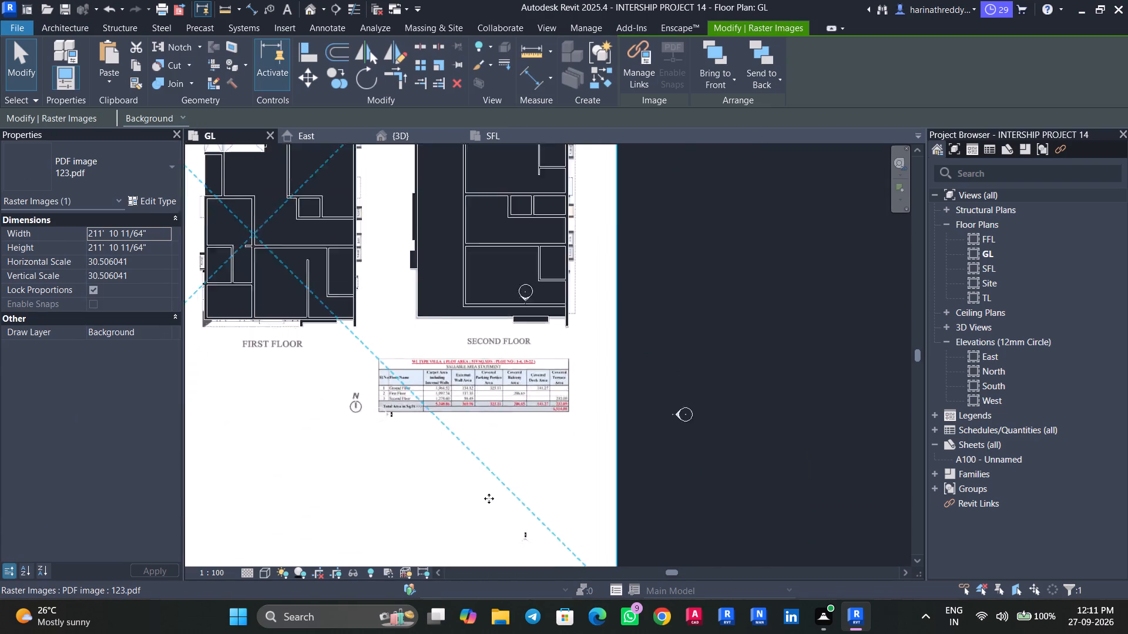
scroll(489, 498, up, 1)
scroll(458, 449, up, 2)
scroll(458, 449, down, 1)
scroll(458, 449, up, 1)
middle_drag(458, 449, 495, 477)
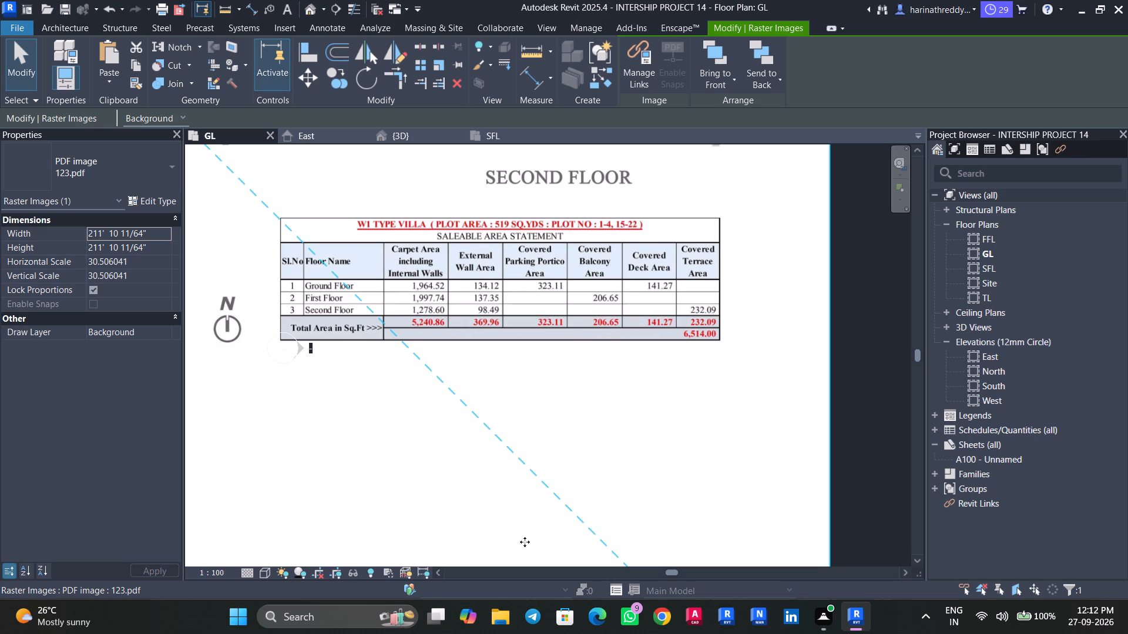
scroll(481, 390, up, 1)
middle_drag(485, 393, 558, 500)
scroll(562, 484, up, 1)
scroll(562, 484, down, 5)
scroll(562, 484, up, 2)
scroll(562, 484, down, 7)
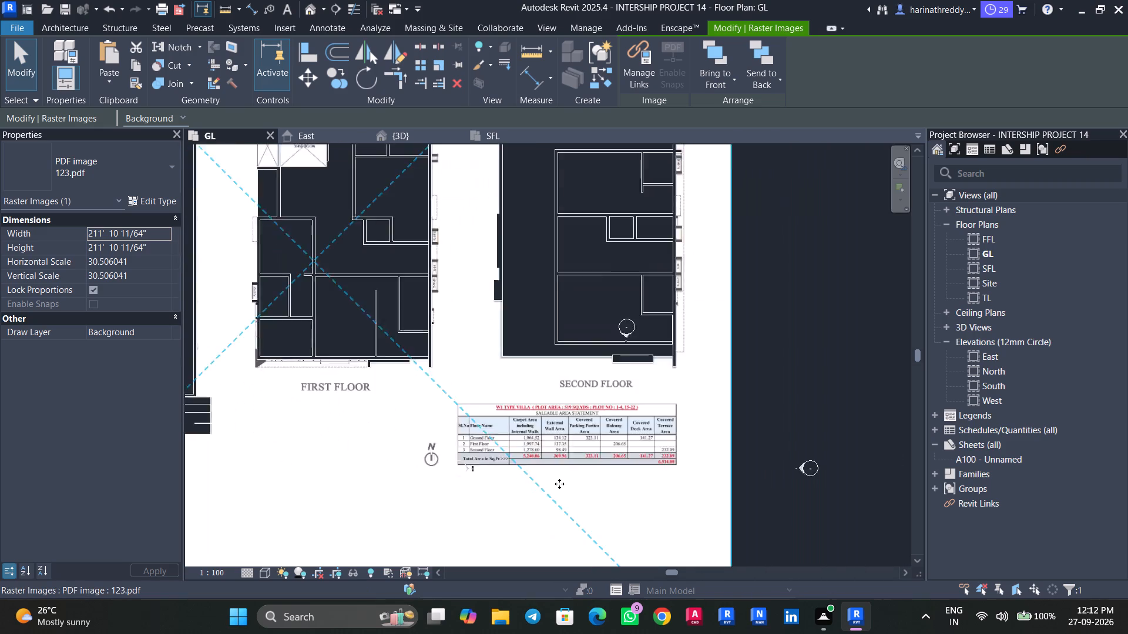
scroll(559, 484, down, 2)
middle_drag(527, 450, 630, 494)
scroll(558, 504, up, 4)
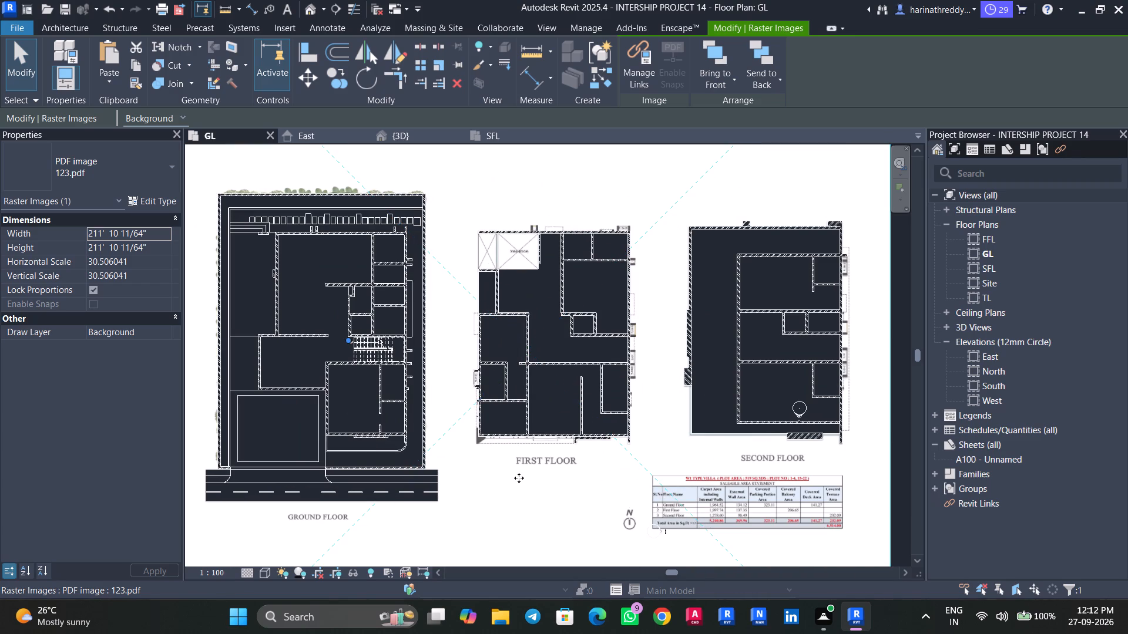
click(166, 331)
click(153, 353)
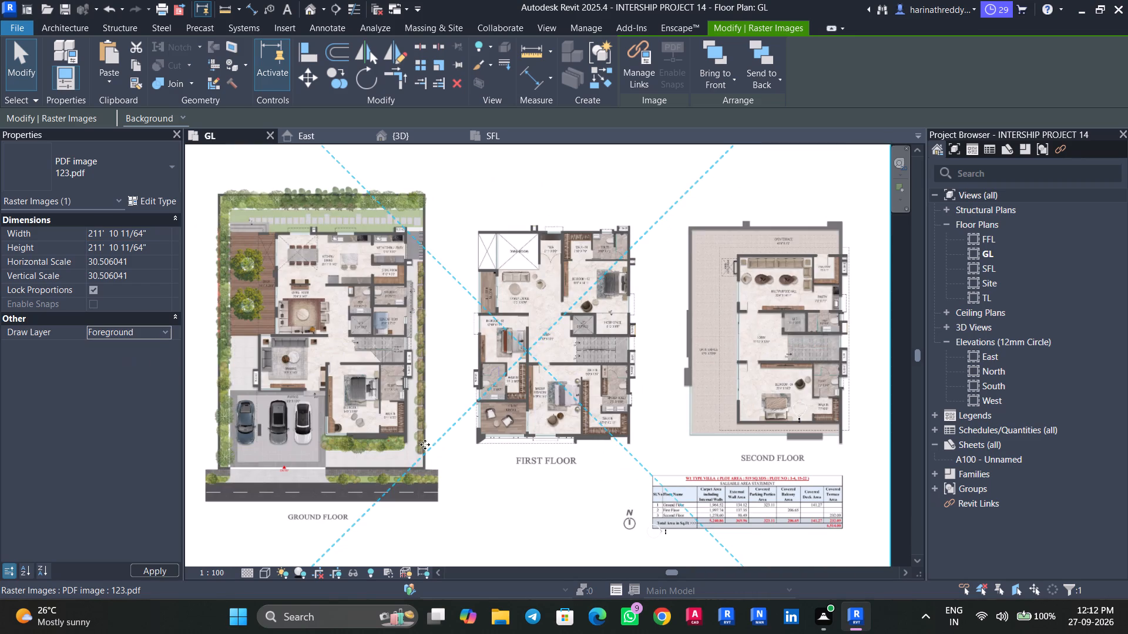
Examine the first-floor layout on the underlay around the sit-out, family lounge and DINING (BELOW) void, leaving the image deselected.
scroll(492, 470, up, 4)
middle_drag(489, 470, 560, 511)
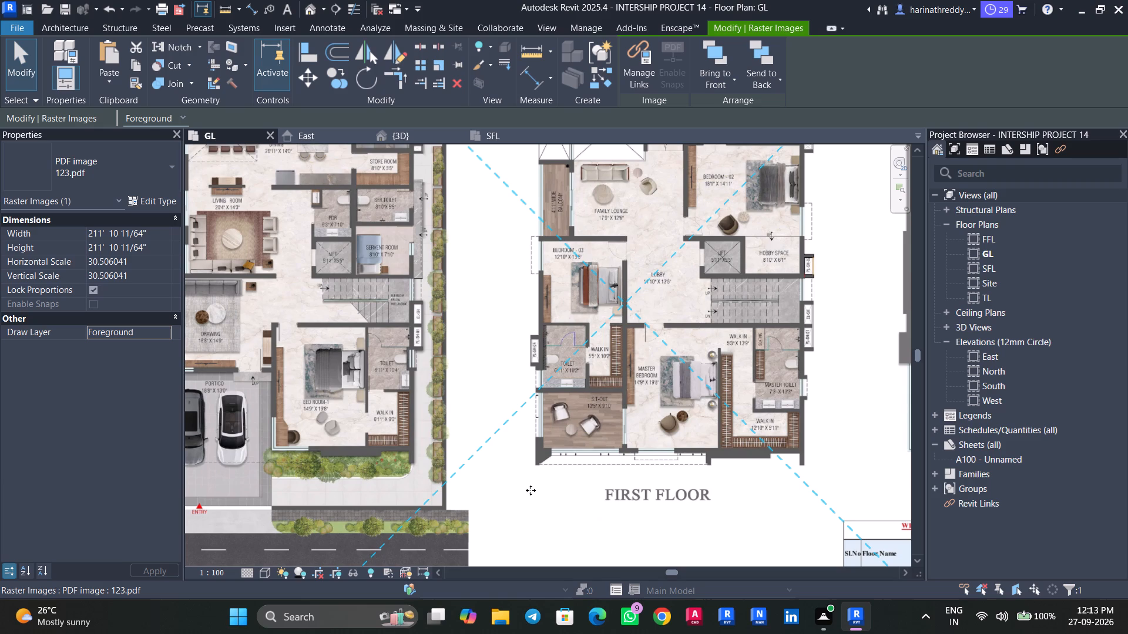
middle_drag(479, 448, 590, 481)
middle_drag(608, 495, 606, 498)
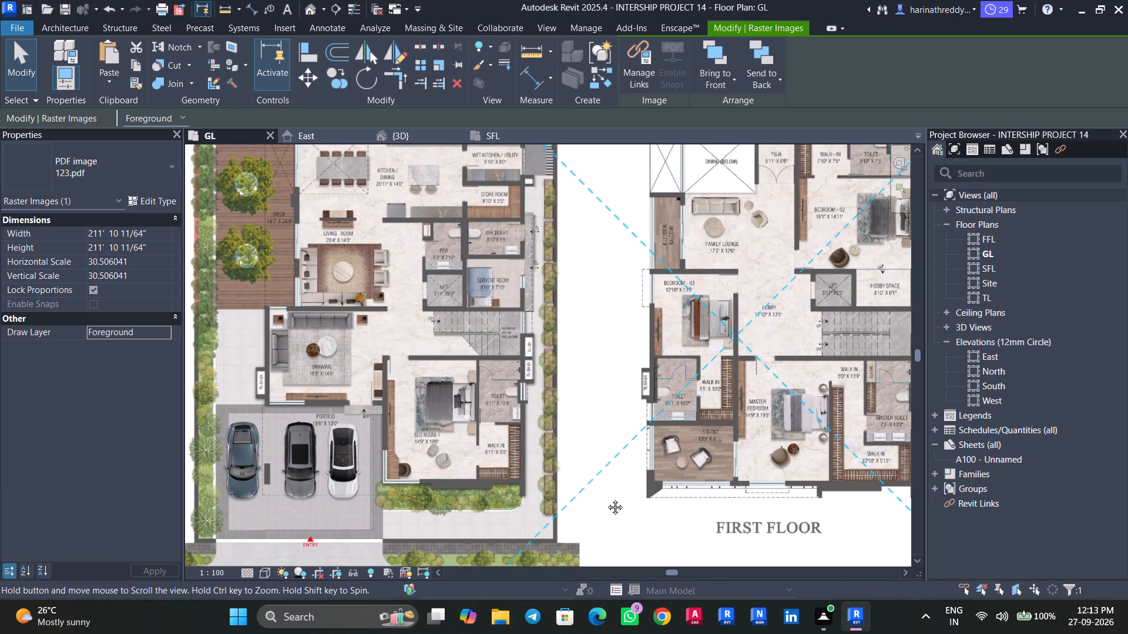
middle_drag(606, 498, 493, 592)
scroll(637, 403, up, 3)
middle_drag(636, 405, 548, 519)
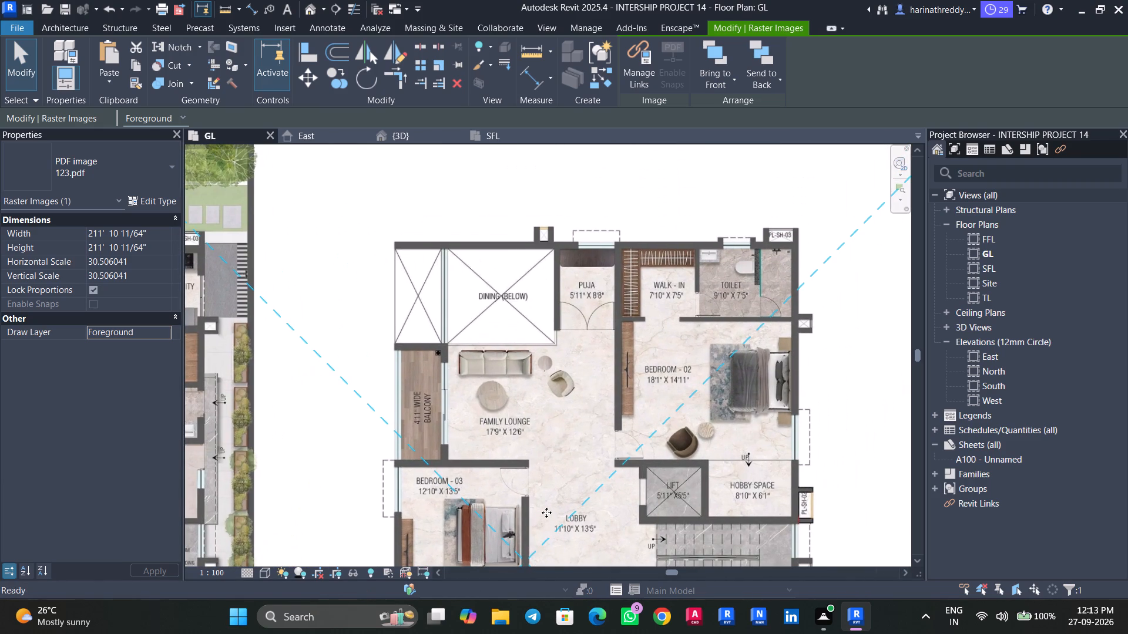
middle_drag(546, 512, 637, 325)
middle_drag(656, 468, 620, 302)
scroll(620, 302, up, 1)
scroll(580, 453, up, 4)
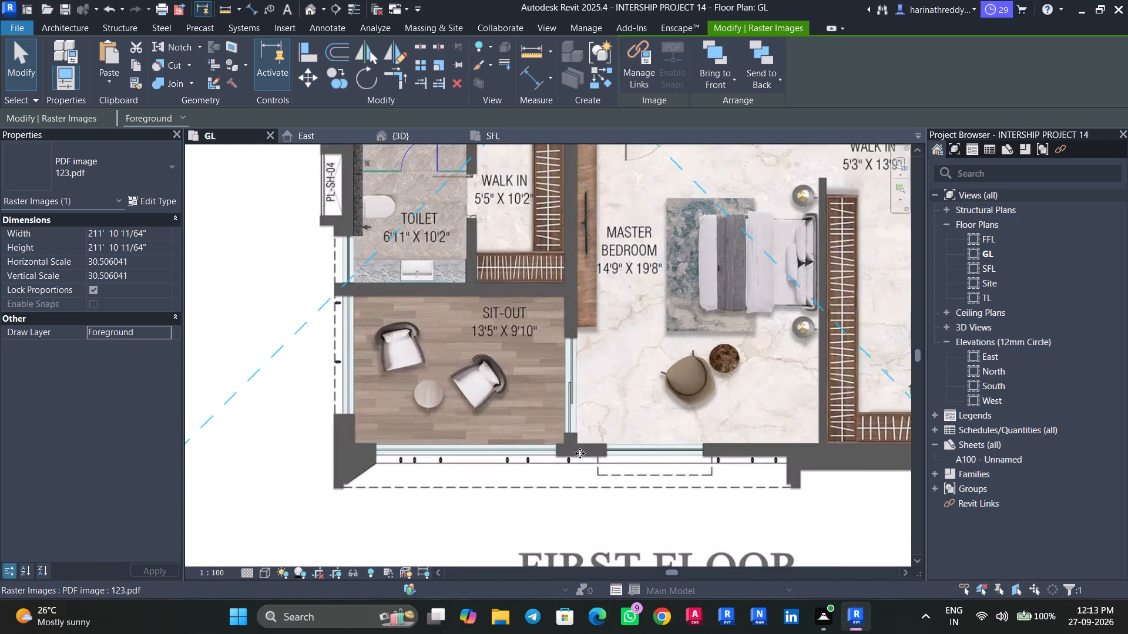
middle_drag(630, 402, 674, 564)
scroll(659, 507, down, 4)
middle_drag(652, 394, 664, 569)
scroll(652, 200, up, 4)
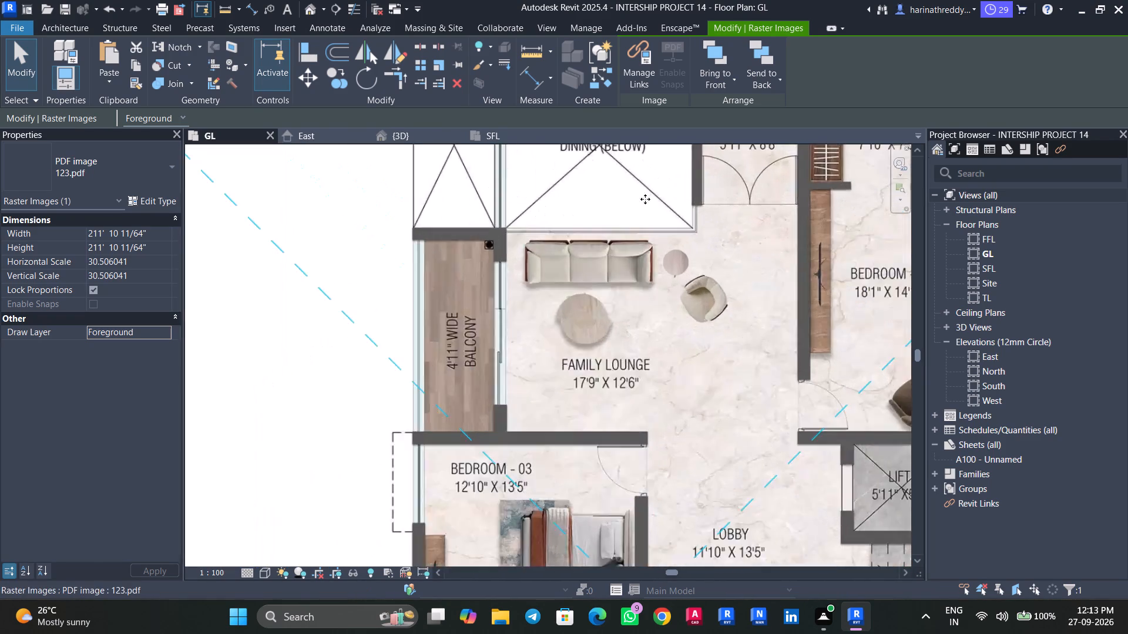
middle_drag(644, 231, 677, 407)
scroll(677, 407, up, 1)
key(Escape)
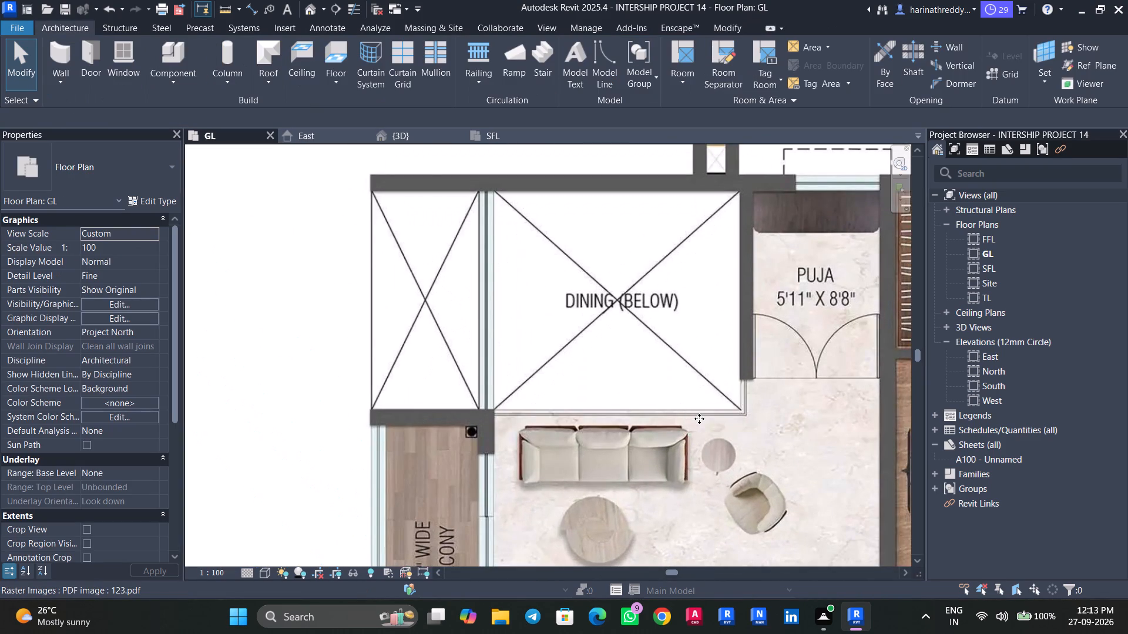
In the GL plan, draw Curtain_Wall-Empty walls along the DINING (BELOW) void: about 1'-8" down from the puja wall, continuing along the sofa-side edge.
text(wa)
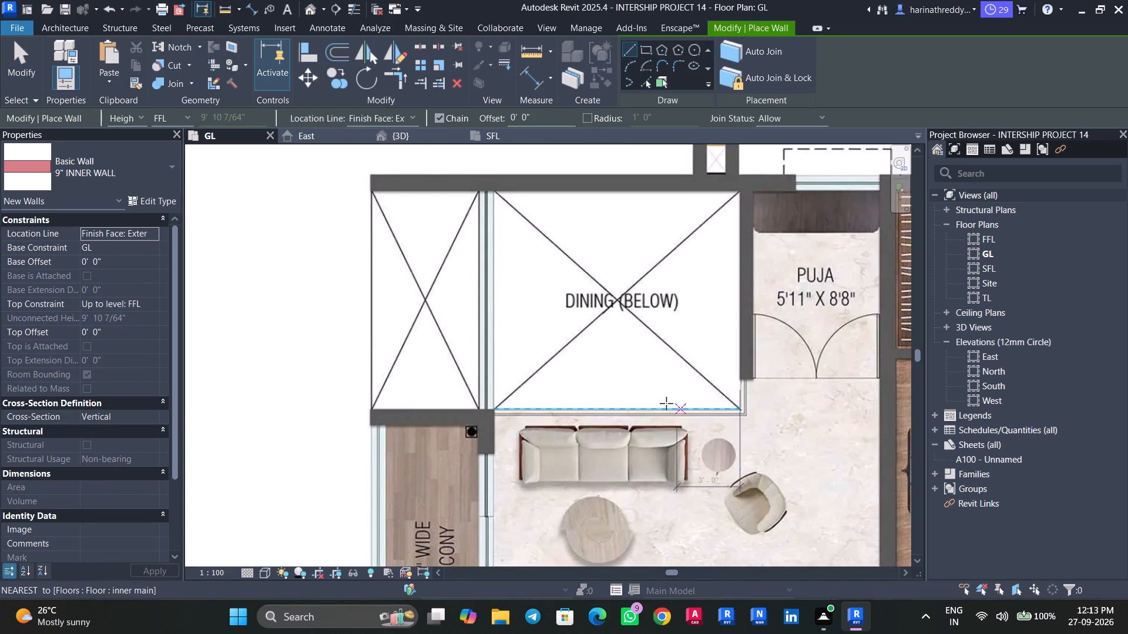
click(68, 174)
scroll(54, 356, down, 4)
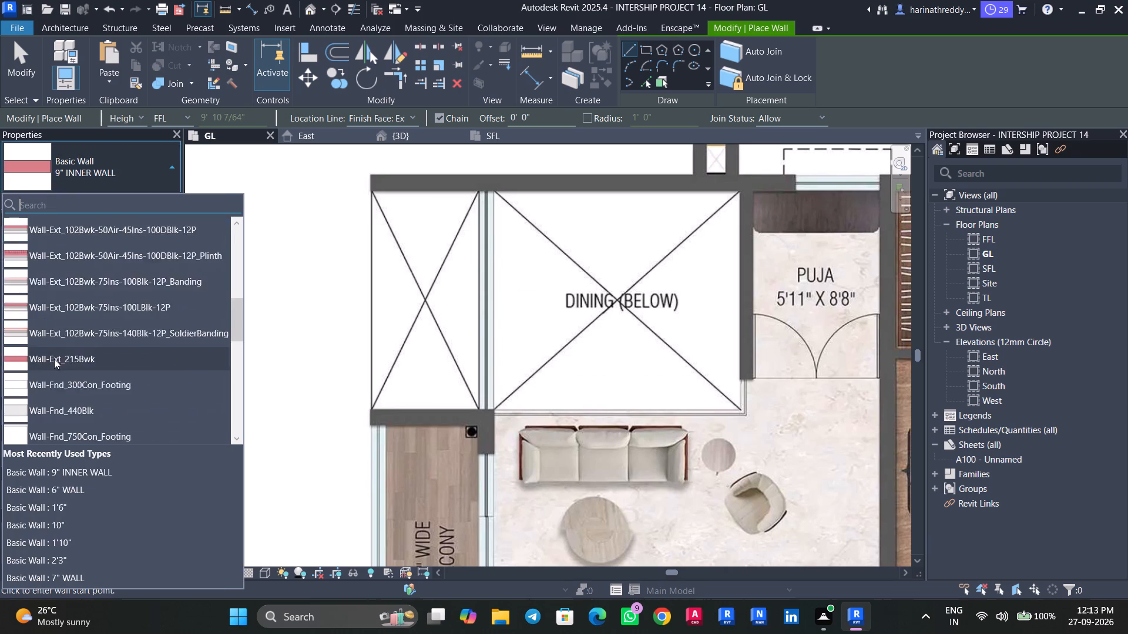
scroll(54, 359, down, 8)
click(88, 259)
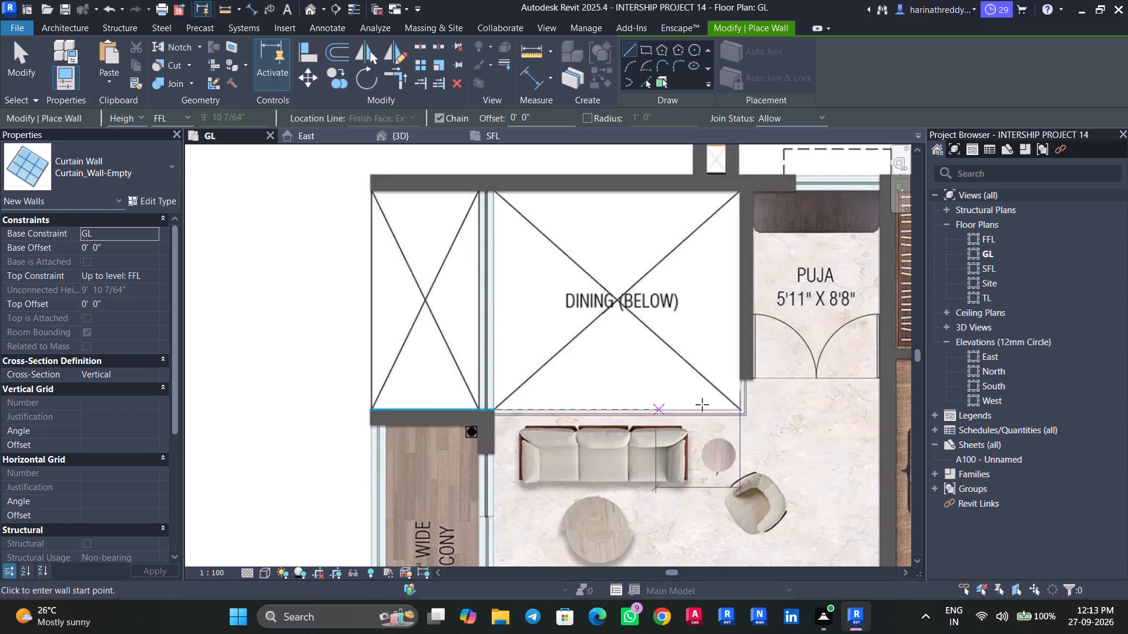
scroll(752, 393, up, 1)
scroll(753, 393, down, 1)
scroll(755, 393, up, 4)
scroll(751, 386, down, 1)
scroll(751, 386, up, 2)
click(741, 370)
click(738, 440)
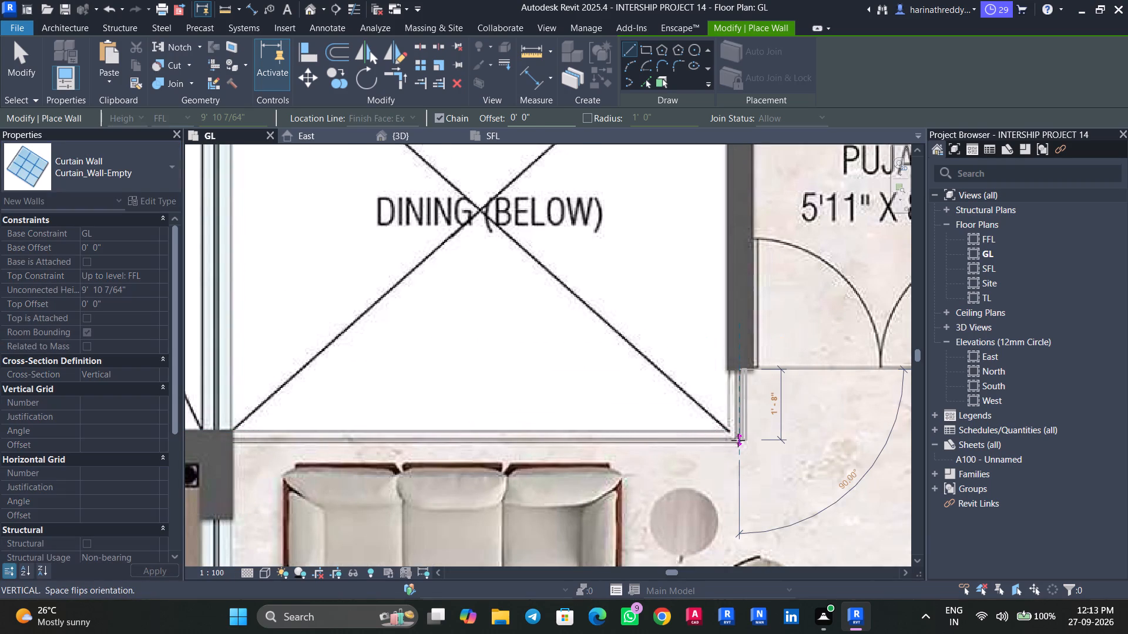
middle_drag(386, 443, 563, 446)
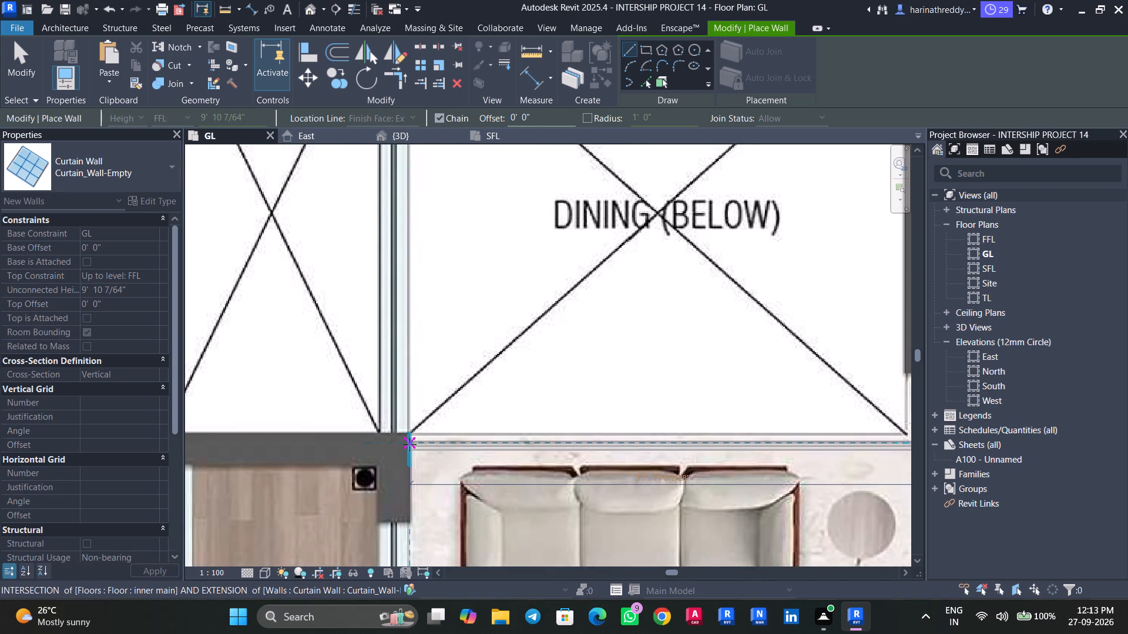
click(409, 444)
key(Escape)
key(Escape)
Nudge the long curtain wall beside the sofa into line with the underlay's railing line, and clear the selection.
click(514, 444)
key(Escape)
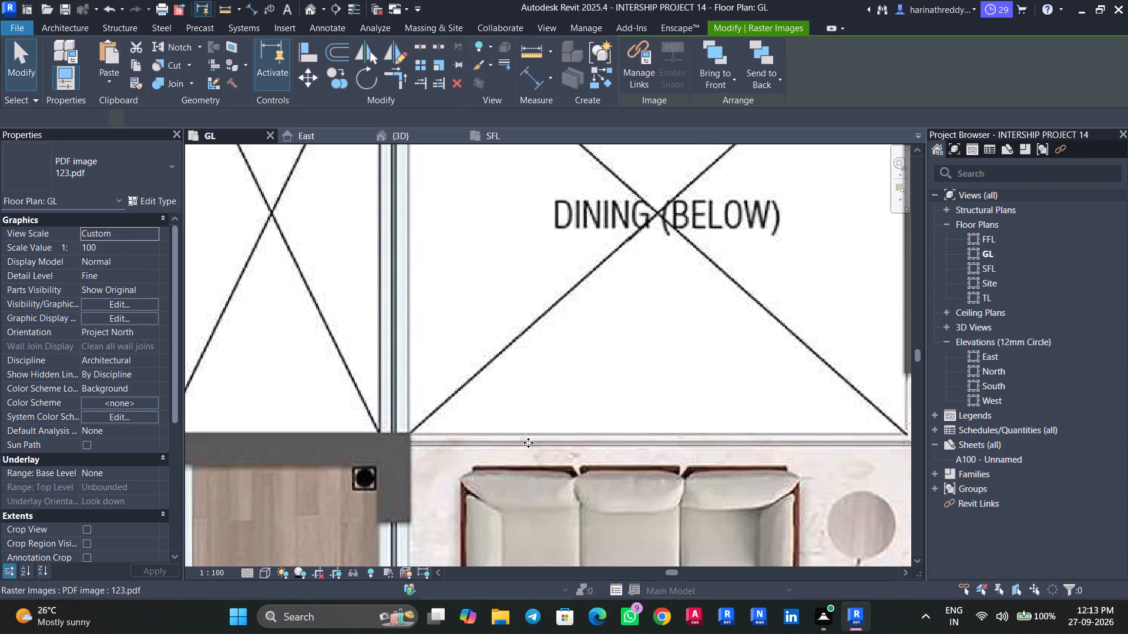
key(Tab)
click(528, 443)
key(Up)
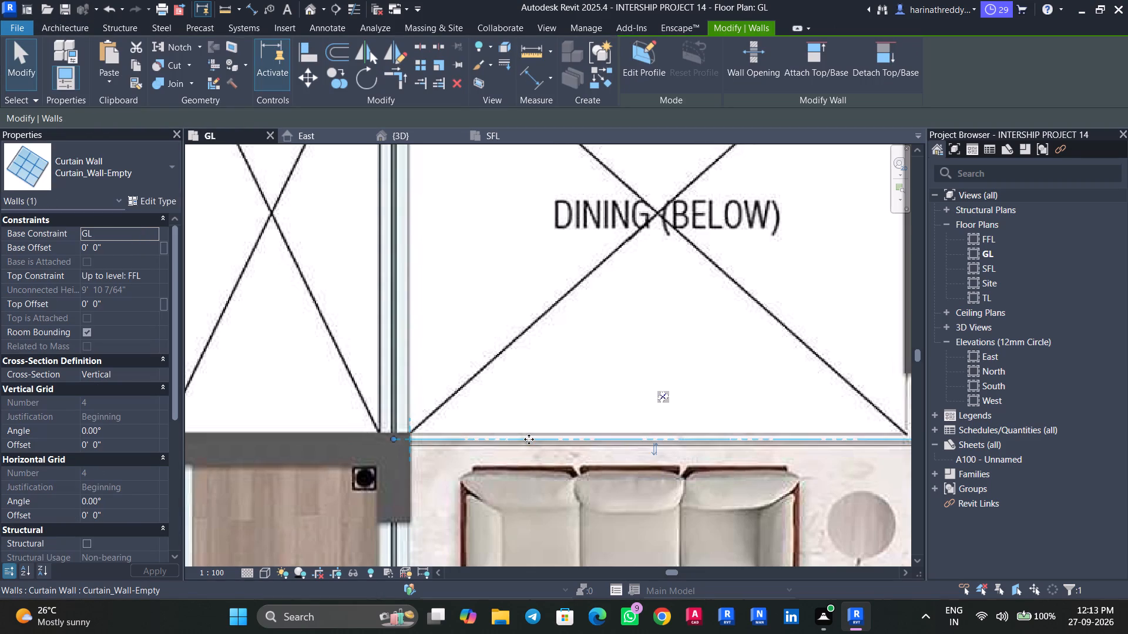
key(Up)
key(Down)
middle_drag(587, 458, 324, 459)
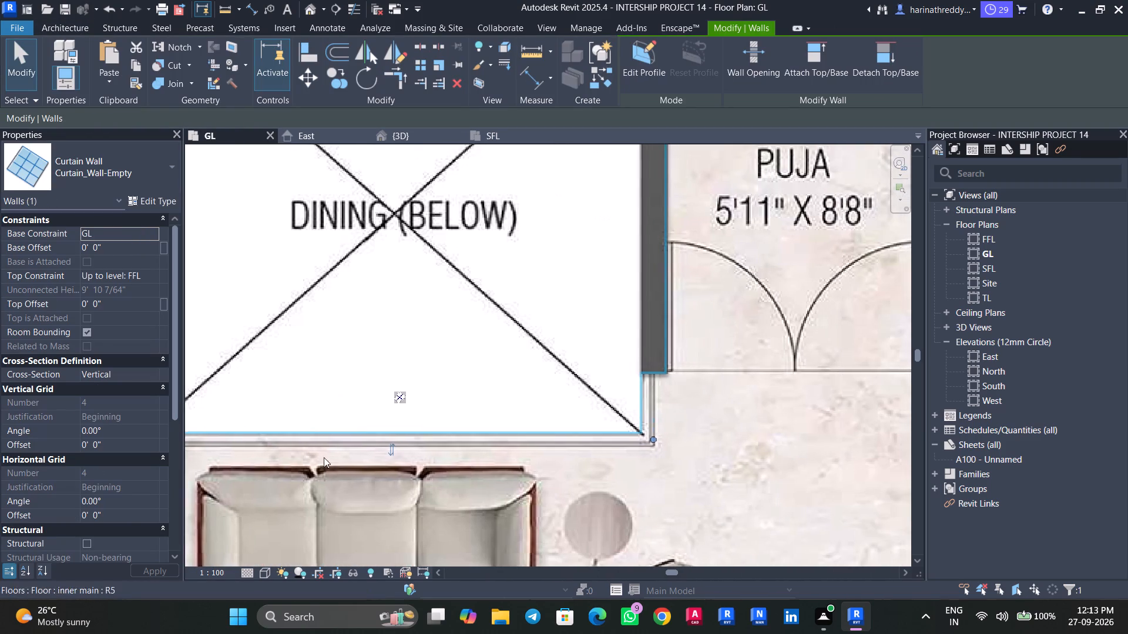
key(Escape)
key(Escape)
click(652, 404)
key(Escape)
key(Escape)
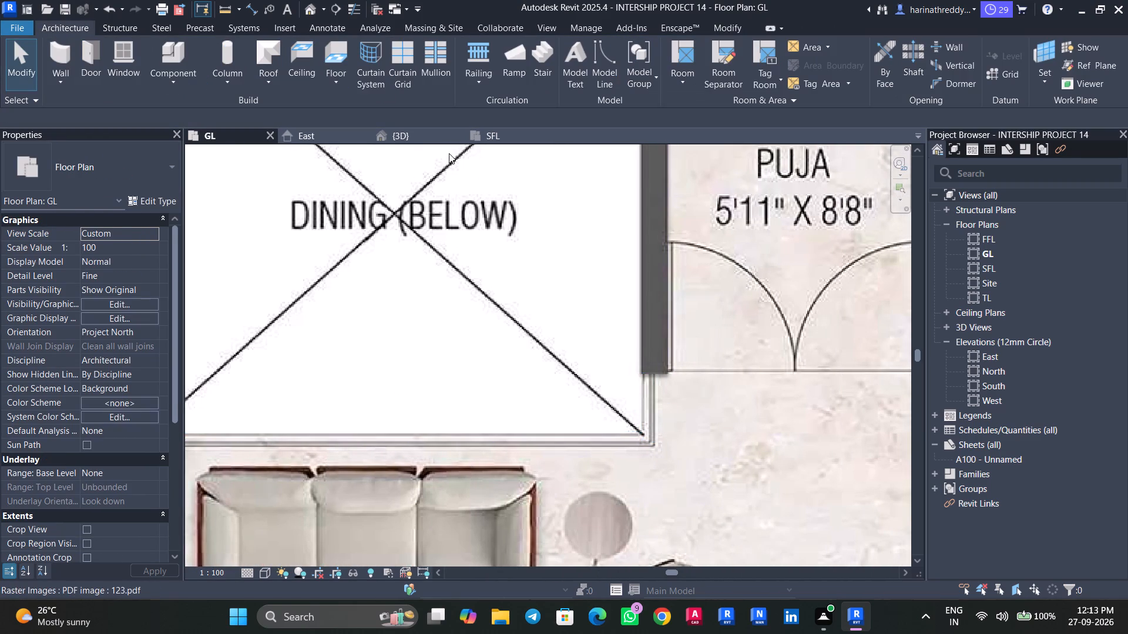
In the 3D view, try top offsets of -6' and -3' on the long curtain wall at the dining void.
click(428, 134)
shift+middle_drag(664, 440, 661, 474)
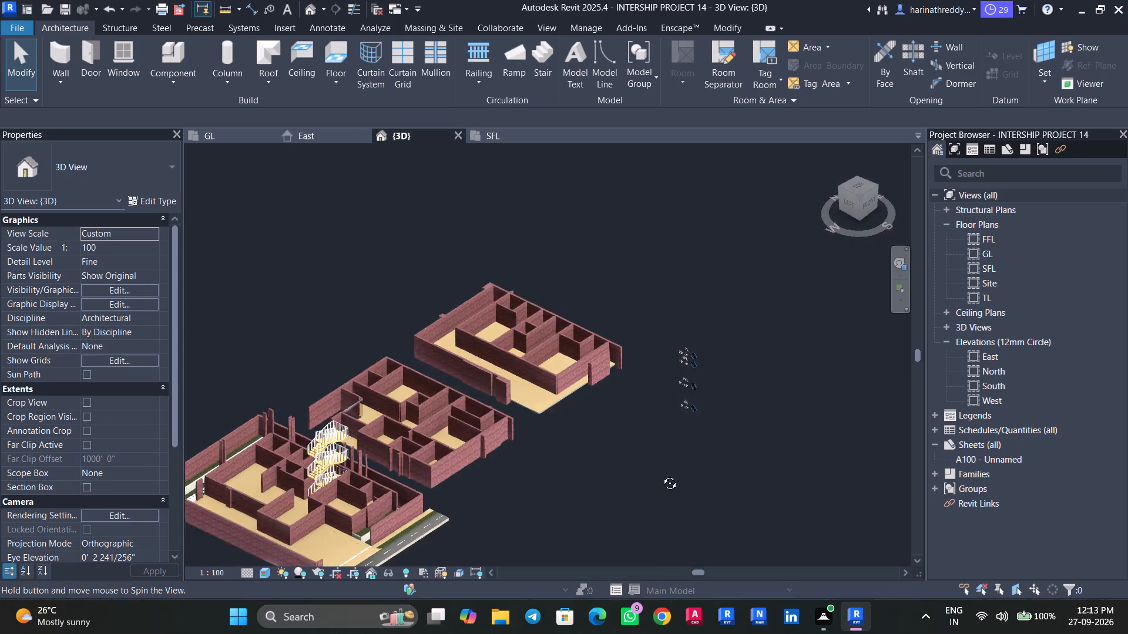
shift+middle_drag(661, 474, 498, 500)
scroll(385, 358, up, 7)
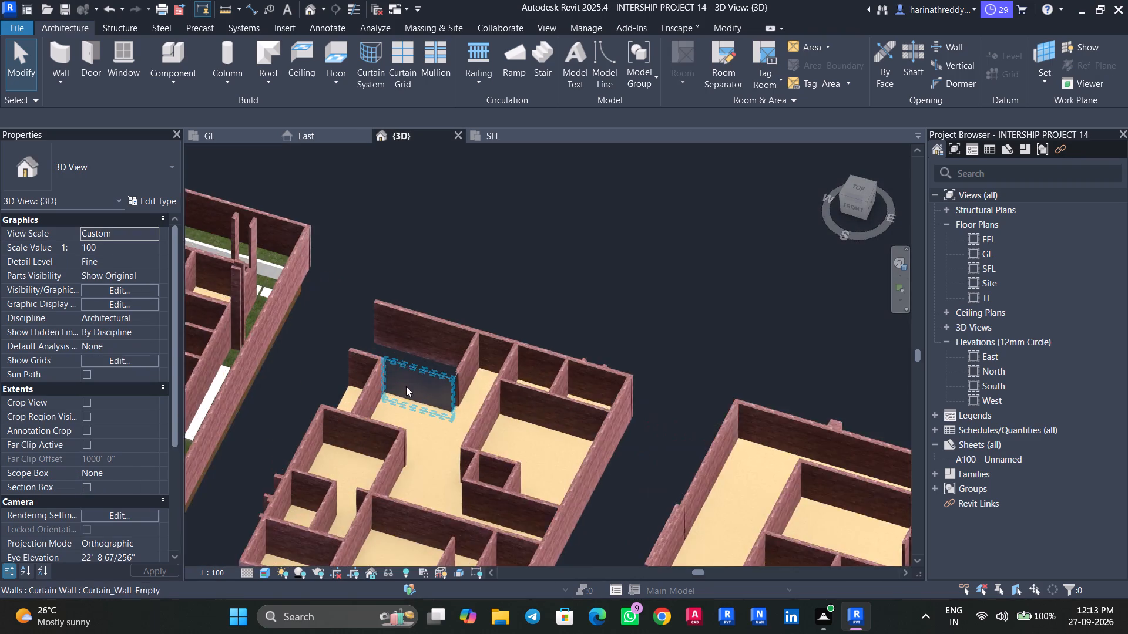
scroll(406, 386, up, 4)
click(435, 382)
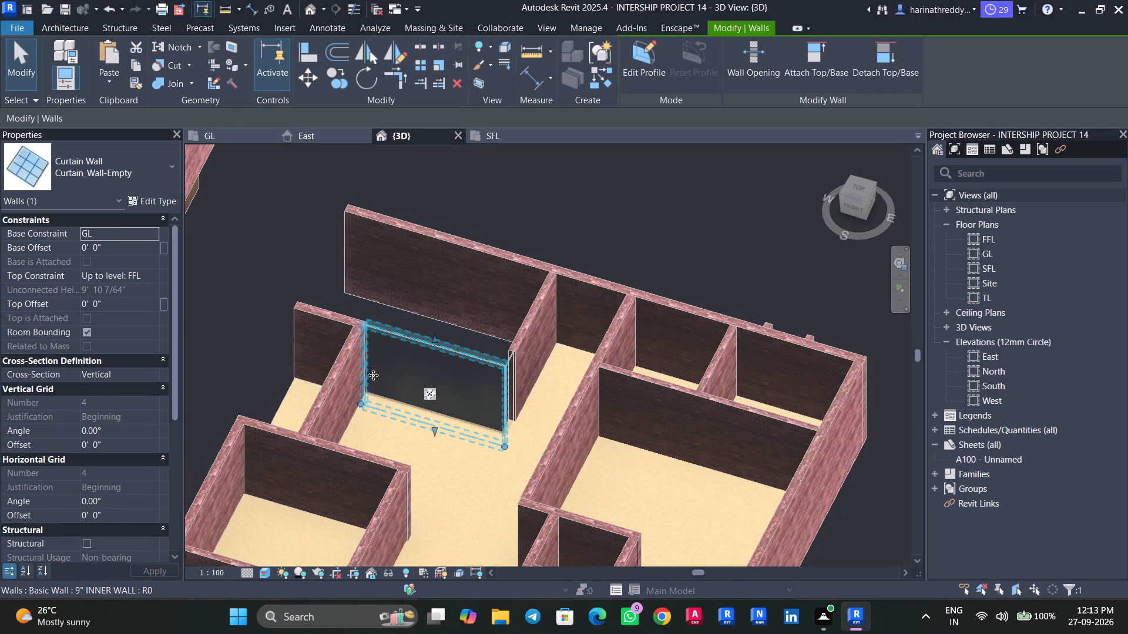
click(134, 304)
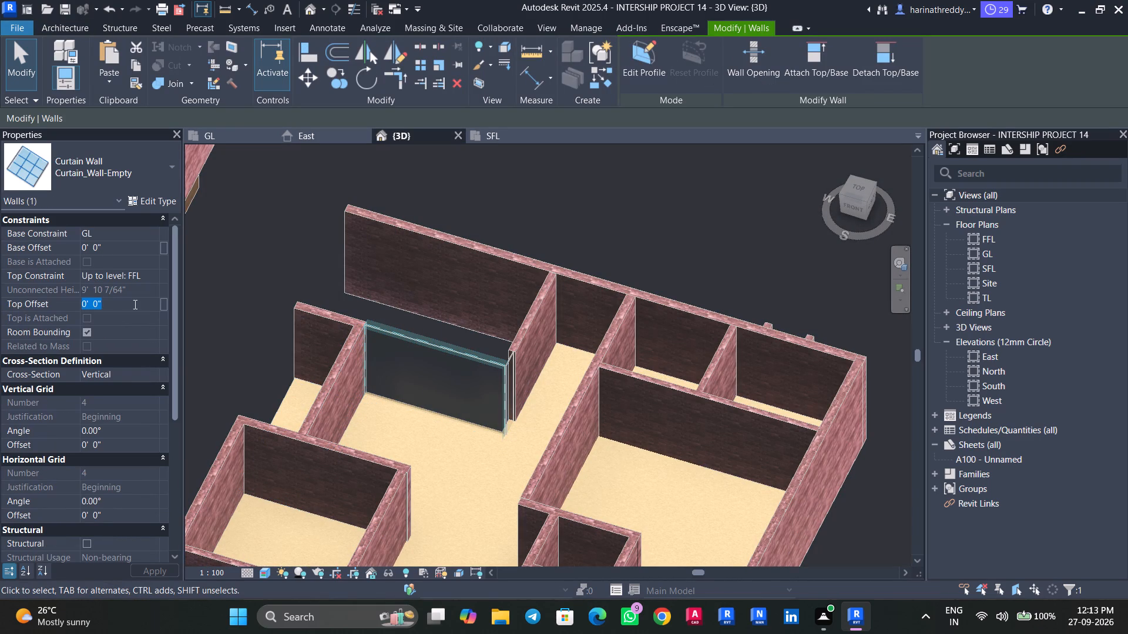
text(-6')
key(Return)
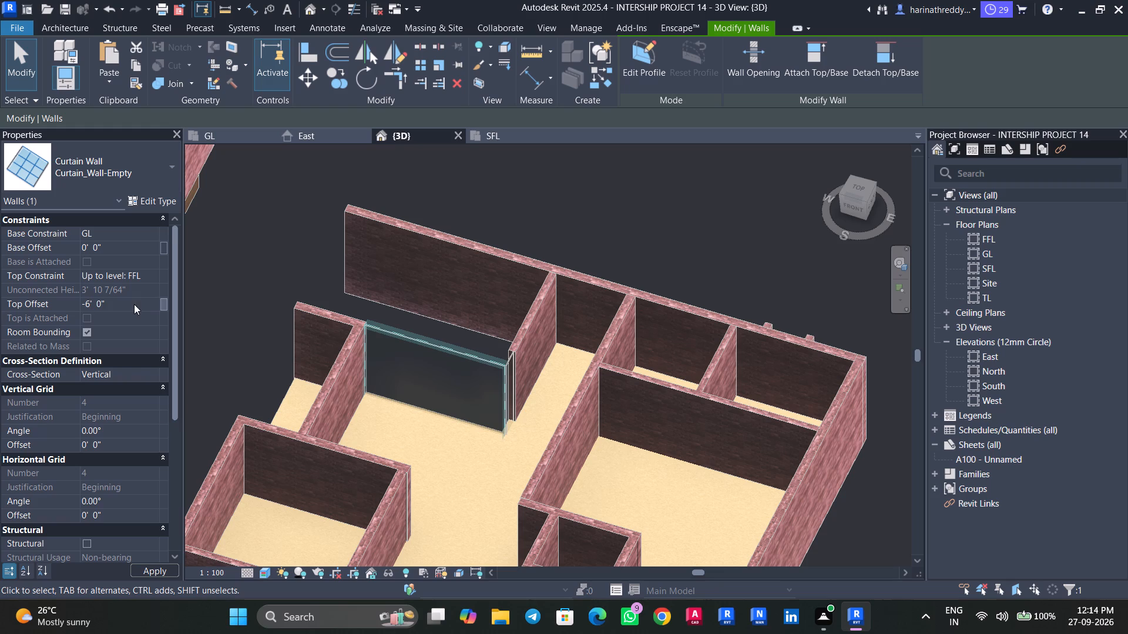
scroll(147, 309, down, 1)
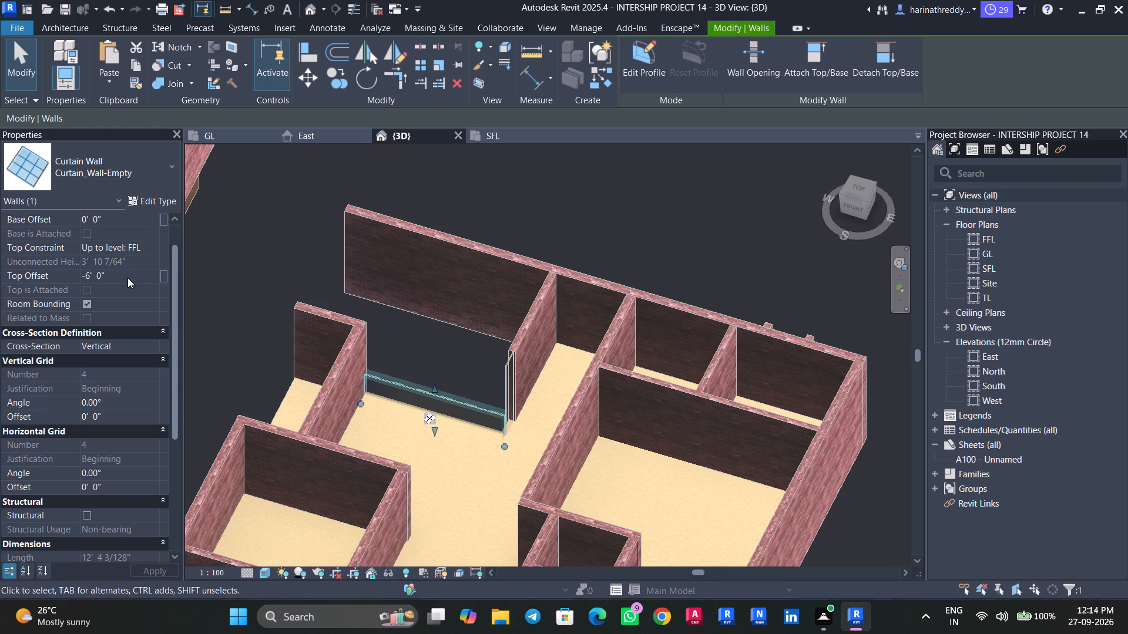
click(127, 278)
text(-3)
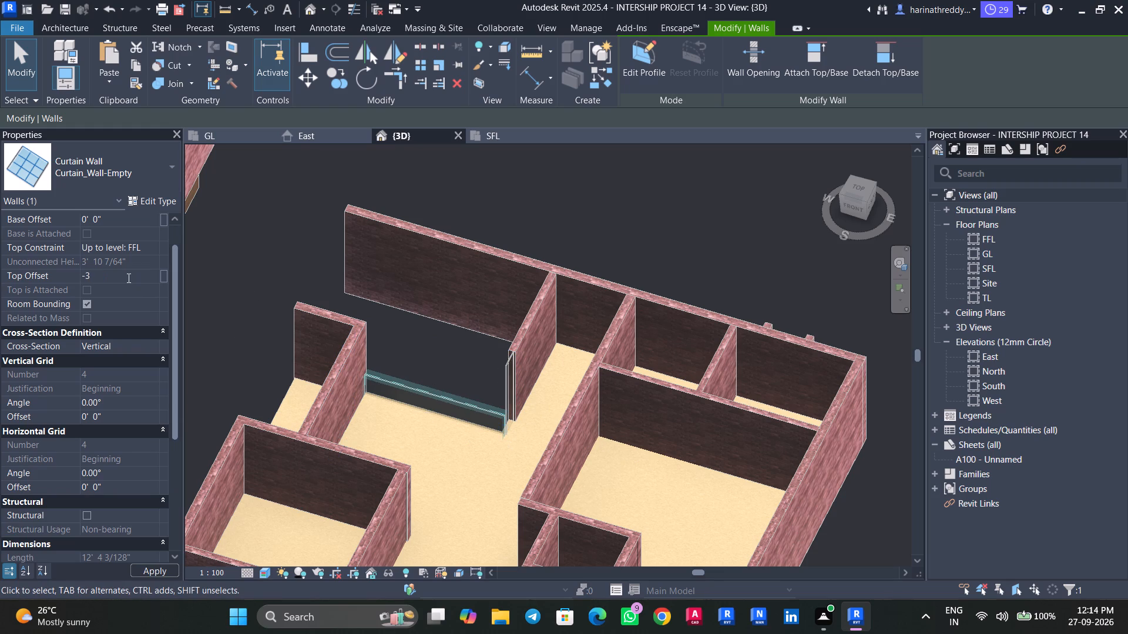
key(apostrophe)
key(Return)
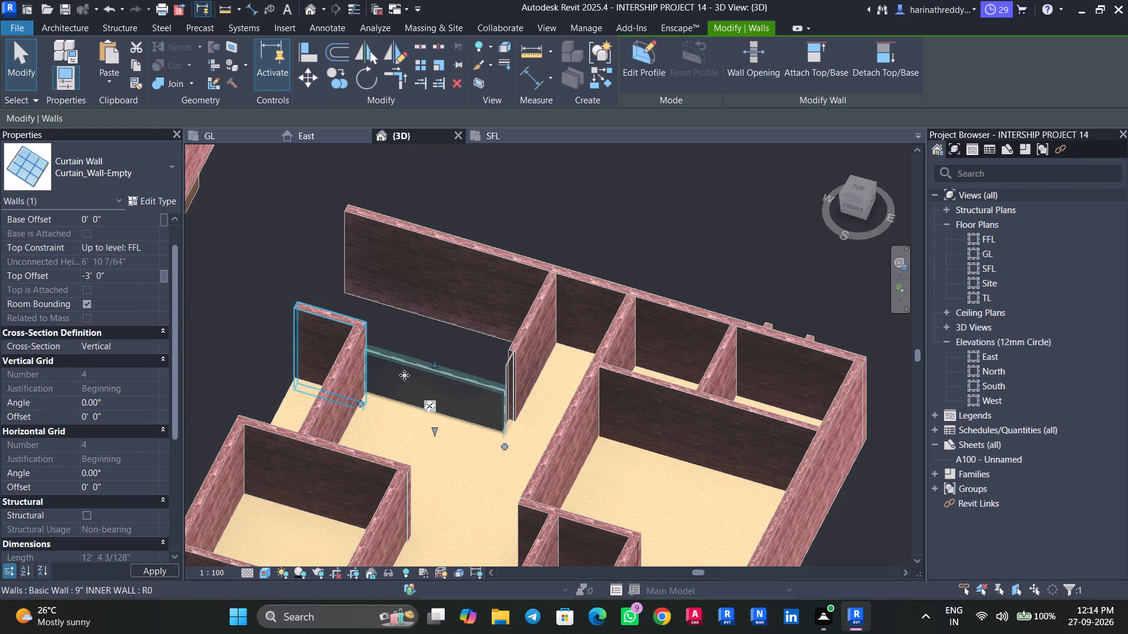
Set the long curtain wall's top offset to -4' and deselect it.
shift+middle_drag(403, 430, 437, 379)
scroll(435, 377, up, 3)
scroll(435, 377, down, 1)
scroll(435, 377, up, 6)
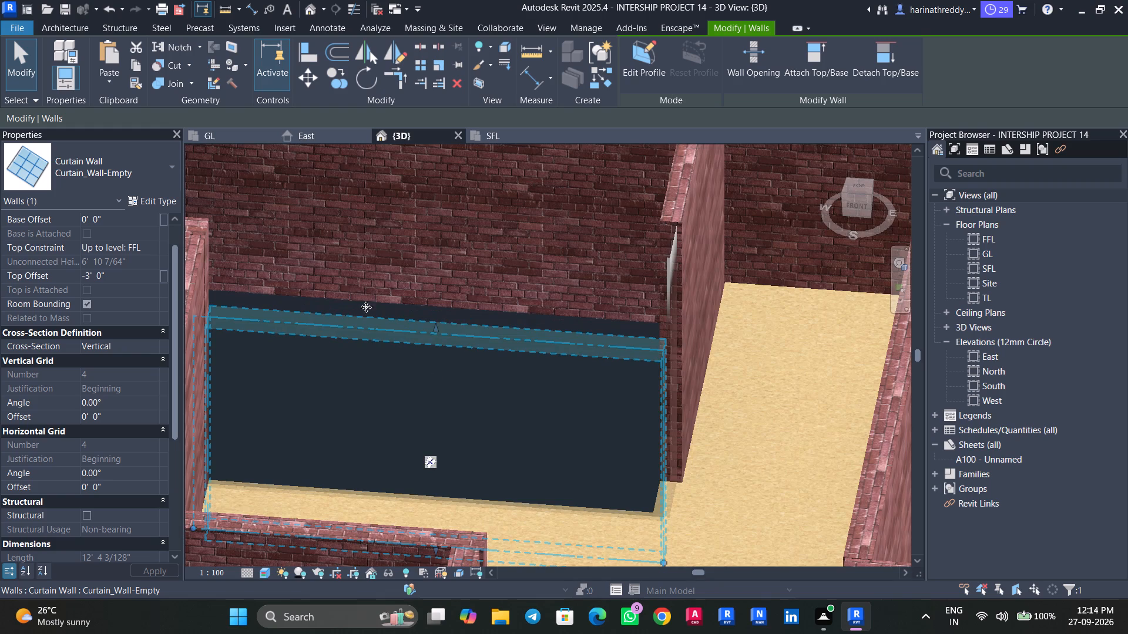
click(115, 269)
click(115, 275)
key(minus)
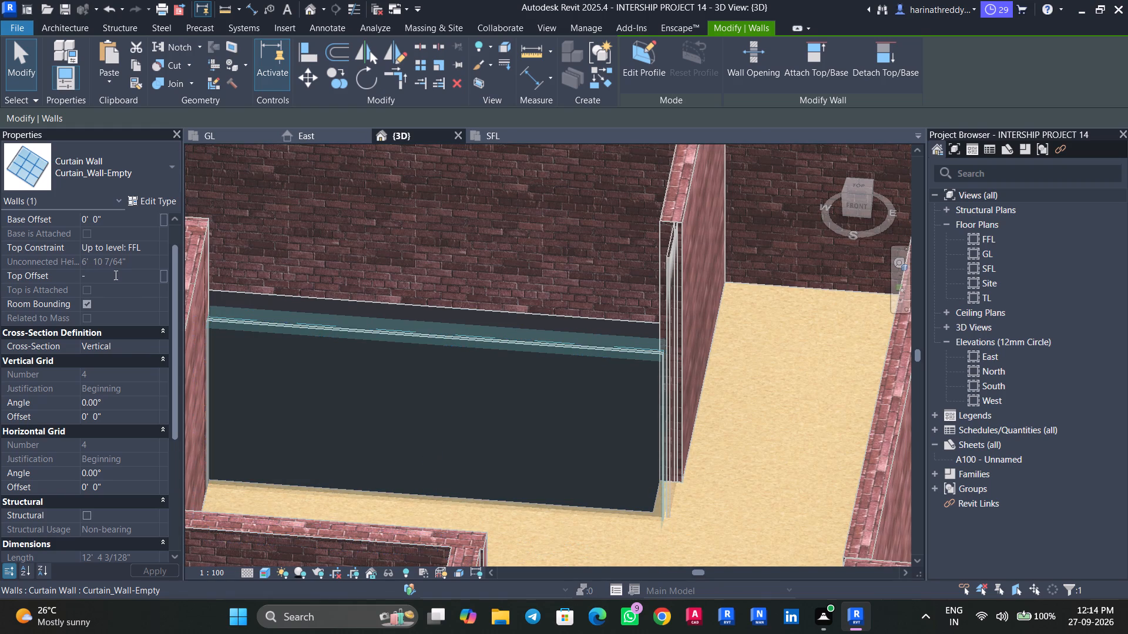
text(4')
key(Return)
key(Escape)
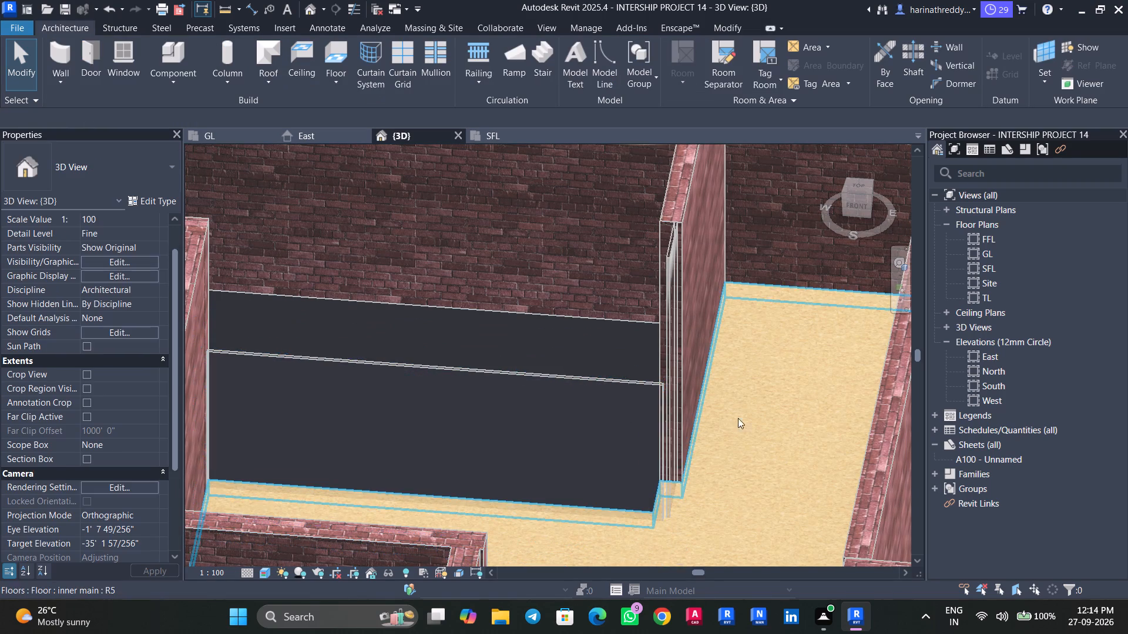
Set the top offset of the short curtain wall beside the puja wall to -4'.
shift+middle_drag(709, 429, 623, 423)
click(609, 412)
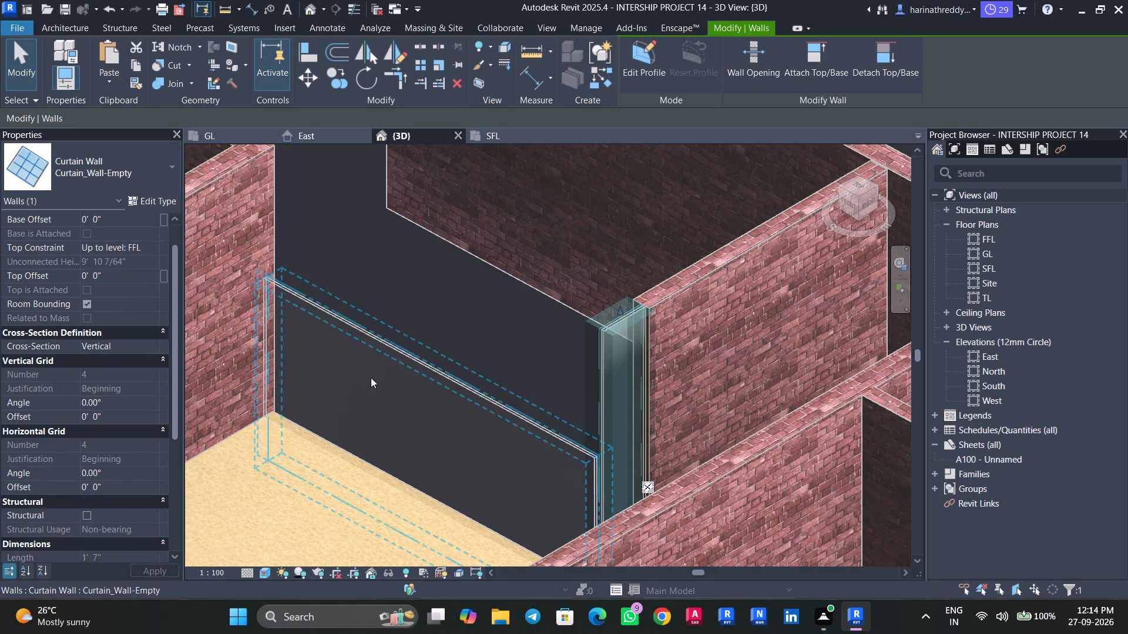
click(117, 274)
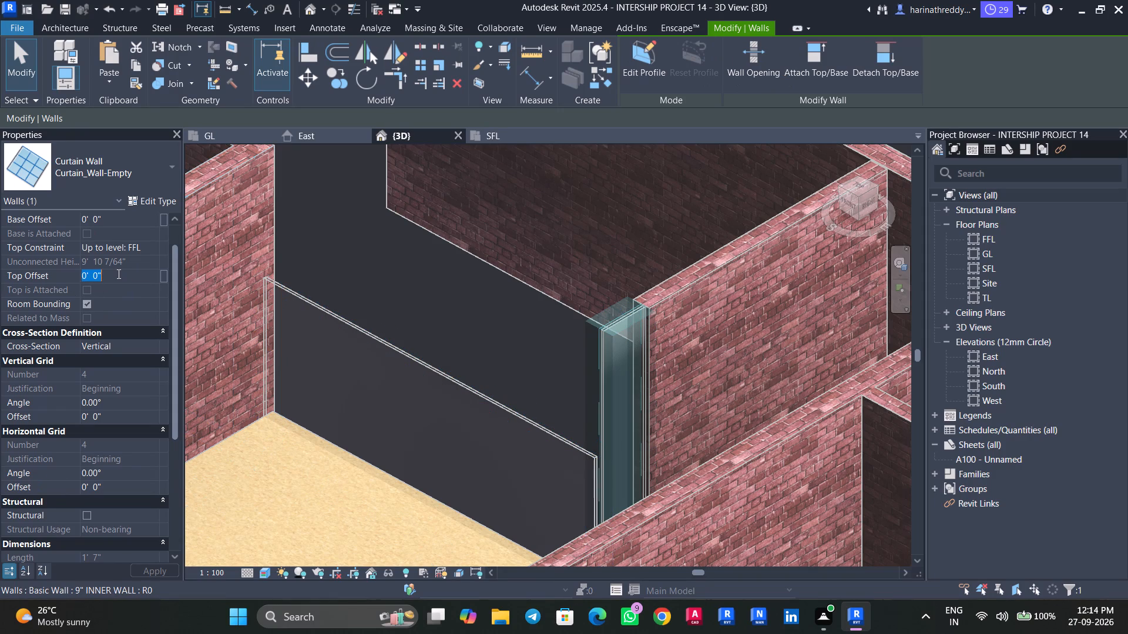
text(-4')
key(Return)
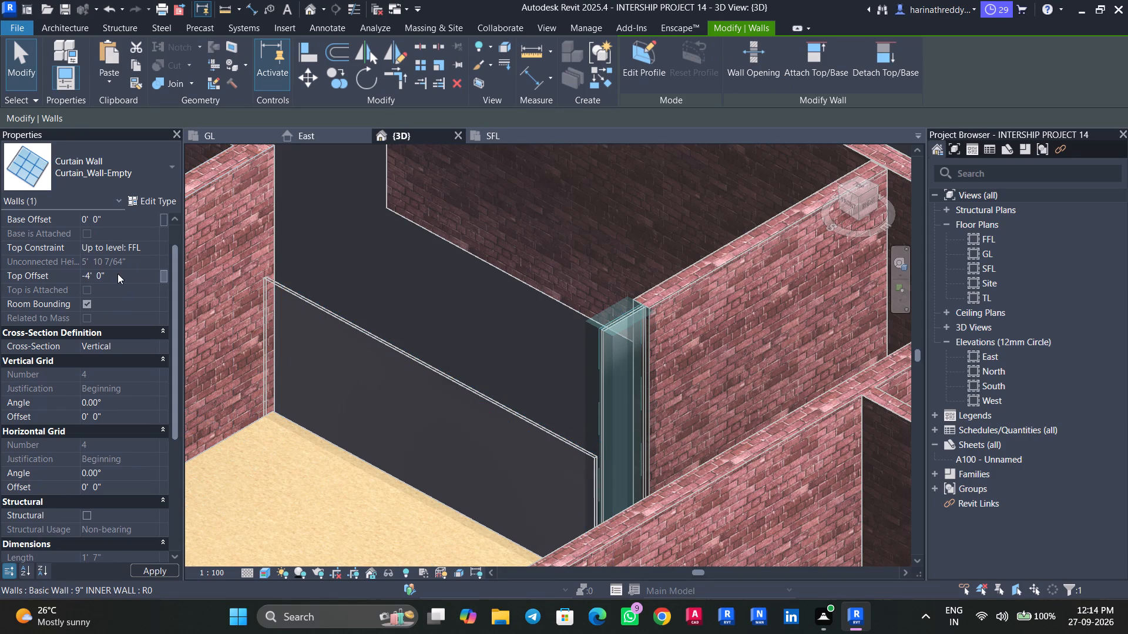
key(Escape)
In the 3D top view, extend the short curtain wall's free end to the outer face of the long curtain wall.
shift+middle_drag(410, 447, 416, 525)
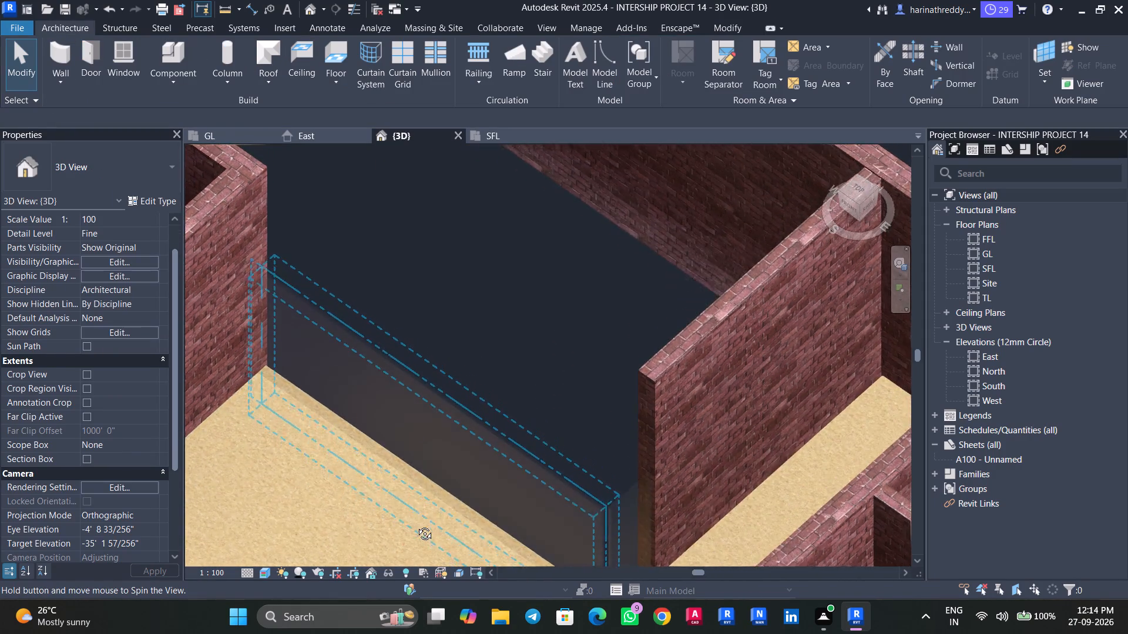
shift+middle_drag(416, 525, 653, 585)
shift+scroll(650, 588, up, 1)
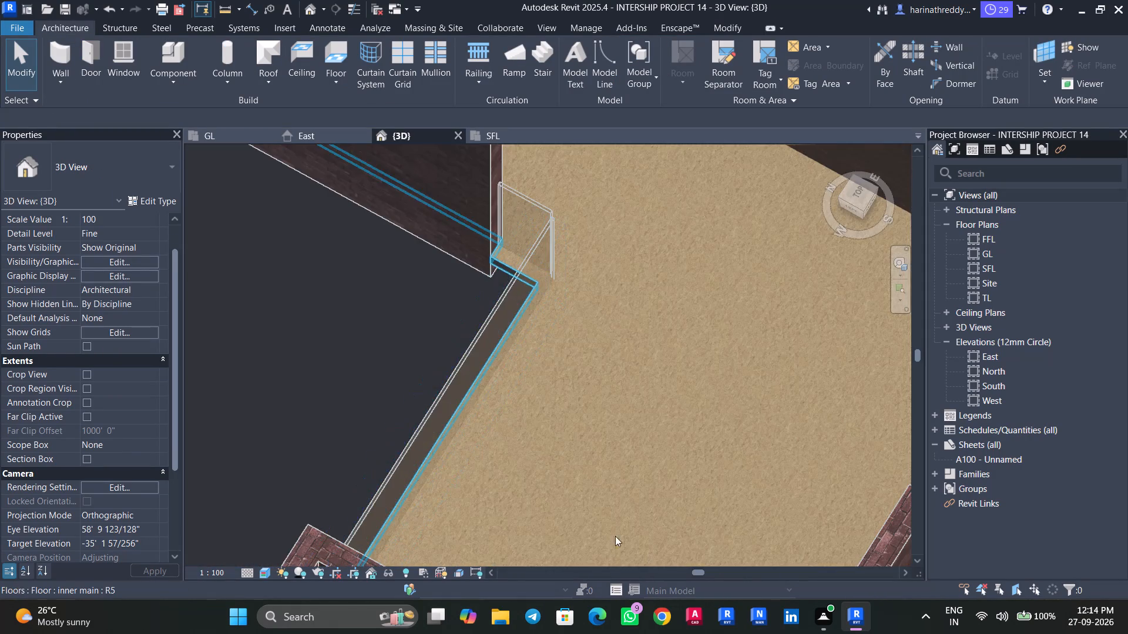
shift+middle_drag(584, 493, 747, 363)
scroll(247, 287, up, 8)
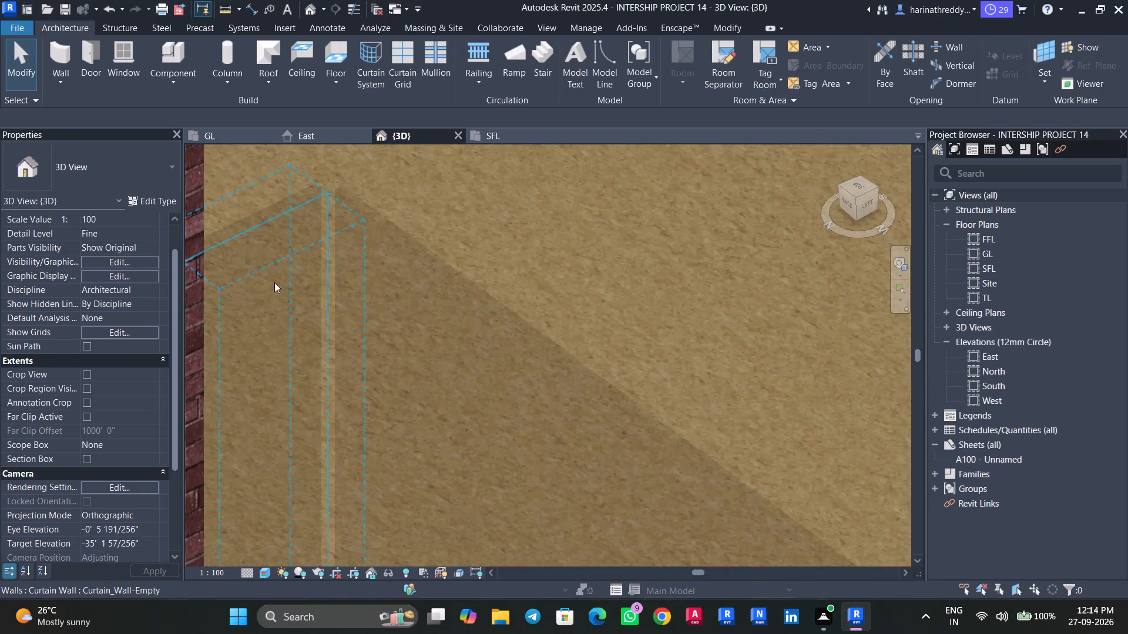
click(274, 282)
scroll(299, 221, up, 4)
shift+middle_drag(299, 218, 283, 348)
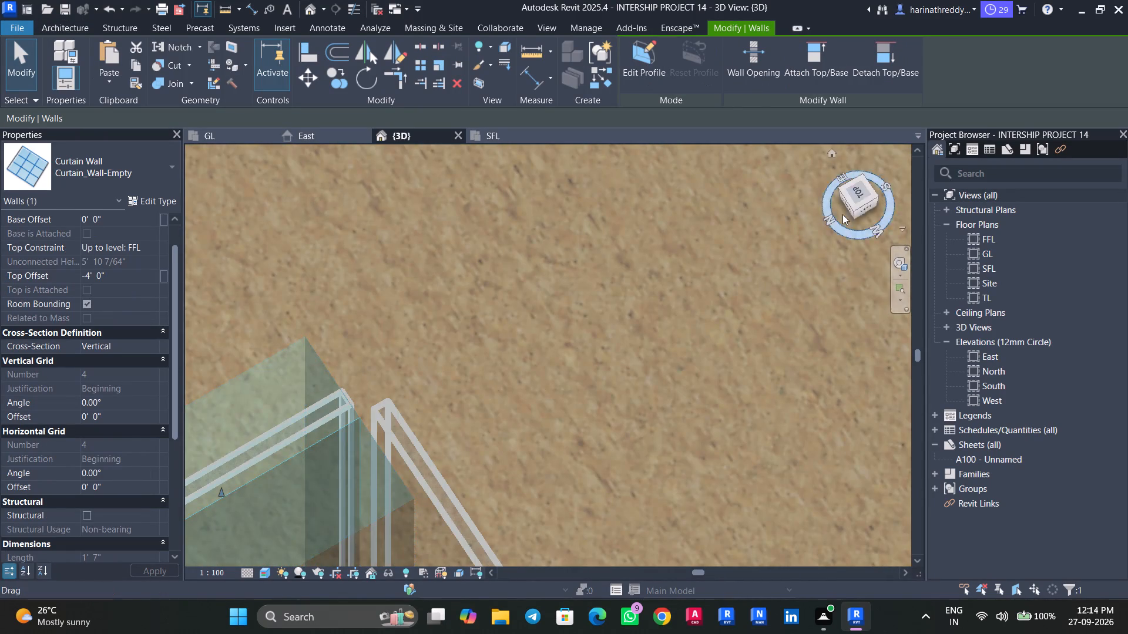
click(857, 193)
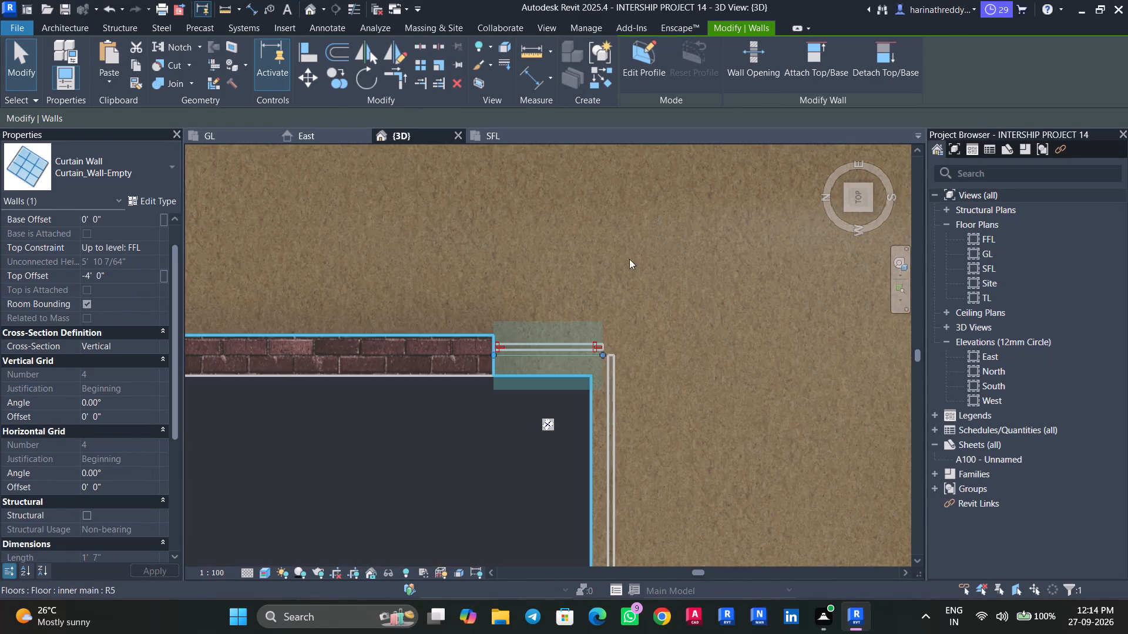
scroll(596, 359, up, 12)
drag(613, 362, 663, 362)
key(Escape)
Extend the long curtain wall's end to the short curtain wall's outer face, closing the corner at the dining void.
click(674, 385)
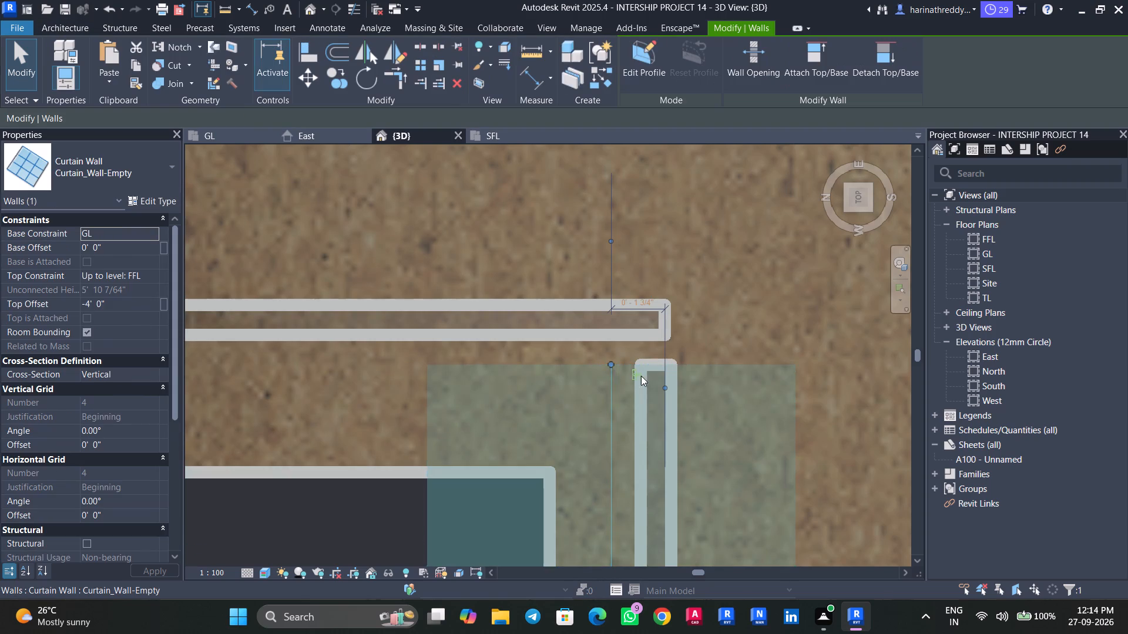
drag(611, 363, 616, 303)
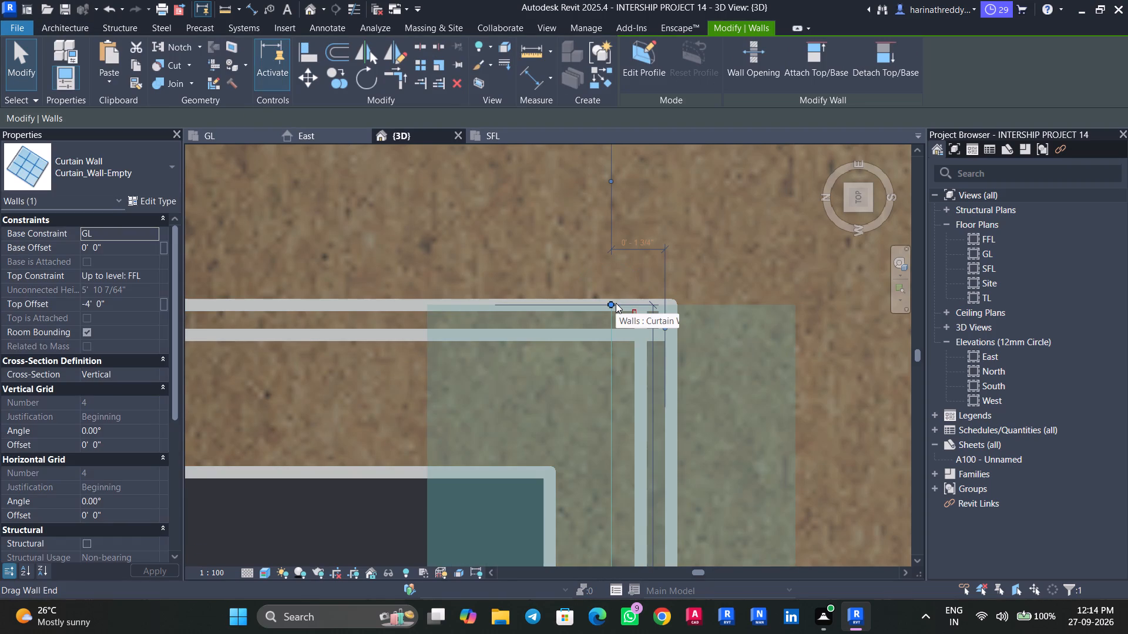
scroll(616, 303, up, 4)
drag(608, 303, 611, 295)
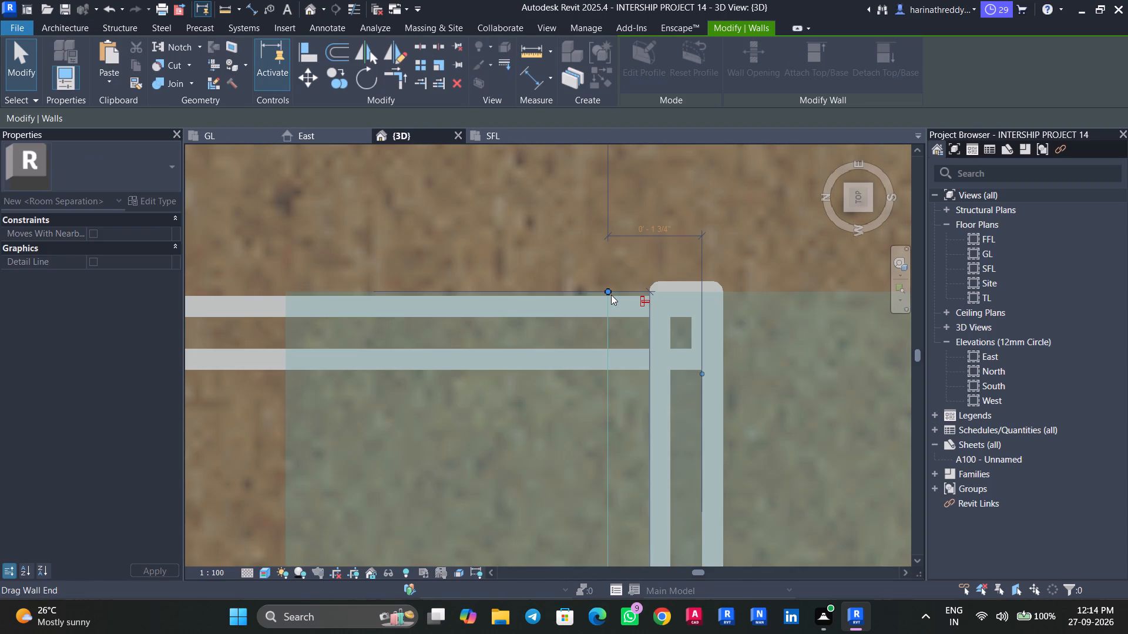
drag(606, 289, 606, 300)
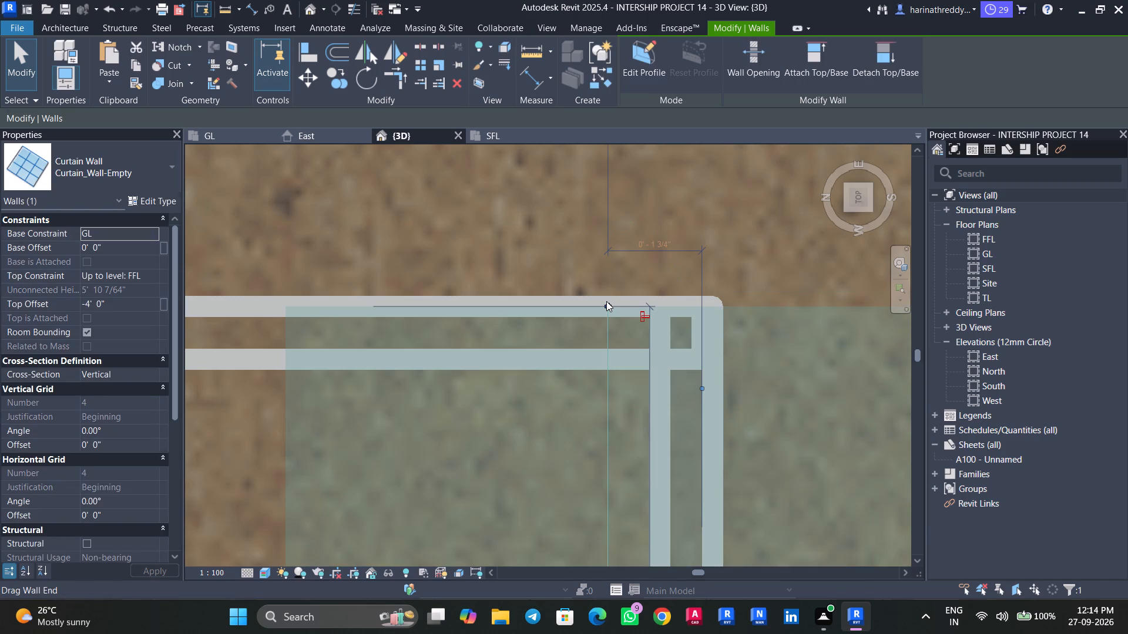
key(Escape)
key(Escape)
scroll(407, 387, down, 1)
scroll(407, 387, up, 1)
scroll(407, 387, down, 17)
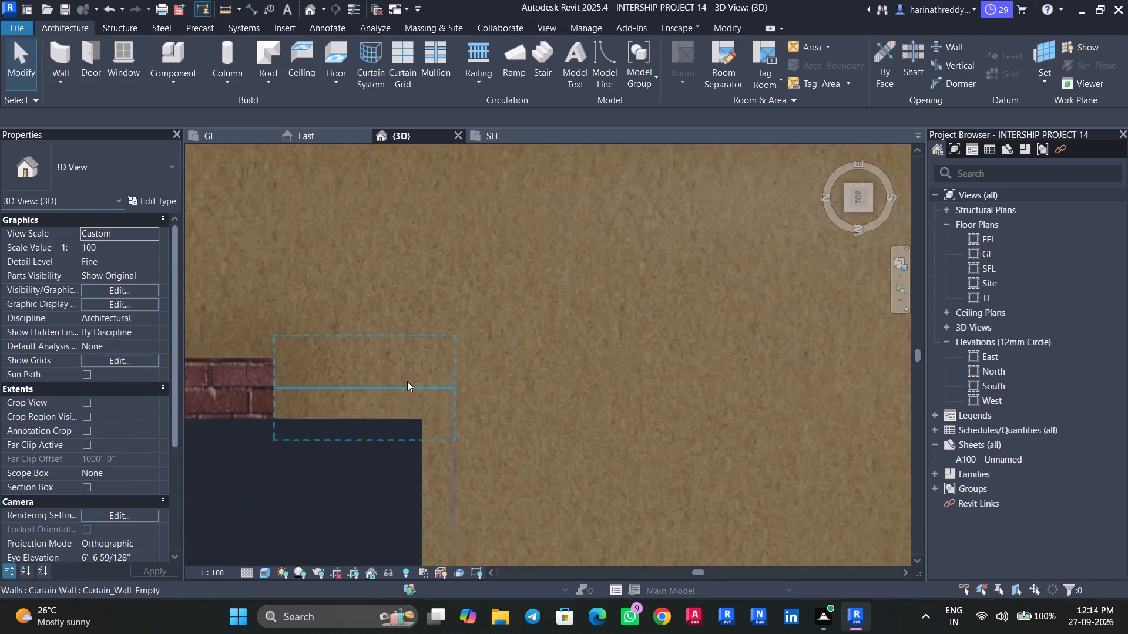
shift+middle_drag(699, 485, 578, 305)
scroll(638, 454, down, 6)
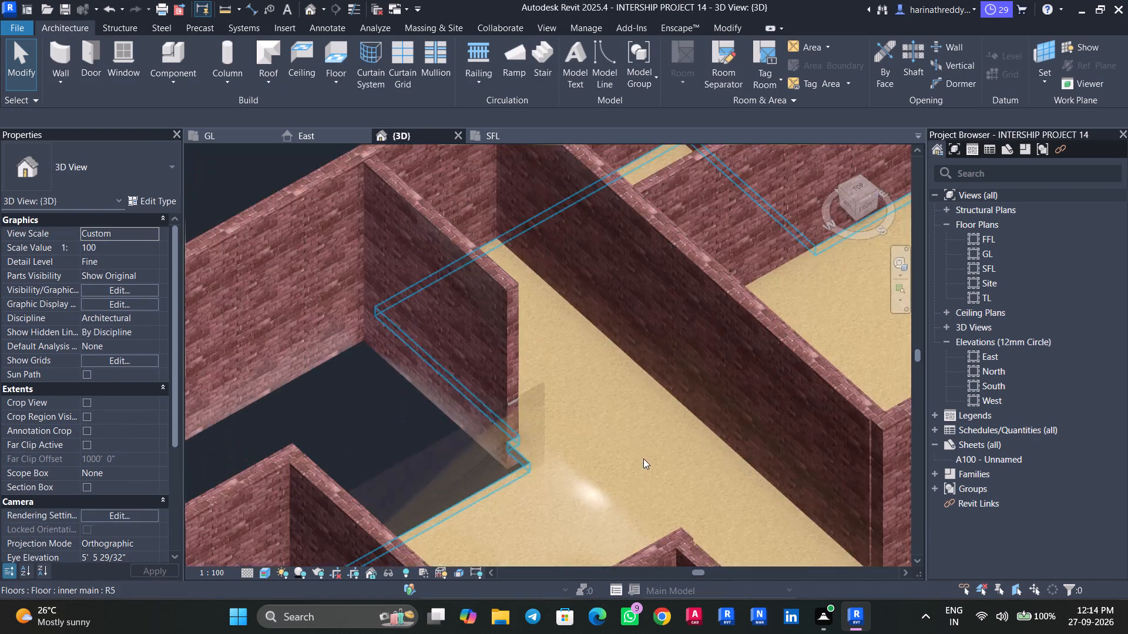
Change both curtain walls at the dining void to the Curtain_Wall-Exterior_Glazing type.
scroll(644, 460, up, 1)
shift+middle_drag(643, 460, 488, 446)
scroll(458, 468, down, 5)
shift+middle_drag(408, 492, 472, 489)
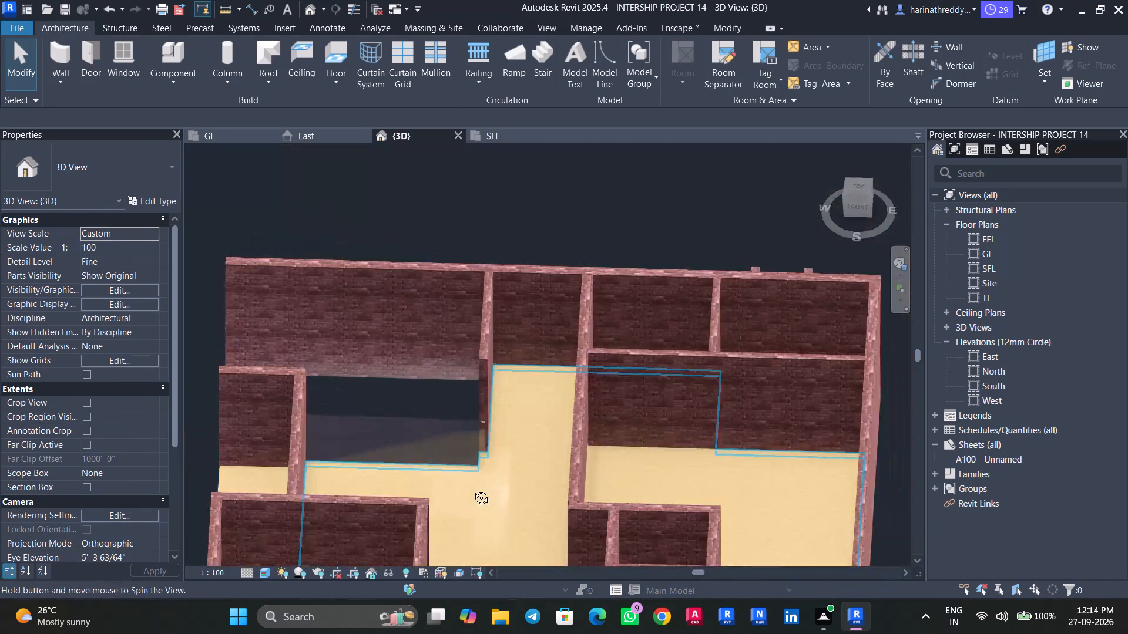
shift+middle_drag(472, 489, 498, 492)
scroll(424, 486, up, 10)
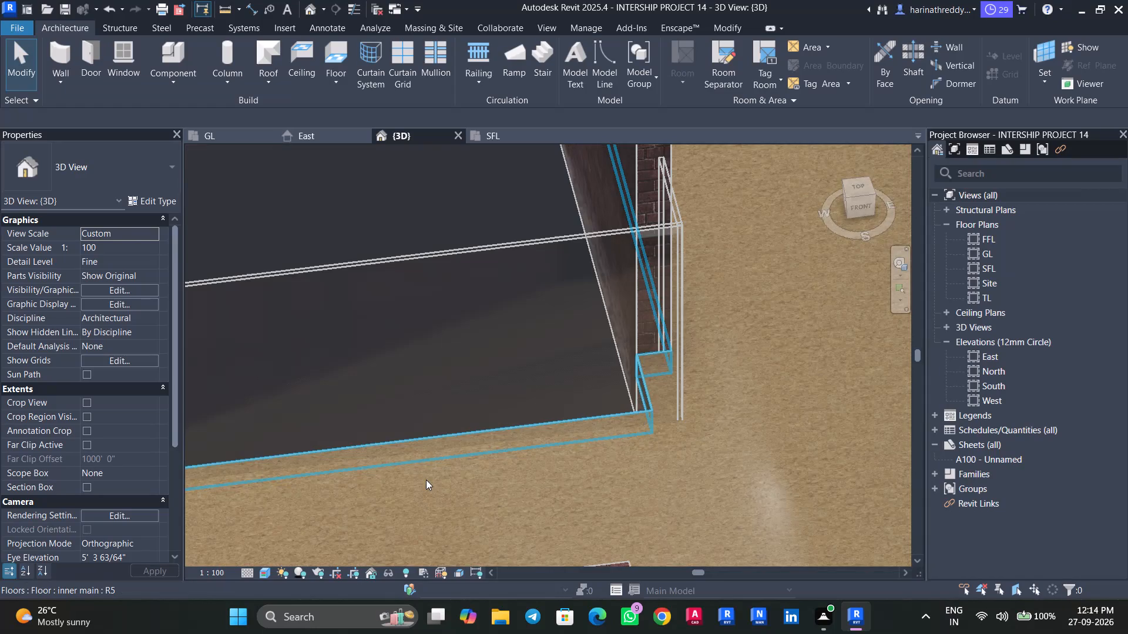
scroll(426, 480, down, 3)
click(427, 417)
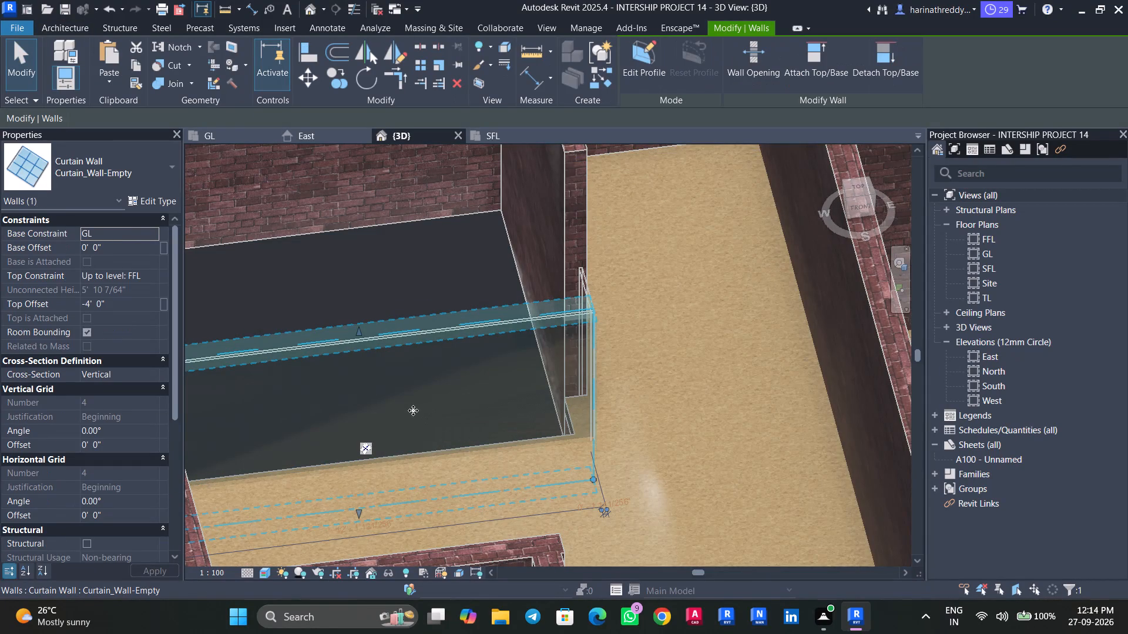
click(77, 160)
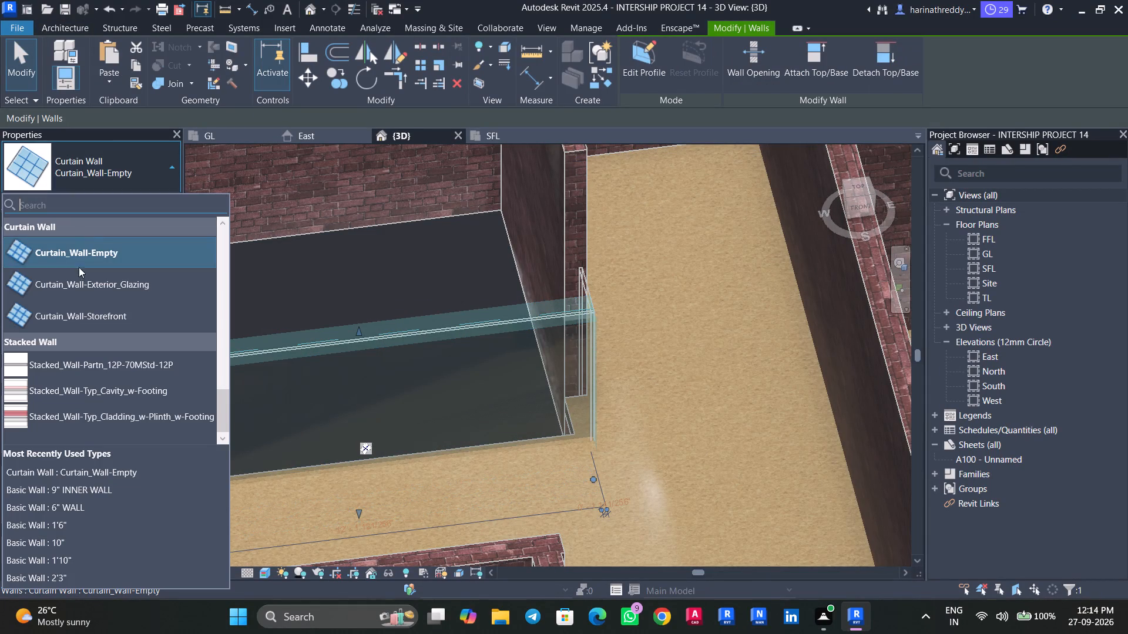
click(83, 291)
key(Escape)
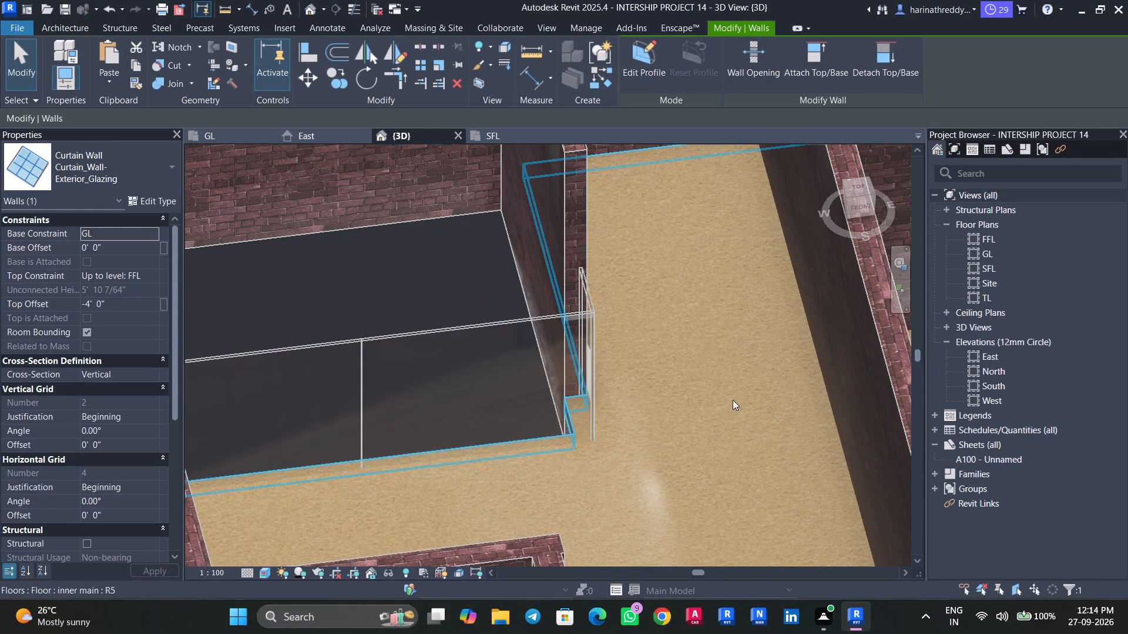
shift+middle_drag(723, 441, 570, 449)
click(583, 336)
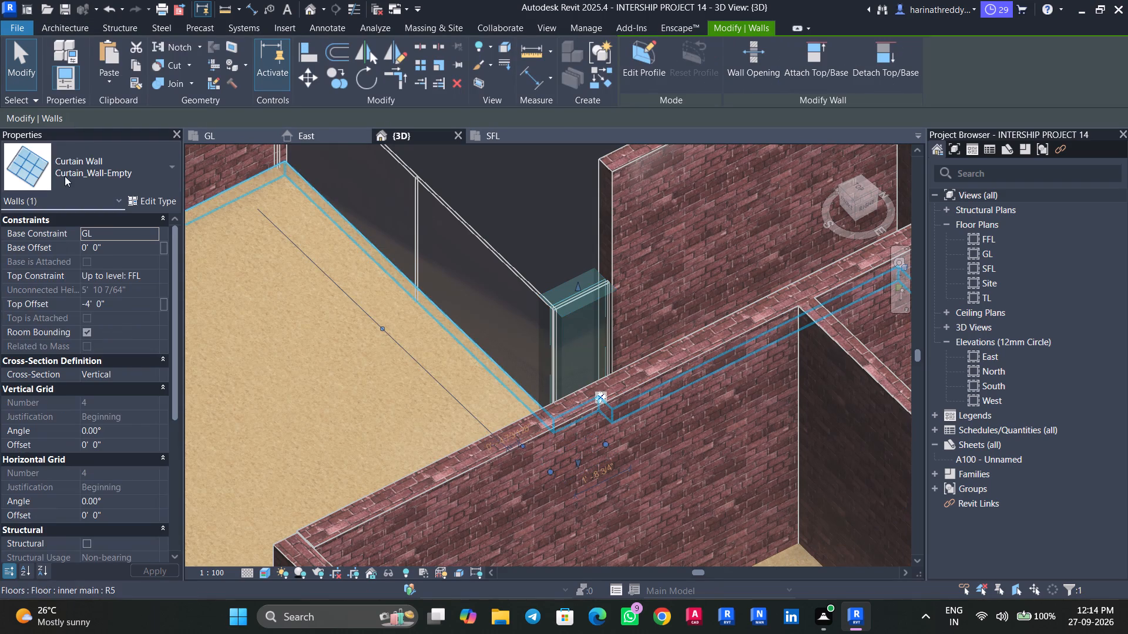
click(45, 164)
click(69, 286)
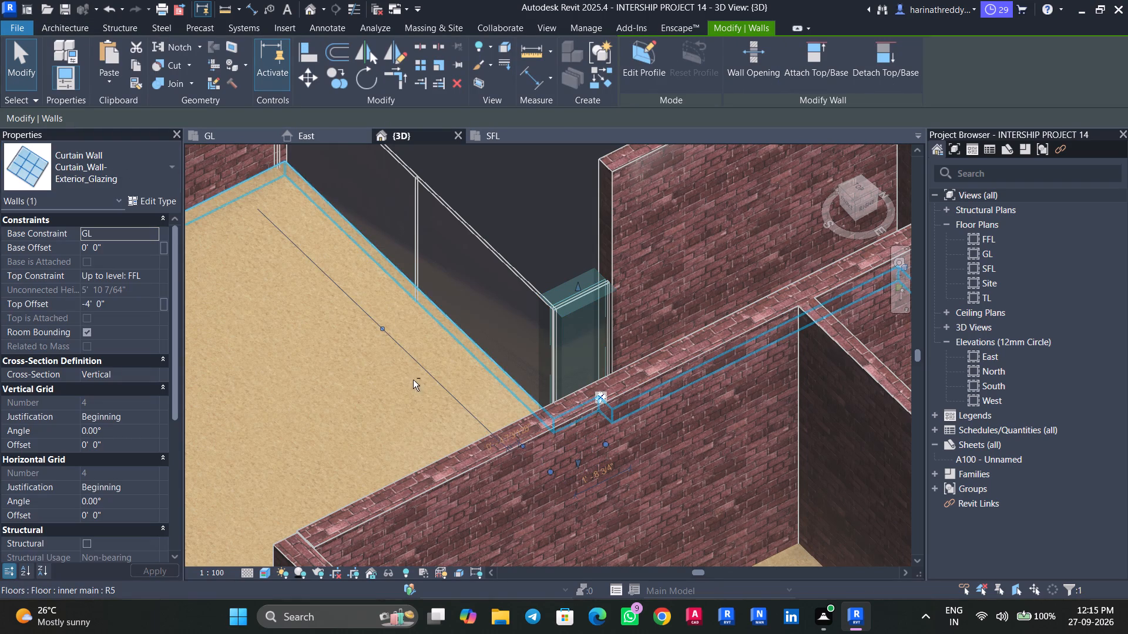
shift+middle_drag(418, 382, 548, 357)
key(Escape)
Change the long and the short curtain wall at the dining void to the Curtain_Wall-Storefront type.
click(449, 350)
click(109, 178)
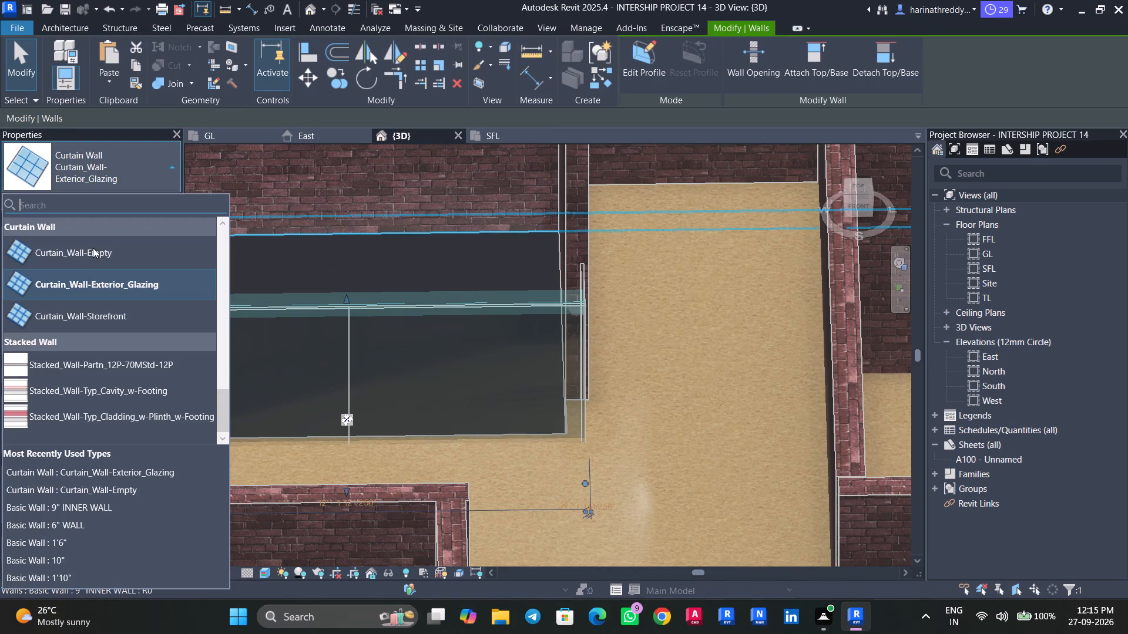
click(82, 312)
key(Escape)
shift+middle_drag(657, 443, 528, 447)
click(590, 320)
click(109, 168)
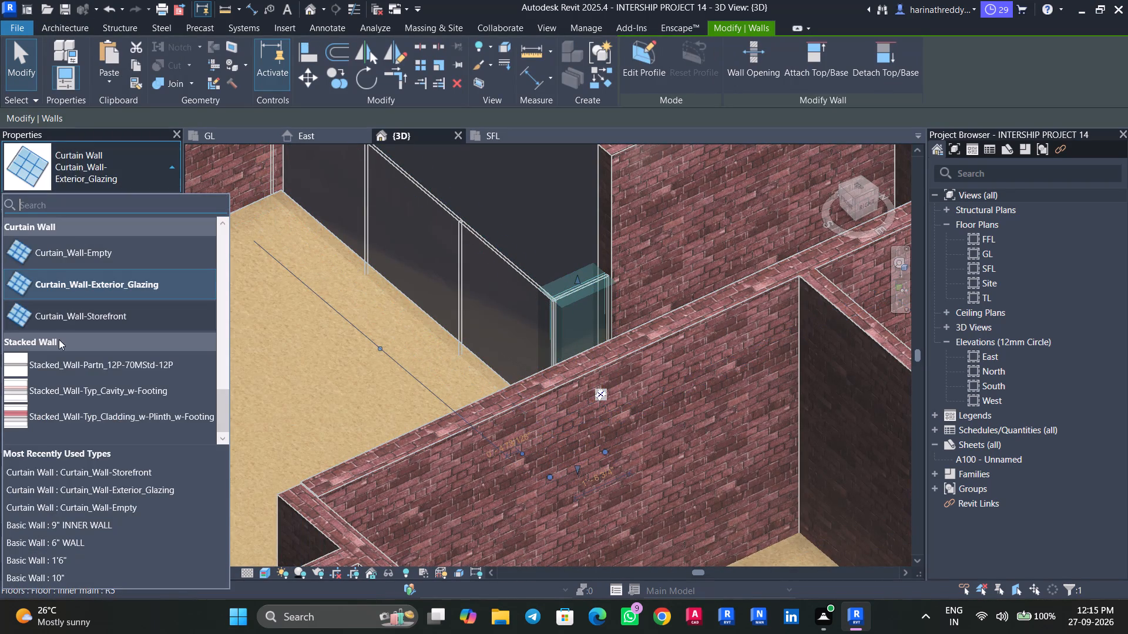
click(68, 316)
key(Escape)
Examine the panel divisions and corner of the two storefront curtain walls.
shift+middle_drag(347, 371, 523, 390)
scroll(417, 421, up, 1)
scroll(417, 421, down, 1)
scroll(417, 421, up, 8)
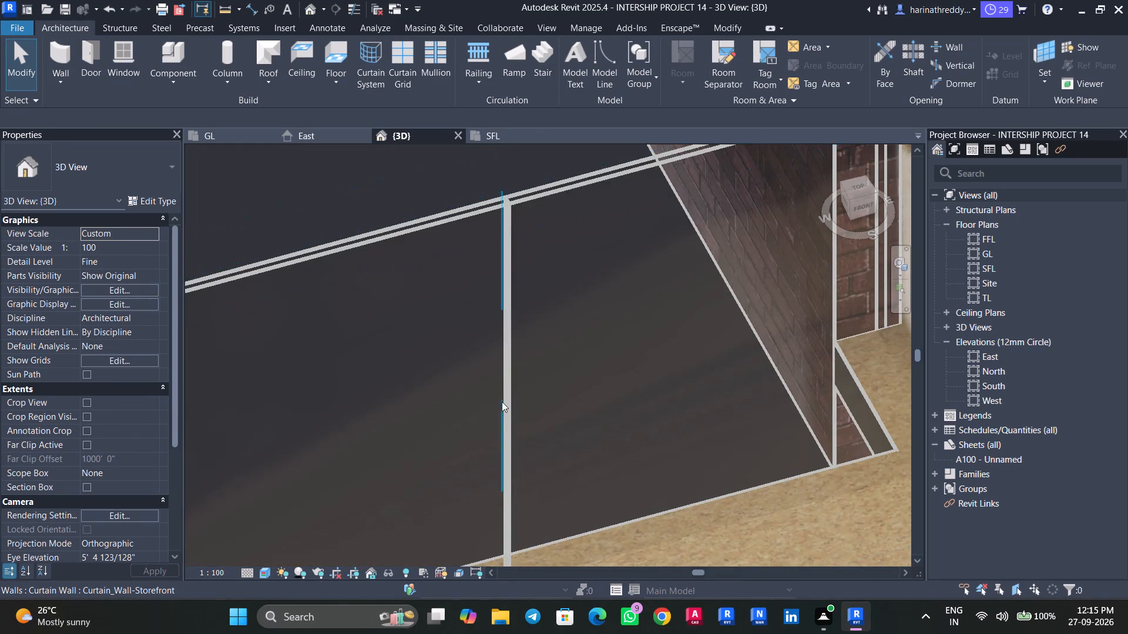
scroll(505, 399, up, 1)
scroll(505, 399, down, 5)
scroll(505, 397, up, 1)
scroll(505, 397, down, 3)
middle_drag(673, 469, 540, 477)
click(549, 327)
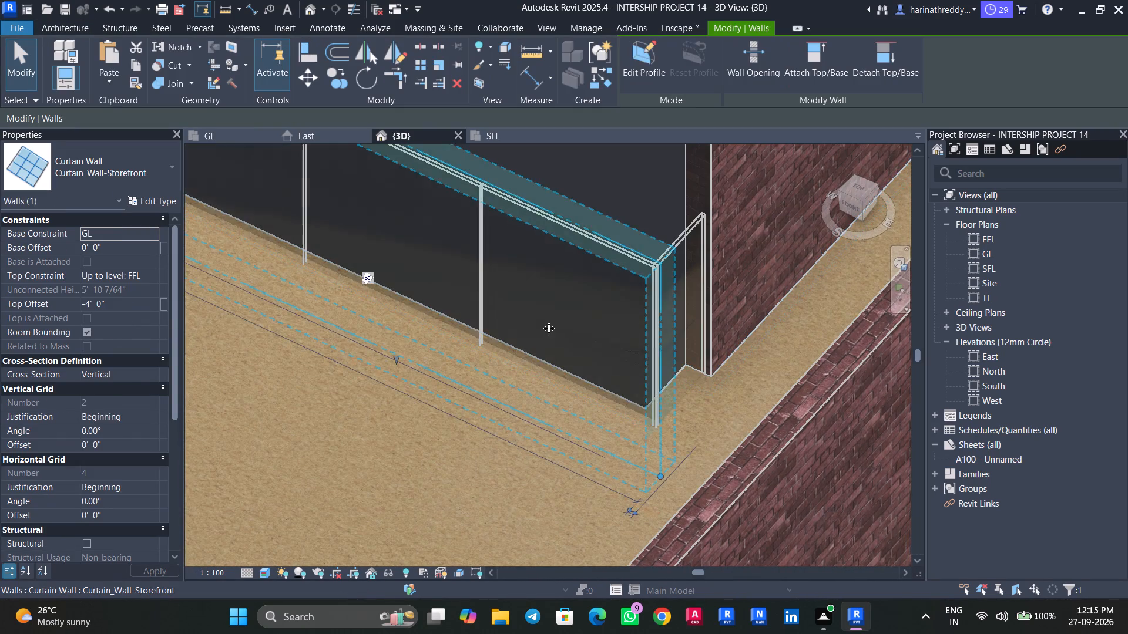
shift+middle_drag(553, 331, 606, 292)
key(Escape)
middle_drag(539, 410, 556, 525)
shift+middle_drag(558, 518, 578, 514)
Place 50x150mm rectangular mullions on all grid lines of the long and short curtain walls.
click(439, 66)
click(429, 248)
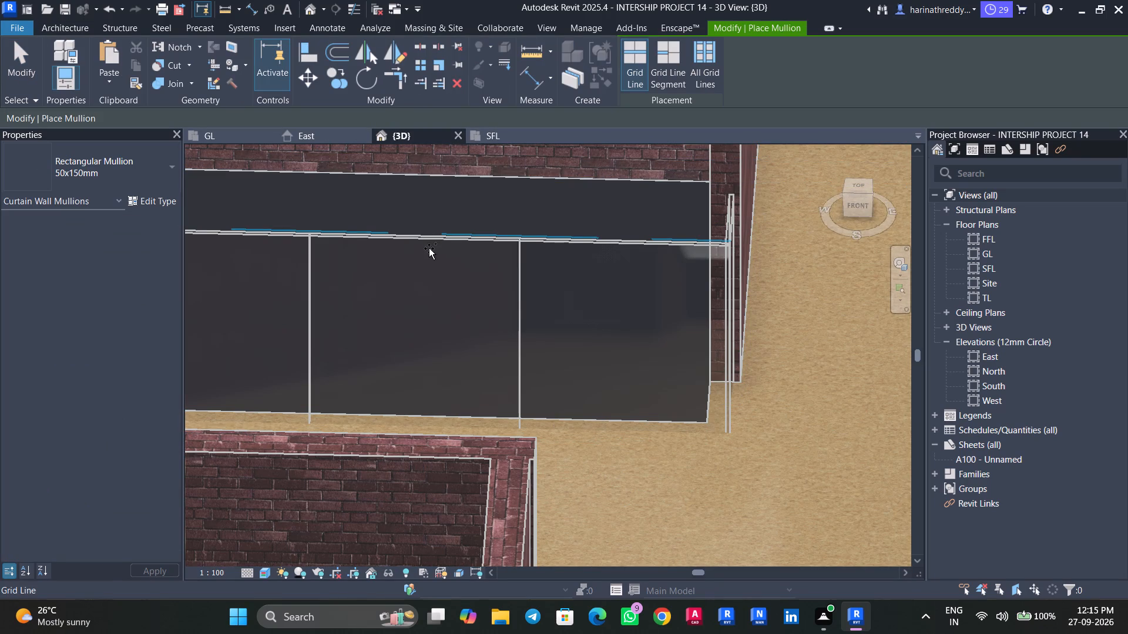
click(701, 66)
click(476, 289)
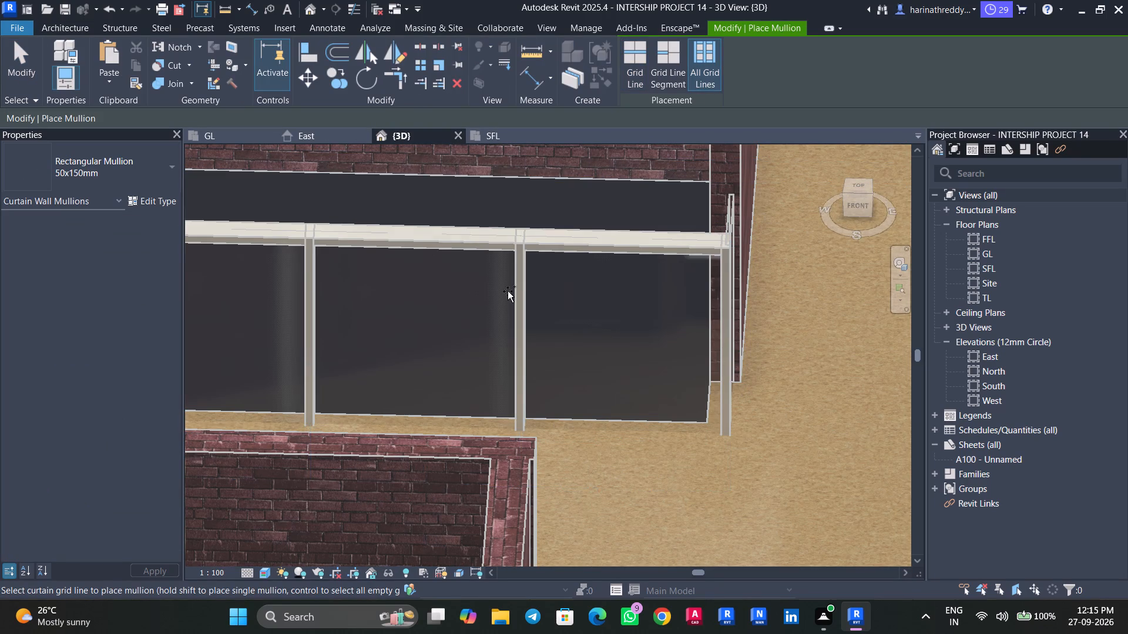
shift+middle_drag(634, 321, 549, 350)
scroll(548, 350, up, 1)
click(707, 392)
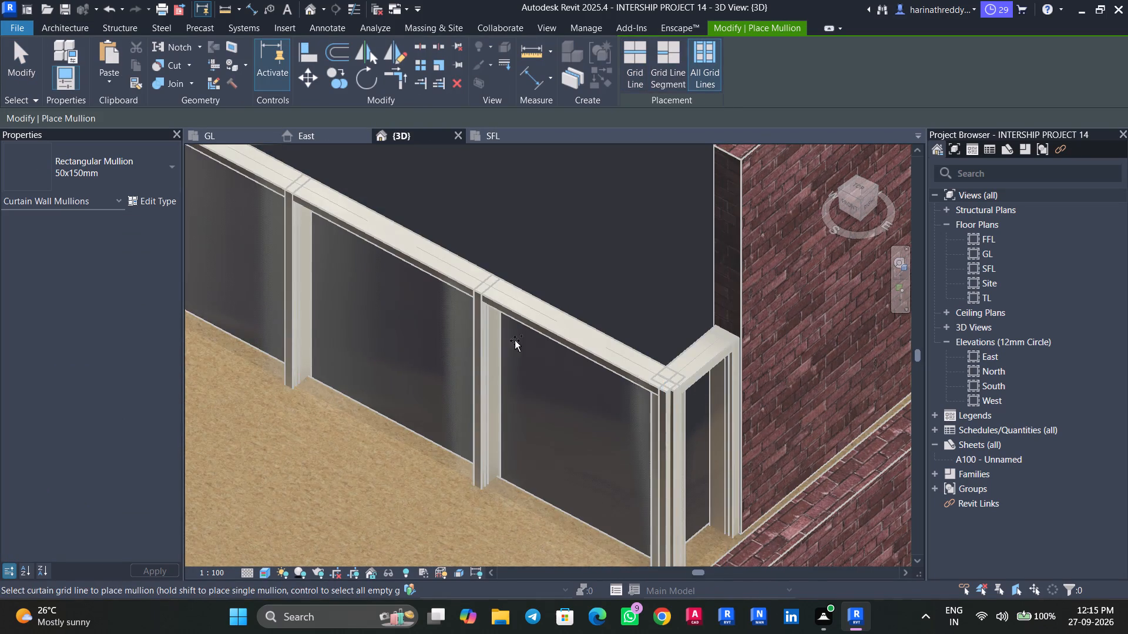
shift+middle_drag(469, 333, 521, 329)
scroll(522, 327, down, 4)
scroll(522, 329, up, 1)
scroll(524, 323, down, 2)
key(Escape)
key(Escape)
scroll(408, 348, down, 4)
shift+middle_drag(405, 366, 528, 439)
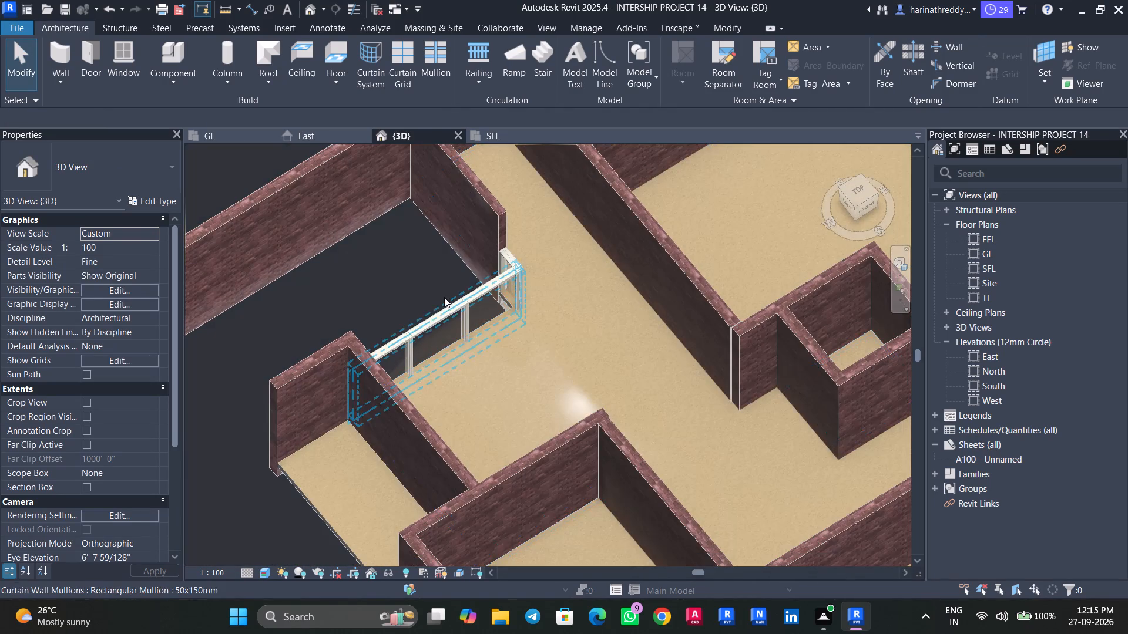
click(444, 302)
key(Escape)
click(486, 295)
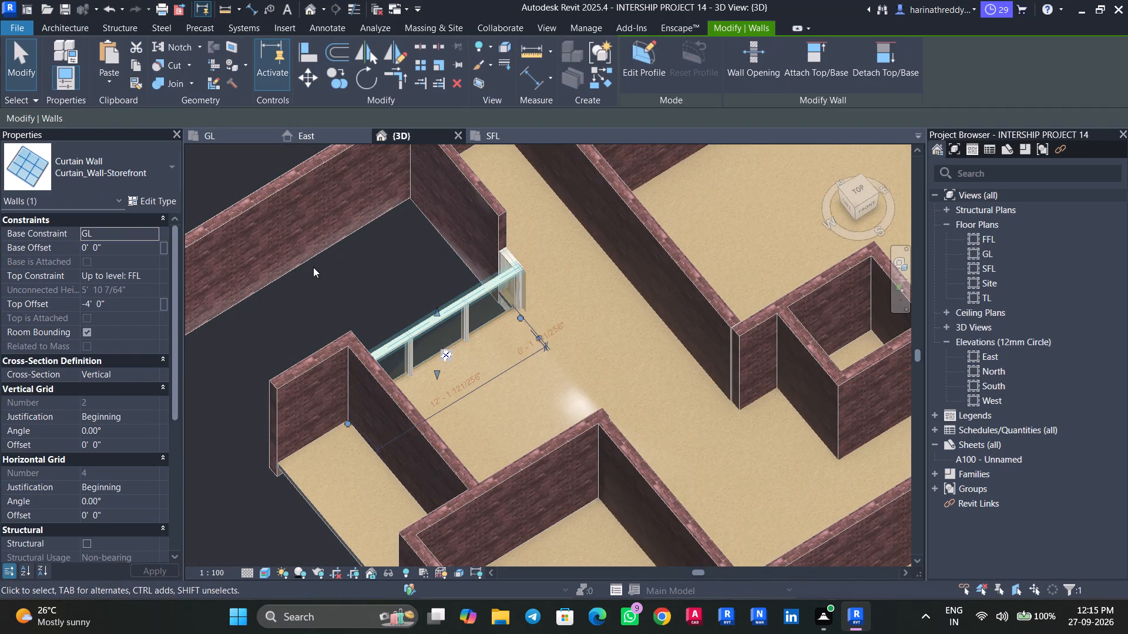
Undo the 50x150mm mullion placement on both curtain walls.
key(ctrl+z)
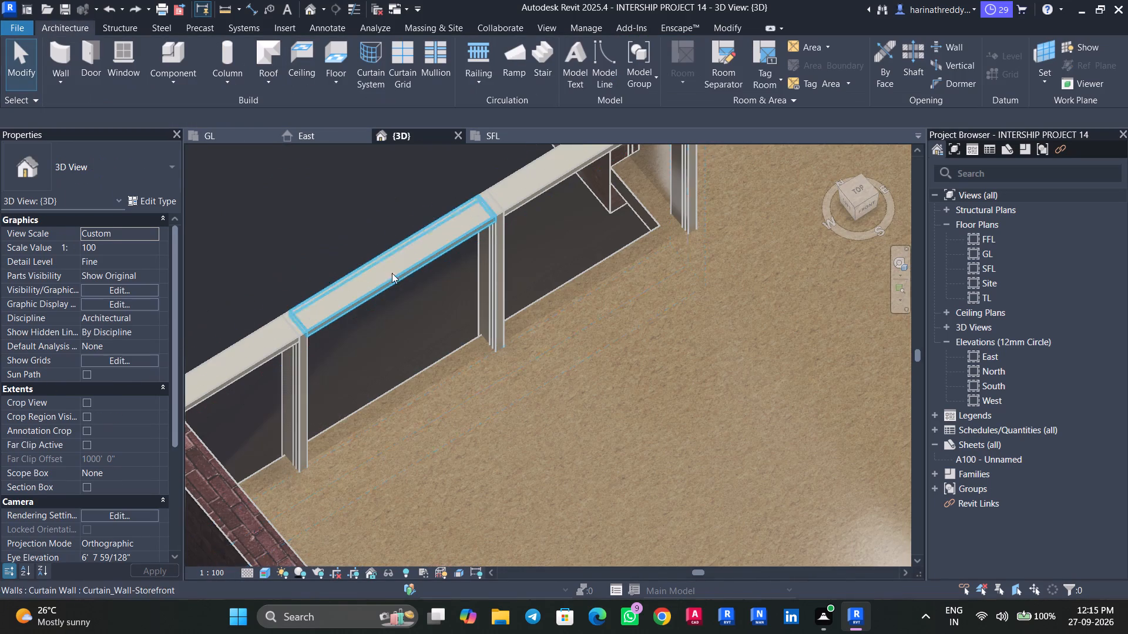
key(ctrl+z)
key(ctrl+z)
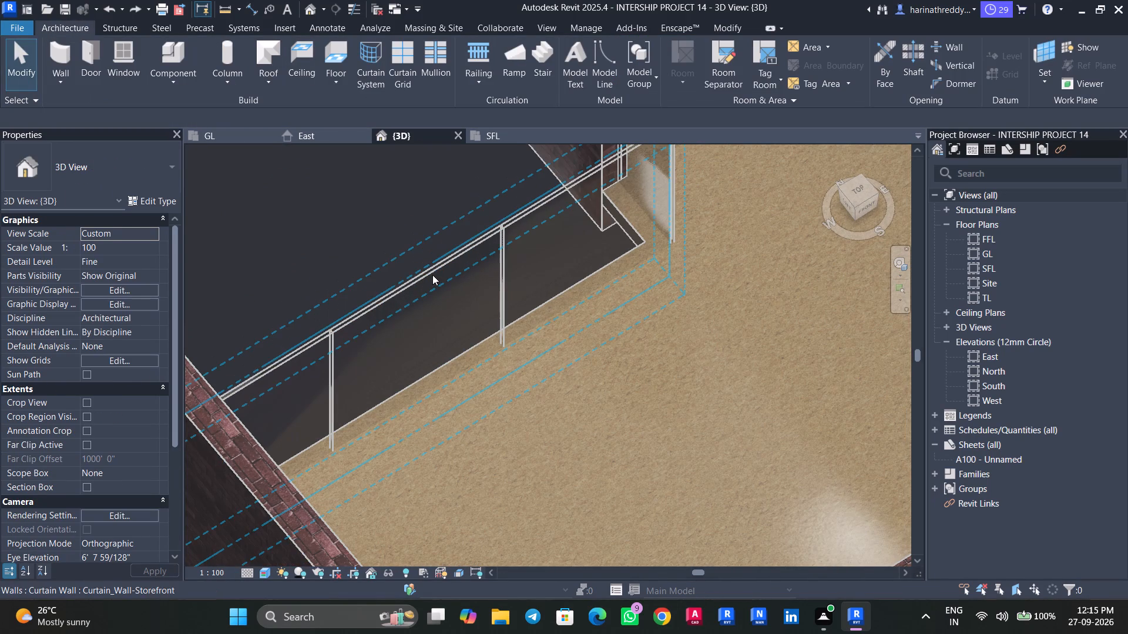
Place 30mm_Square rectangular mullions on all grid lines of the long and short curtain walls.
click(435, 72)
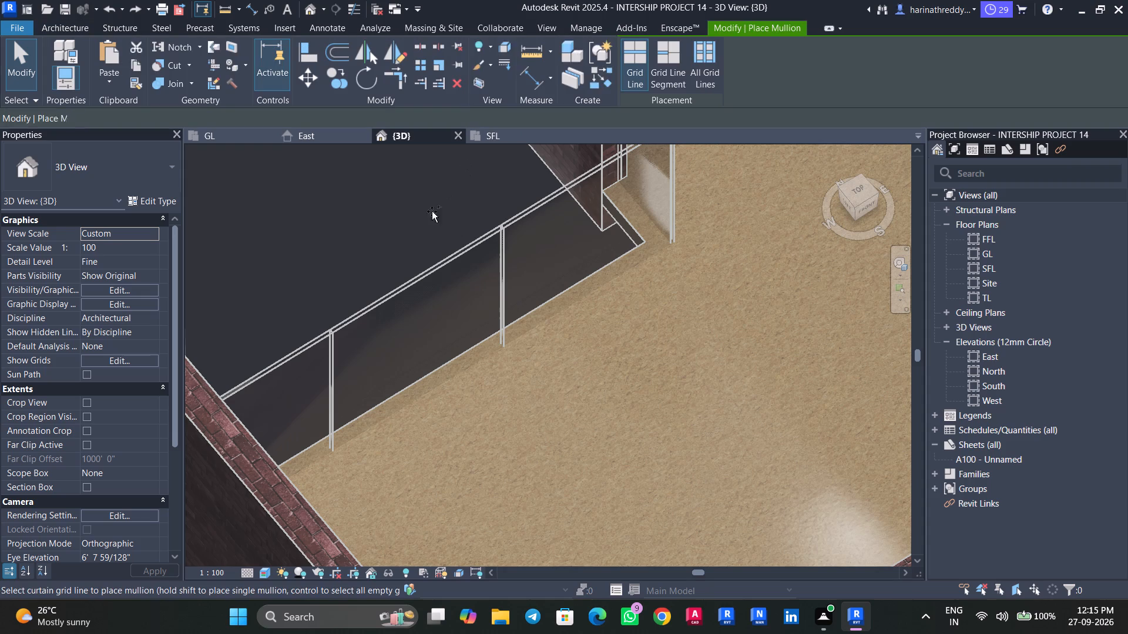
click(137, 149)
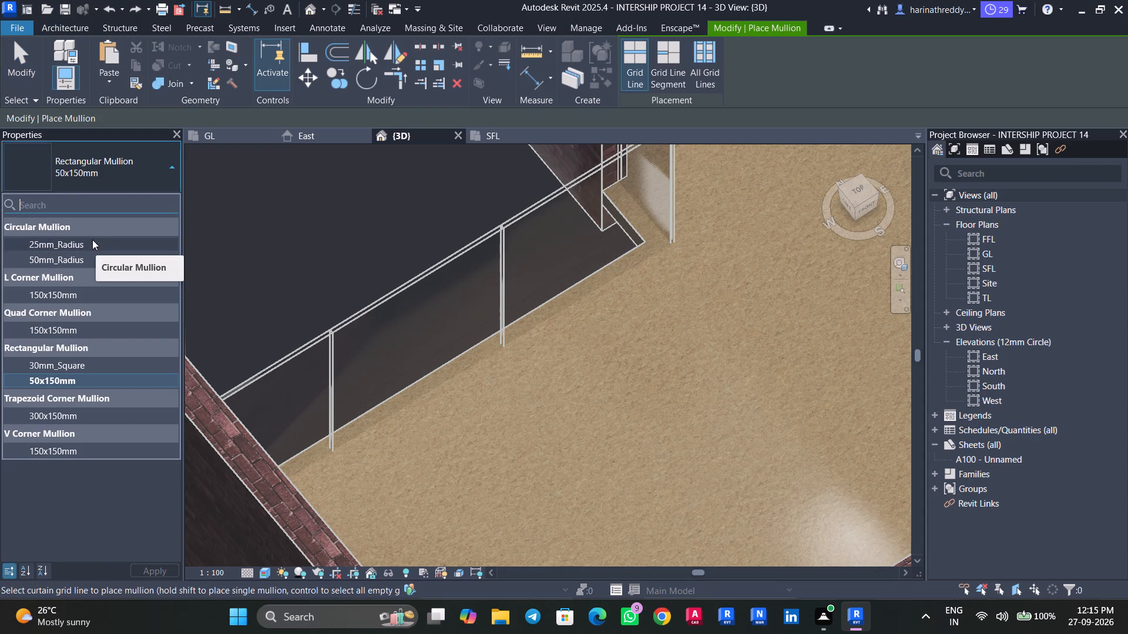
click(78, 365)
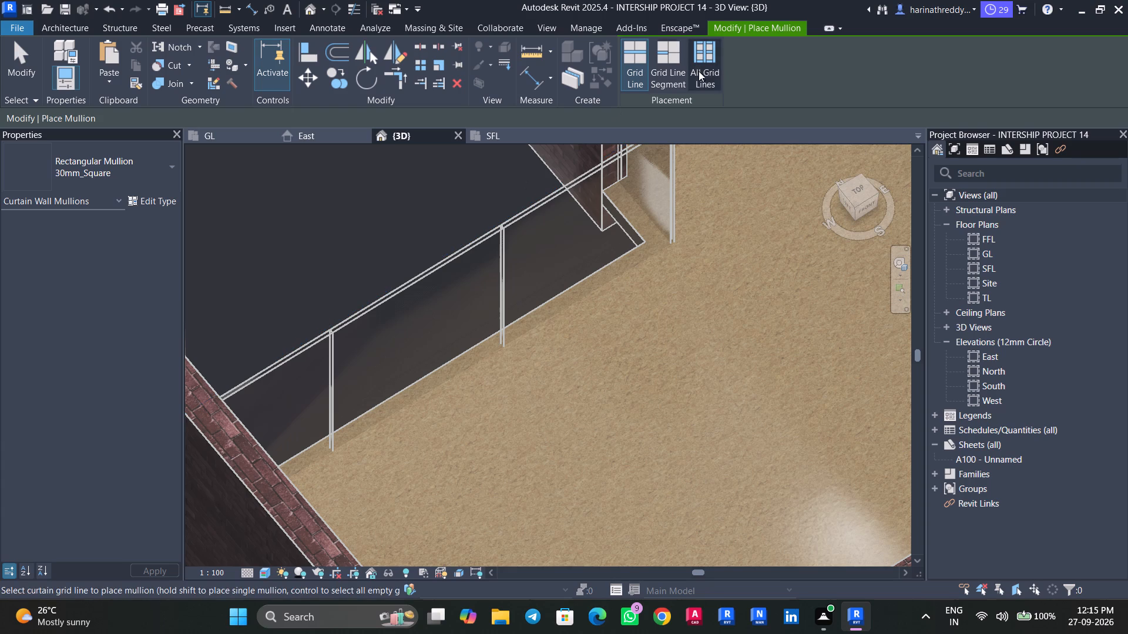
click(705, 66)
click(582, 253)
shift+middle_drag(646, 358, 533, 330)
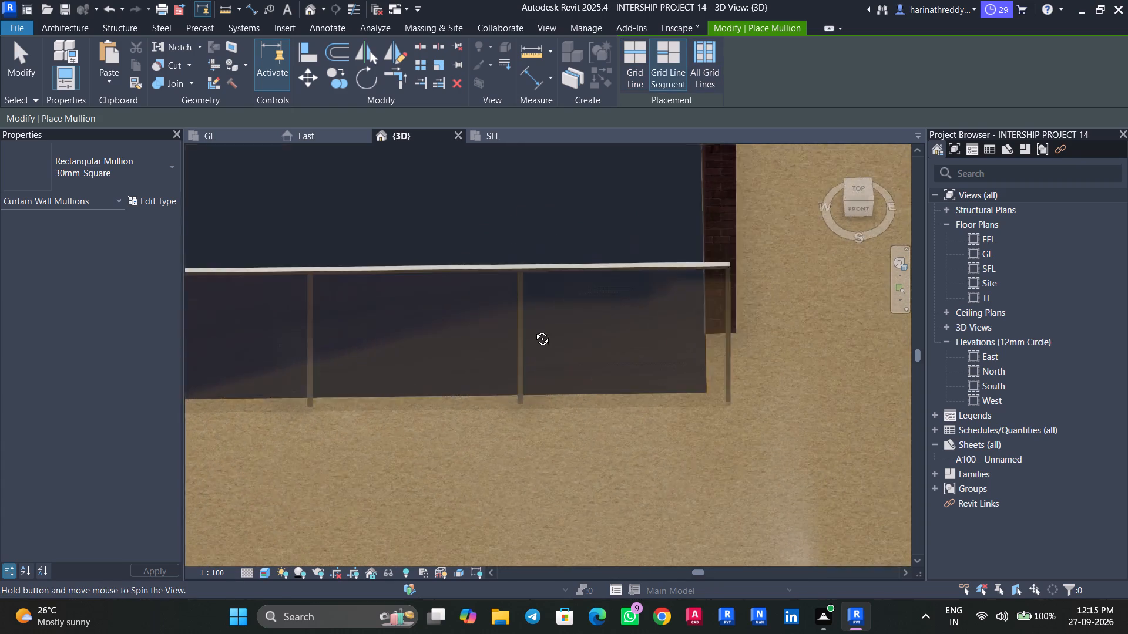
shift+middle_drag(533, 330, 402, 323)
middle_drag(325, 373, 257, 224)
click(505, 396)
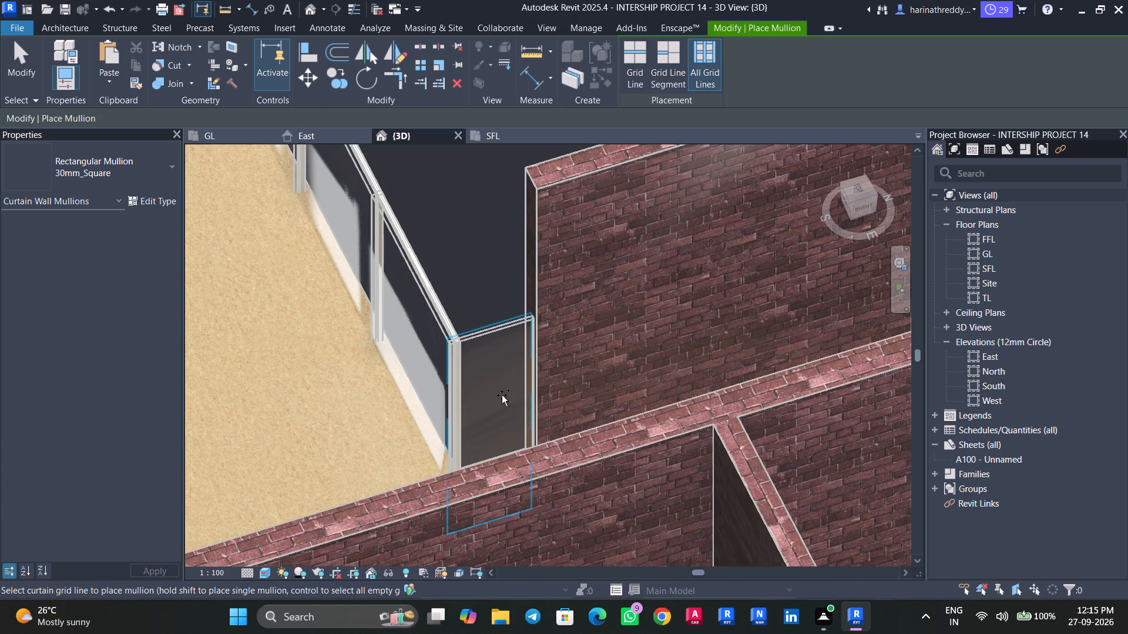
key(Escape)
key(Escape)
key(Escape)
shift+middle_drag(333, 355, 454, 460)
shift+scroll(453, 460, up, 1)
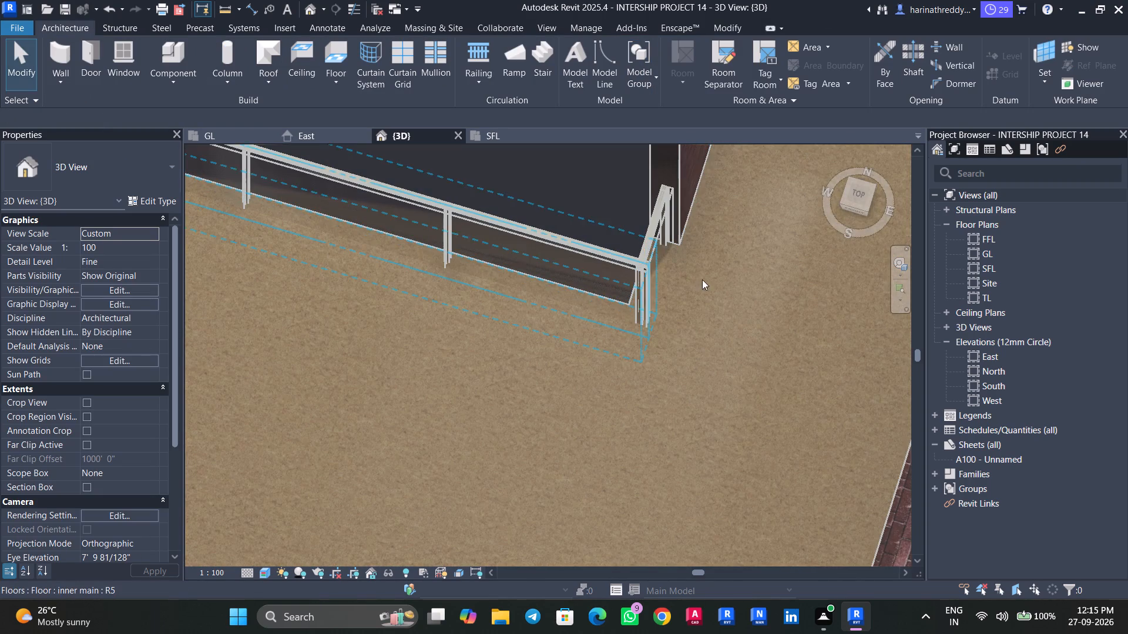
In the 3D top view, pull the long curtain wall's corner end back to the short curtain wall's centreline.
click(859, 191)
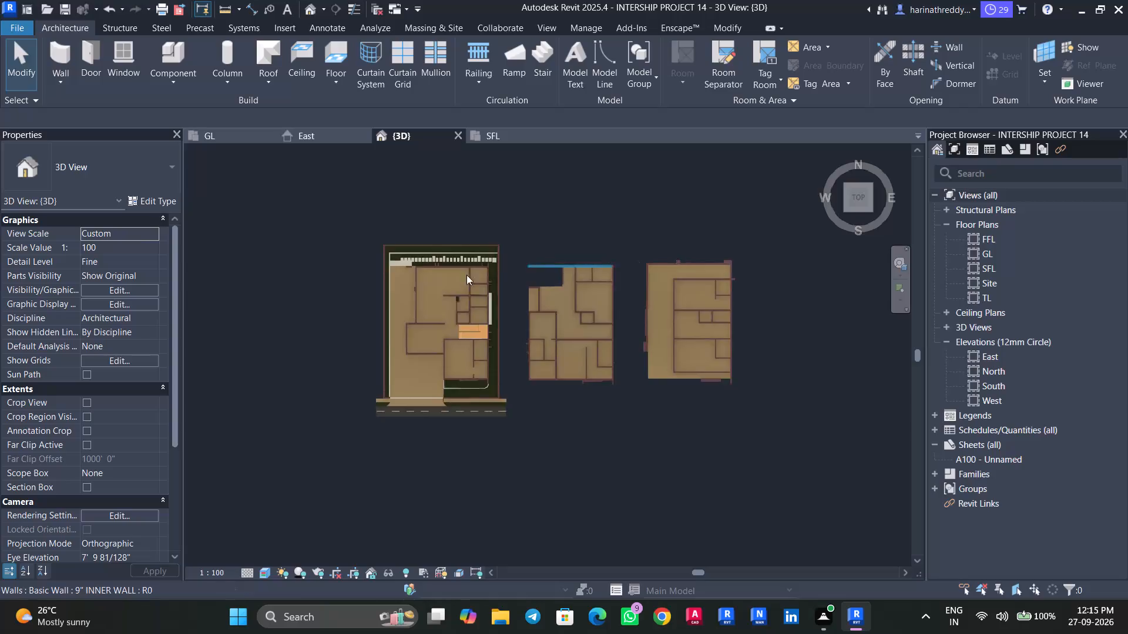
scroll(553, 287, up, 16)
scroll(597, 302, up, 5)
click(598, 299)
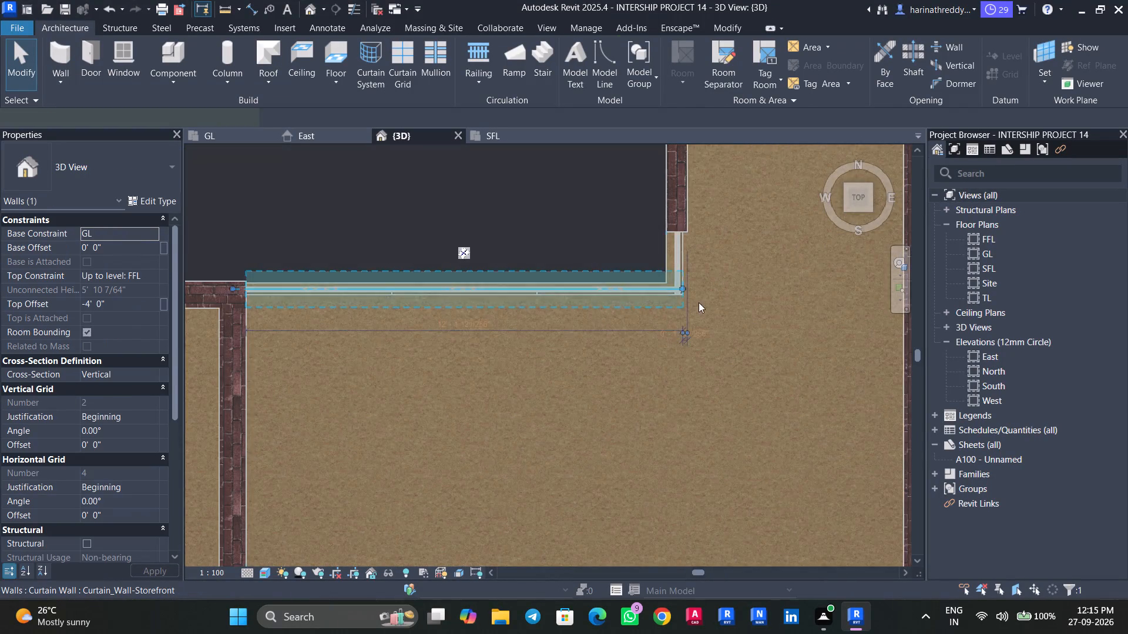
scroll(700, 302, up, 3)
scroll(700, 302, down, 1)
scroll(700, 302, up, 3)
scroll(692, 299, down, 1)
scroll(692, 299, up, 2)
drag(663, 270, 639, 270)
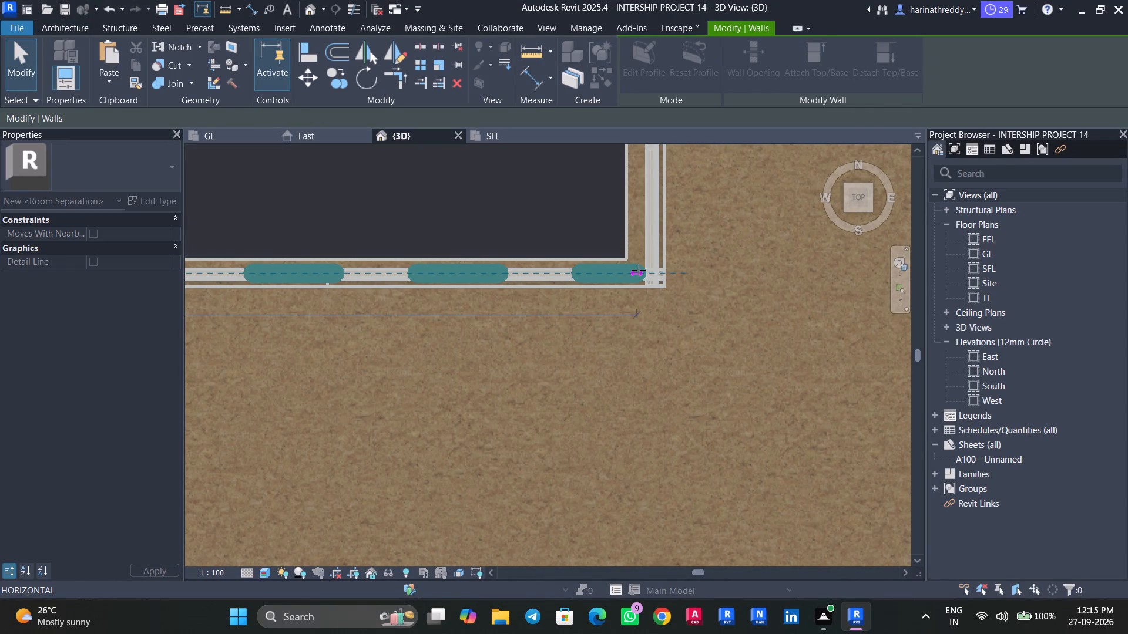
drag(639, 270, 641, 269)
key(Escape)
key(Escape)
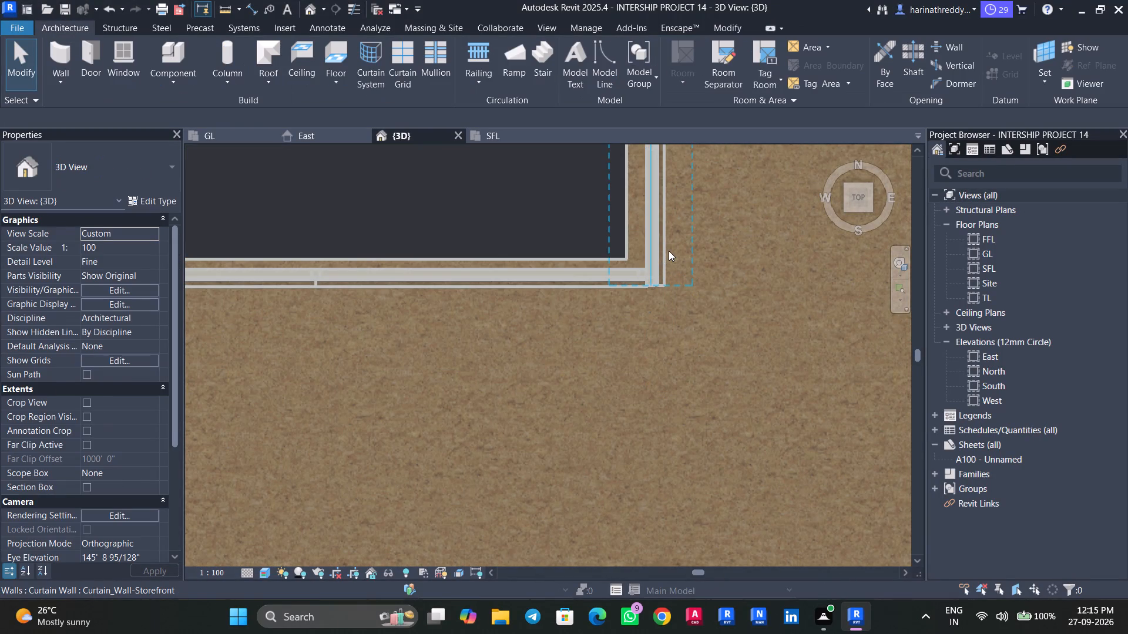
Pull the short curtain wall's corner end back to the long curtain wall's centreline.
click(669, 251)
scroll(654, 275, up, 5)
scroll(655, 275, down, 1)
scroll(656, 286, up, 5)
drag(638, 297, 634, 230)
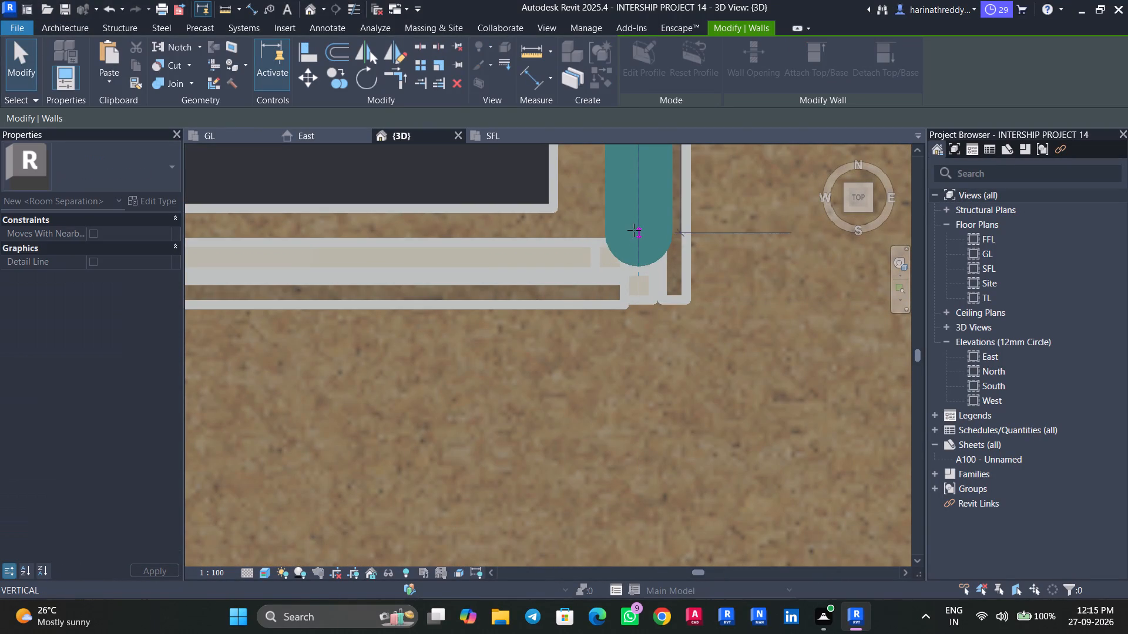
drag(634, 230, 629, 237)
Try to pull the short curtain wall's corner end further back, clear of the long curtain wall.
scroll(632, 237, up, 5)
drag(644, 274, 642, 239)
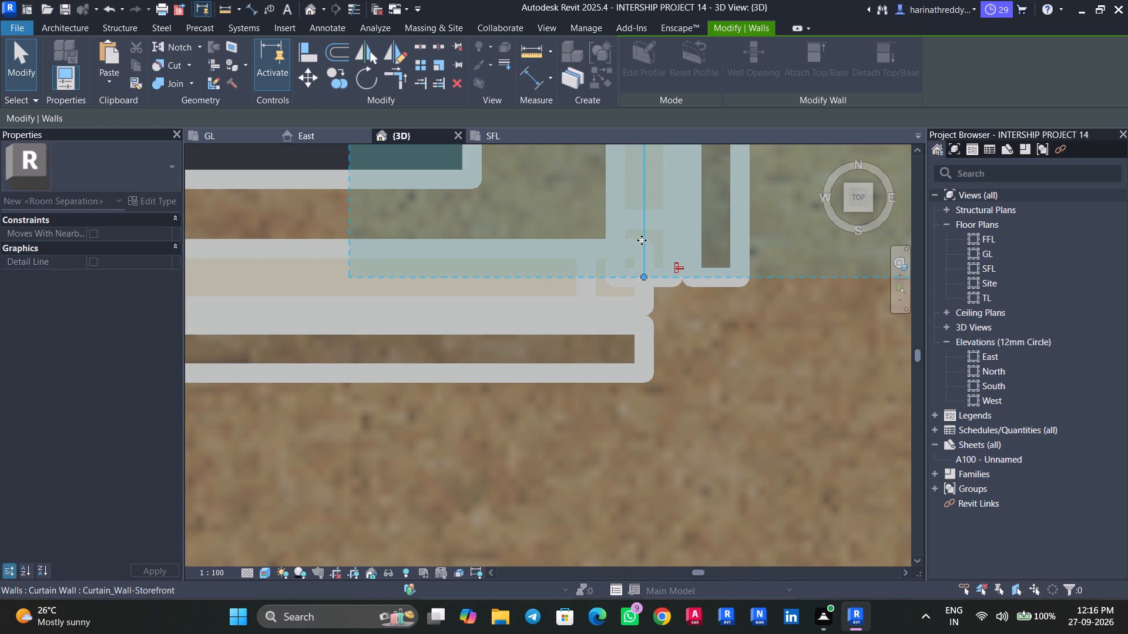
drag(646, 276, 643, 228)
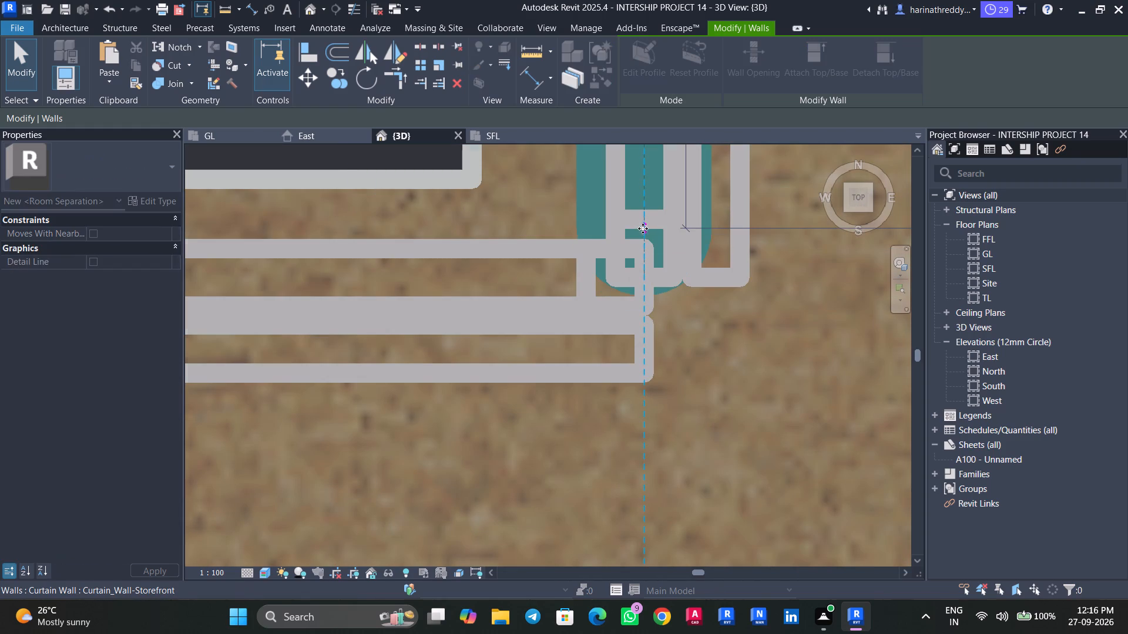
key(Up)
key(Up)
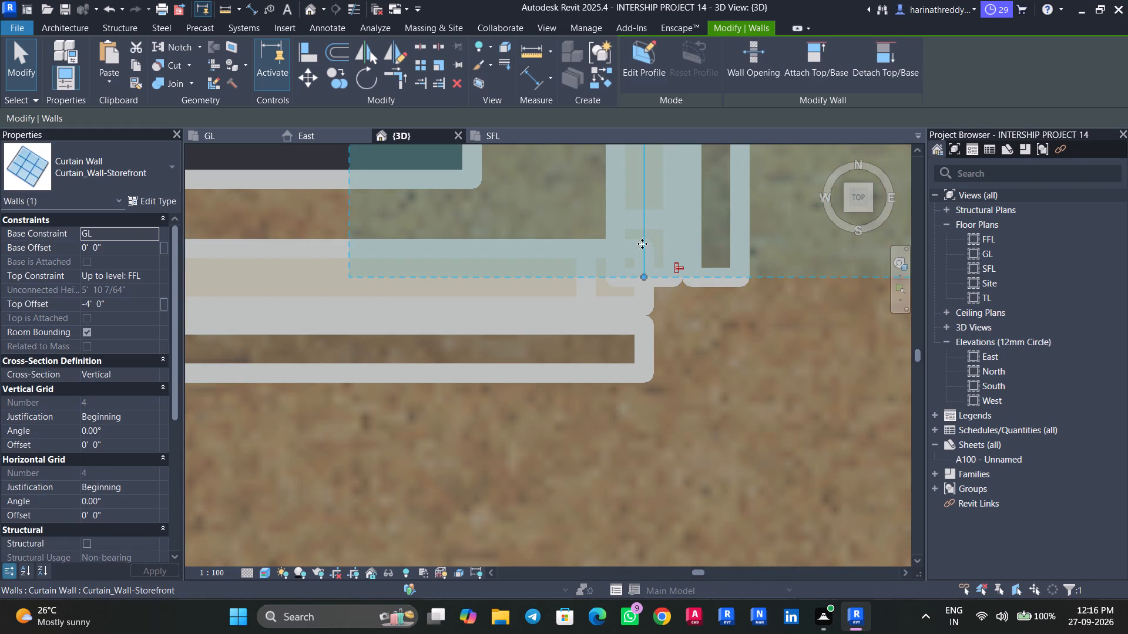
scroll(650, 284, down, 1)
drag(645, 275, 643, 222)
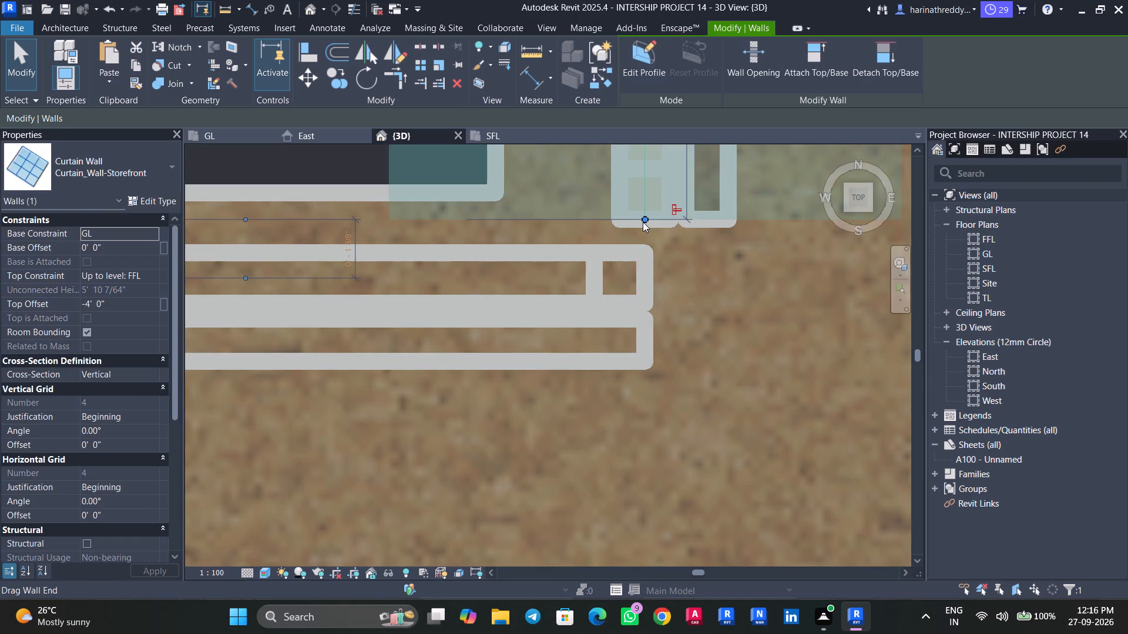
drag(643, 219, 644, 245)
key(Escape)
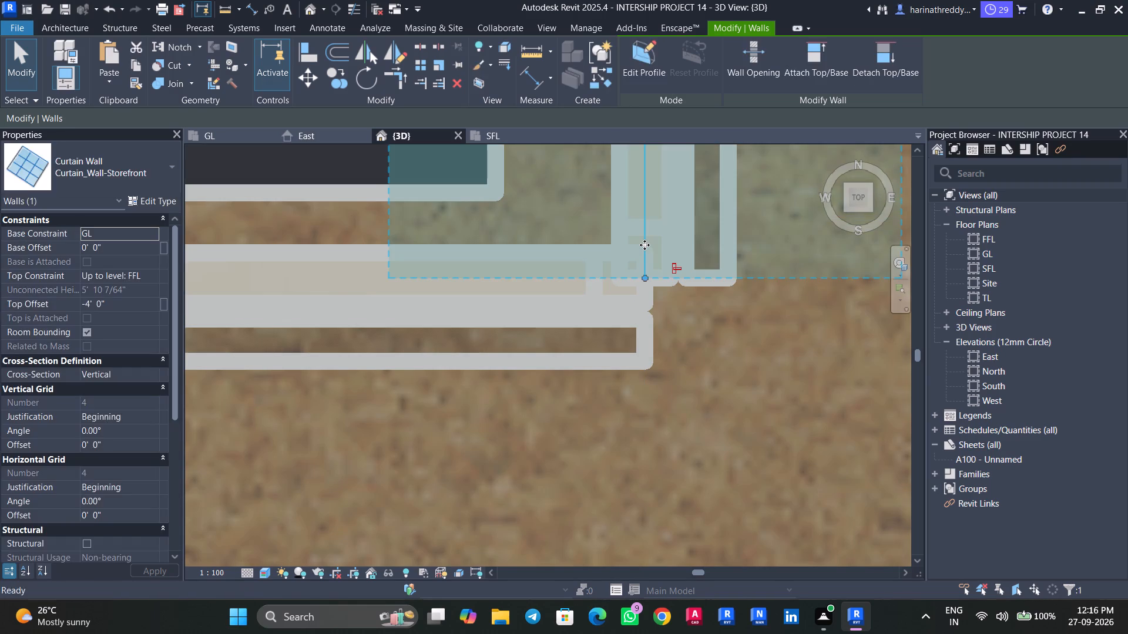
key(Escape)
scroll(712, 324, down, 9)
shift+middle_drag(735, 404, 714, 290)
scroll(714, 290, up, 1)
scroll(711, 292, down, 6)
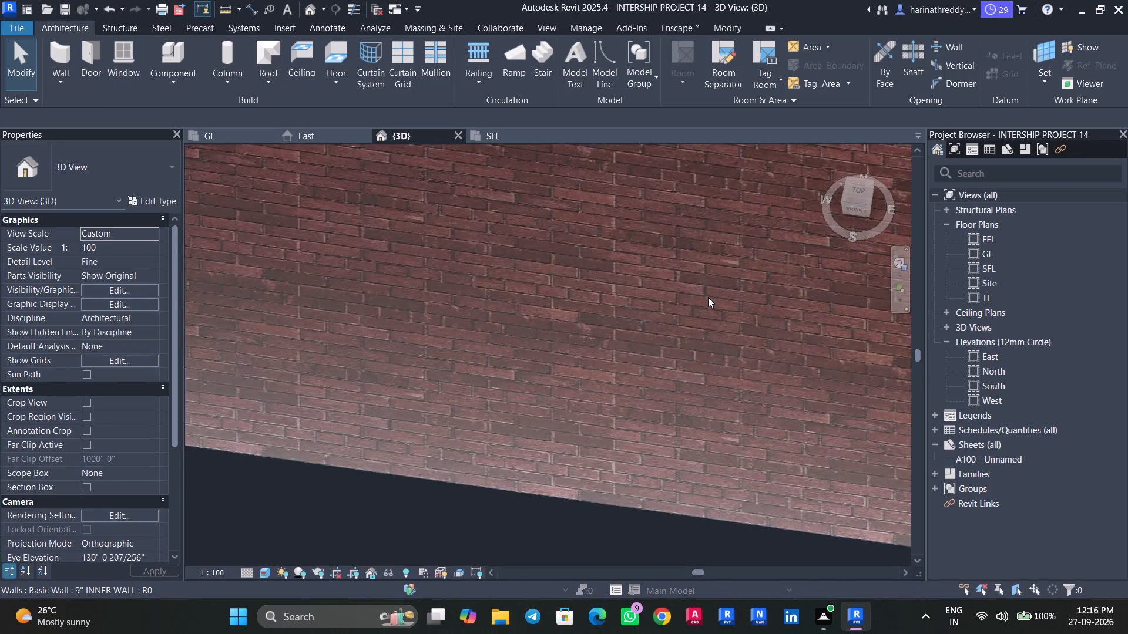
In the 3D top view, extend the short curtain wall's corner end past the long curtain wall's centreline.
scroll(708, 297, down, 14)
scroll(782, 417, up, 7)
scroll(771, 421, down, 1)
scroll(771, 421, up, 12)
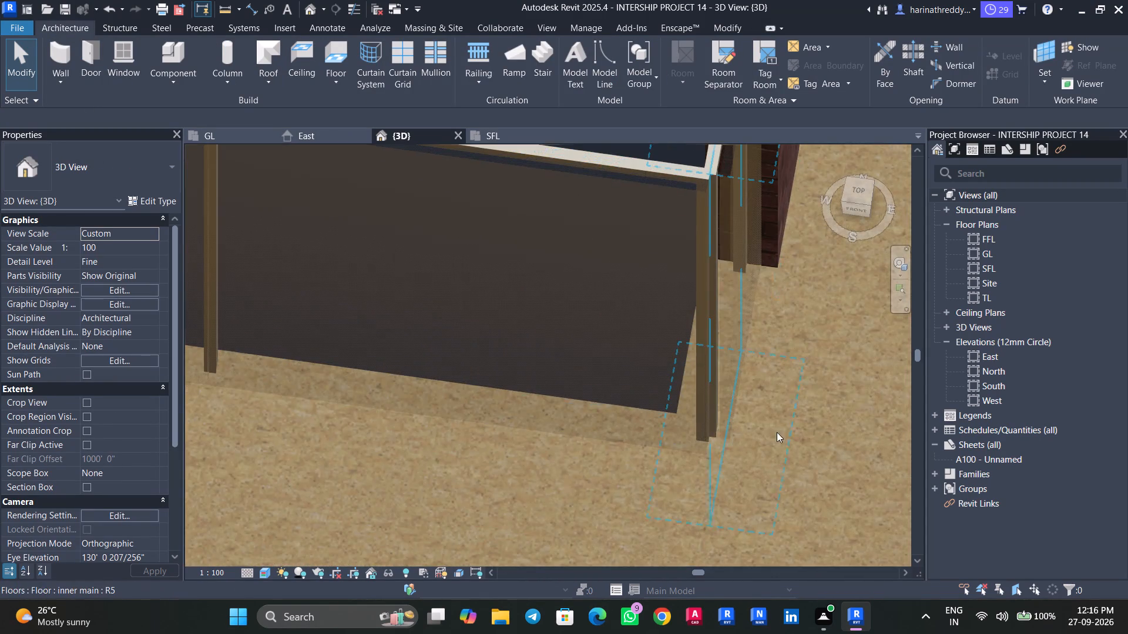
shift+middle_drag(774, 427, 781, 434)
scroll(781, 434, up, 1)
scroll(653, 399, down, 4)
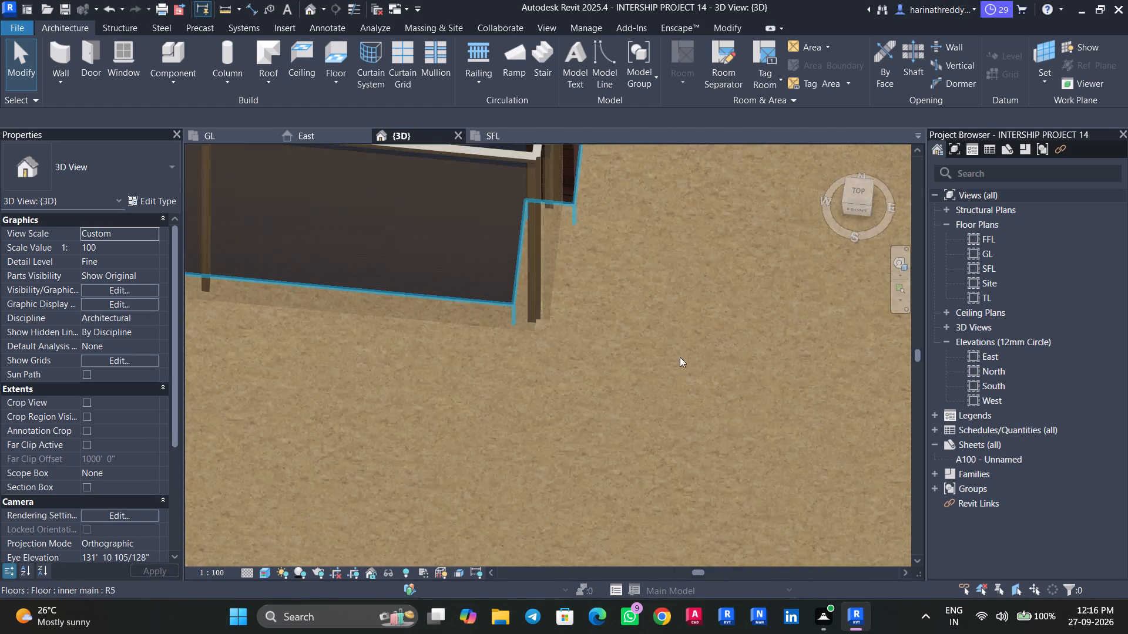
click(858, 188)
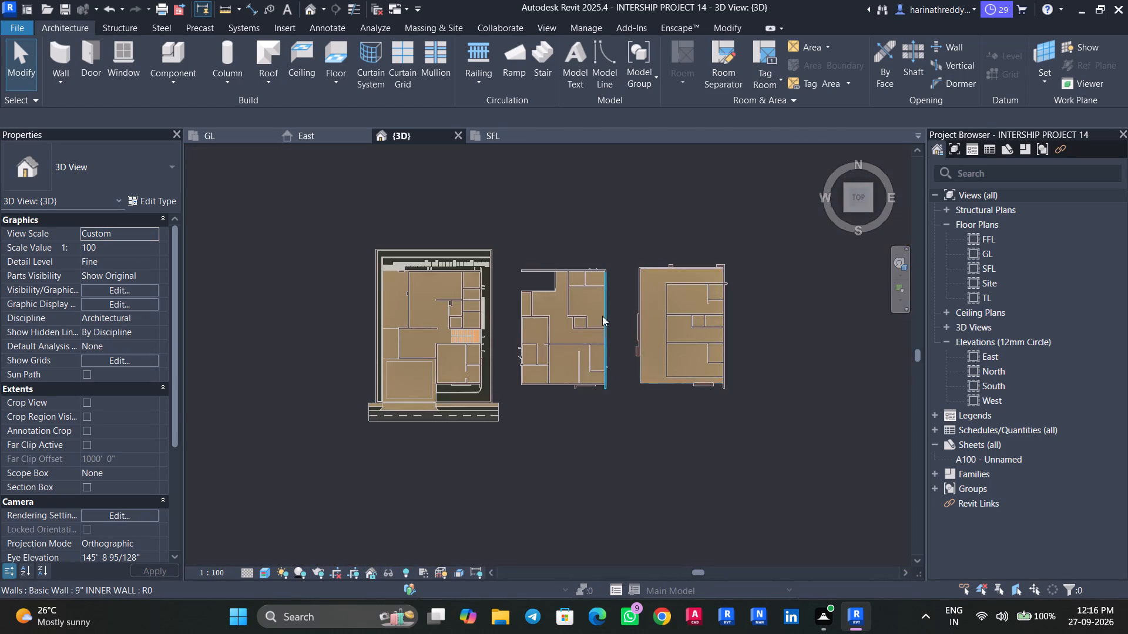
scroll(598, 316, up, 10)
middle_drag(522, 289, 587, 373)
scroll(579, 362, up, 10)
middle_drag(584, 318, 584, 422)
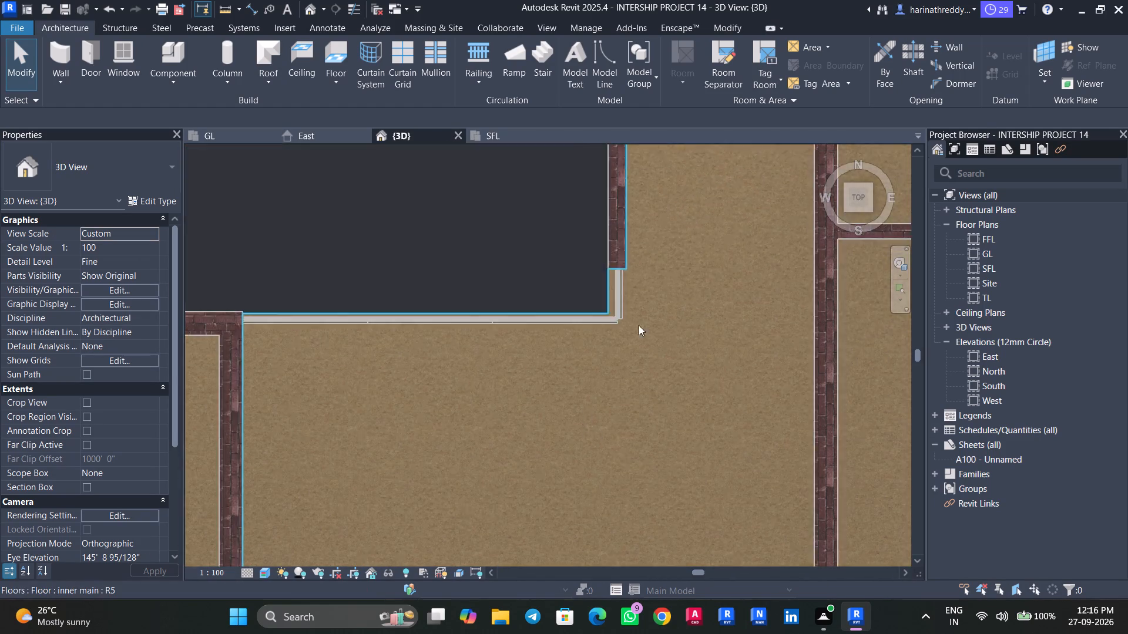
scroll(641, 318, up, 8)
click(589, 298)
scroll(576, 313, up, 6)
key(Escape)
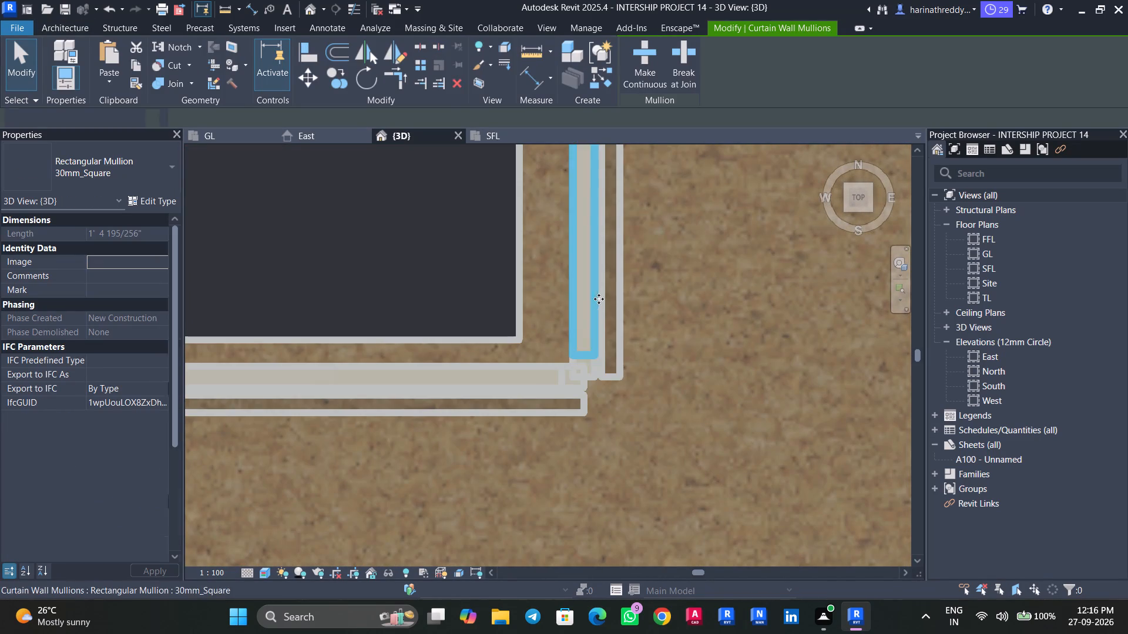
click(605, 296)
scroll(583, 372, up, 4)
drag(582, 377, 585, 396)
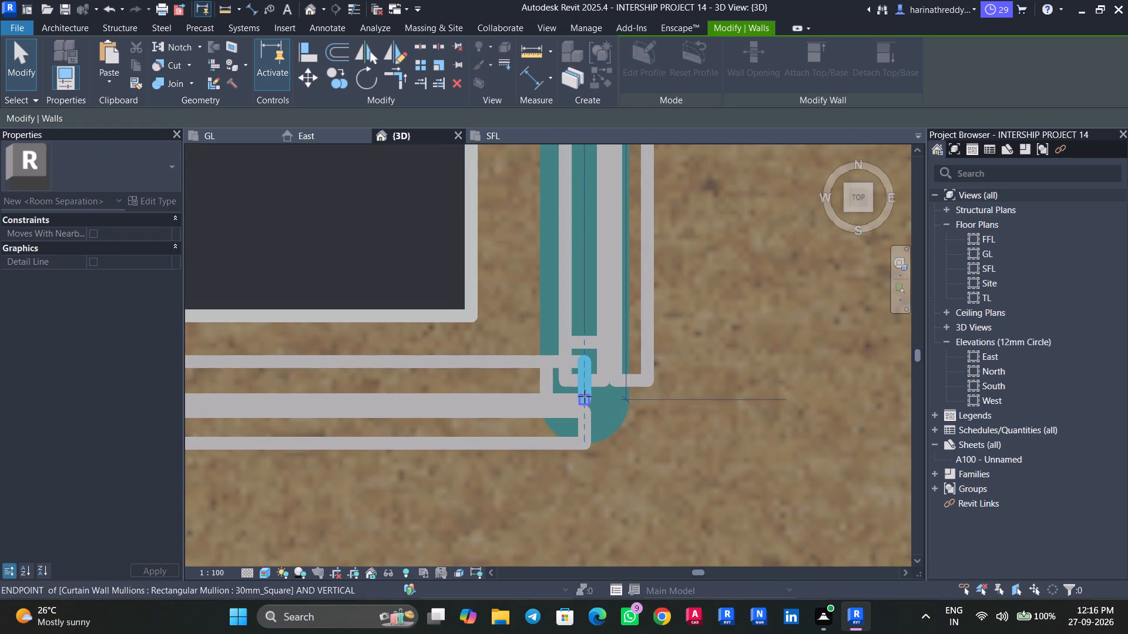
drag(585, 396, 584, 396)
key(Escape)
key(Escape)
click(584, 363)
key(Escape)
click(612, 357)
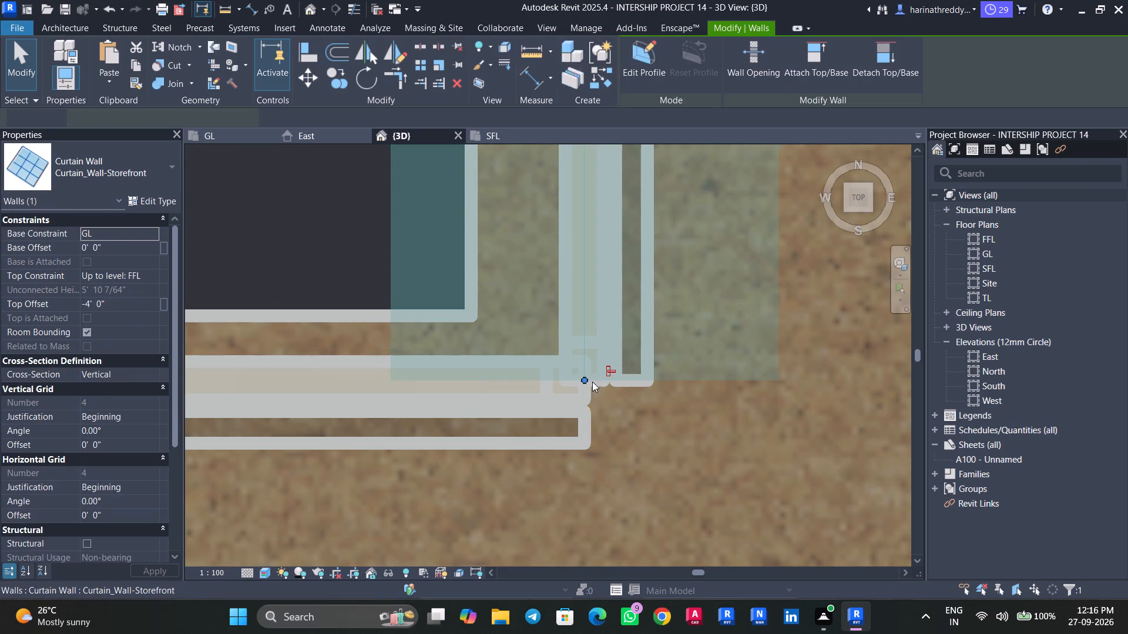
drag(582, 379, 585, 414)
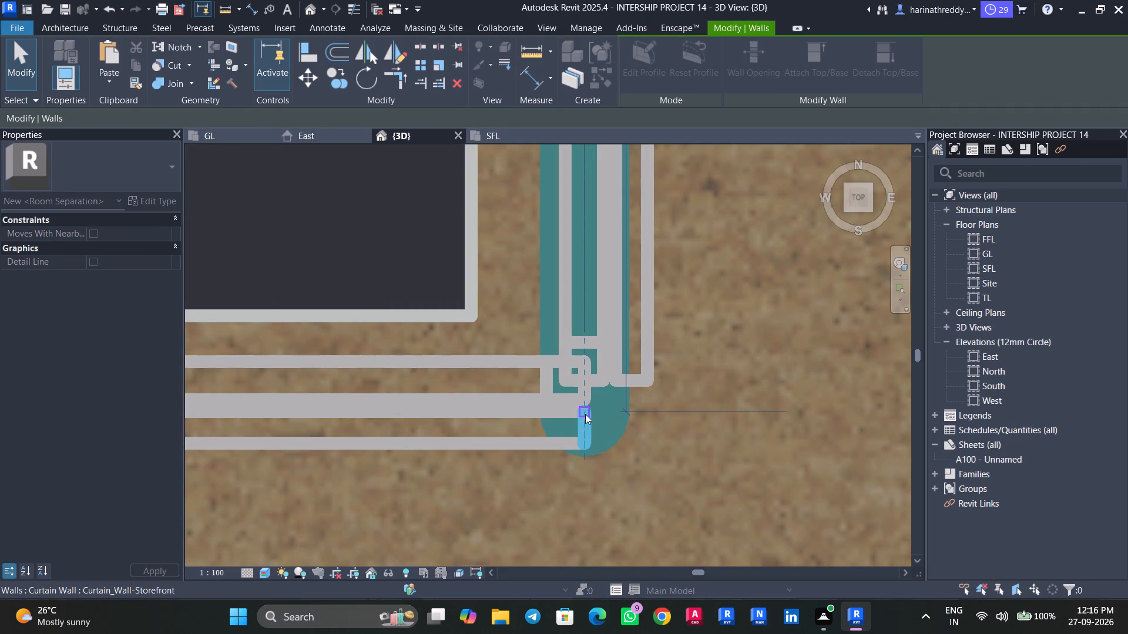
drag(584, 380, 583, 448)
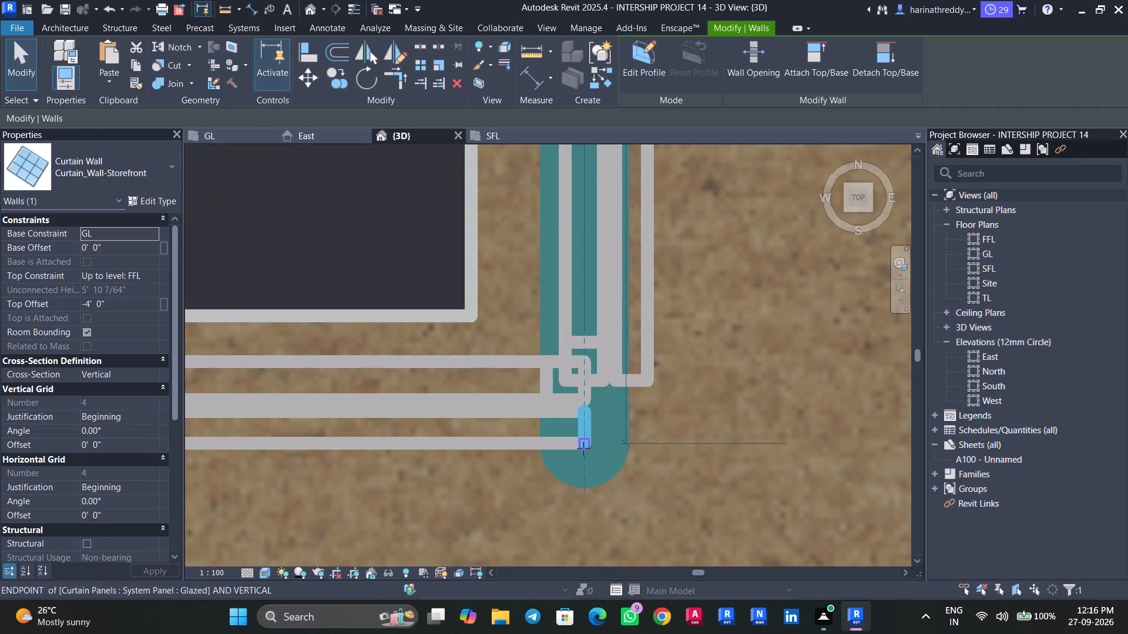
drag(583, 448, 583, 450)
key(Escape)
Pull the short curtain wall's corner end back to the long curtain wall's centreline in the 3D top view.
scroll(716, 466, down, 3)
shift+middle_drag(739, 496, 716, 438)
shift+scroll(733, 488, up, 1)
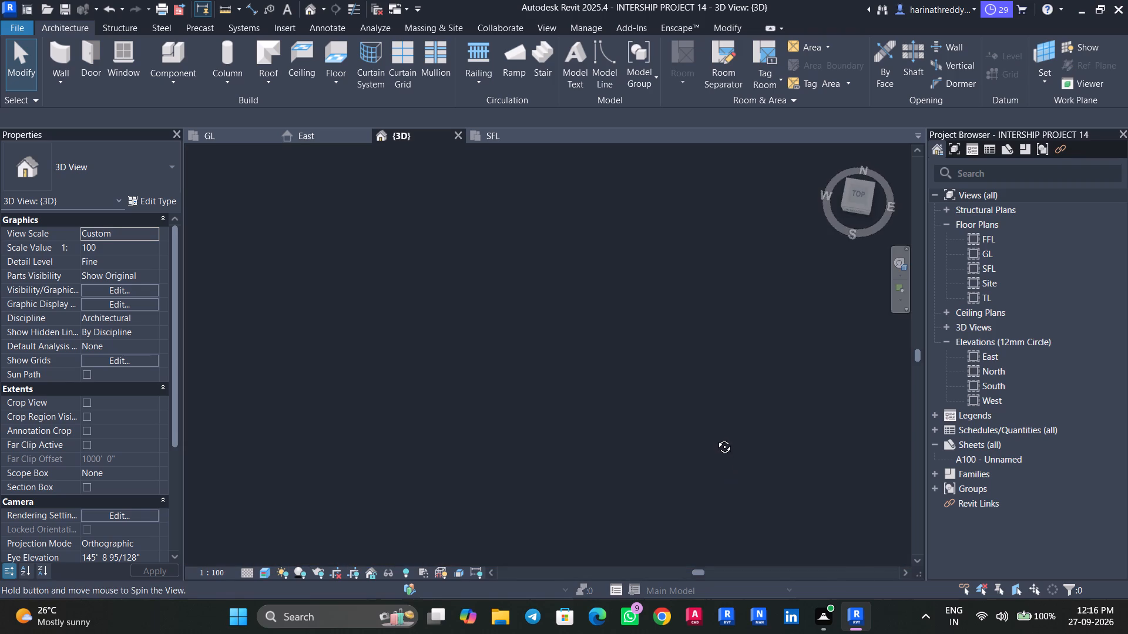
shift+middle_drag(716, 438, 716, 435)
scroll(716, 435, down, 5)
scroll(716, 437, up, 1)
scroll(716, 437, down, 13)
middle_drag(833, 512, 720, 392)
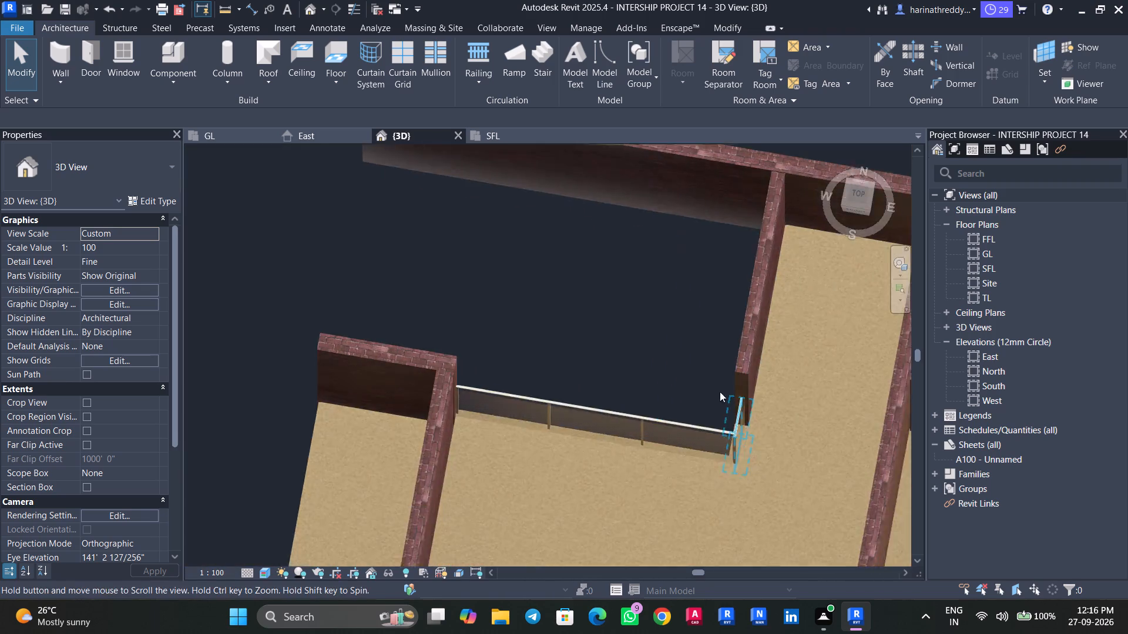
scroll(739, 433, up, 16)
scroll(502, 497, down, 5)
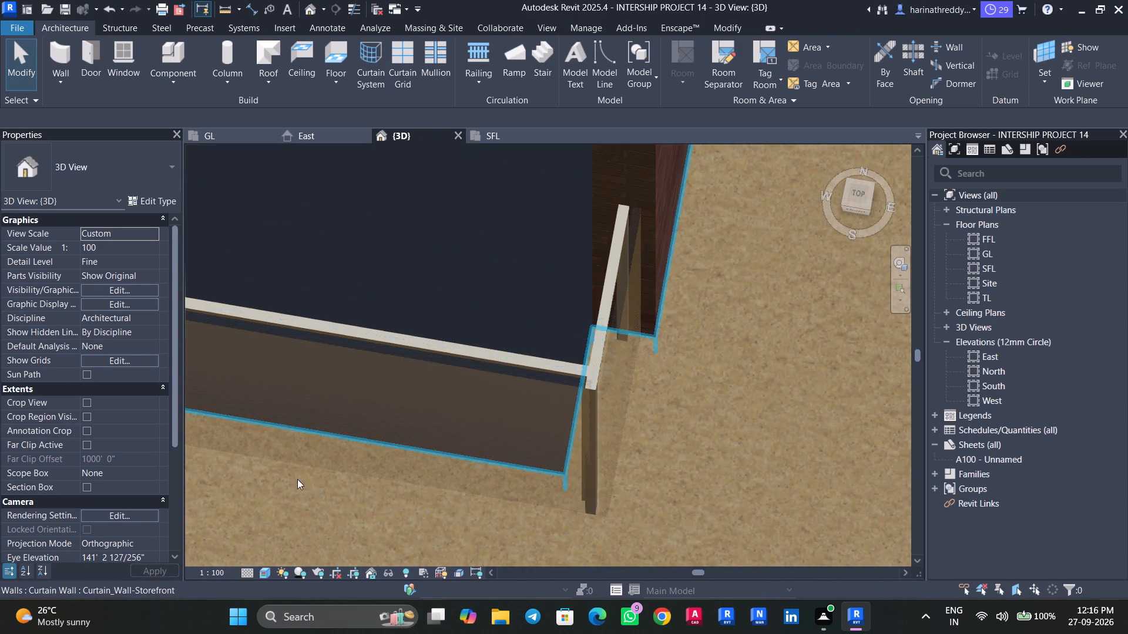
scroll(282, 479, down, 4)
scroll(282, 479, up, 1)
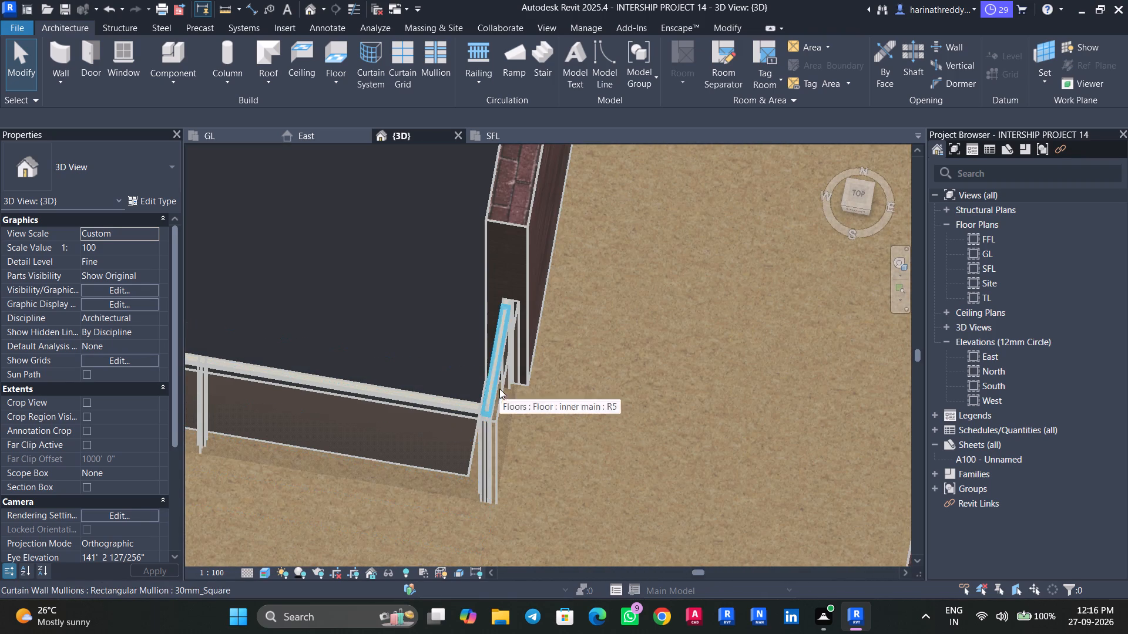
click(506, 392)
click(858, 193)
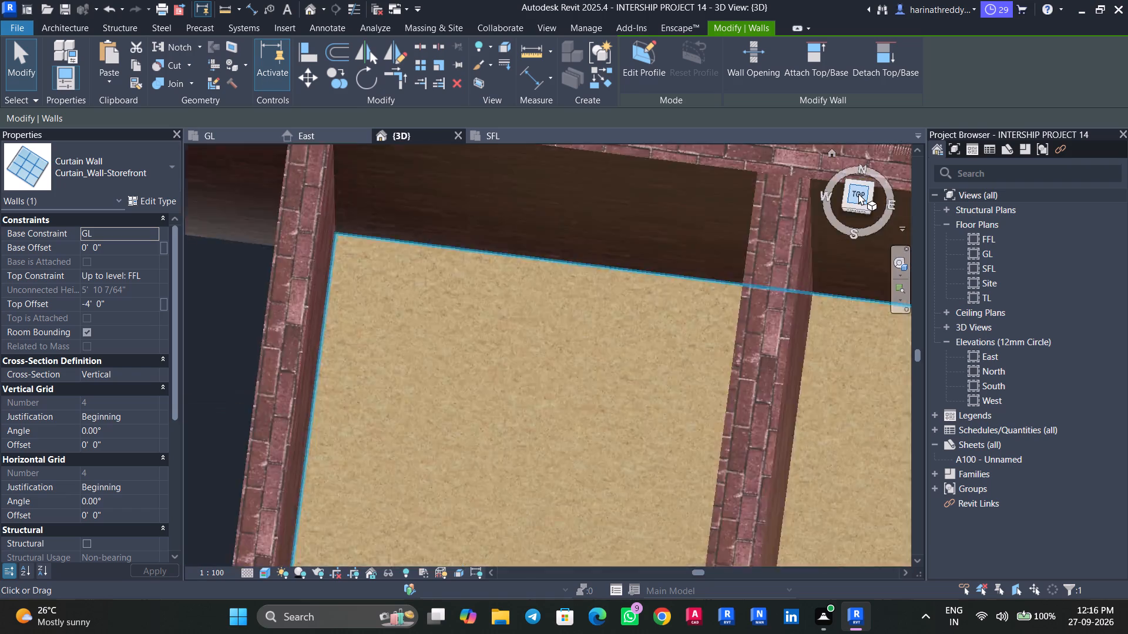
scroll(549, 402, up, 10)
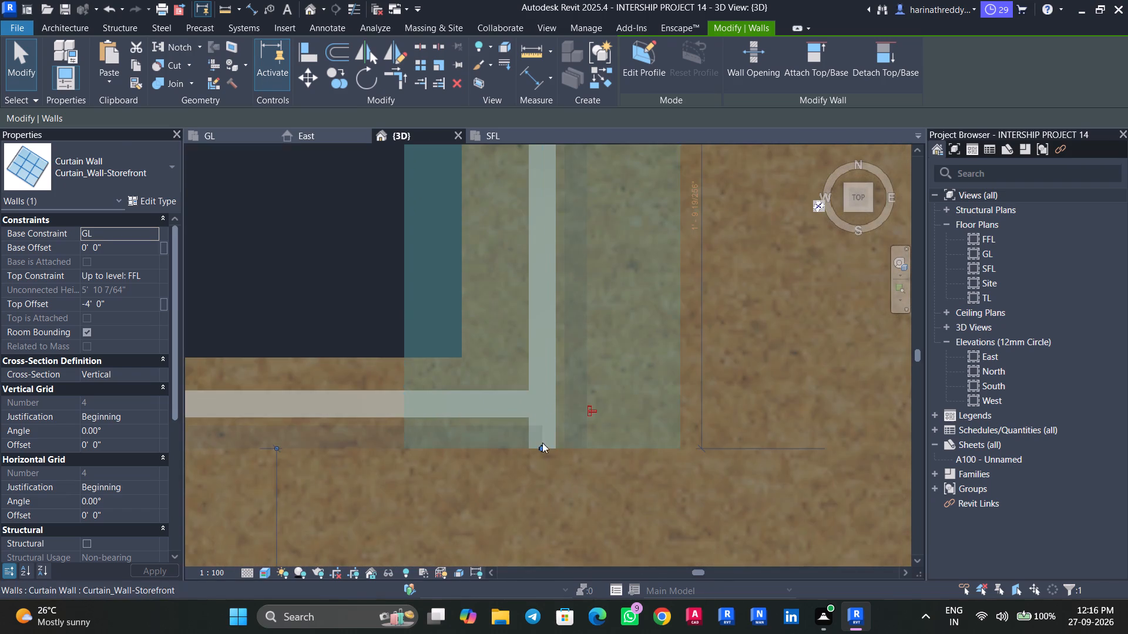
drag(540, 446, 547, 407)
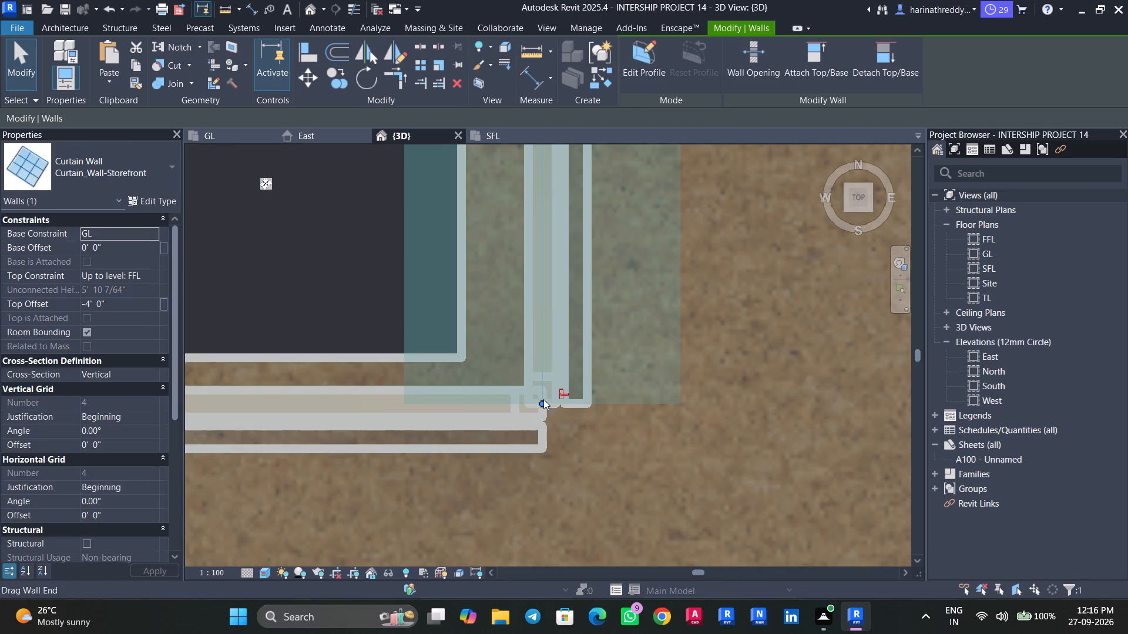
drag(541, 399, 543, 416)
drag(546, 397, 546, 408)
click(570, 393)
click(566, 393)
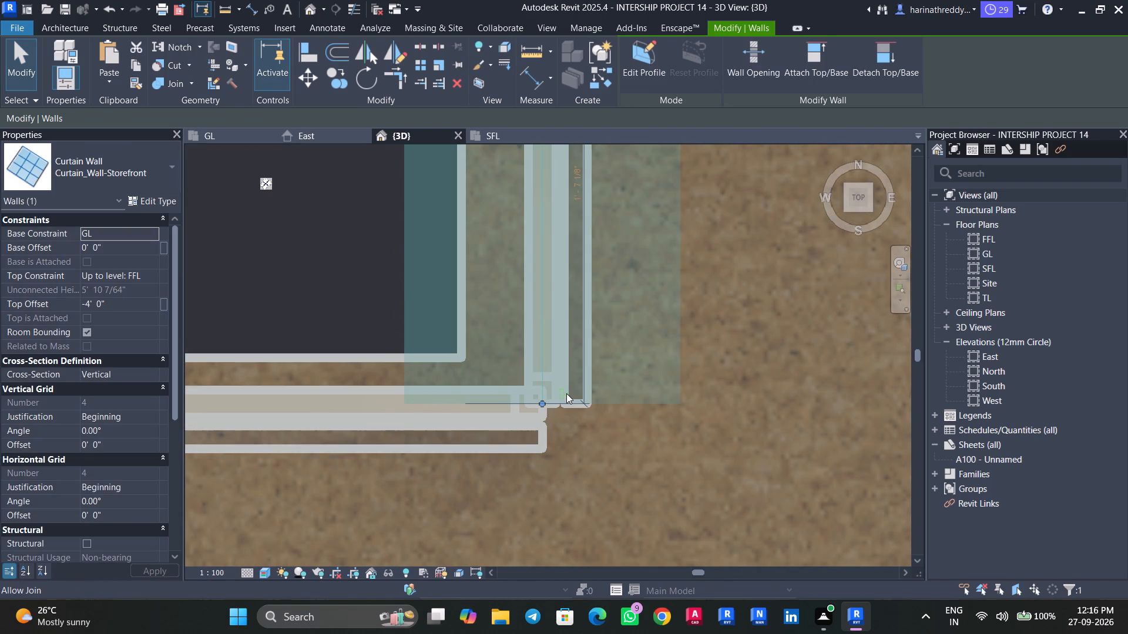
key(Escape)
key(Escape)
Set the base offset of the long storefront curtain wall beside the dining void to 450 mm.
scroll(554, 449, down, 13)
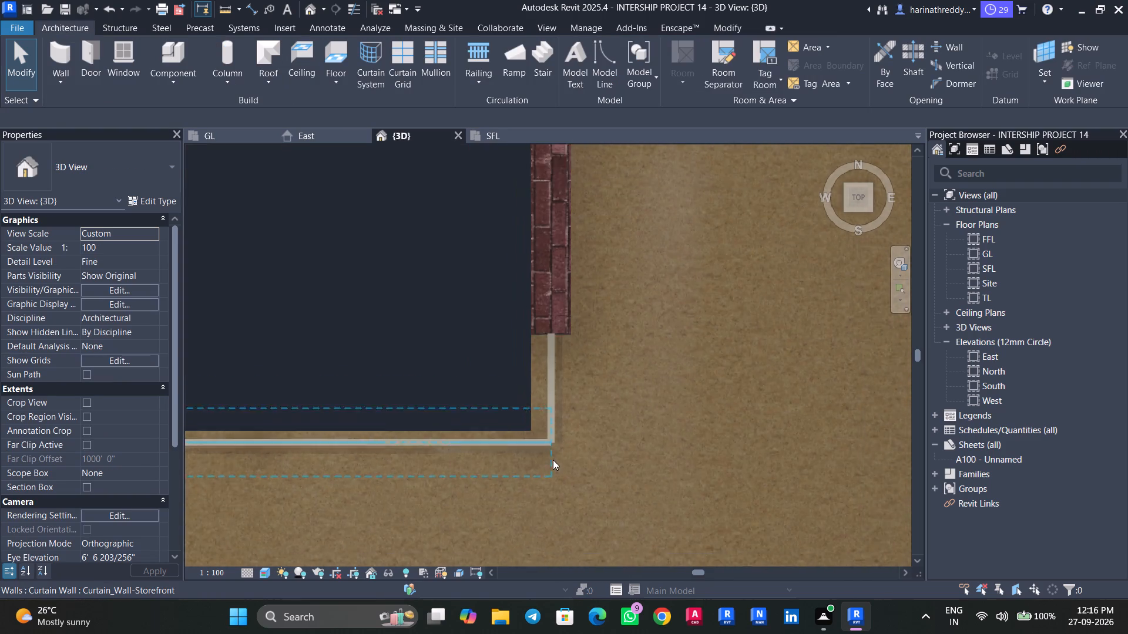
scroll(553, 460, down, 4)
shift+scroll(580, 488, up, 1)
shift+middle_drag(579, 485, 566, 270)
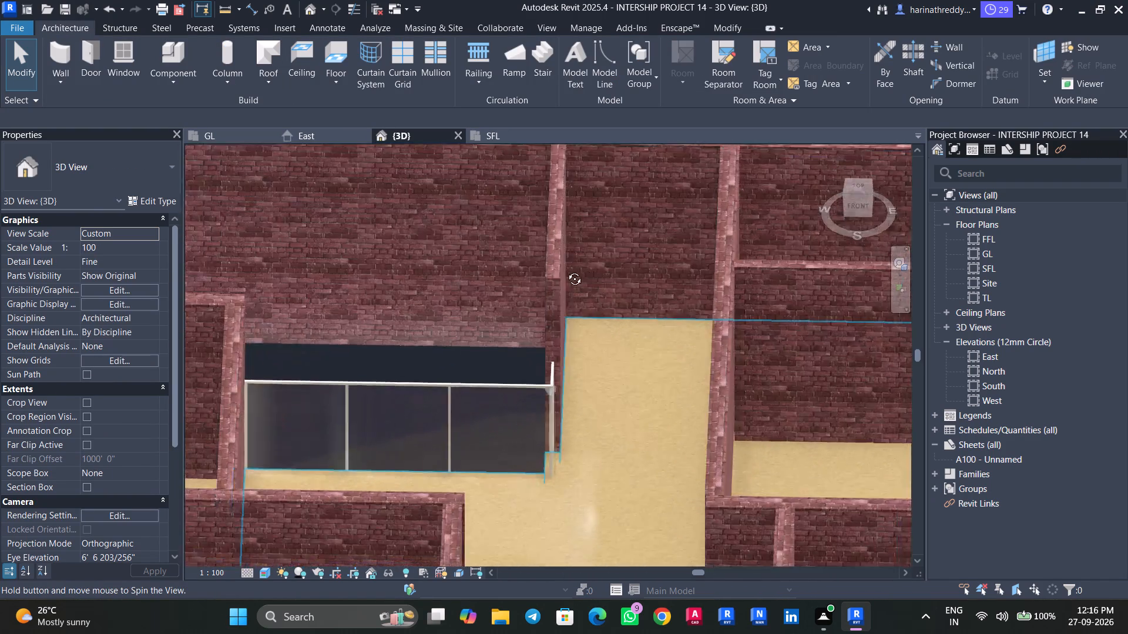
shift+middle_drag(566, 270, 672, 295)
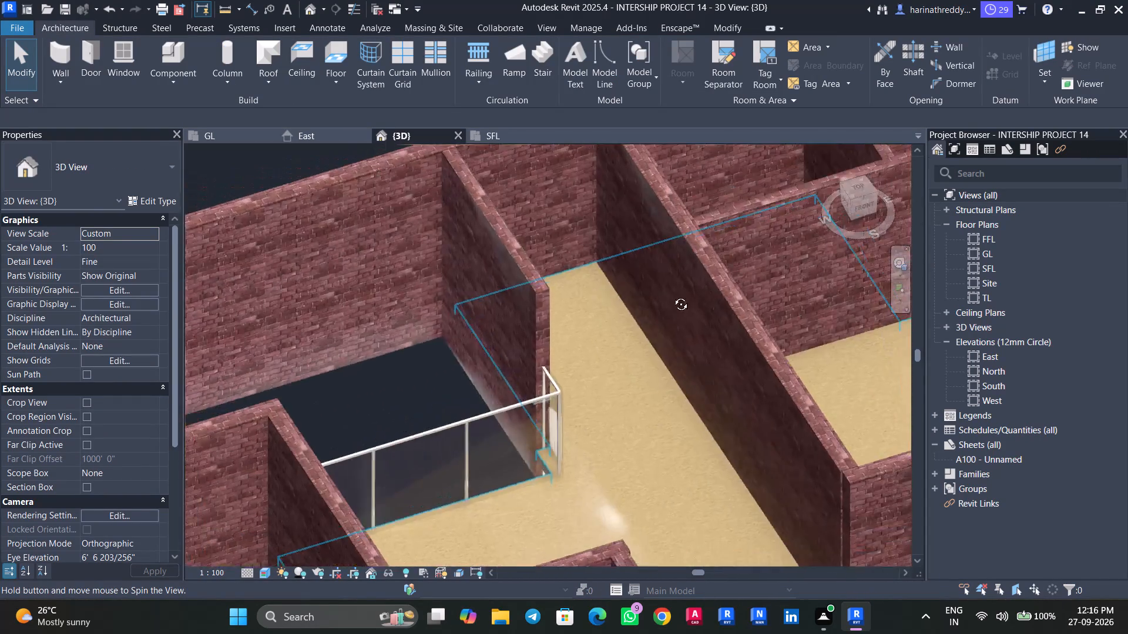
shift+middle_drag(672, 295, 906, 241)
shift+middle_drag(734, 332, 720, 351)
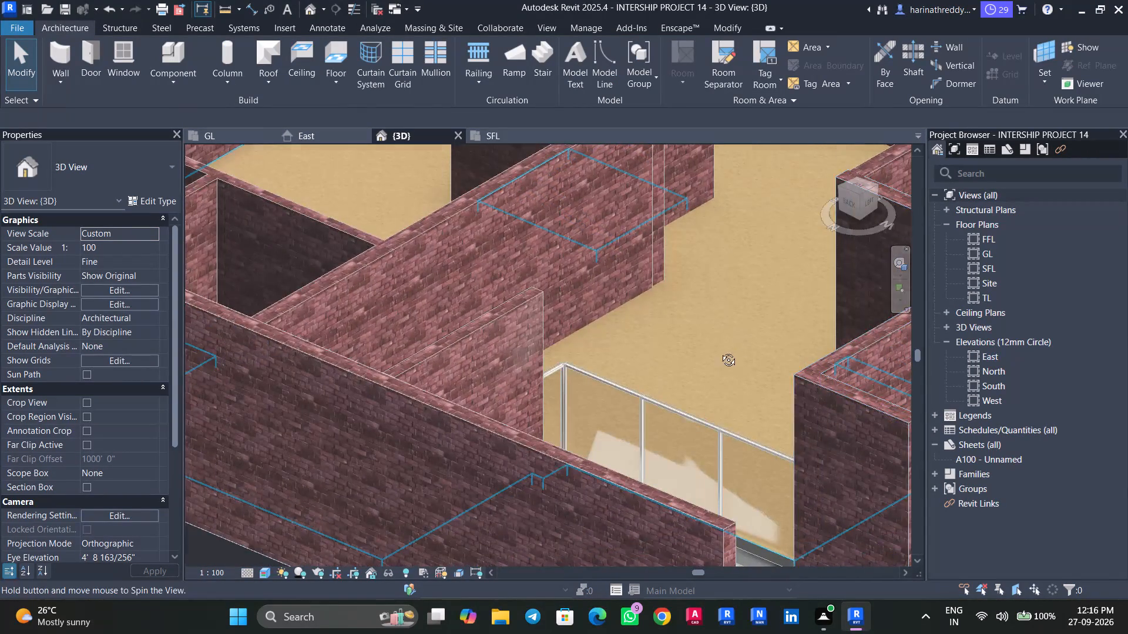
shift+middle_drag(720, 351, 706, 370)
scroll(532, 515, up, 9)
scroll(583, 493, down, 1)
scroll(583, 493, up, 1)
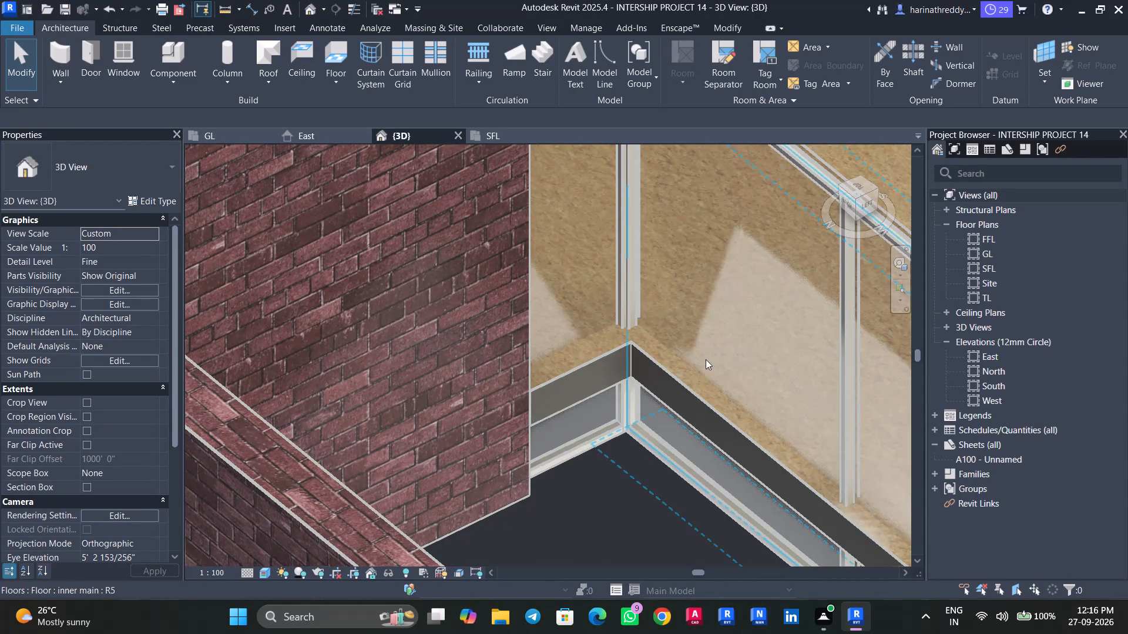
click(767, 299)
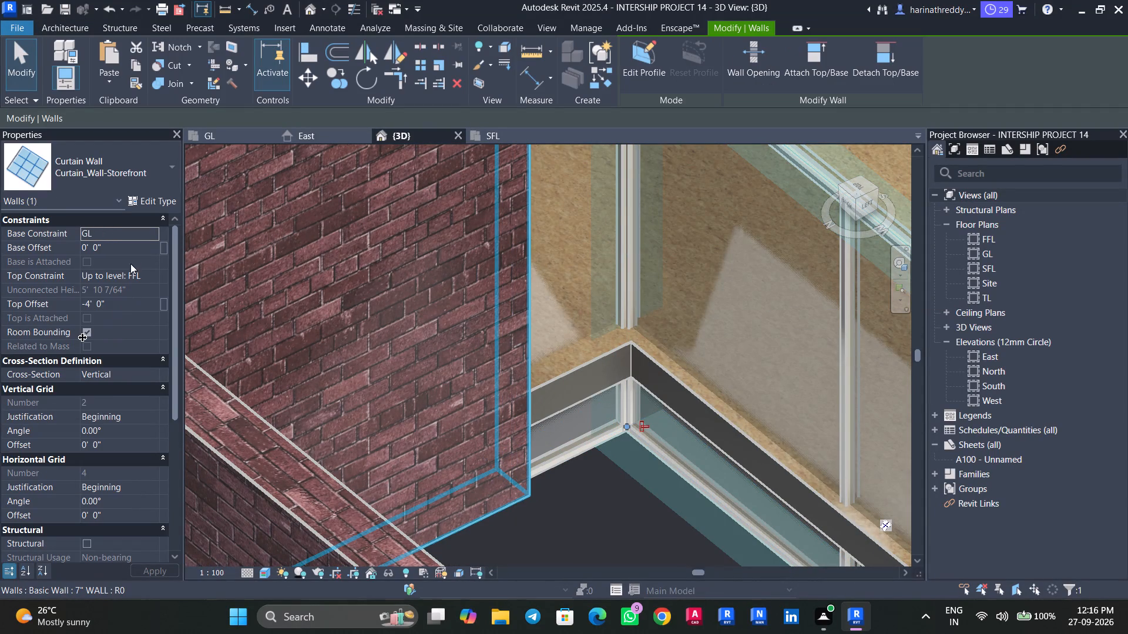
click(134, 248)
text(450mm)
key(Return)
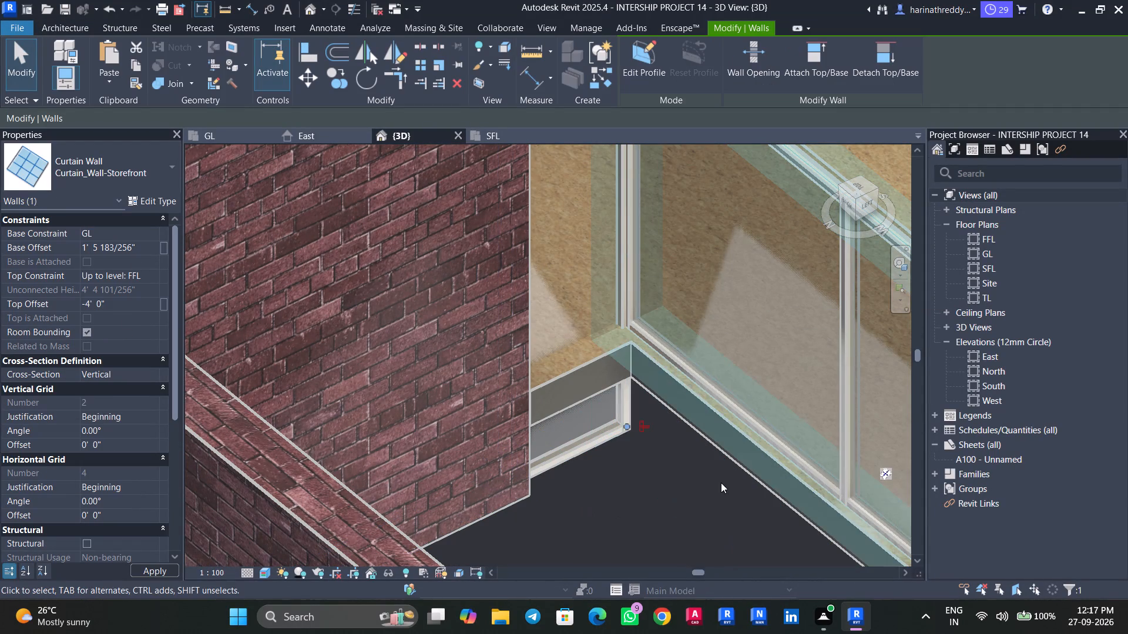
key(Escape)
Set the base offset of the short storefront curtain wall at the void's corner to 450 mm.
click(585, 316)
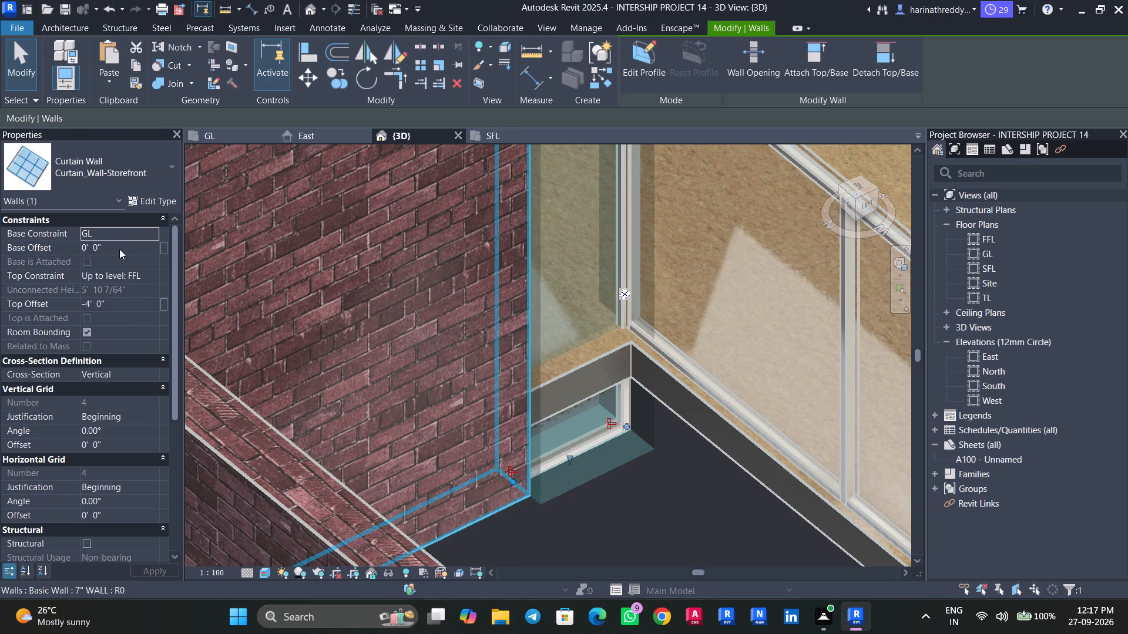
click(119, 249)
text(450mm)
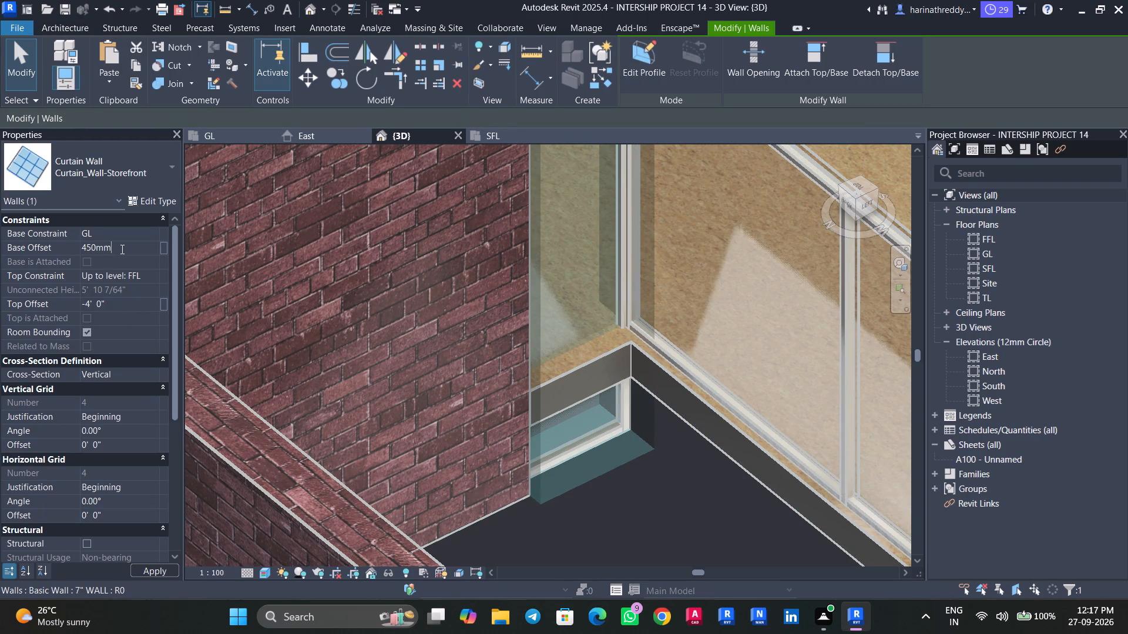
key(Return)
key(Escape)
key(Escape)
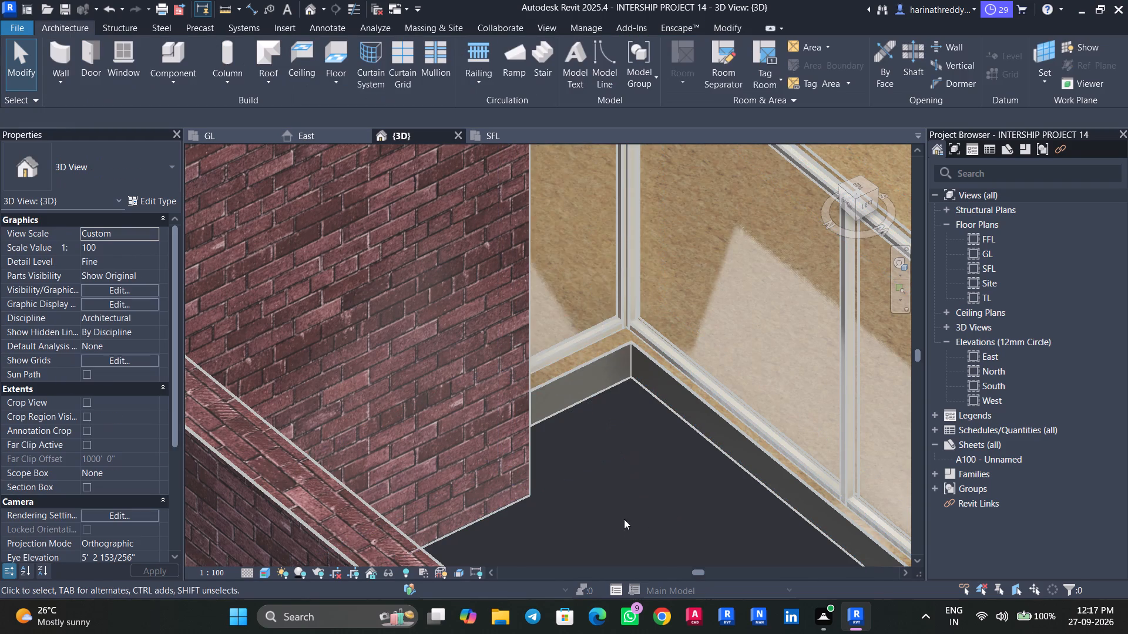
Check the raised curtain walls in 3D, and examine the PDF layout around the lounge, balcony, Bedroom 03 and sit-out in the GL plan.
scroll(615, 518, down, 11)
shift+middle_drag(630, 527, 854, 541)
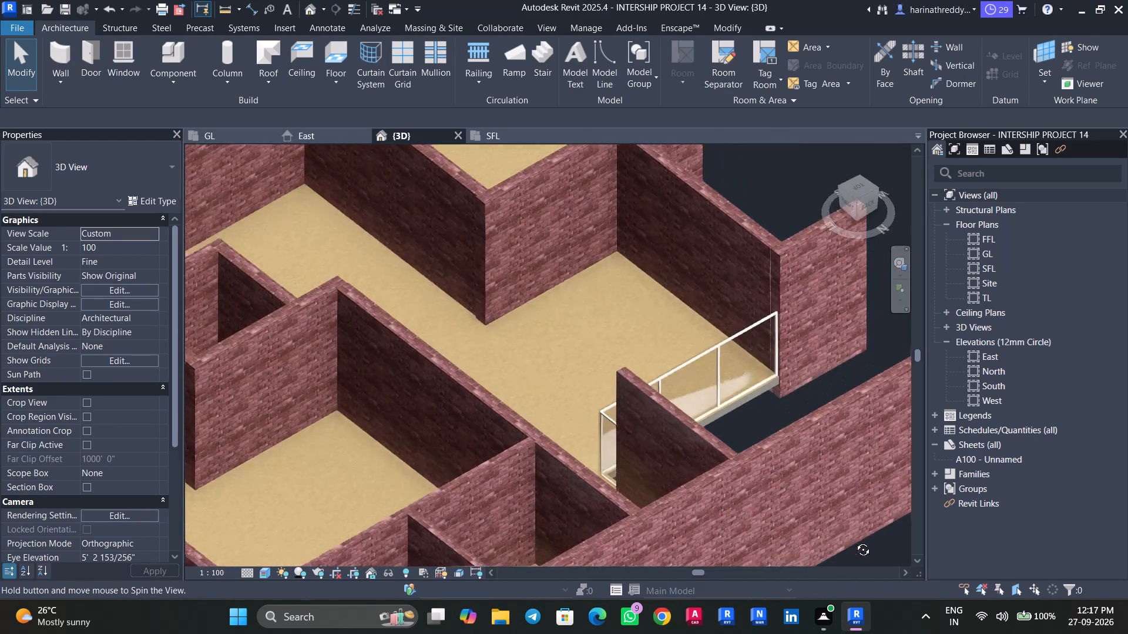
shift+middle_drag(854, 541, 625, 560)
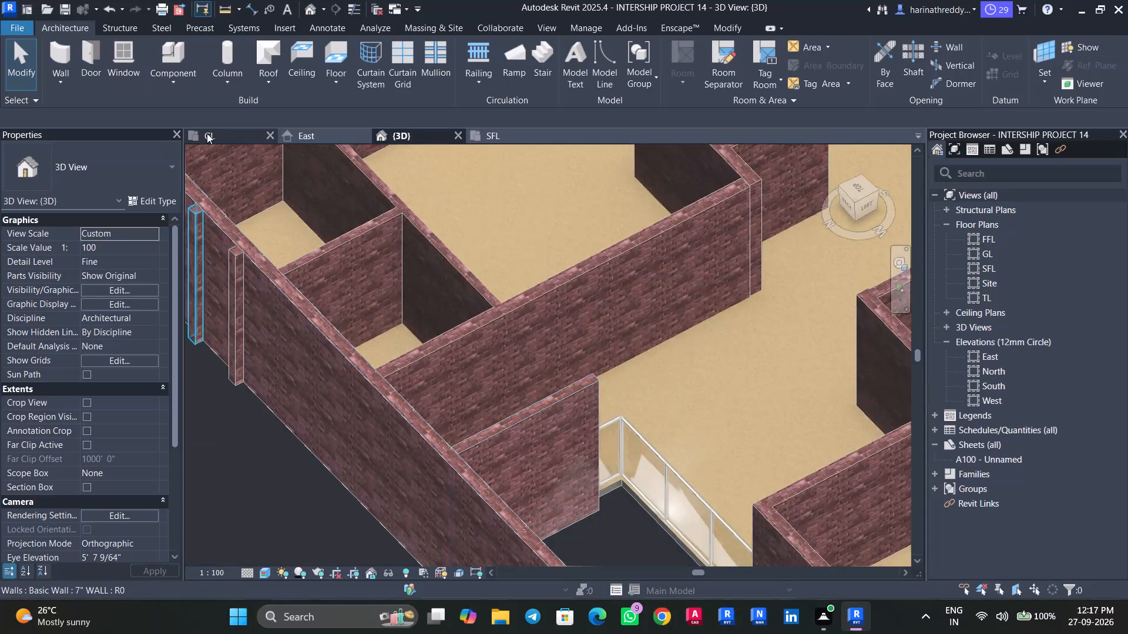
click(207, 133)
scroll(314, 359, down, 8)
scroll(383, 348, down, 3)
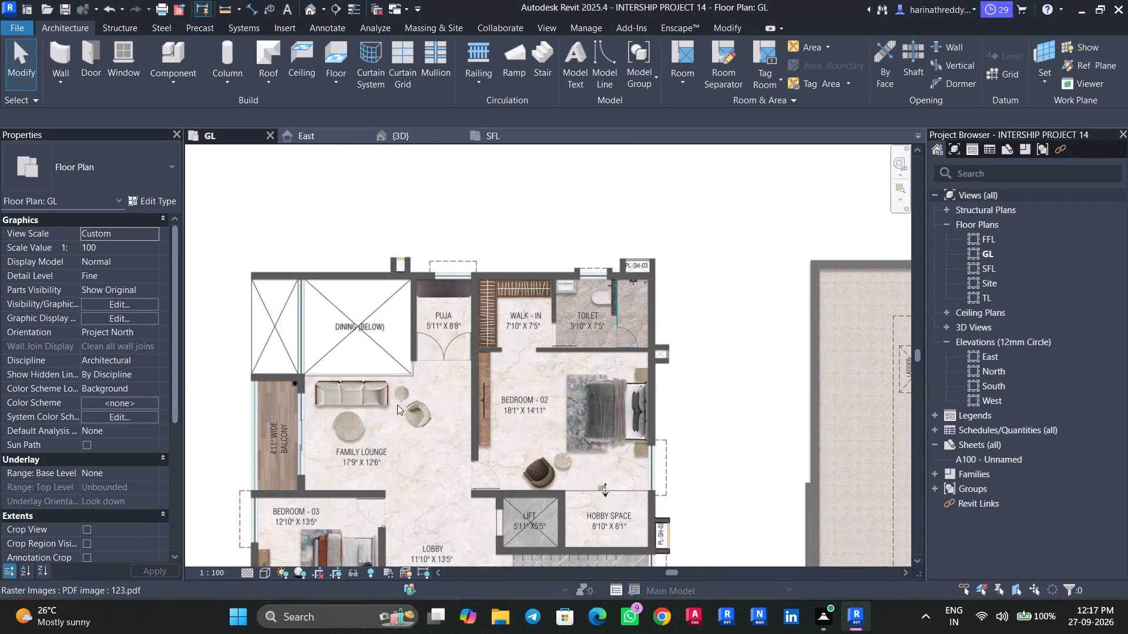
middle_drag(398, 402, 452, 295)
scroll(288, 339, up, 4)
middle_drag(296, 348, 335, 334)
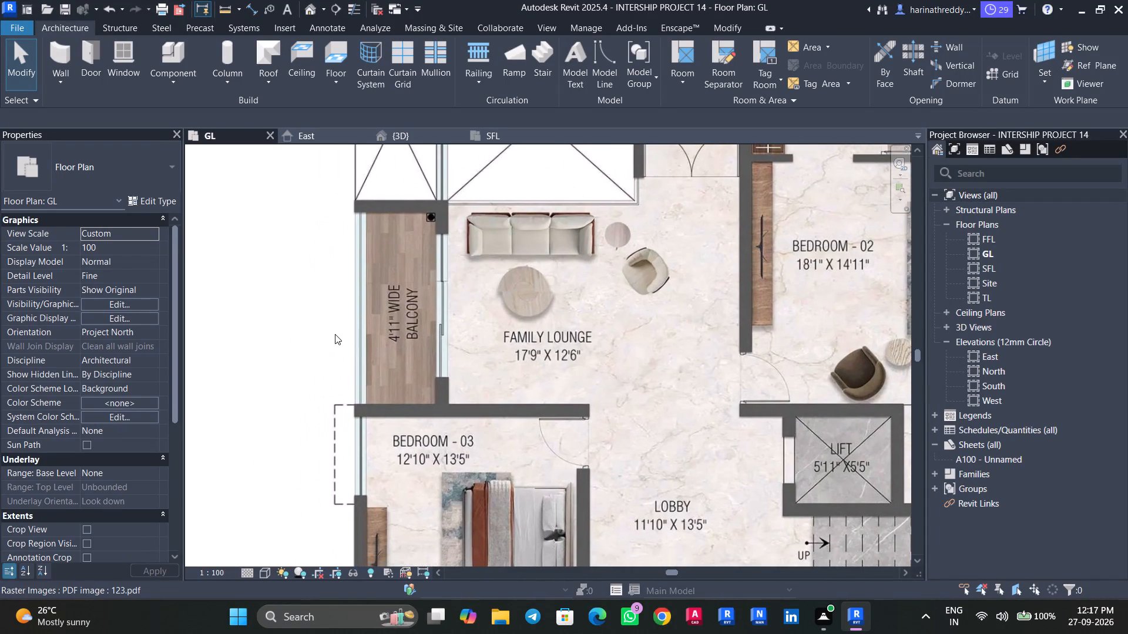
middle_drag(315, 380, 362, 316)
scroll(317, 380, up, 1)
scroll(362, 316, down, 5)
middle_drag(354, 331, 412, 203)
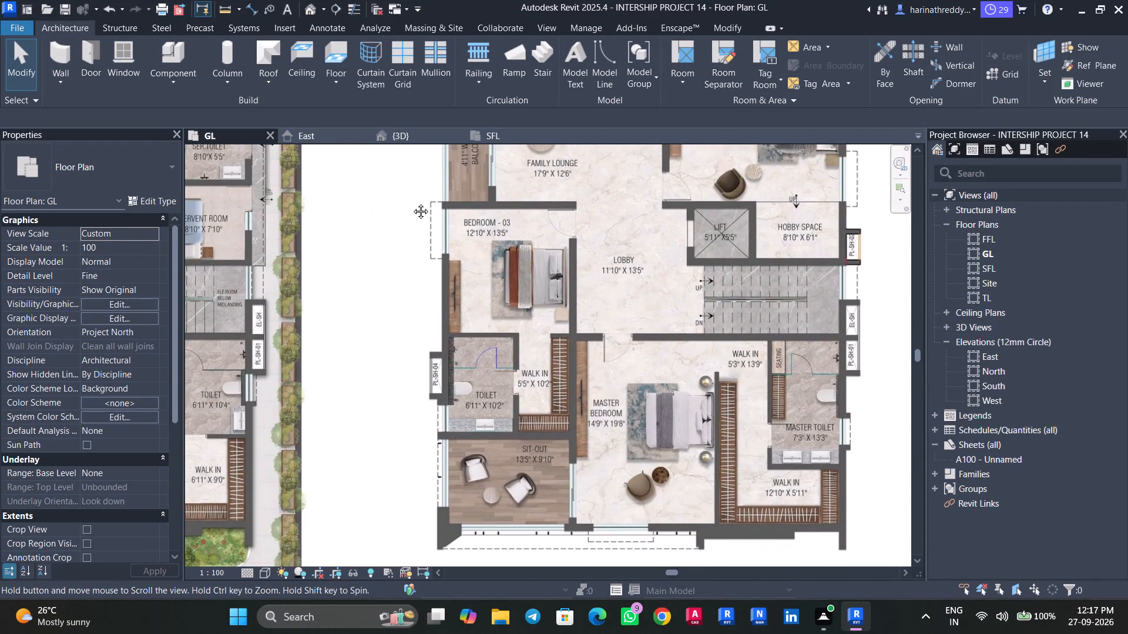
middle_drag(412, 203, 405, 214)
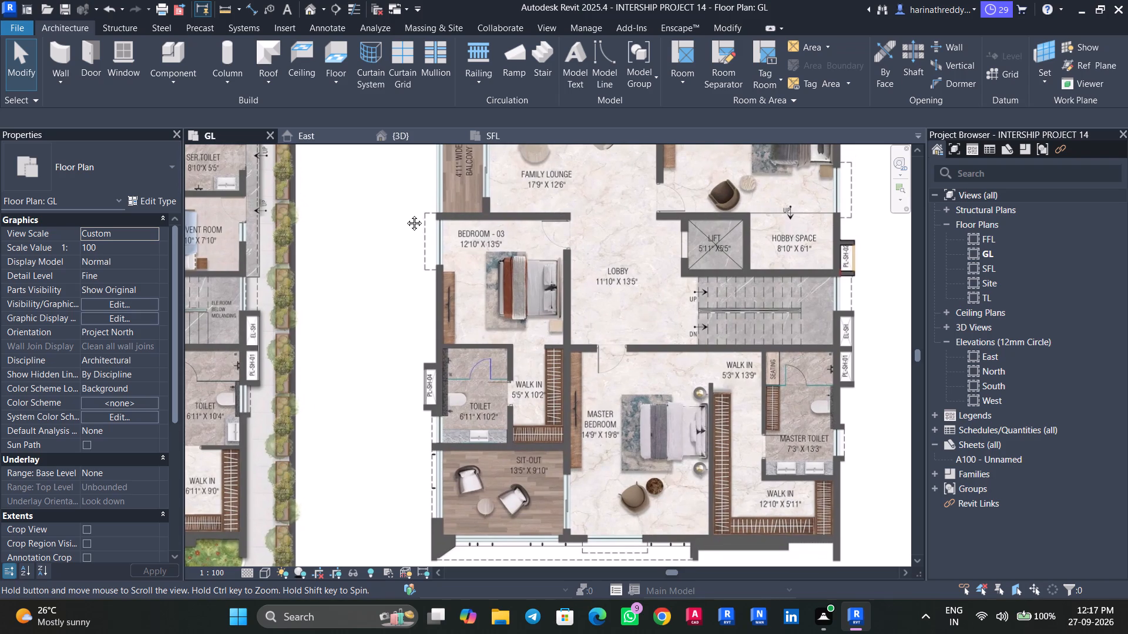
middle_drag(405, 214, 405, 218)
click(374, 238)
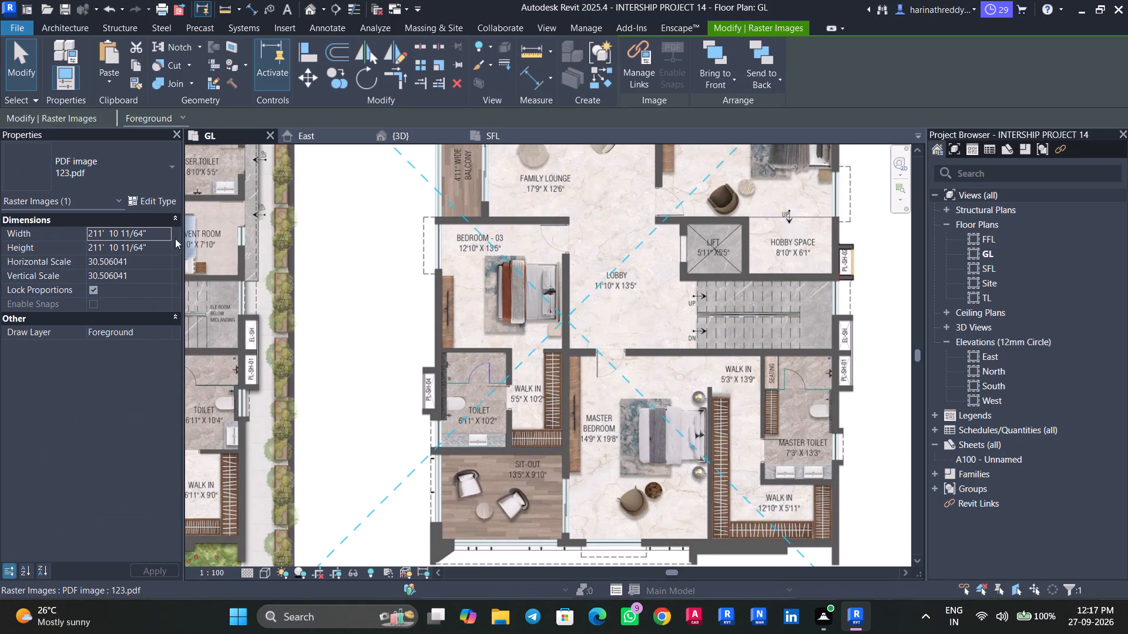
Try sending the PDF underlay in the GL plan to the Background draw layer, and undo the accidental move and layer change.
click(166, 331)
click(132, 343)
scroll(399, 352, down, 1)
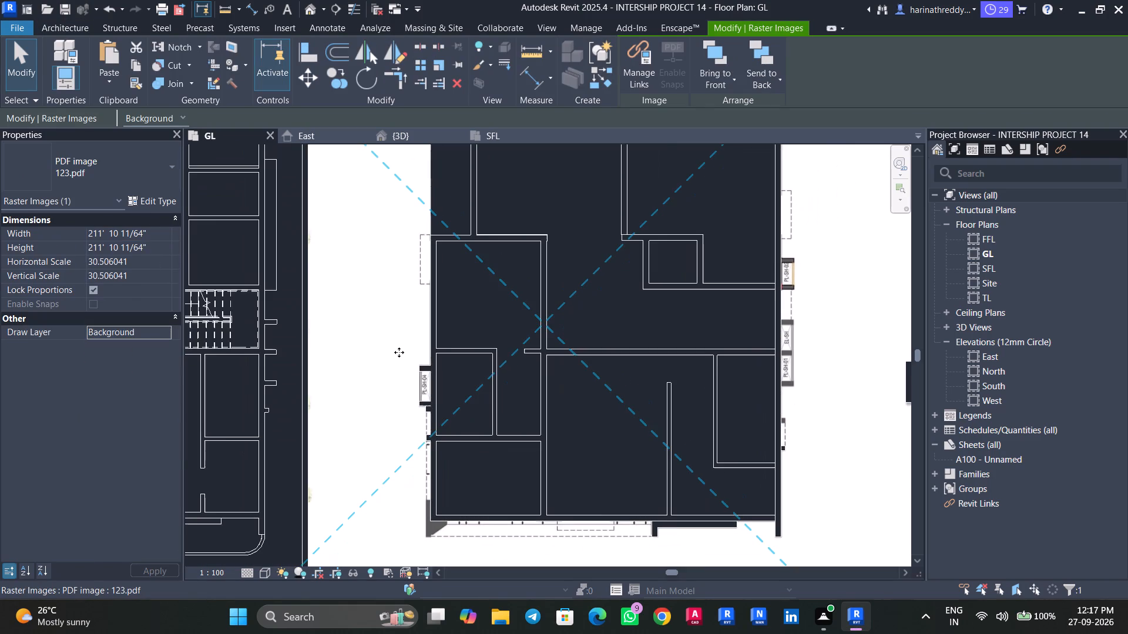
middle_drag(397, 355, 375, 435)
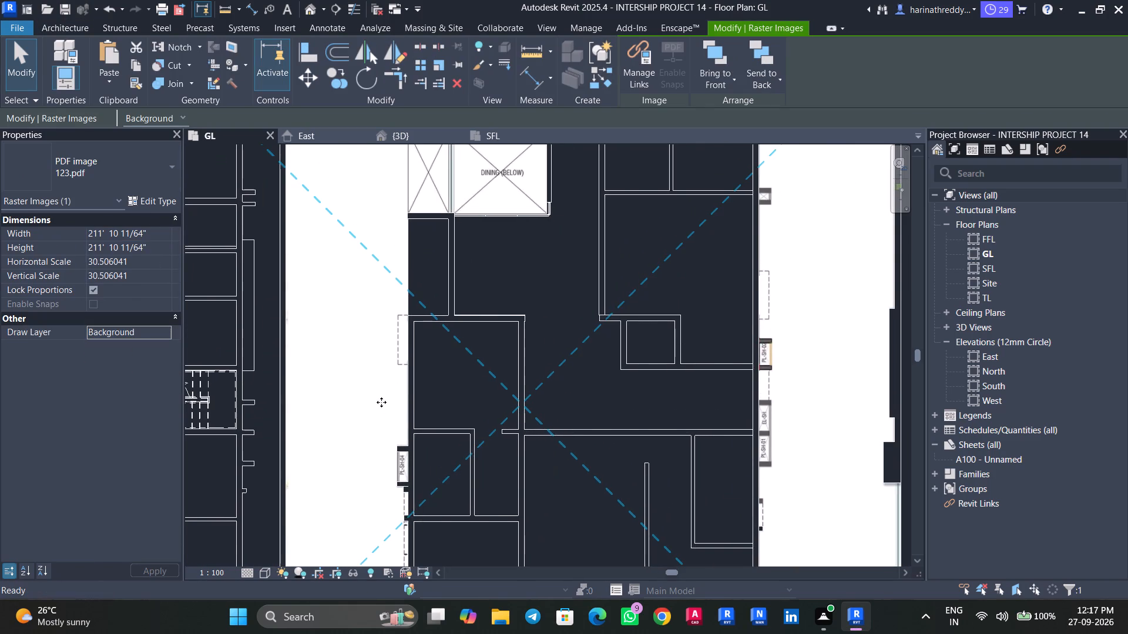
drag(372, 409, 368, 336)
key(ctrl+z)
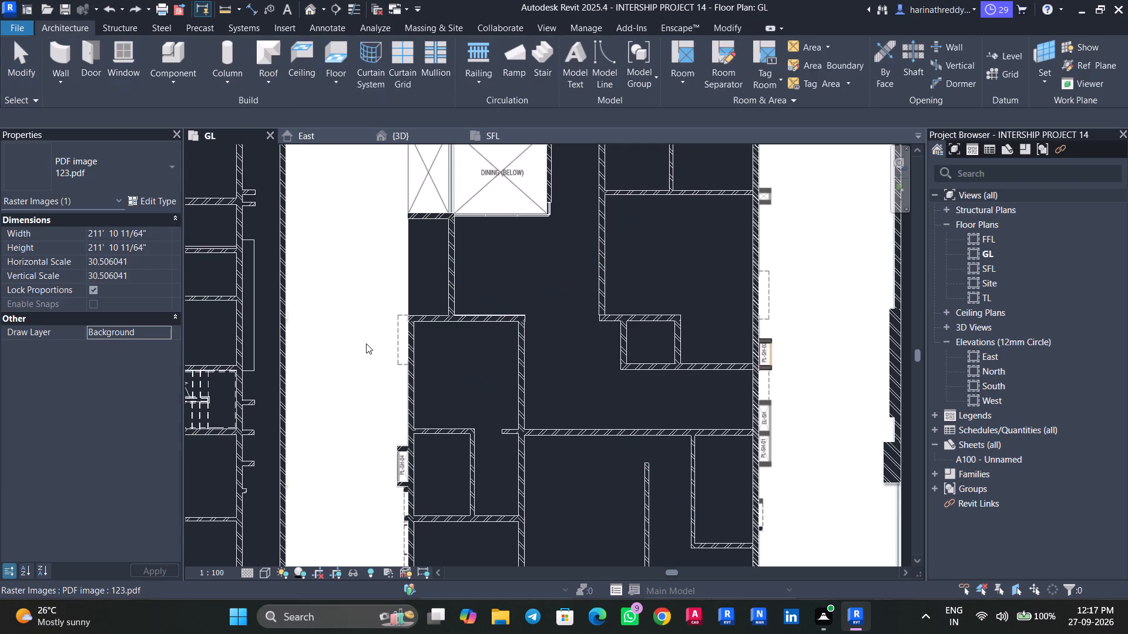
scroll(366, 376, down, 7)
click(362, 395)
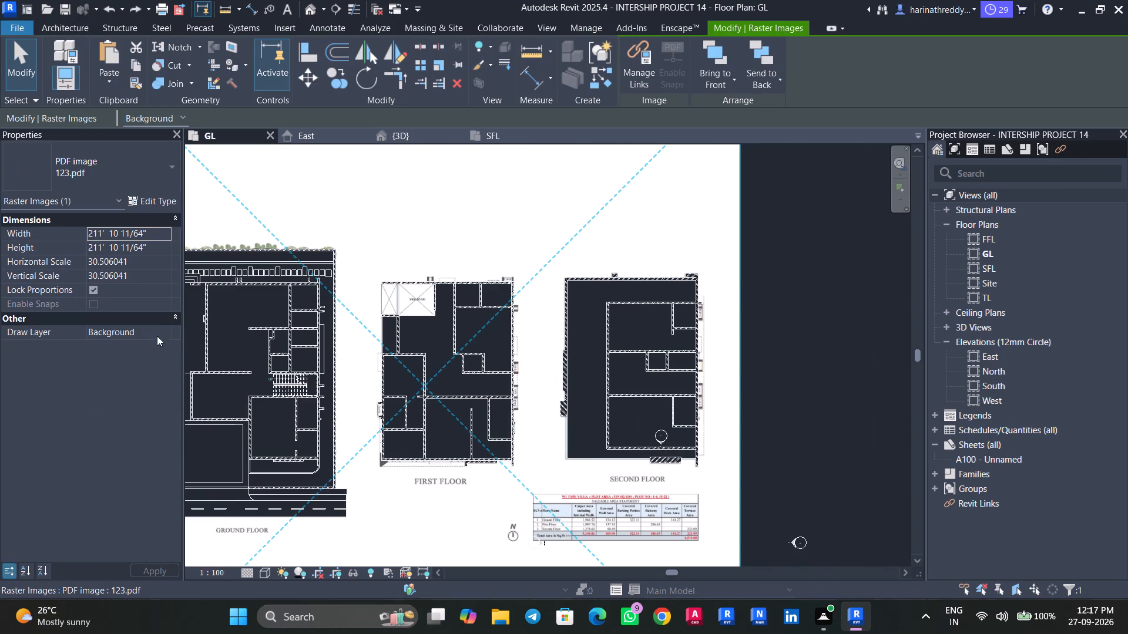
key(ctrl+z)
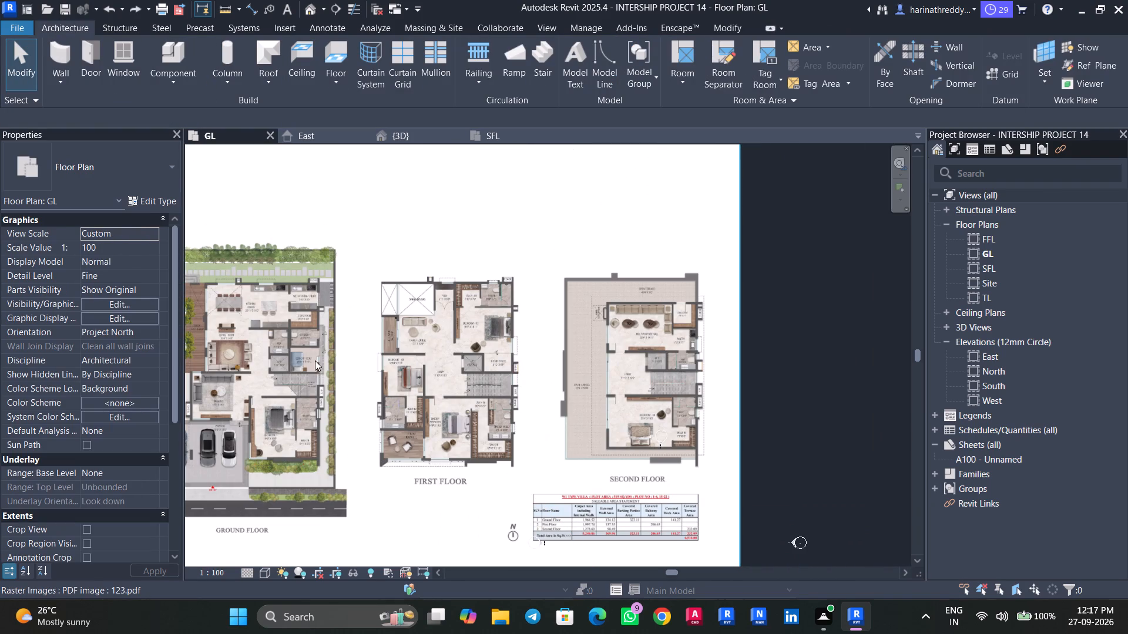
Set the draw layer of the PDF underlay image in the GL plan to Background.
click(409, 211)
click(169, 335)
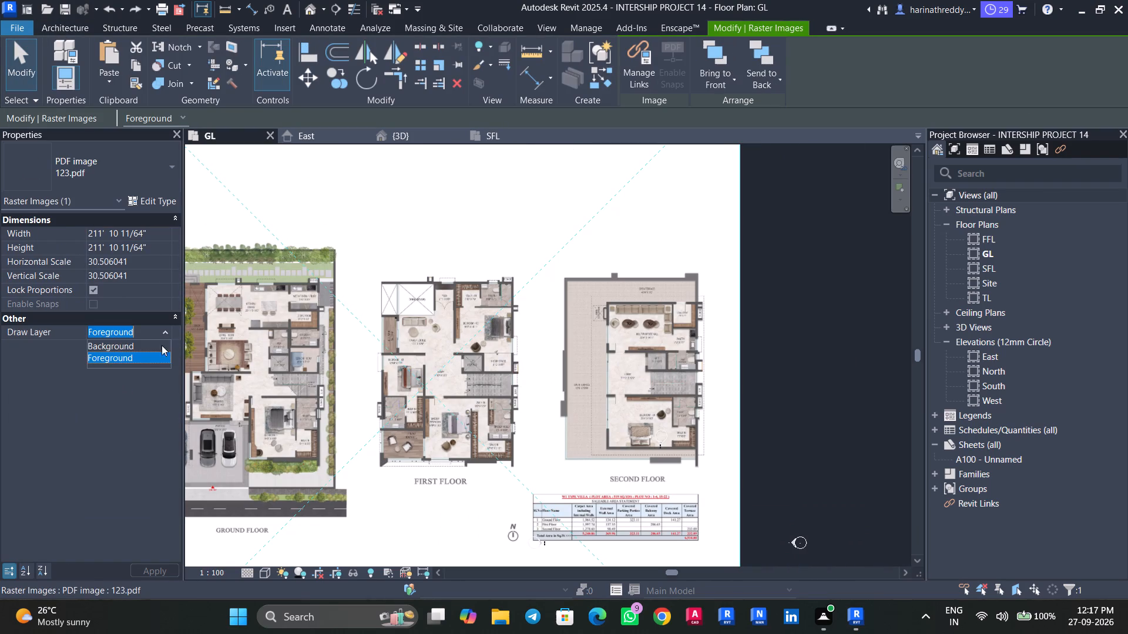
click(130, 345)
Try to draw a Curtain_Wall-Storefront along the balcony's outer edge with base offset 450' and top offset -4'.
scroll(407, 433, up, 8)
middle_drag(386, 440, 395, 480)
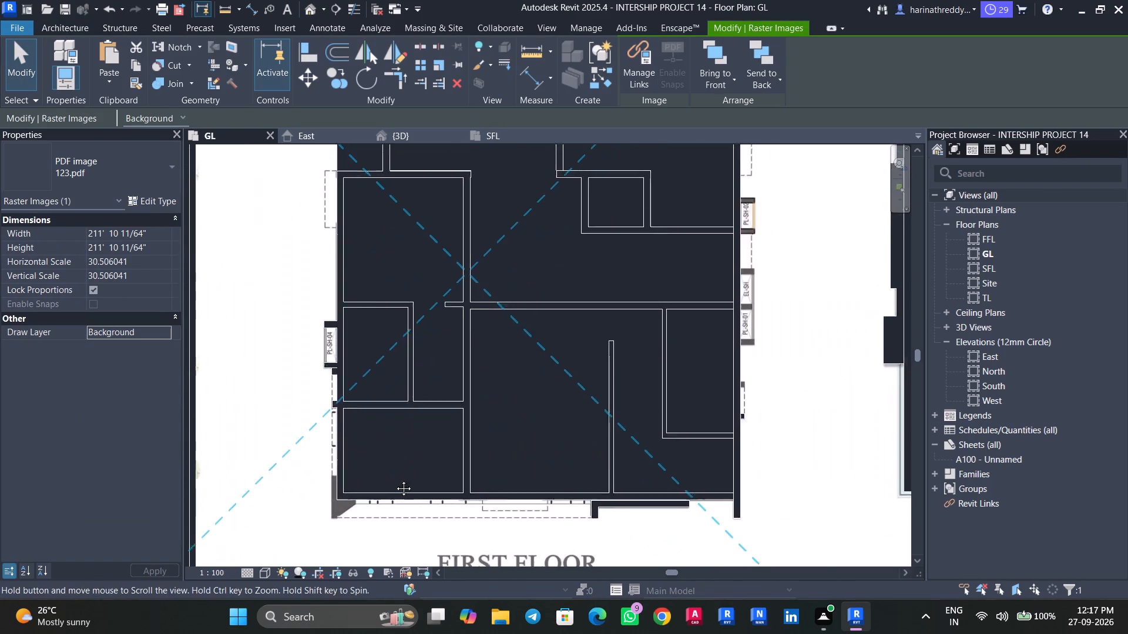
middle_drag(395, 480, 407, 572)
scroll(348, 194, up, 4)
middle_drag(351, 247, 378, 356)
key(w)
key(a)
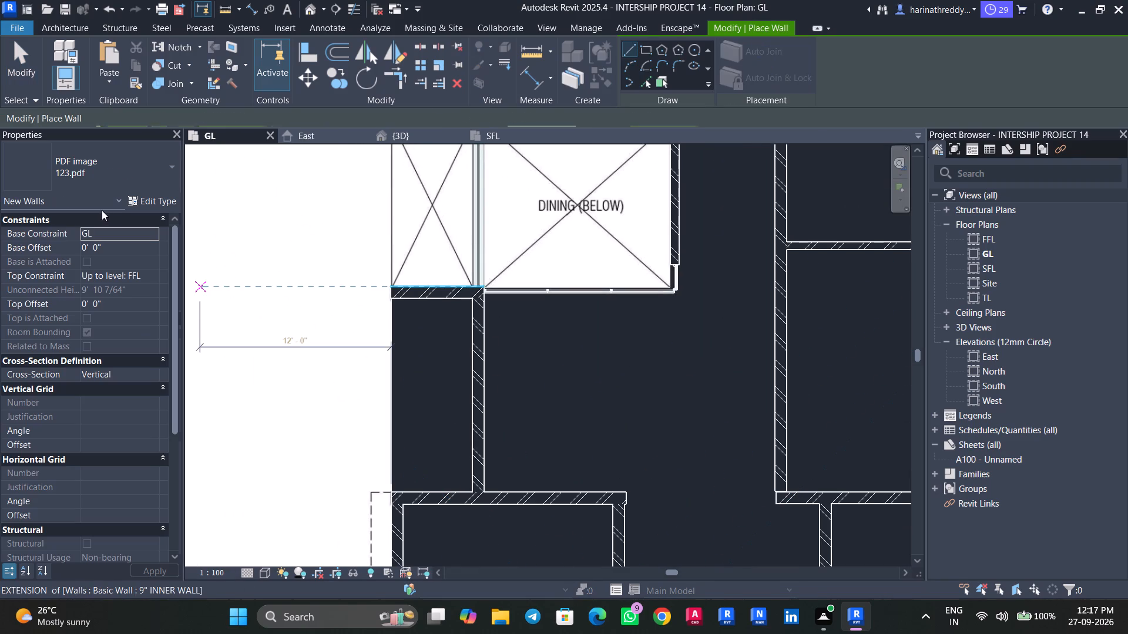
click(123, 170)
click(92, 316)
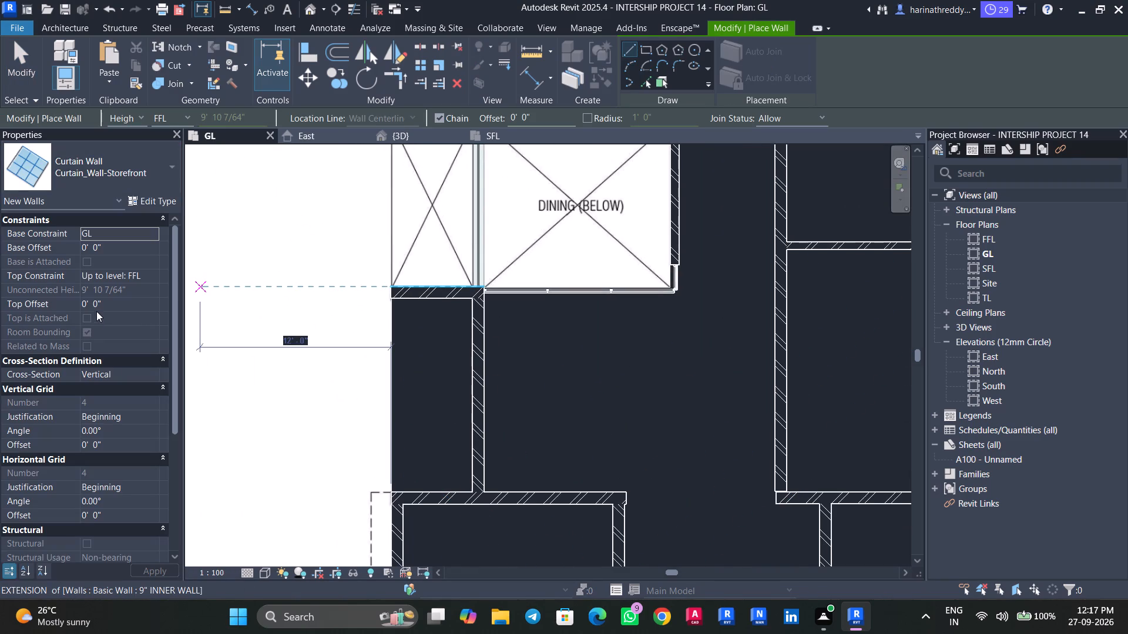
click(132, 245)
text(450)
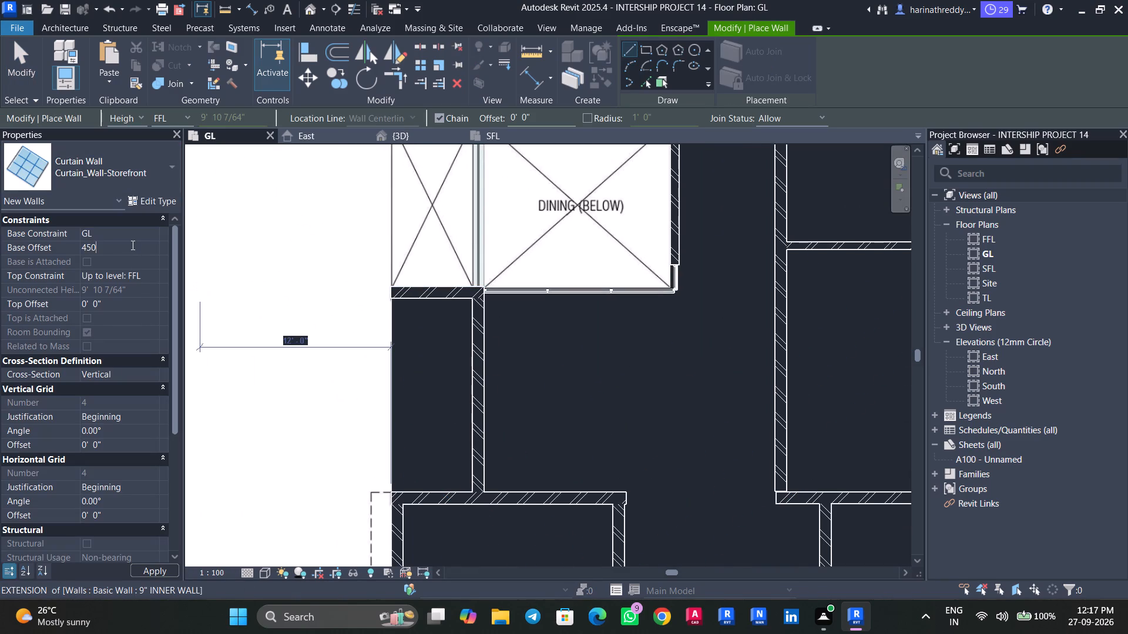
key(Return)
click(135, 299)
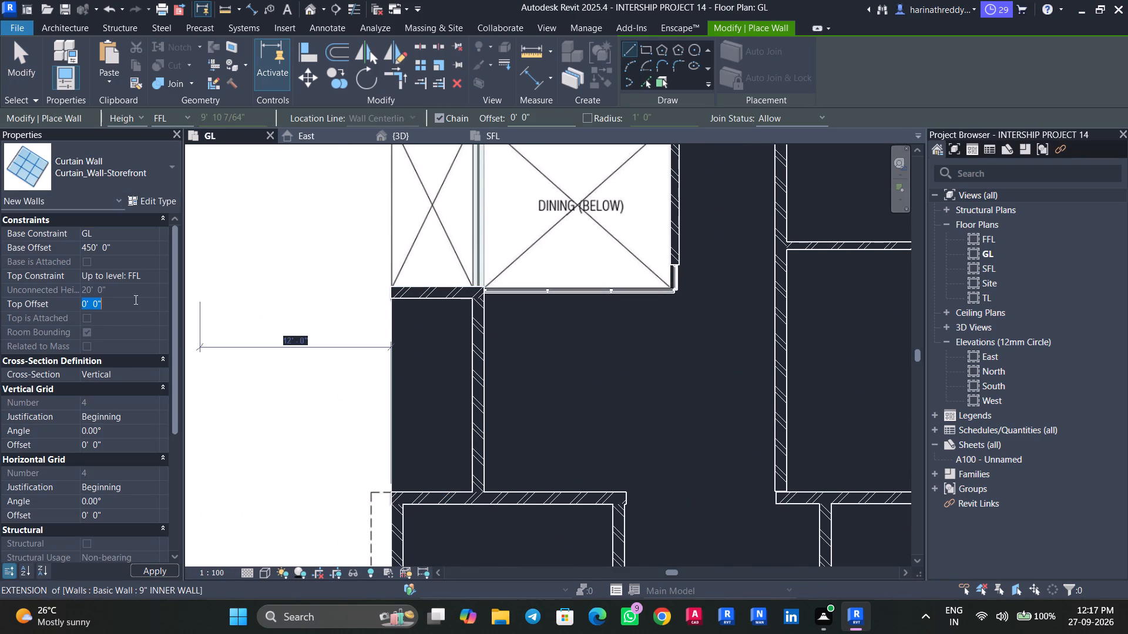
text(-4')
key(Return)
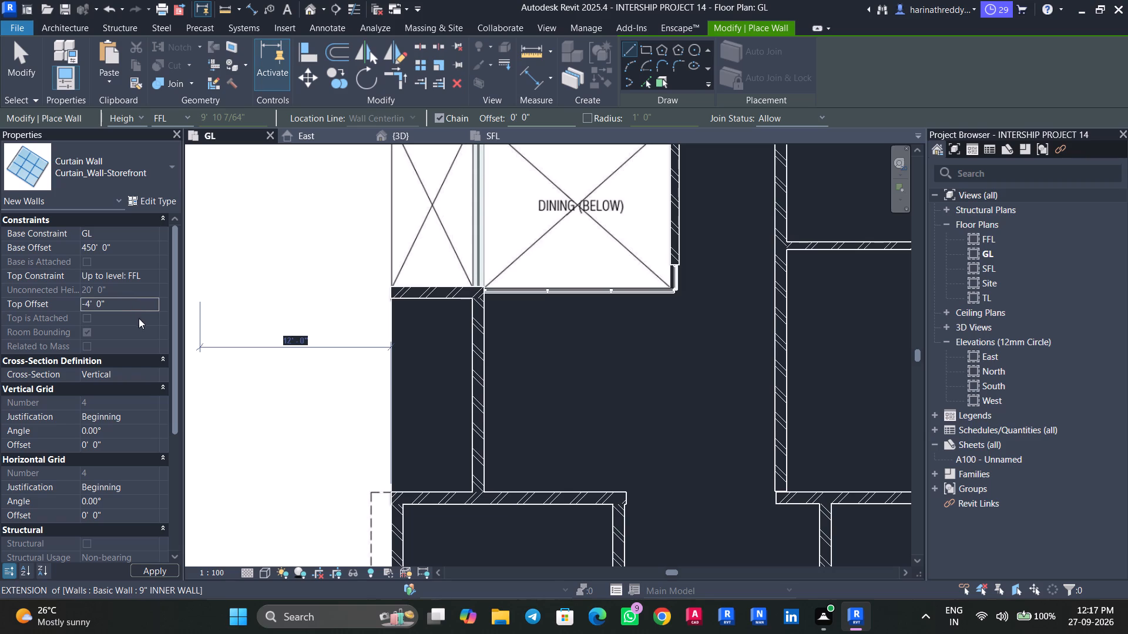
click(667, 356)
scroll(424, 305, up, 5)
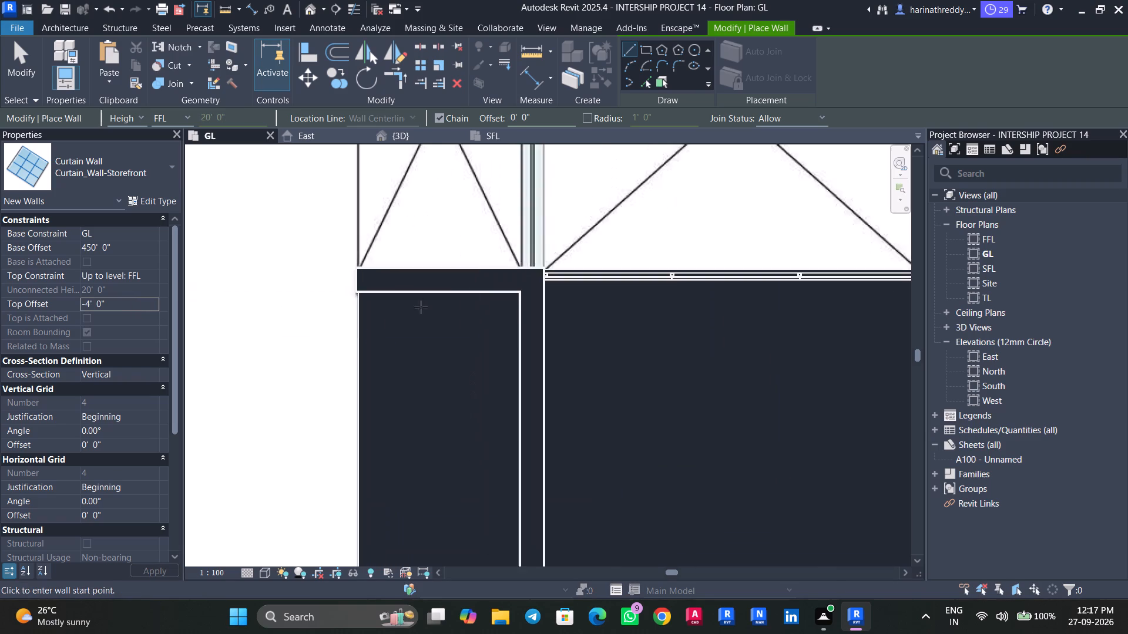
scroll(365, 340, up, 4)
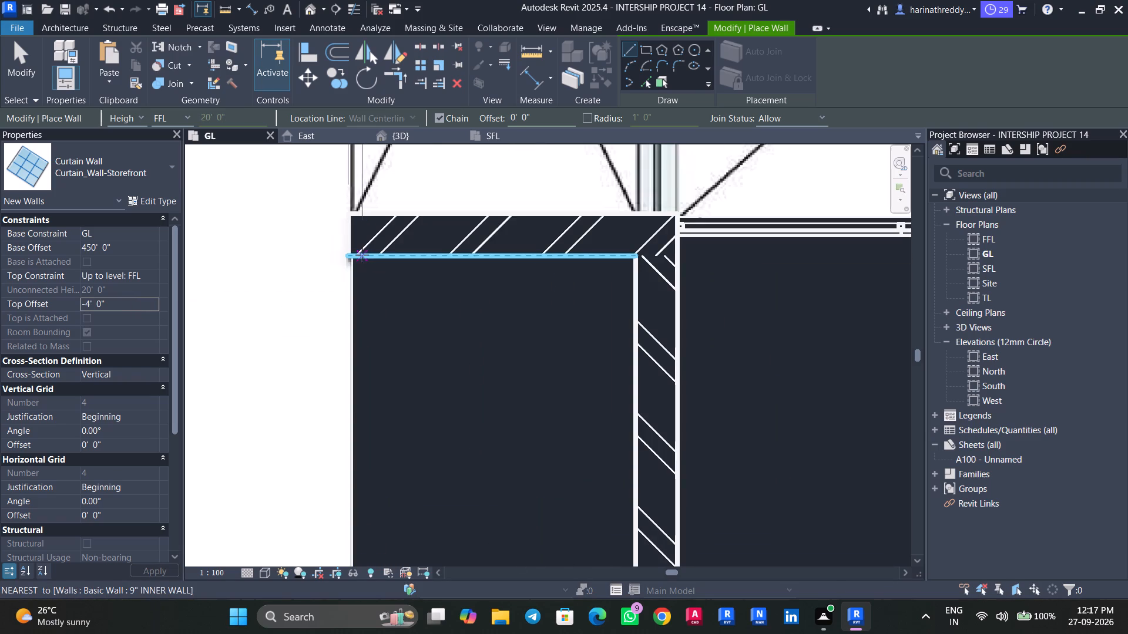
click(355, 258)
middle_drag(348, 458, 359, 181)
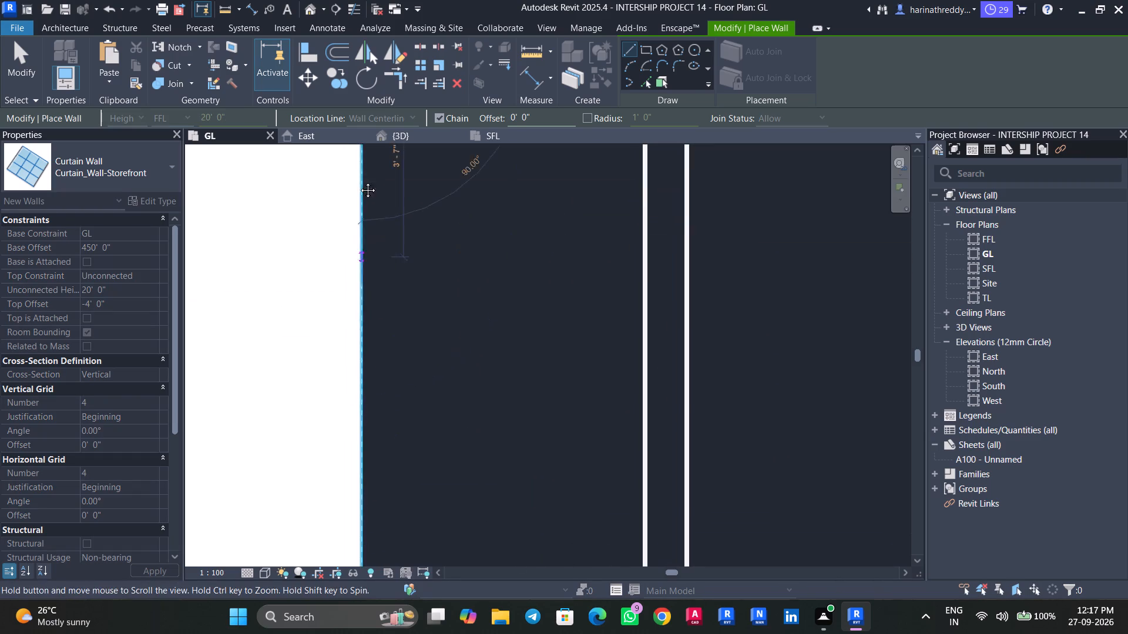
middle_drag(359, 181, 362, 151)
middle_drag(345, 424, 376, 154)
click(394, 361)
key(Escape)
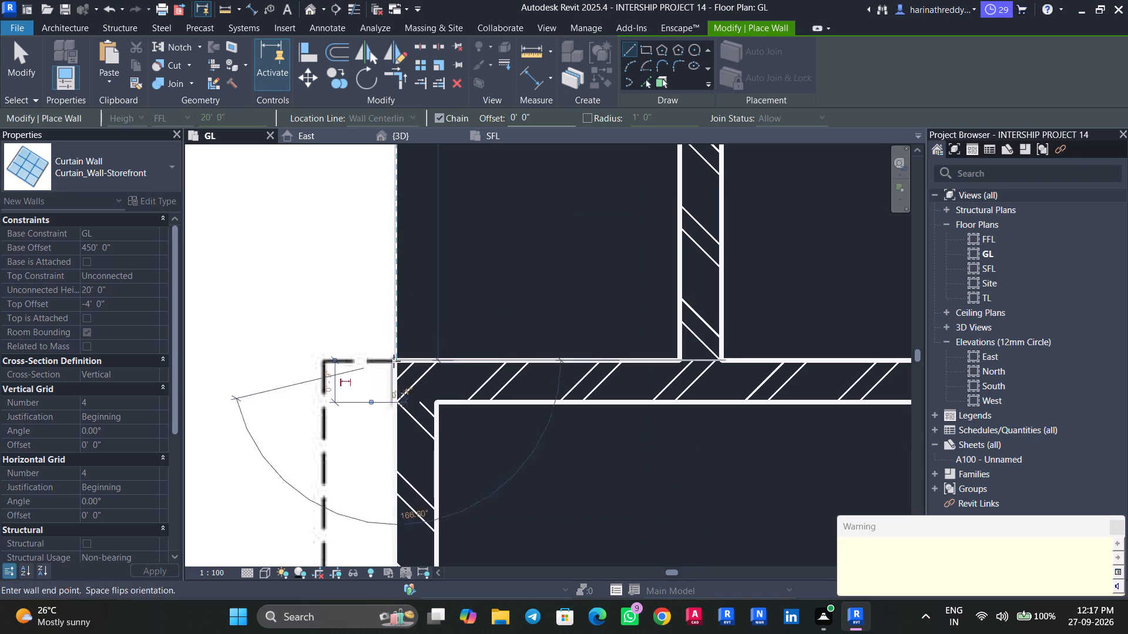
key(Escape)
Examine the balcony's outer edge beside the dining void in 3D for the new curtain wall.
click(415, 135)
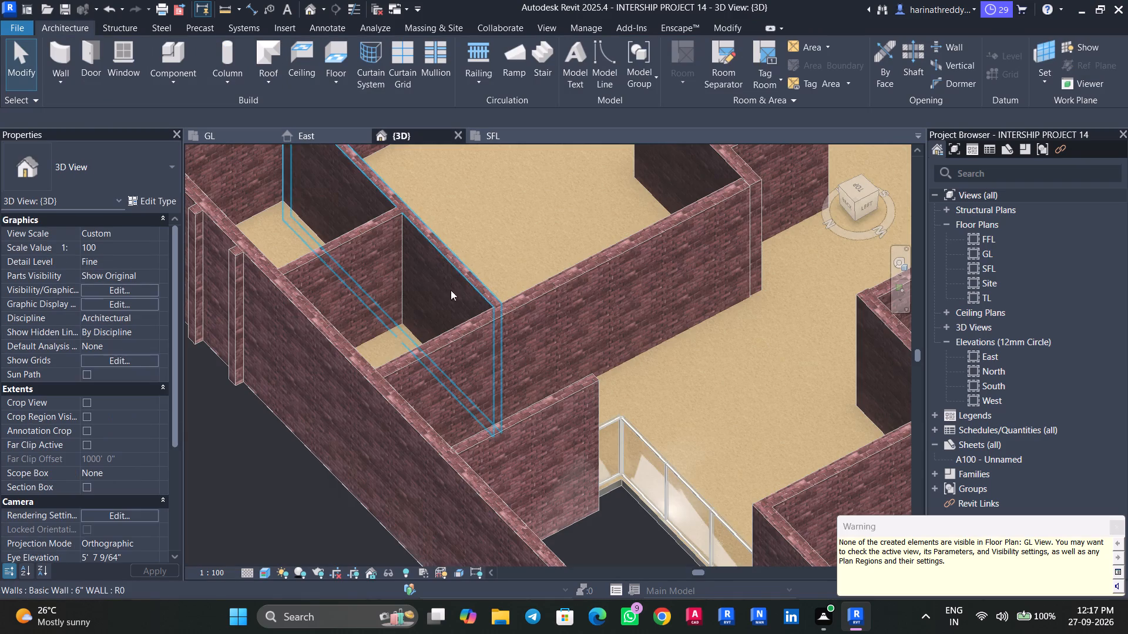
scroll(338, 383, down, 7)
scroll(338, 377, up, 1)
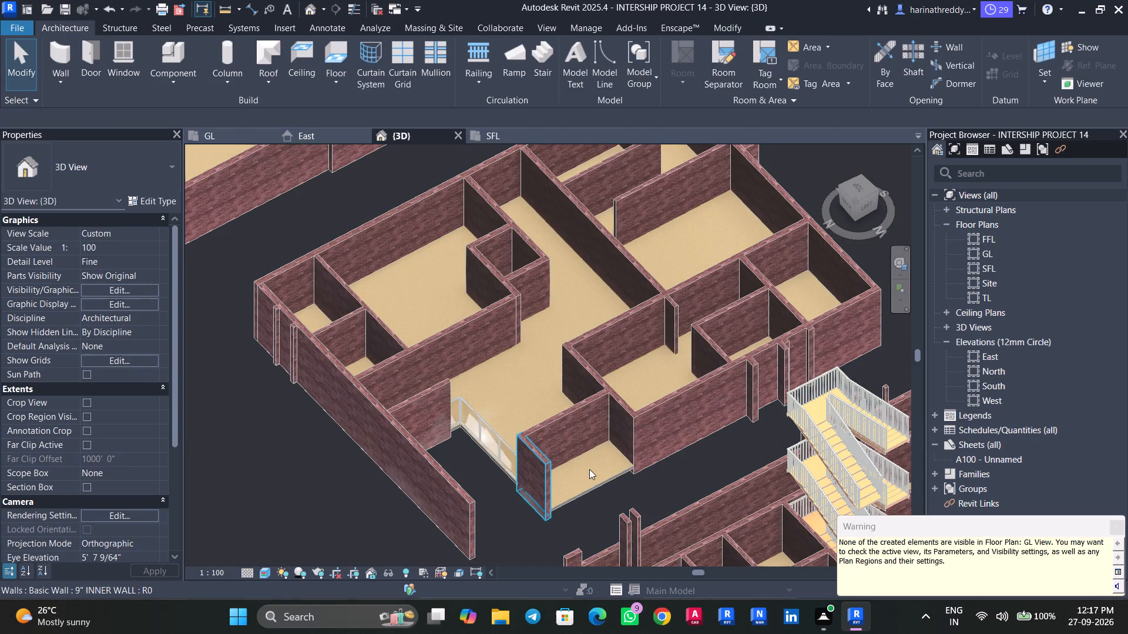
shift+middle_drag(603, 495, 543, 522)
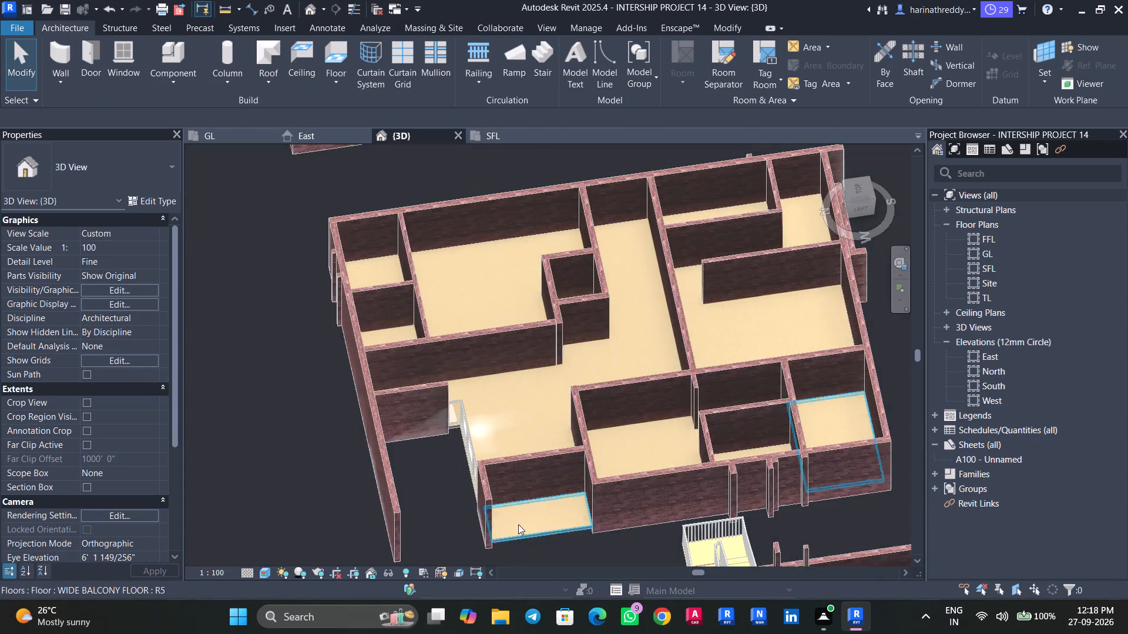
middle_drag(455, 520, 354, 366)
scroll(481, 397, up, 4)
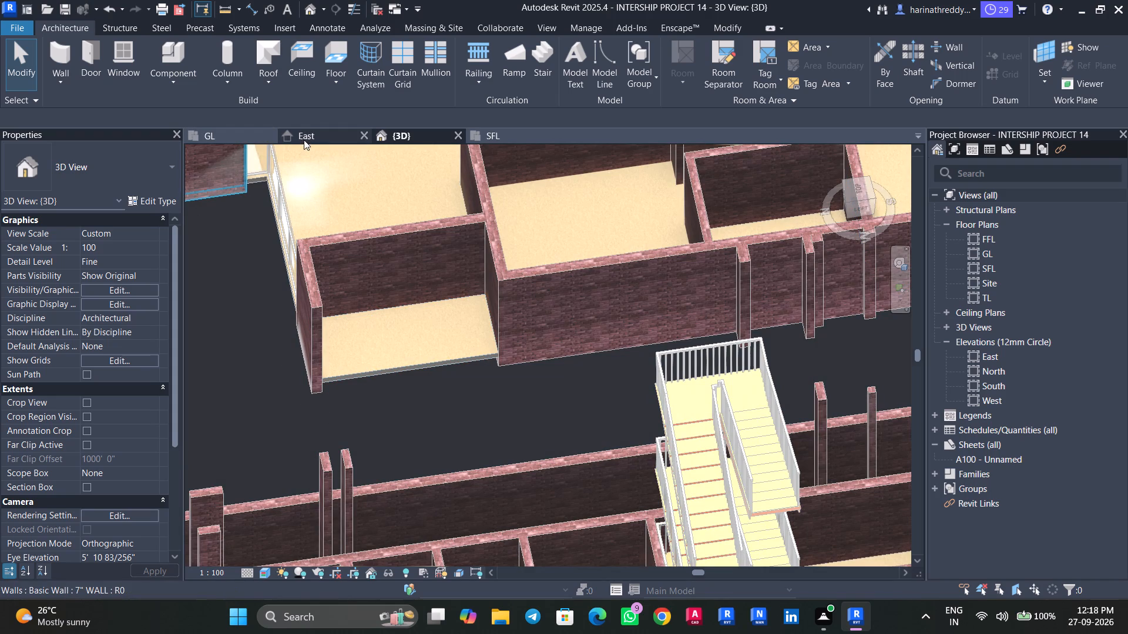
Draw a Curtain_Wall-Storefront about 12 feet long between the balcony's two end walls in the GL plan, just inside its outer edge.
click(203, 137)
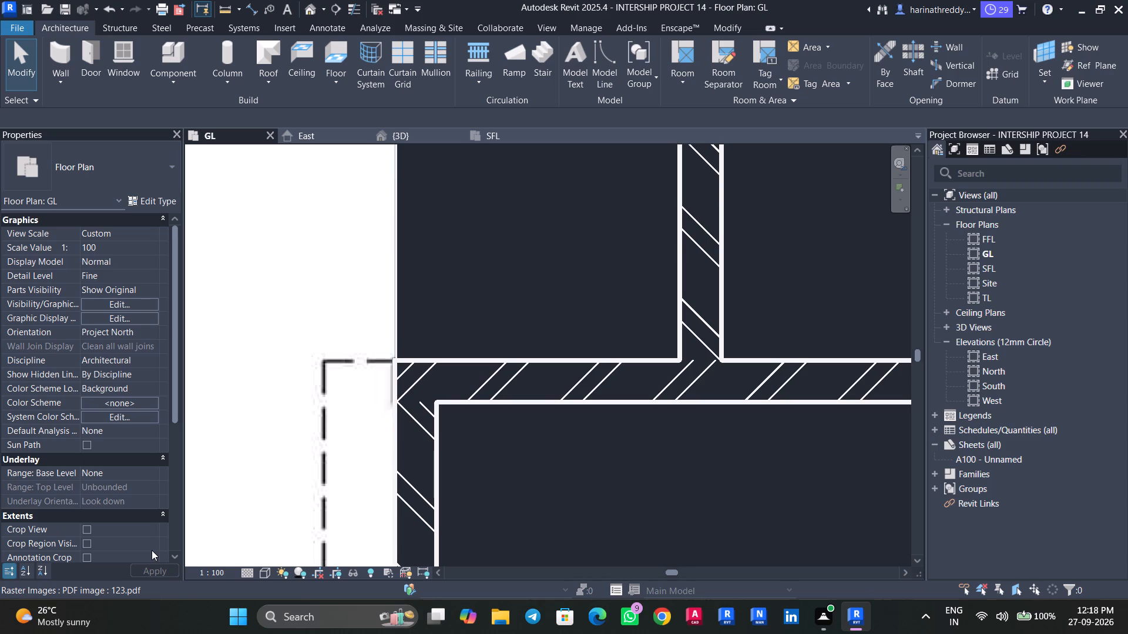
scroll(253, 507, down, 7)
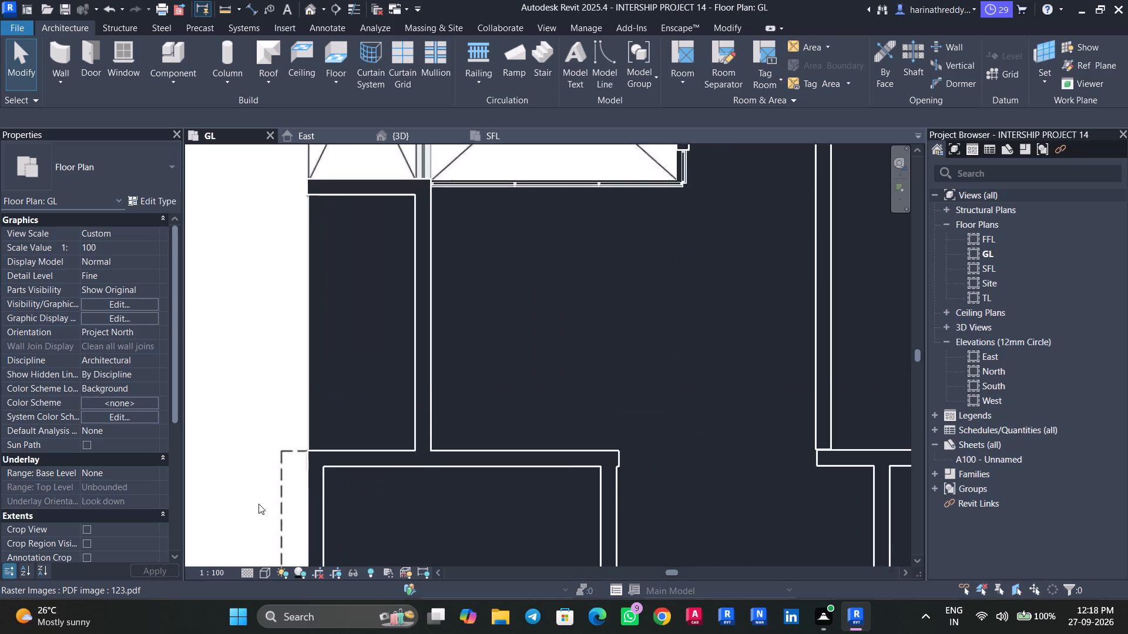
scroll(258, 504, down, 2)
key(Tab)
key(Tab)
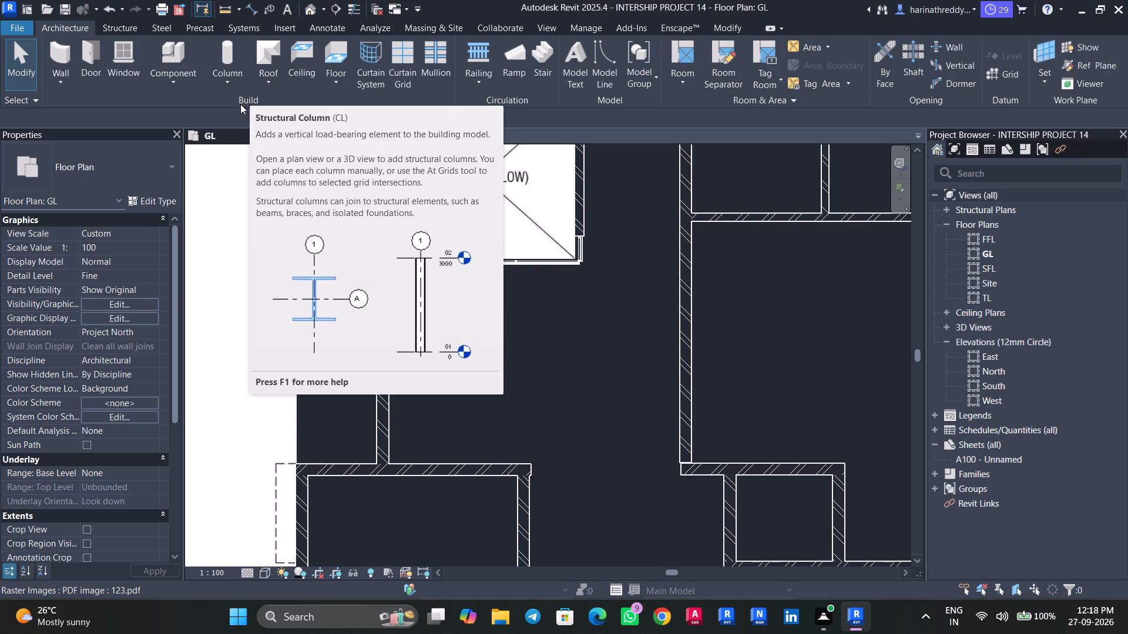
key(w)
key(a)
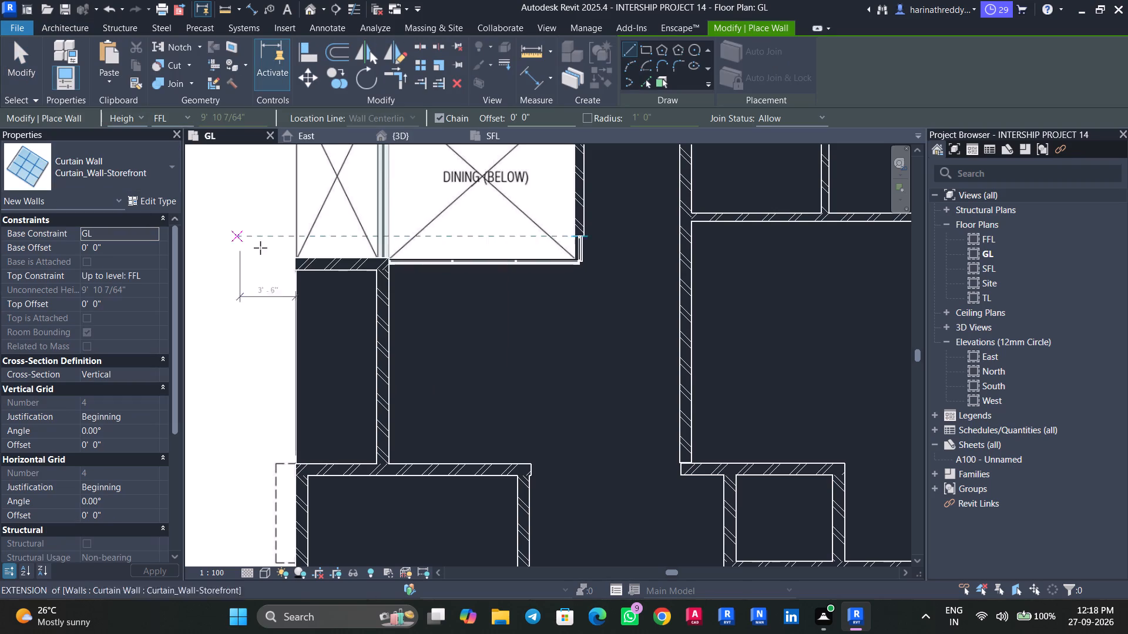
click(82, 161)
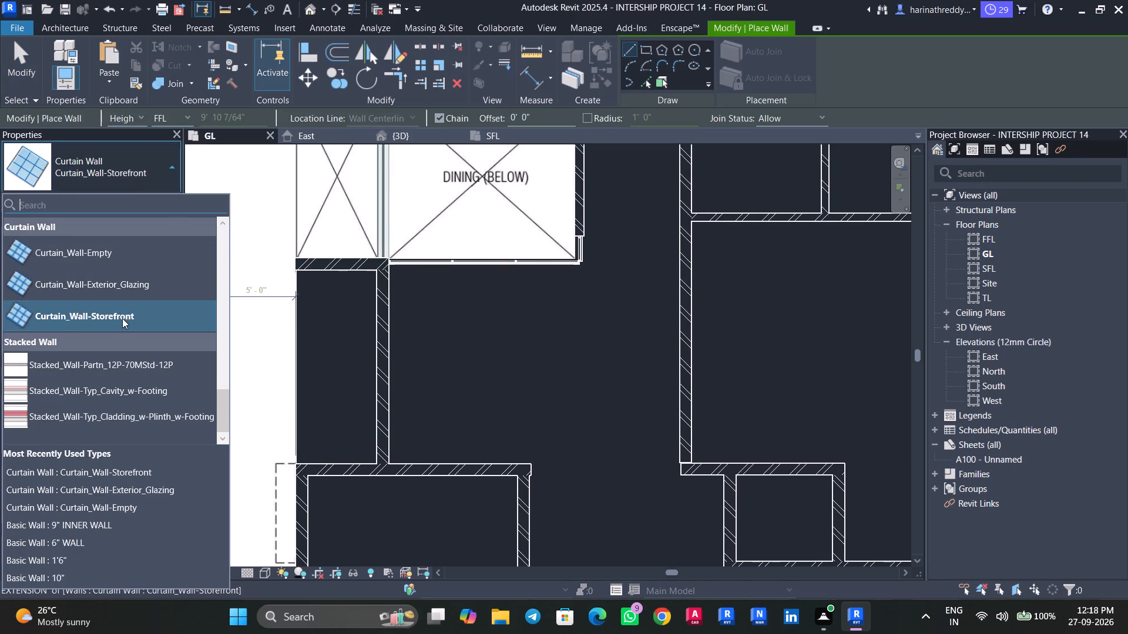
click(122, 318)
scroll(318, 288, up, 1)
scroll(318, 288, down, 1)
scroll(318, 288, up, 6)
click(291, 254)
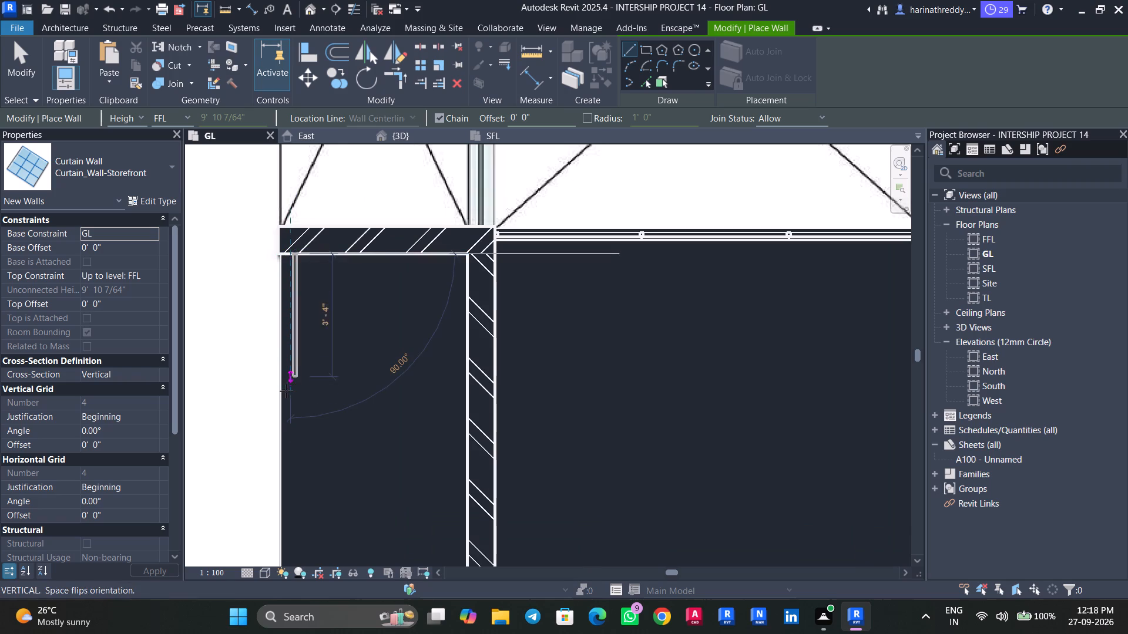
middle_drag(284, 405, 287, 218)
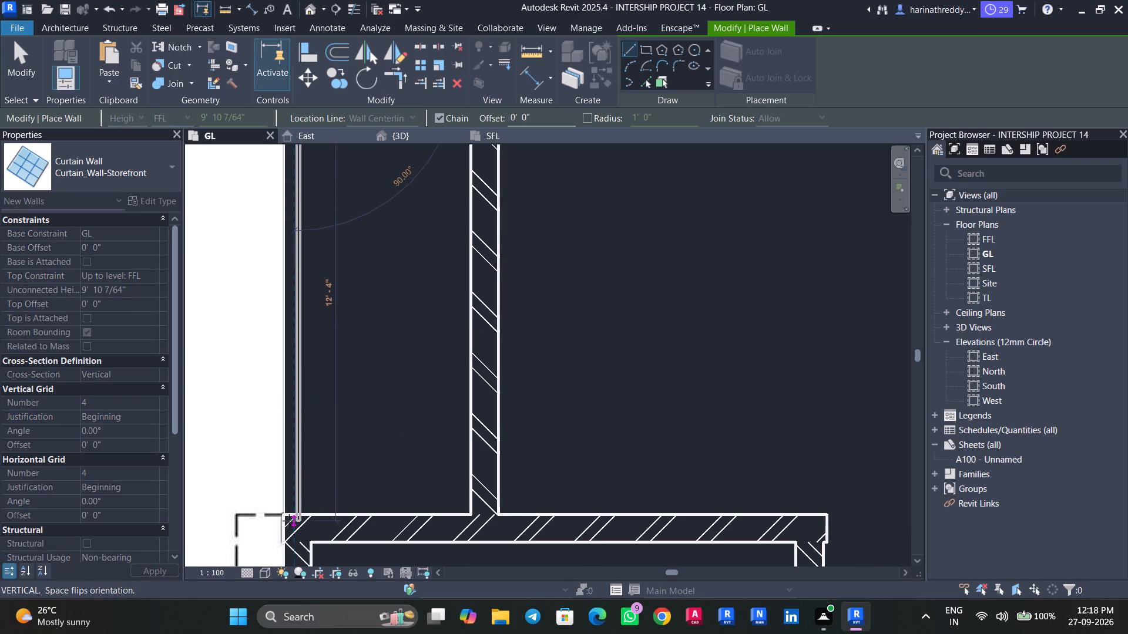
scroll(289, 521, up, 5)
click(293, 510)
key(Escape)
key(Escape)
key(Escape)
Nudge the new balcony curtain wall outward in small increments to line up with the balcony floor's outer edge.
click(314, 448)
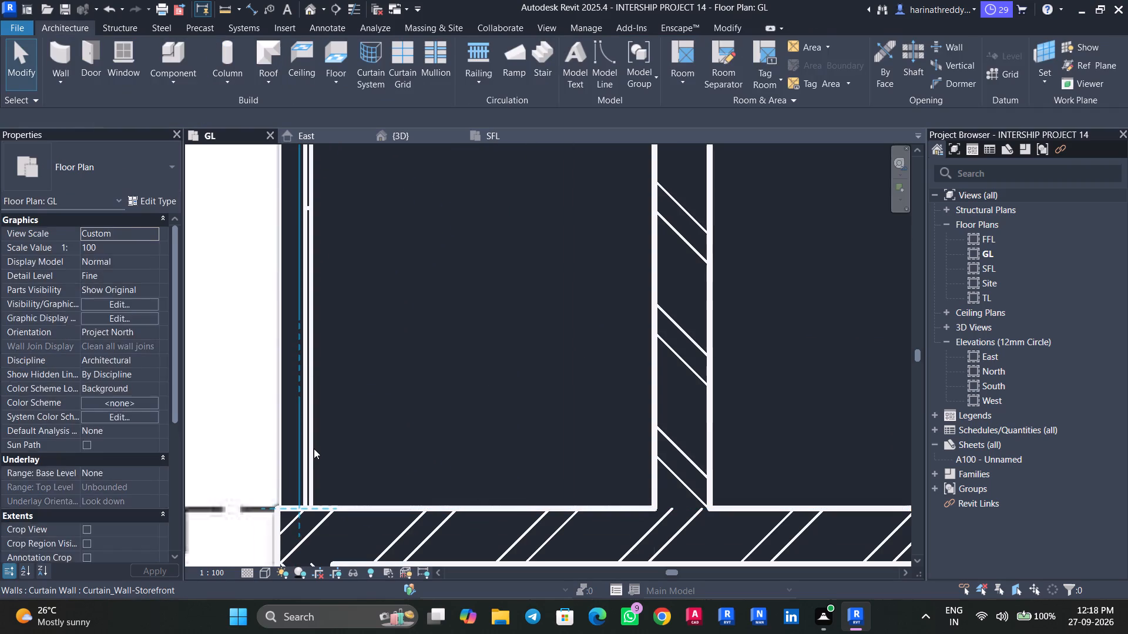
key(Left)
key(Left)
key(Left)
key(Left)
key(Left)
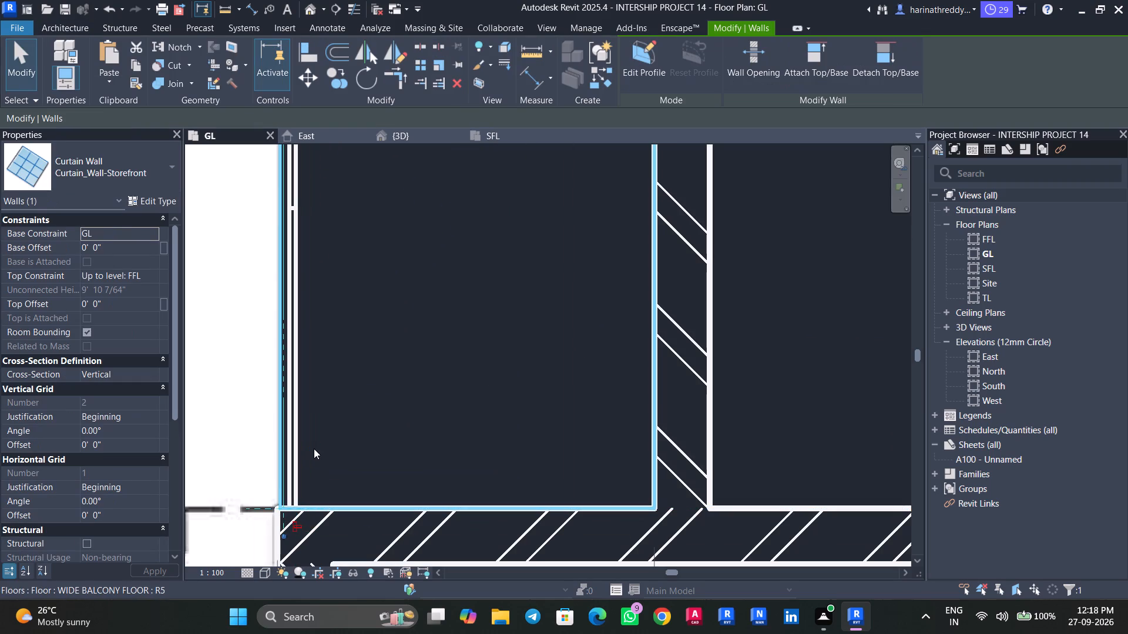
key(Left)
Set the balcony curtain wall's base offset to 450 mm and its top offset to -4'.
click(140, 249)
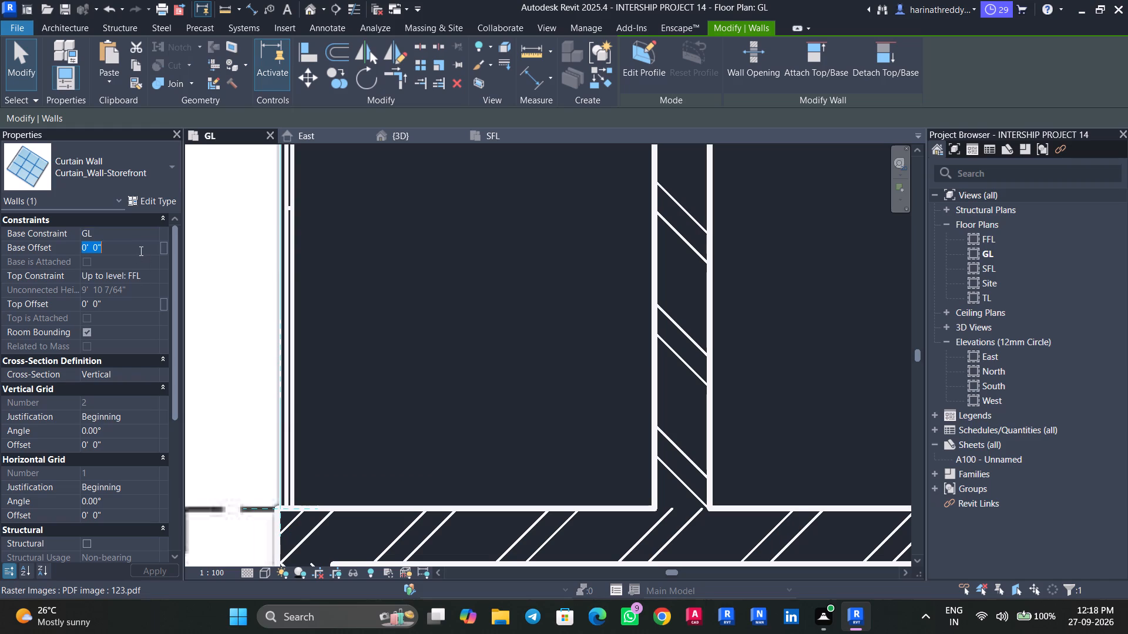
text(450m)
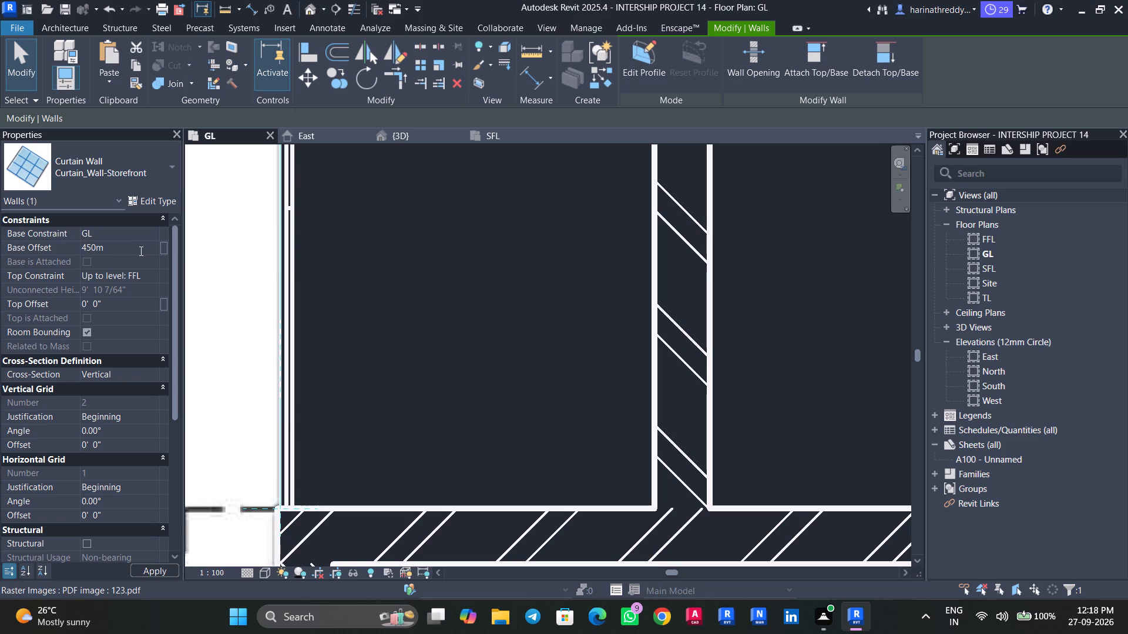
key(m)
key(Return)
click(133, 300)
text(-4')
key(Return)
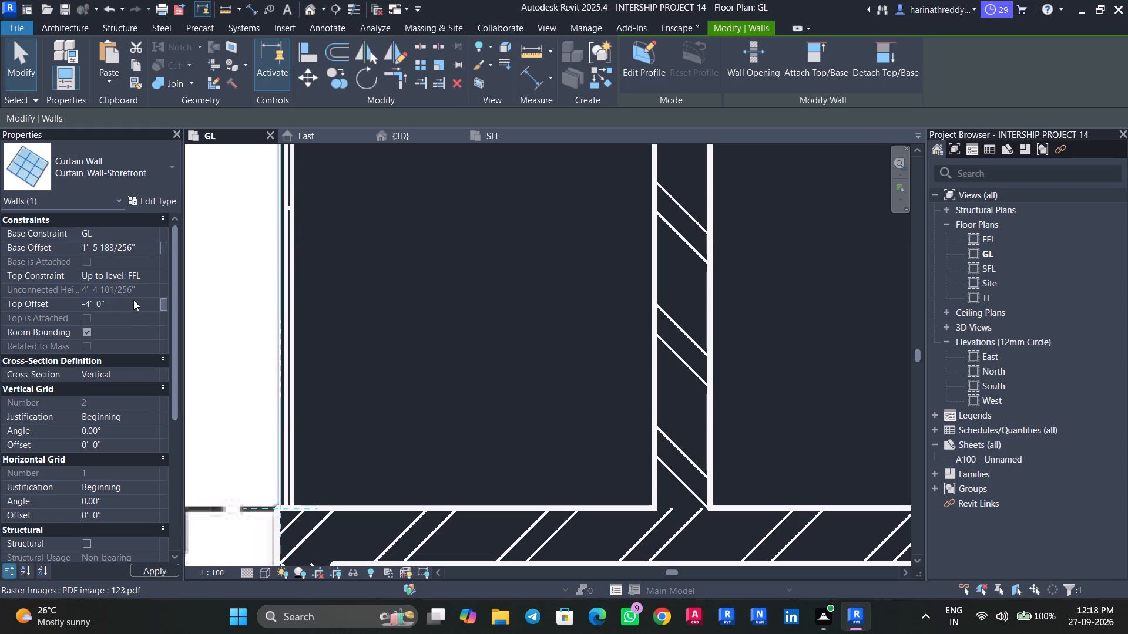
Examine the balcony curtain wall in 3D from several angles against the balcony floor's outer edge.
click(413, 141)
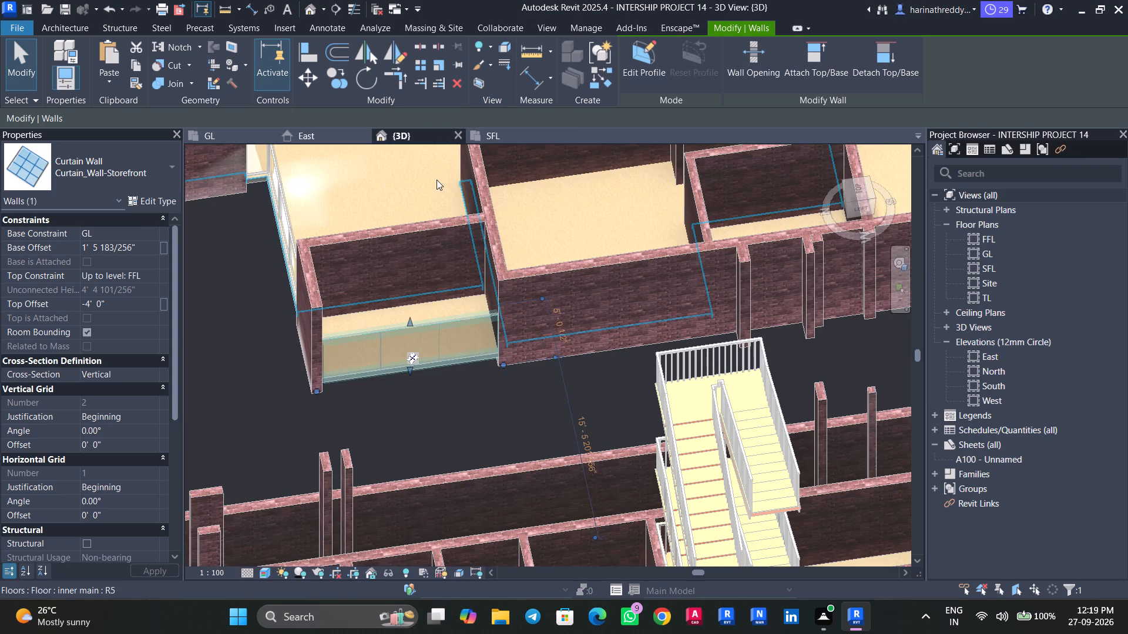
key(Escape)
key(Escape)
shift+middle_drag(484, 418, 445, 421)
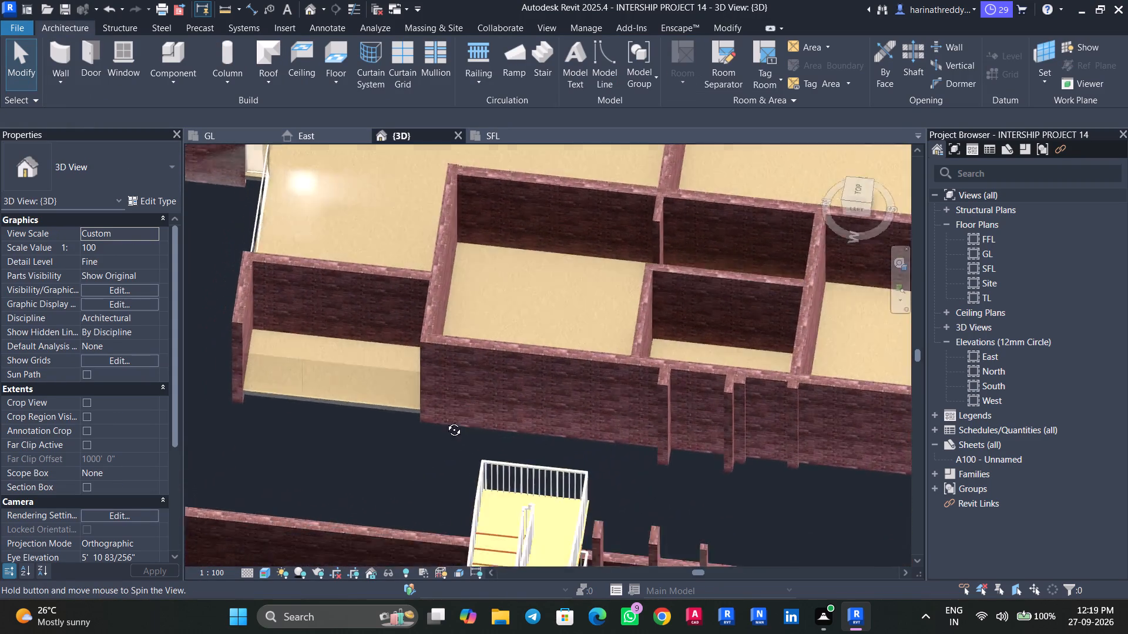
shift+middle_drag(445, 421, 462, 394)
scroll(270, 363, up, 1)
scroll(272, 362, down, 1)
scroll(272, 362, up, 5)
scroll(371, 379, down, 1)
shift+middle_drag(370, 382, 380, 533)
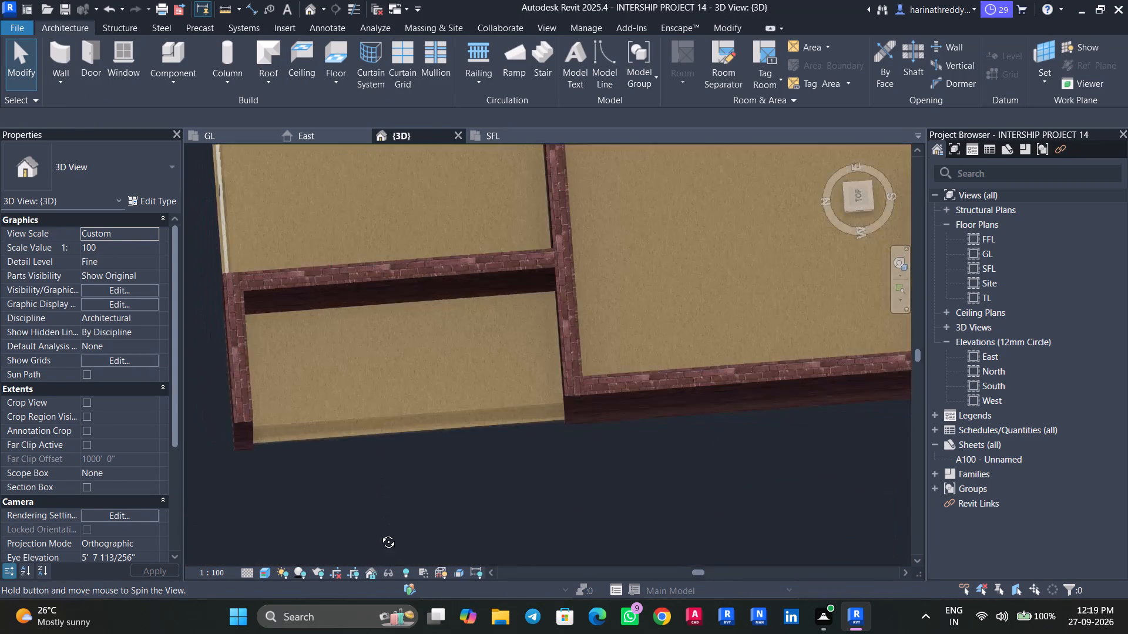
shift+middle_drag(380, 533, 387, 555)
Nudge the storefront curtain wall over the balcony's outer edge outward by two small increments in the top view.
click(860, 198)
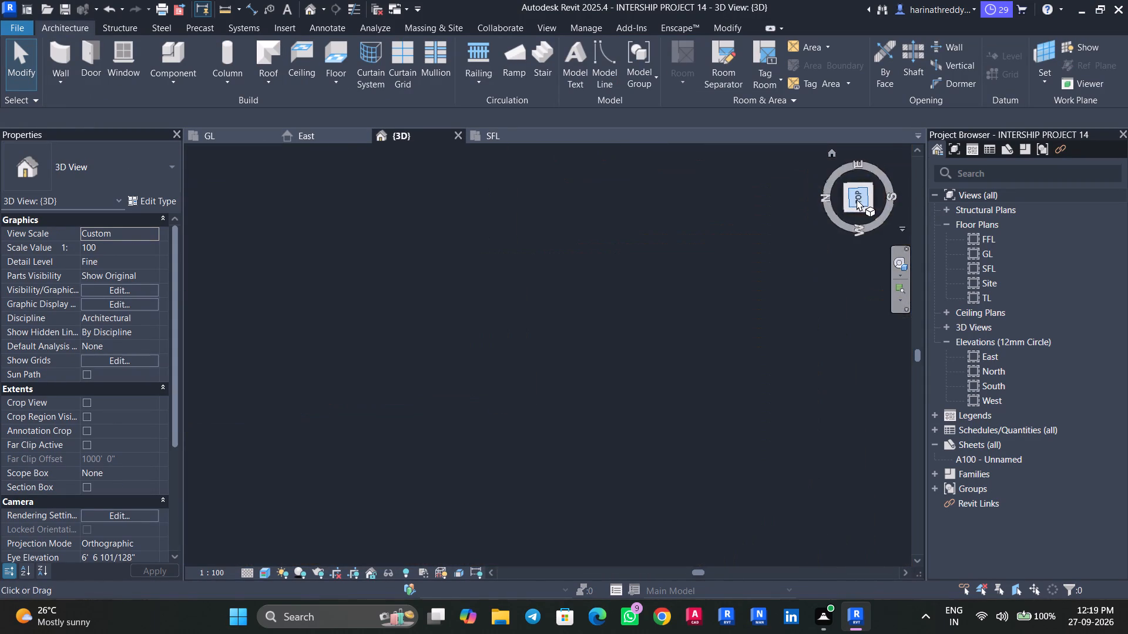
scroll(511, 377, up, 3)
scroll(516, 368, down, 1)
scroll(518, 364, up, 12)
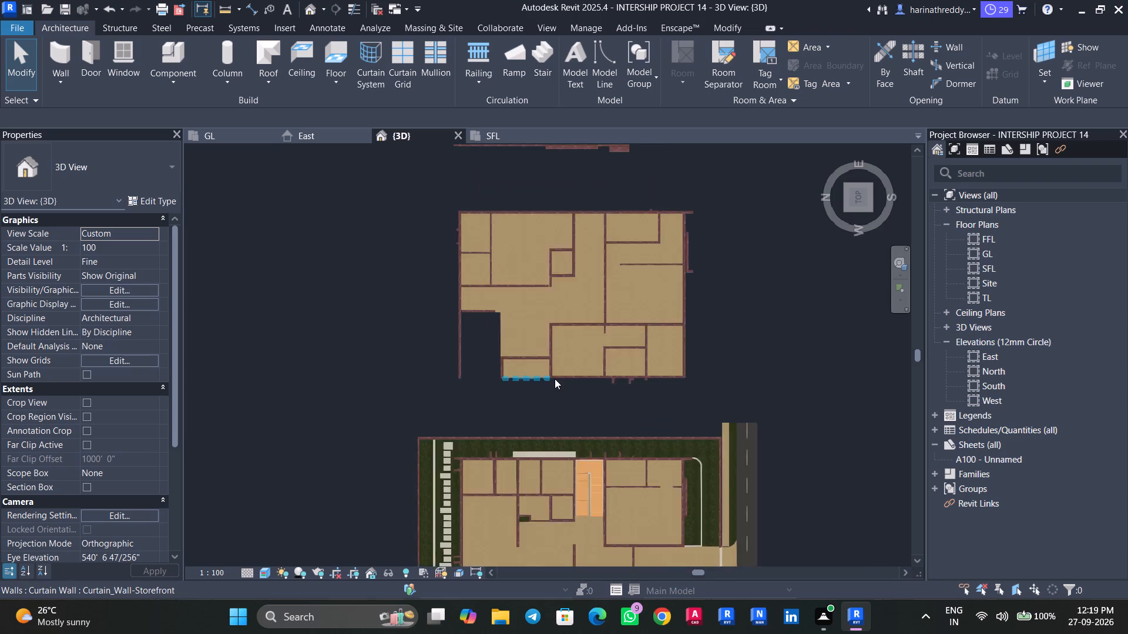
scroll(555, 379, up, 12)
scroll(520, 376, down, 2)
scroll(520, 376, up, 5)
click(526, 322)
scroll(526, 322, up, 5)
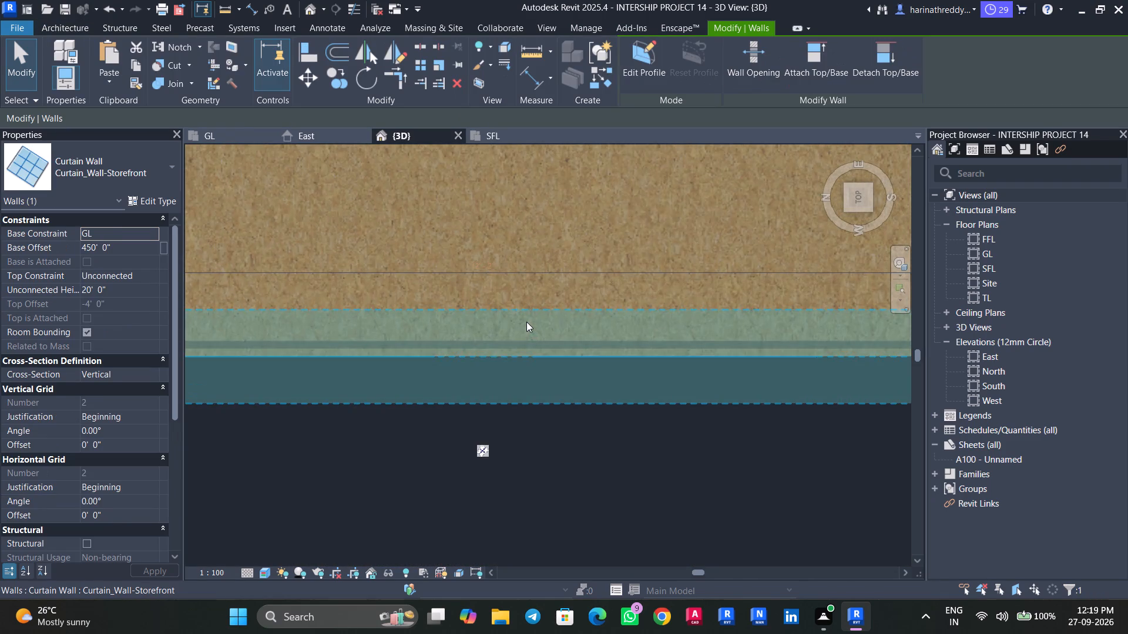
key(Down)
key(Down)
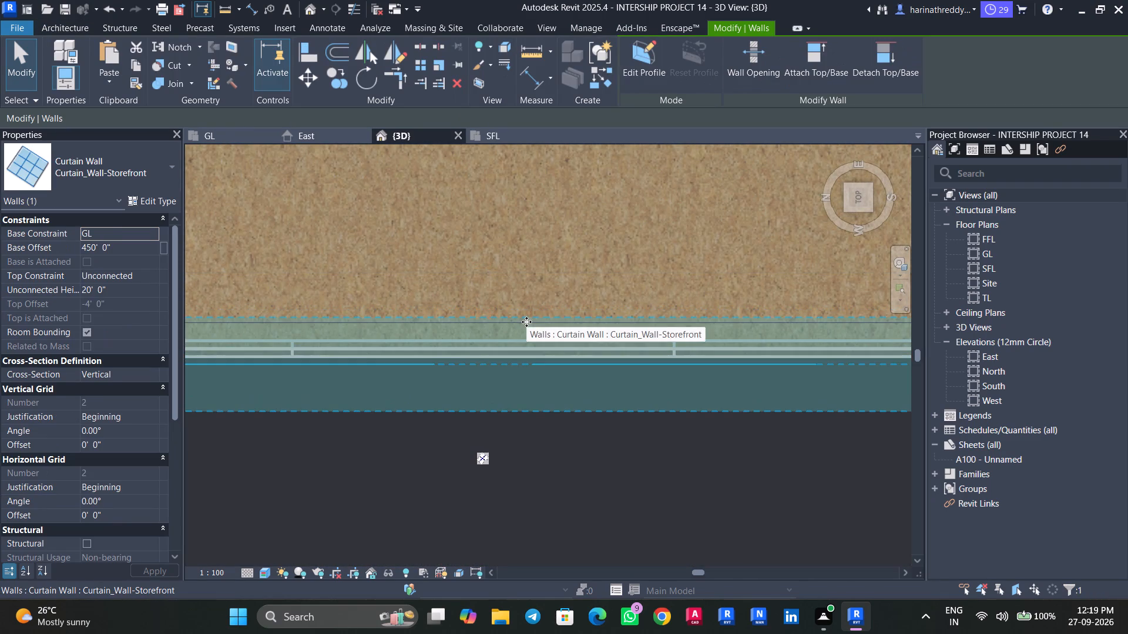
scroll(552, 376, down, 5)
key(Escape)
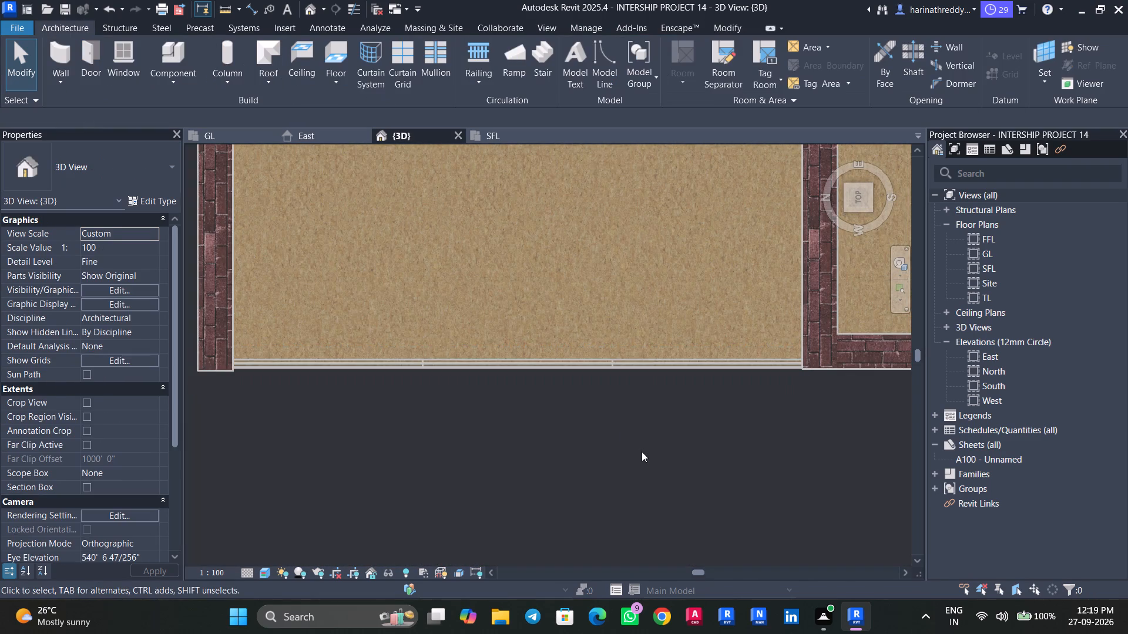
Examine the balcony curtain wall, the floor edge below it and the surrounding storey in 3D.
shift+middle_drag(645, 463, 646, 381)
scroll(646, 379, down, 20)
scroll(646, 379, down, 3)
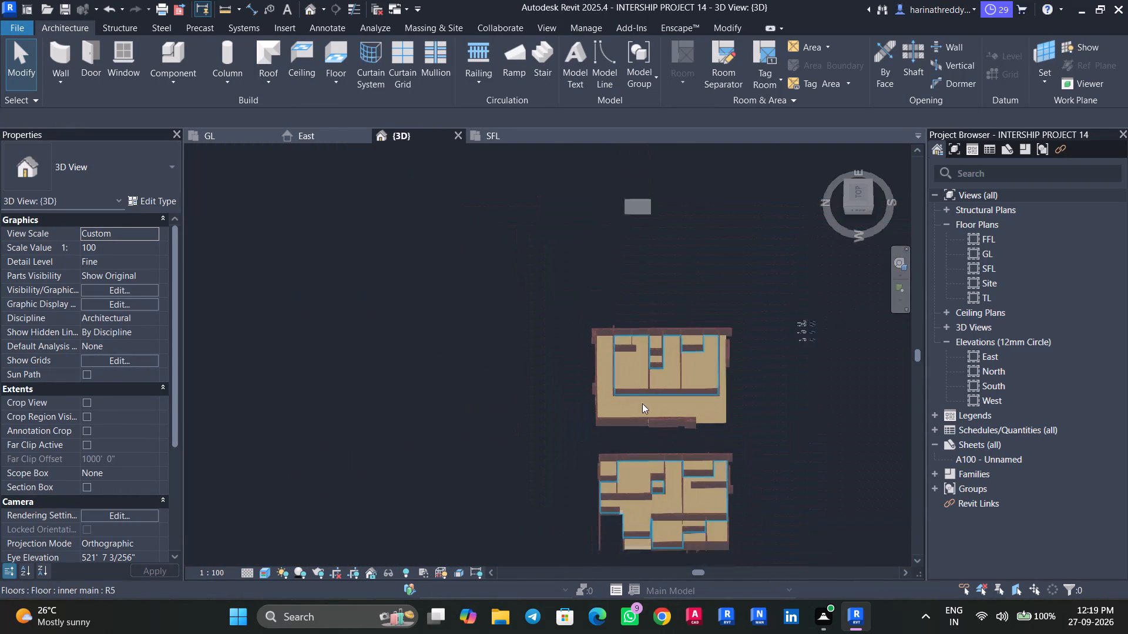
shift+middle_drag(484, 483, 510, 427)
middle_drag(528, 463, 328, 81)
scroll(490, 257, up, 13)
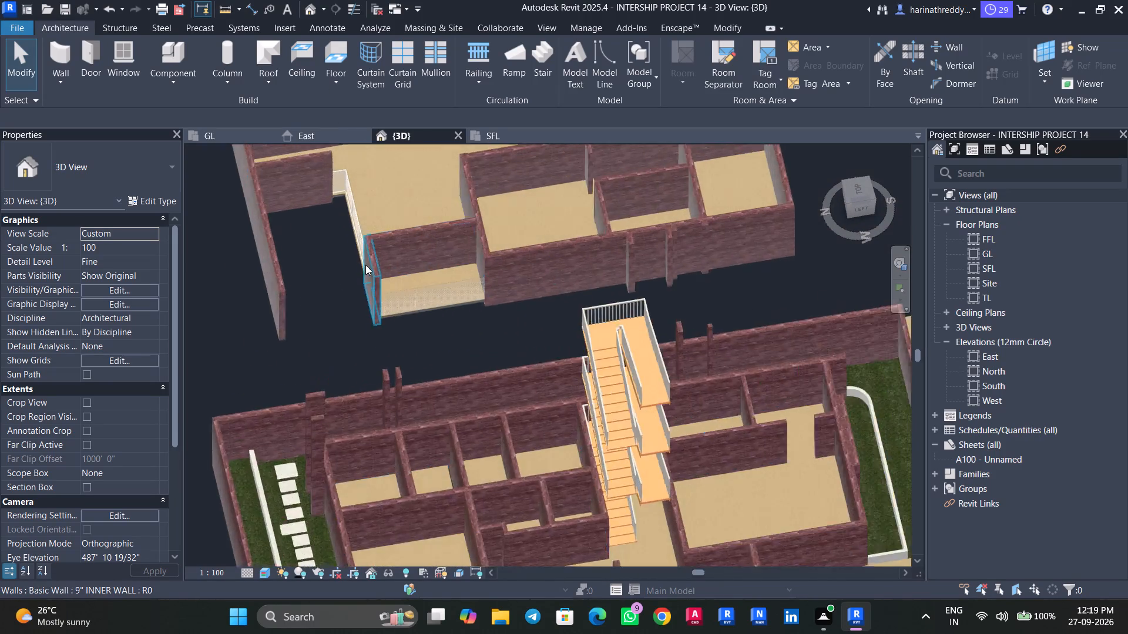
scroll(365, 265, up, 8)
scroll(657, 431, up, 6)
middle_drag(637, 406, 633, 430)
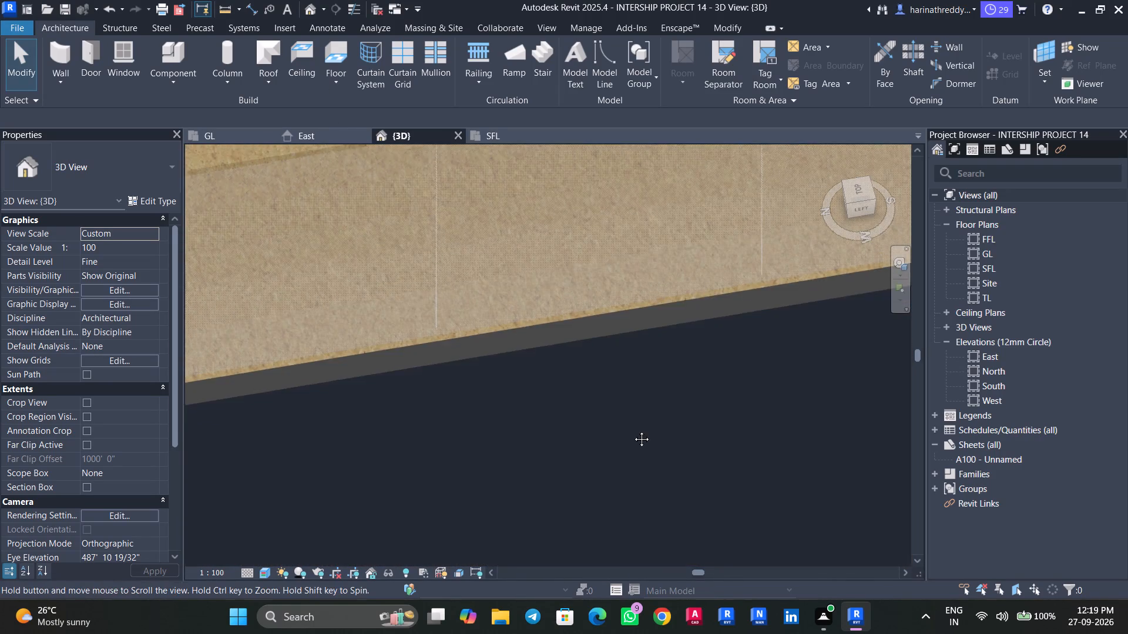
middle_drag(633, 430, 627, 445)
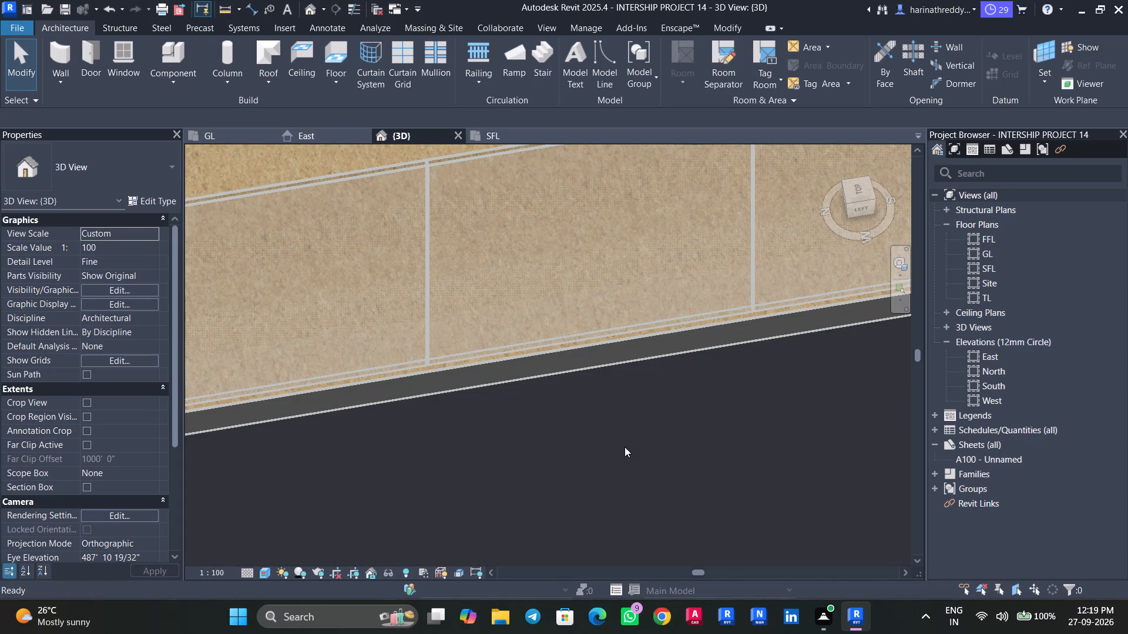
scroll(625, 447, up, 1)
scroll(625, 447, down, 14)
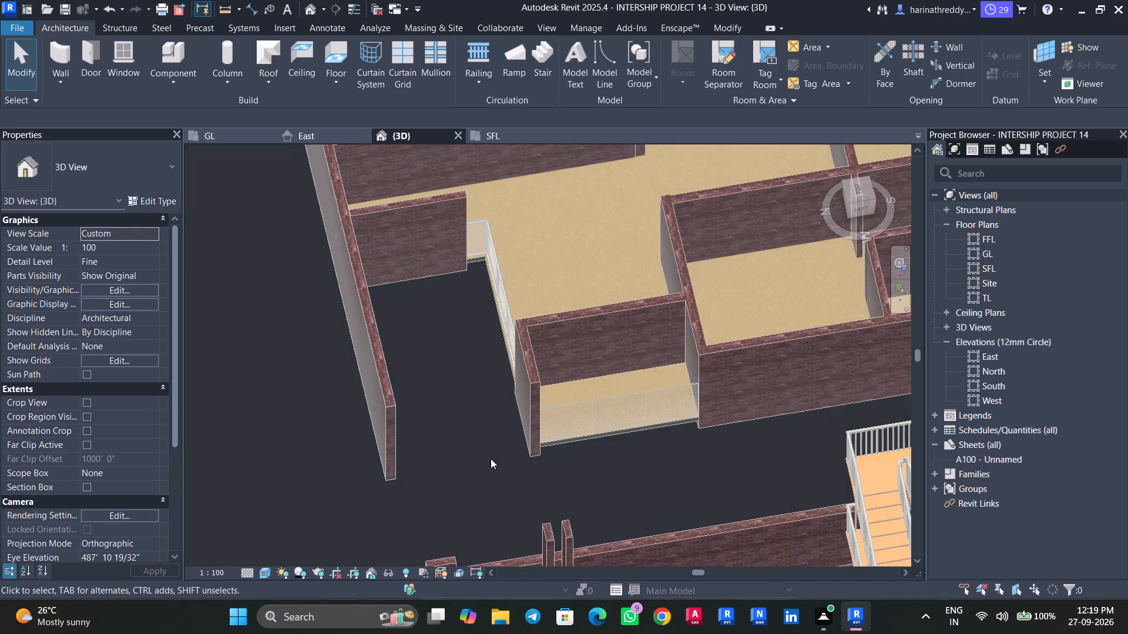
scroll(491, 458, down, 5)
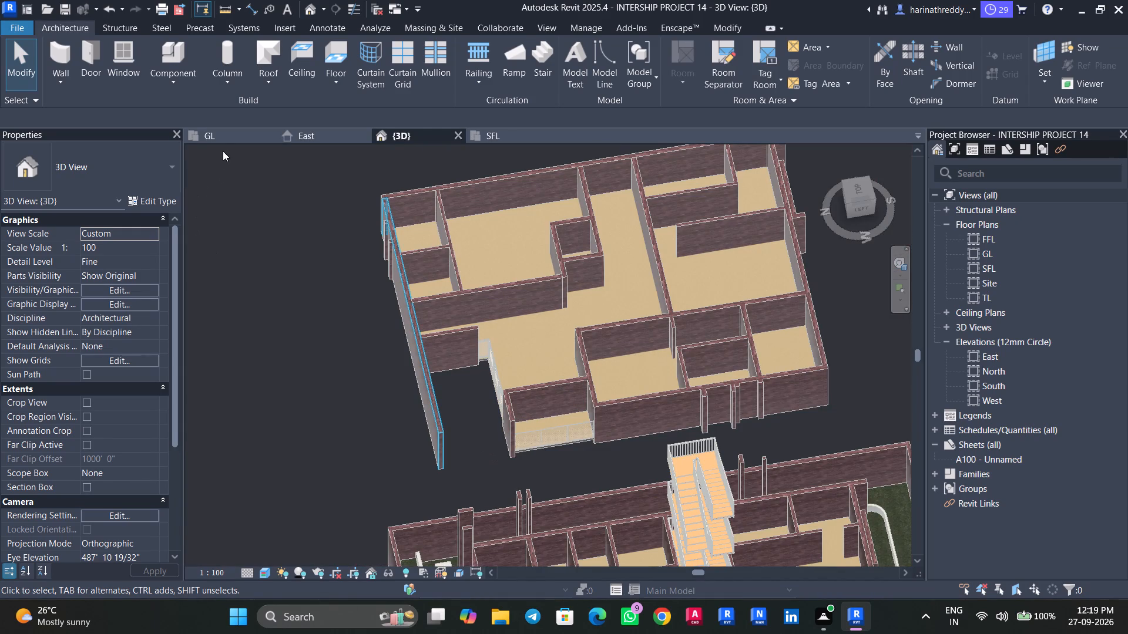
Set the draw layer of the 123.pdf underlay to Foreground in the GL floor plan.
click(218, 137)
scroll(425, 365, down, 15)
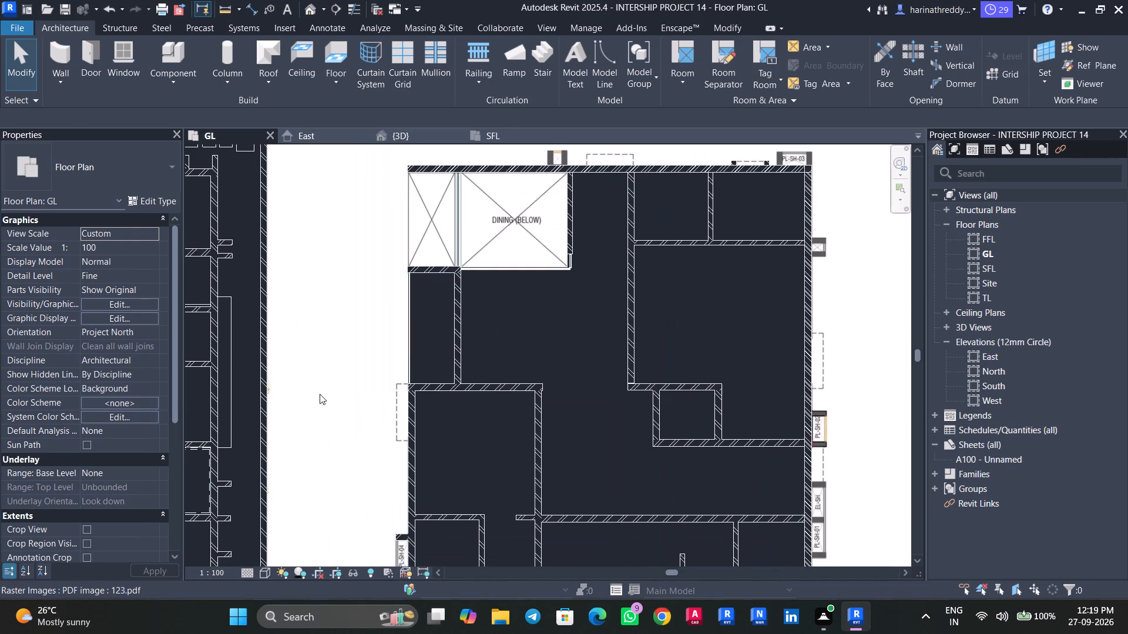
click(320, 394)
click(157, 330)
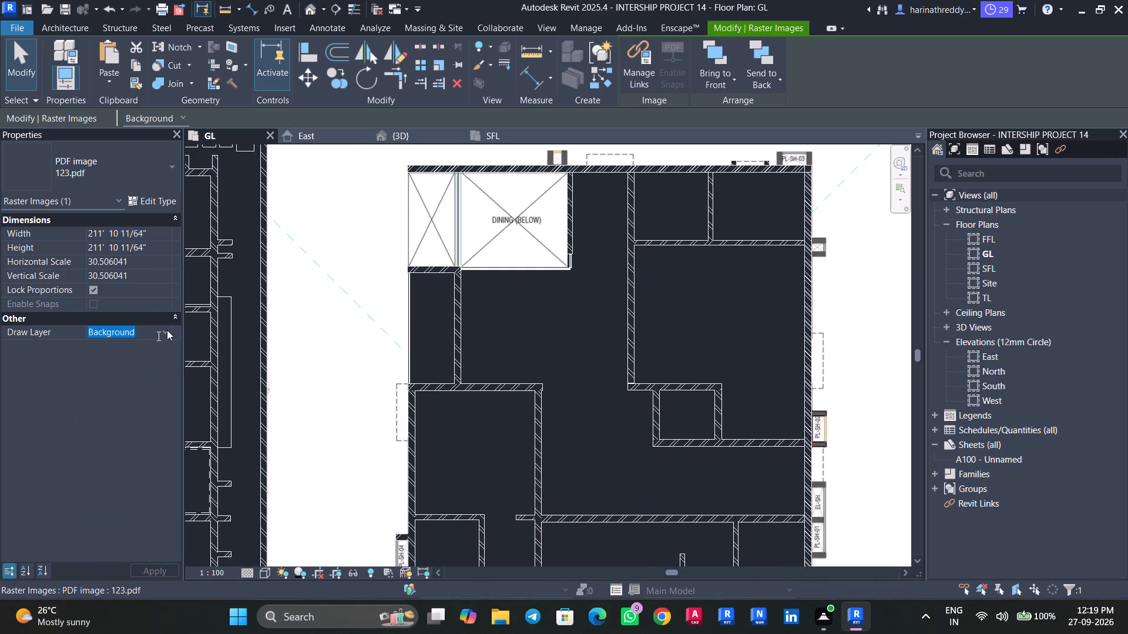
click(167, 330)
click(132, 360)
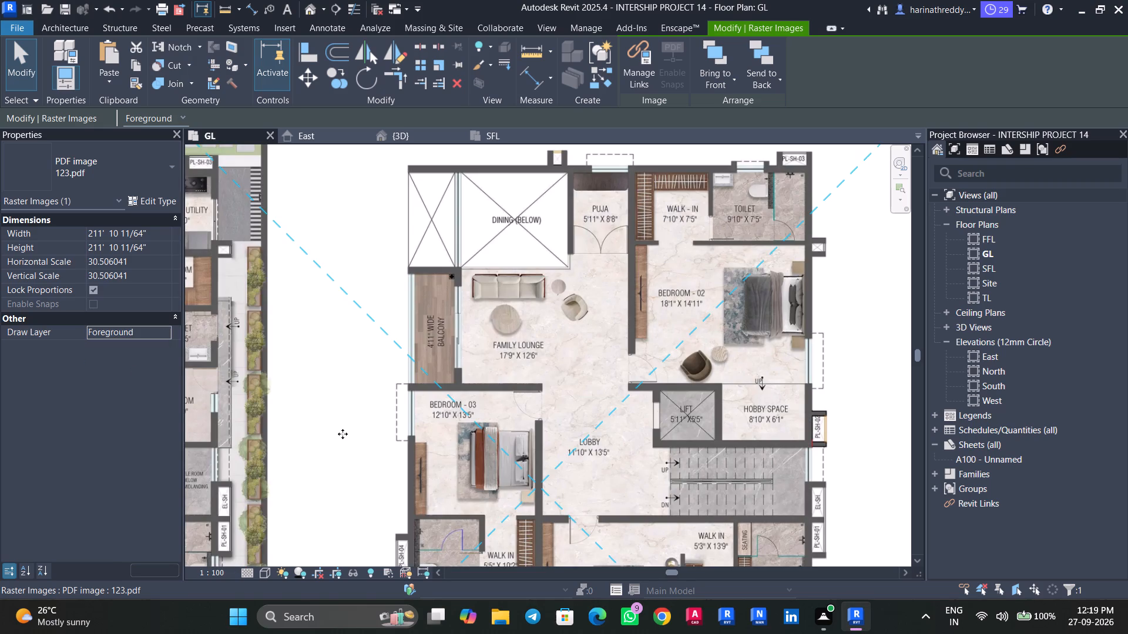
Split the sit-out's south 9" INNER WALL at both ends of its glazing and delete the segment between the cuts.
middle_drag(366, 469, 314, 189)
scroll(351, 415, up, 4)
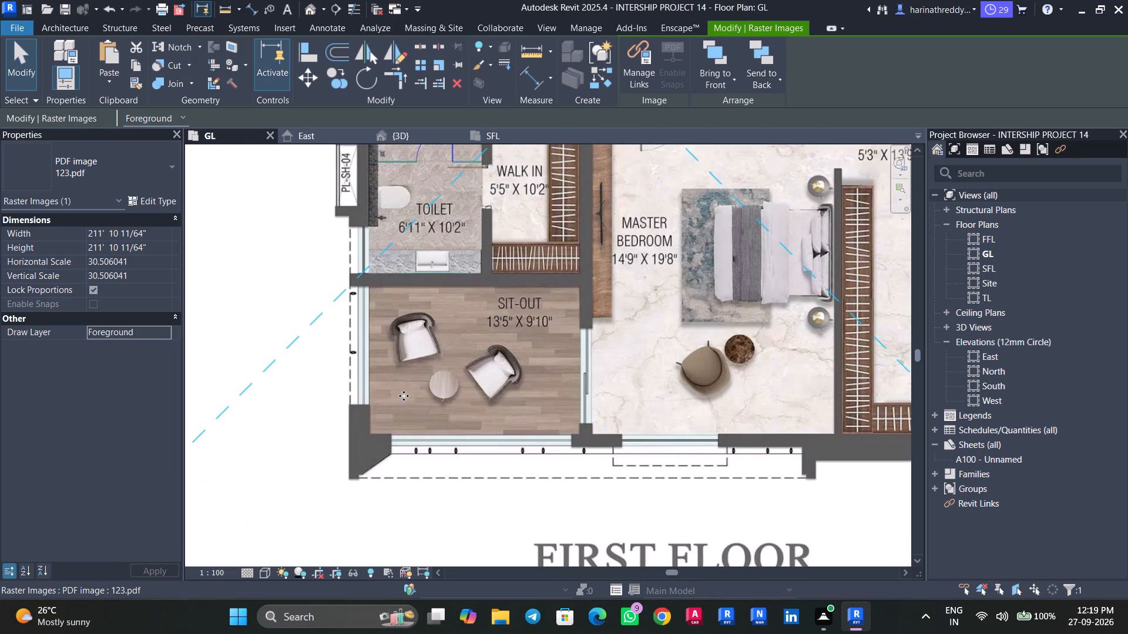
key(Tab)
key(Tab)
click(465, 440)
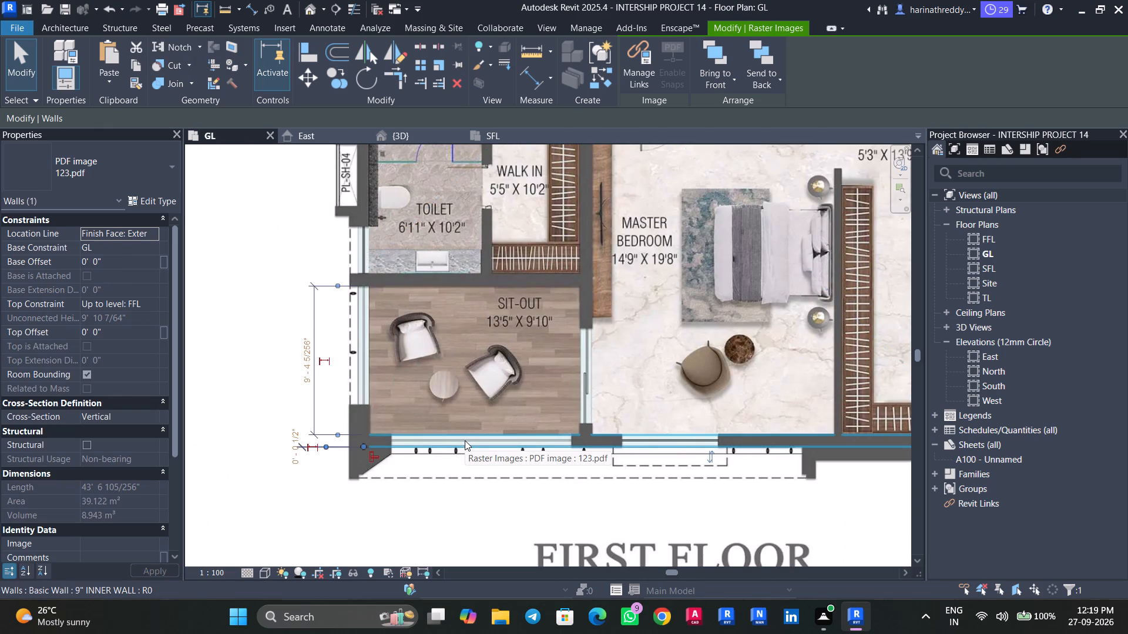
scroll(465, 446, up, 2)
scroll(465, 446, down, 1)
scroll(465, 446, up, 2)
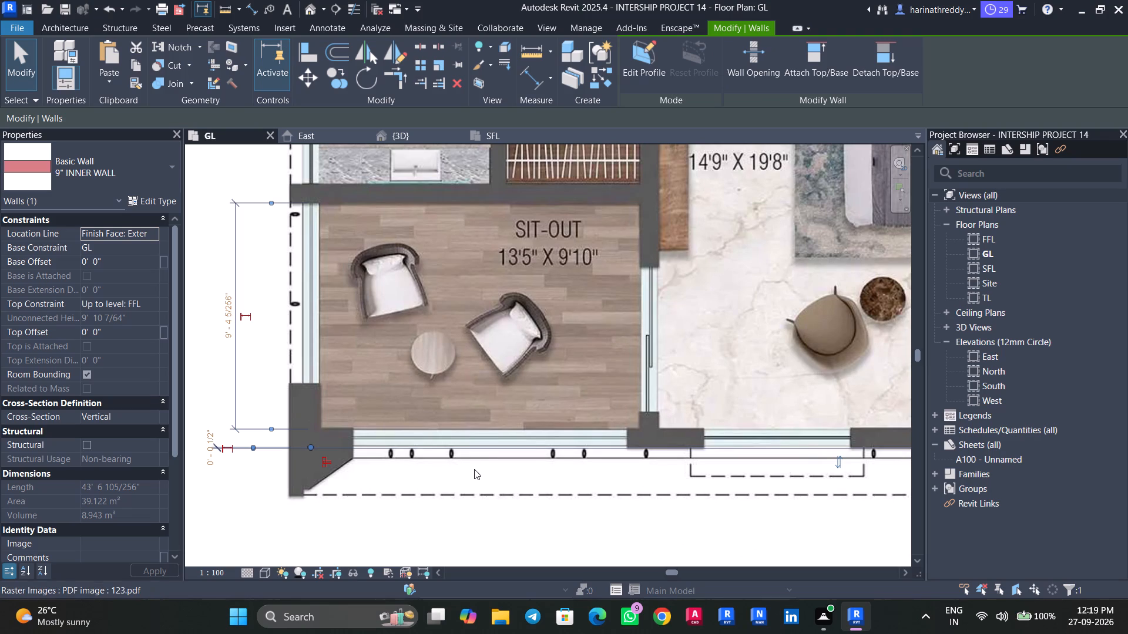
text(sl)
scroll(474, 469, up, 1)
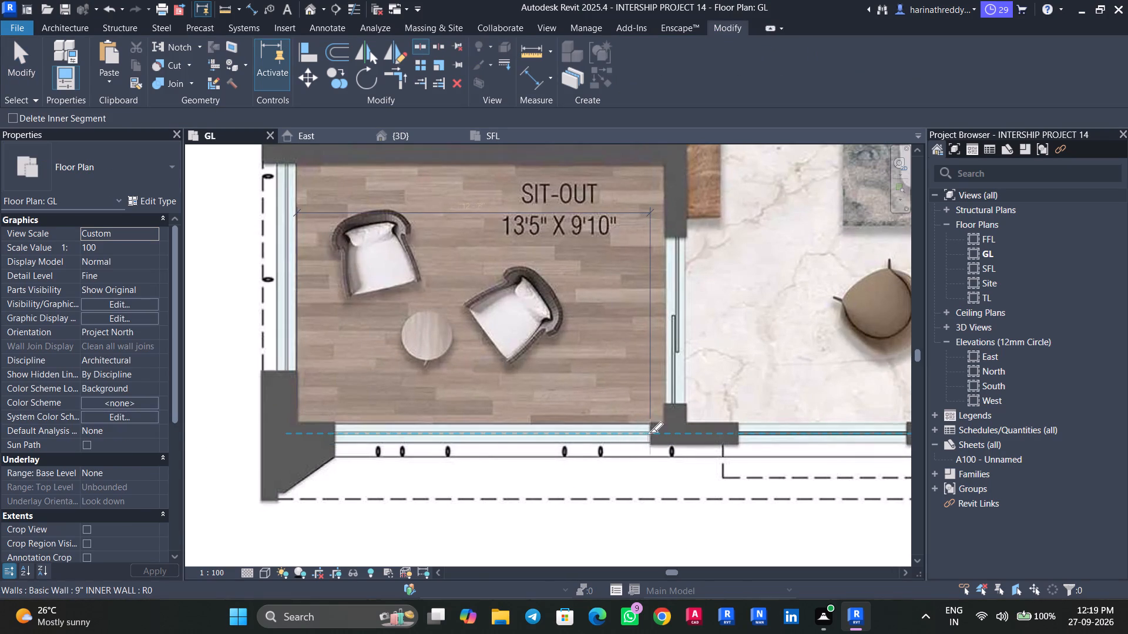
scroll(650, 433, up, 4)
click(650, 433)
middle_drag(490, 443, 734, 453)
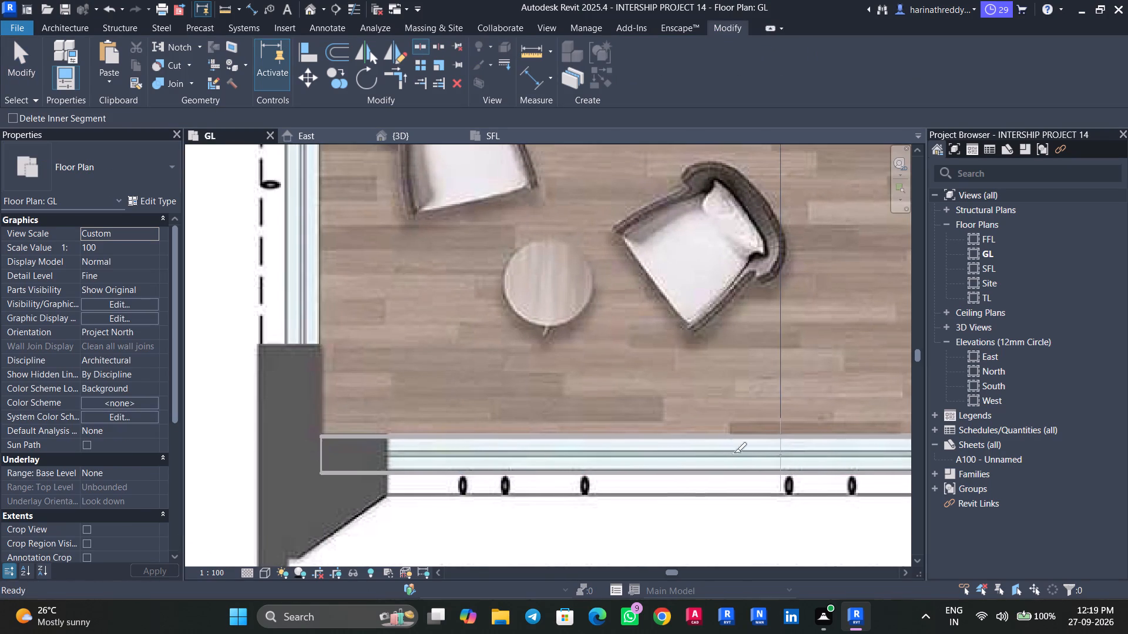
middle_drag(734, 453, 777, 463)
click(386, 450)
key(Escape)
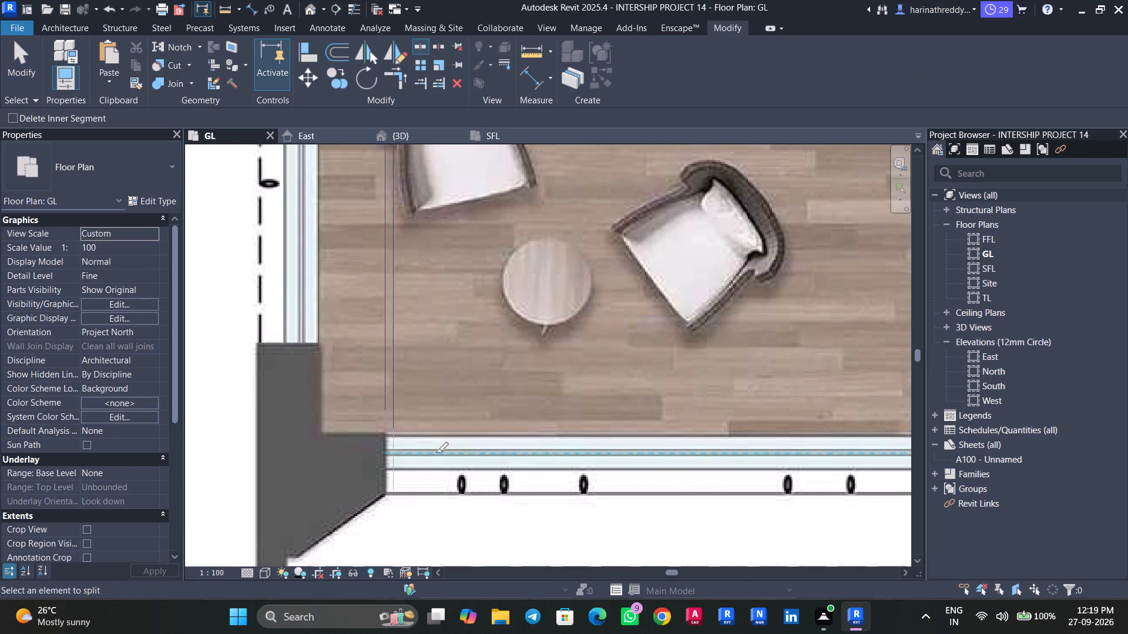
key(Escape)
key(Tab)
click(486, 450)
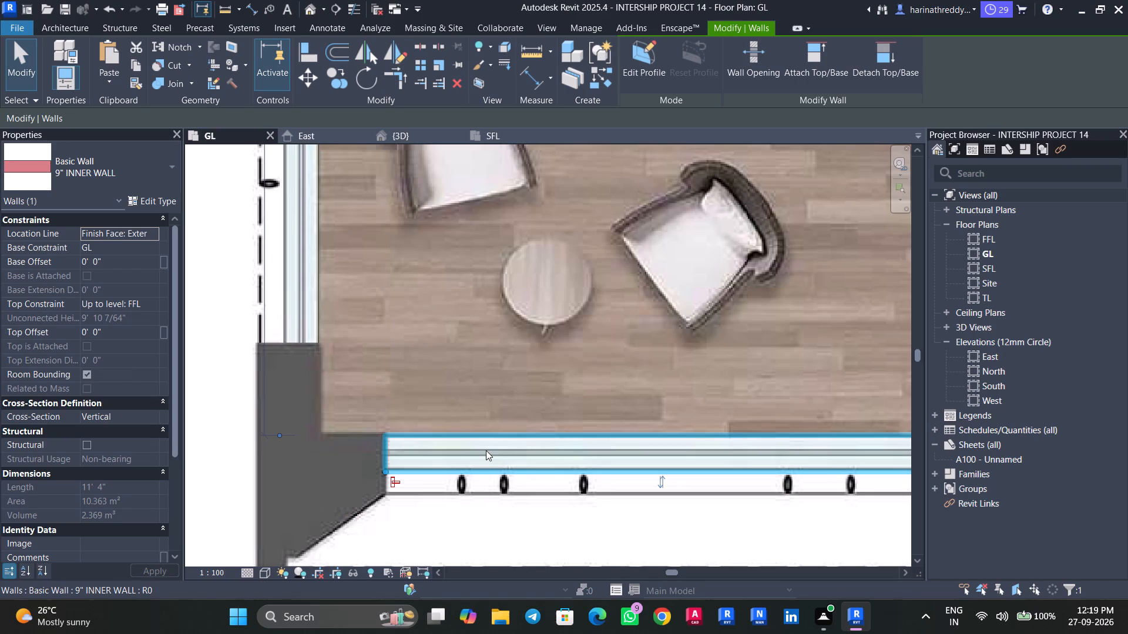
key(Delete)
Split the sit-out's west 9" INNER WALL at both ends of its glazing and delete the segment between the cuts.
scroll(485, 442, down, 8)
text(sl)
scroll(408, 364, up, 5)
scroll(437, 450, up, 5)
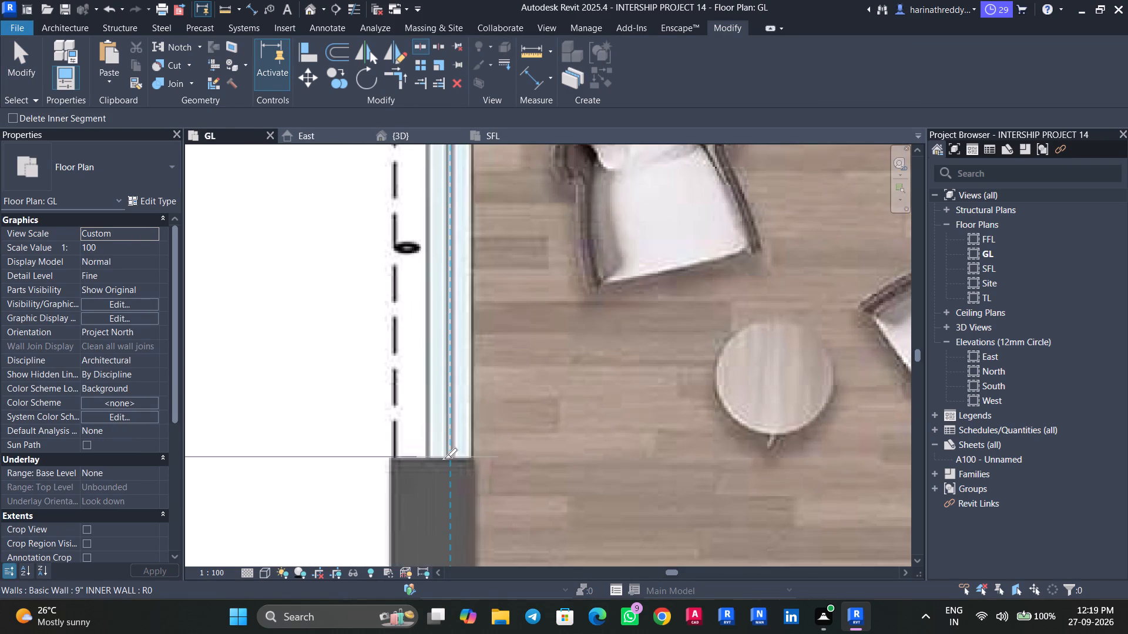
click(444, 458)
middle_drag(439, 258, 441, 478)
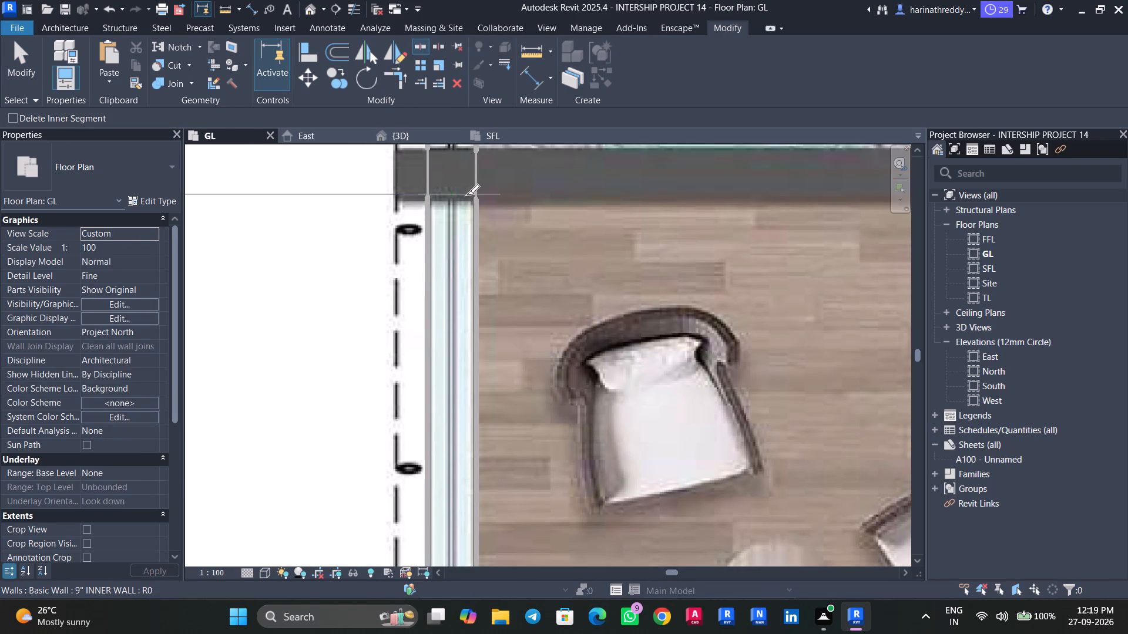
click(466, 200)
key(Escape)
key(Escape)
key(Tab)
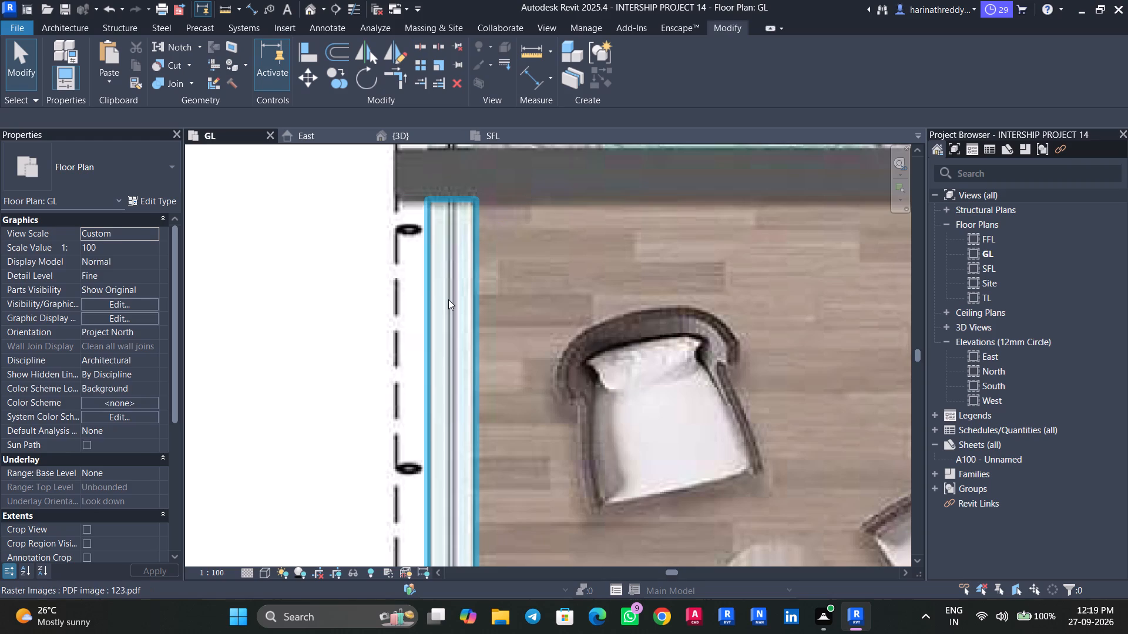
click(448, 299)
scroll(448, 299, down, 10)
key(Delete)
Draw a Curtain_Wall-Storefront from GL up to FFL along the sit-out's west opening, between the two remaining wall ends.
scroll(448, 299, down, 2)
scroll(448, 299, up, 1)
scroll(448, 299, down, 5)
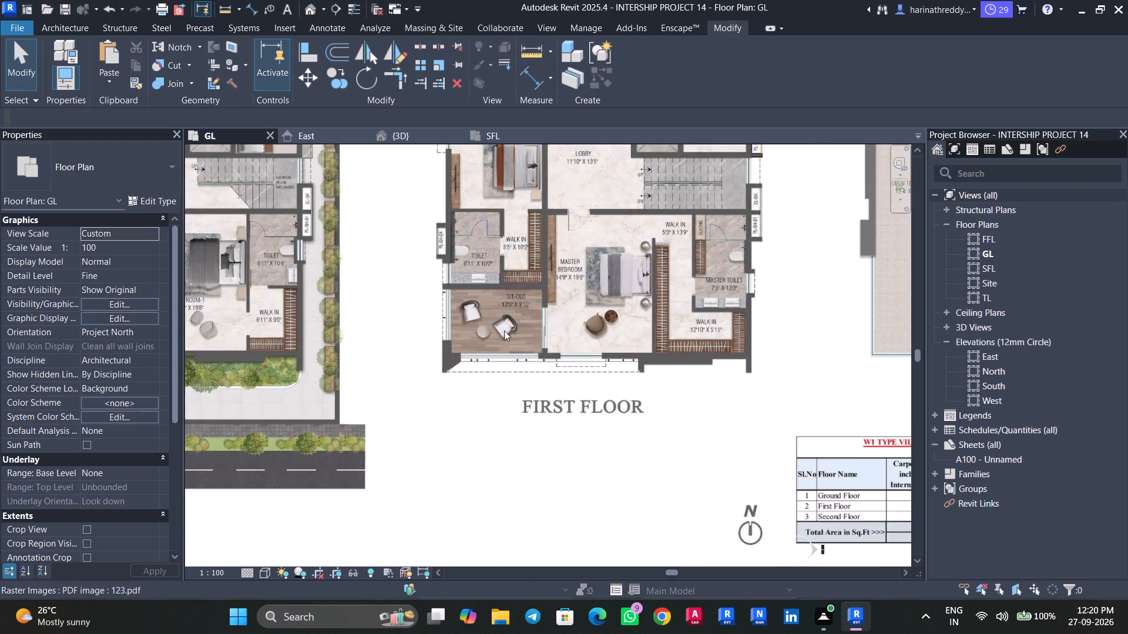
middle_drag(555, 338, 460, 367)
middle_drag(658, 323, 648, 497)
middle_drag(578, 397, 579, 444)
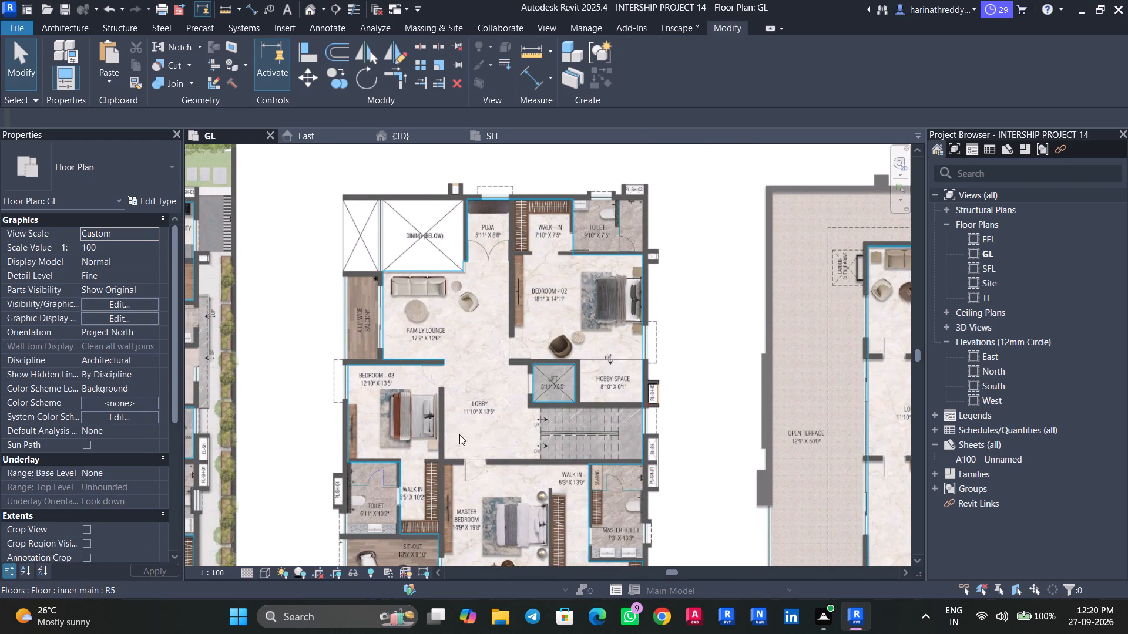
middle_drag(463, 427, 543, 296)
scroll(424, 422, up, 6)
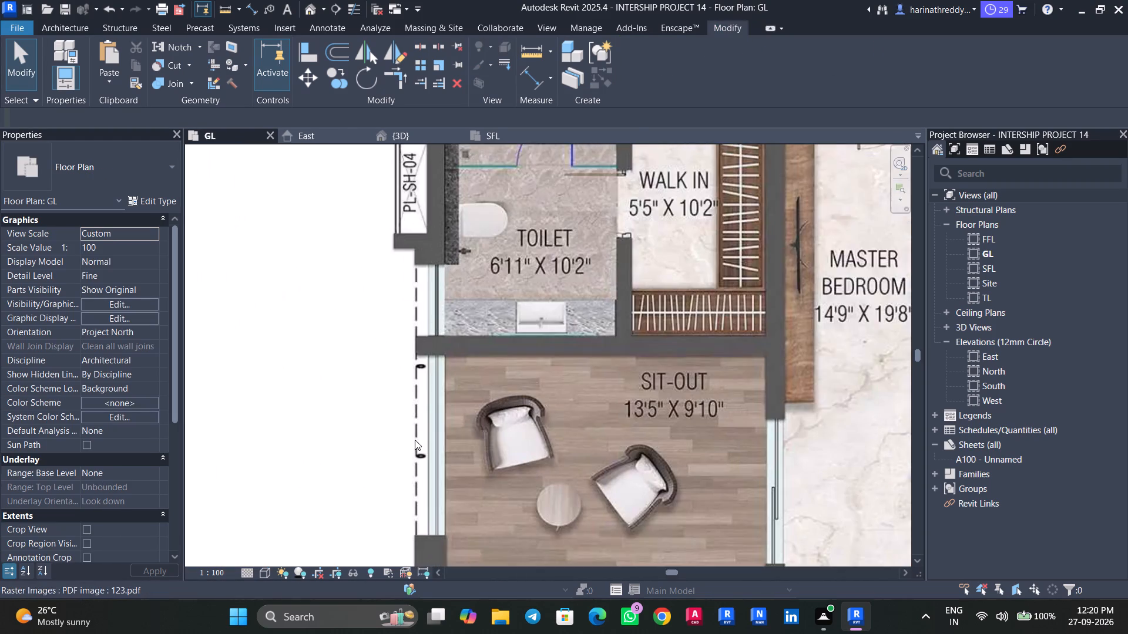
scroll(415, 440, up, 4)
middle_drag(442, 444, 462, 406)
key(w)
key(a)
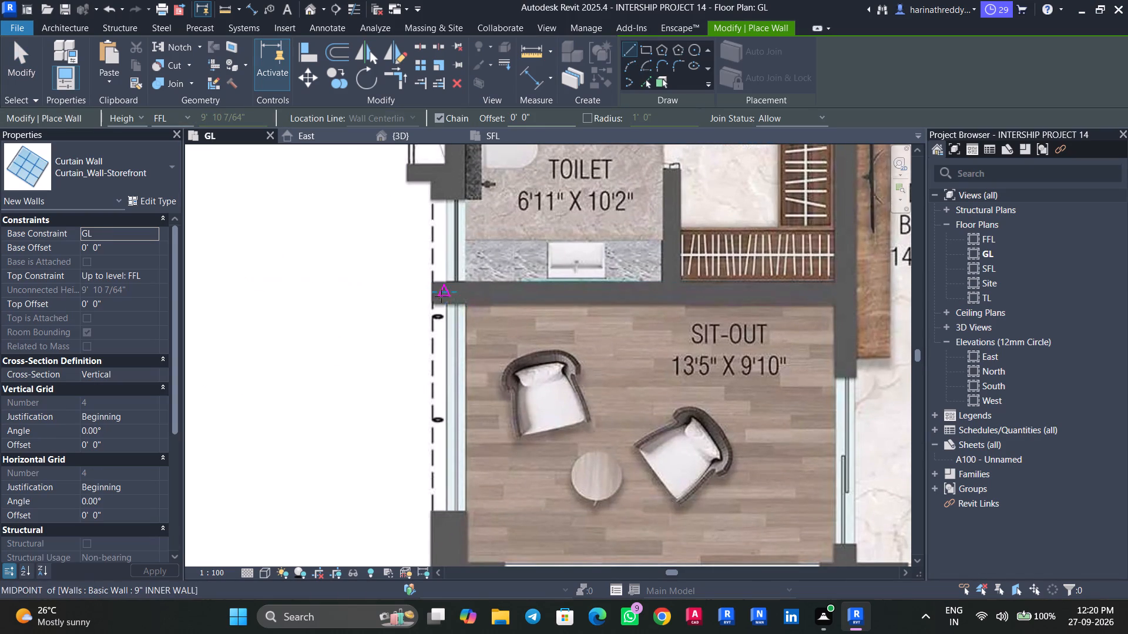
scroll(493, 291, up, 8)
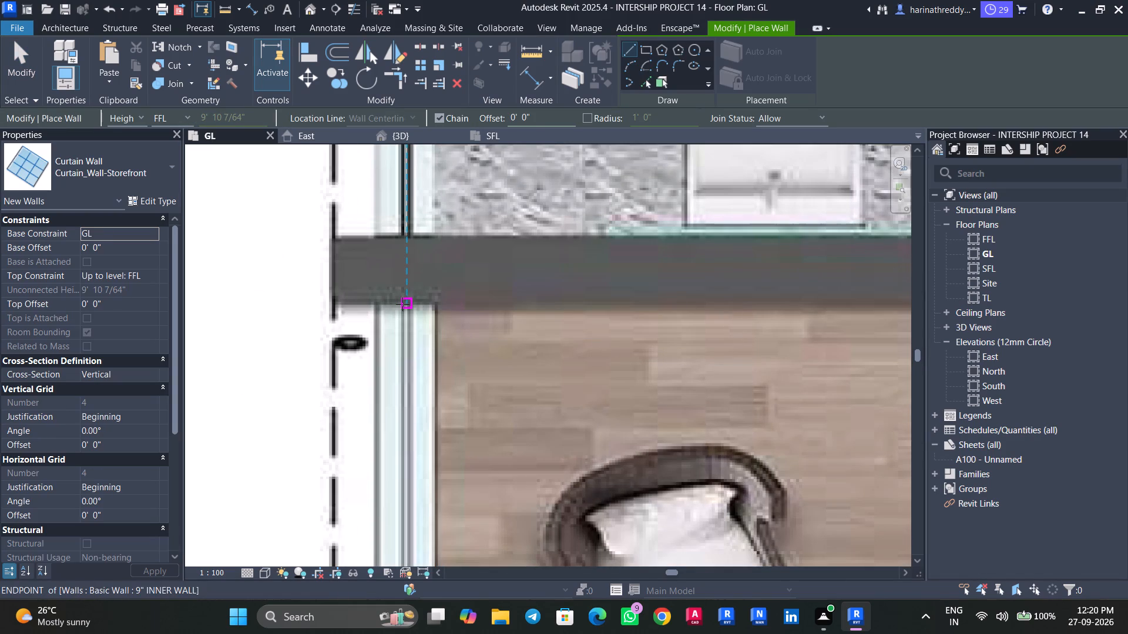
click(402, 304)
middle_drag(399, 425, 398, 171)
middle_drag(394, 389, 391, 85)
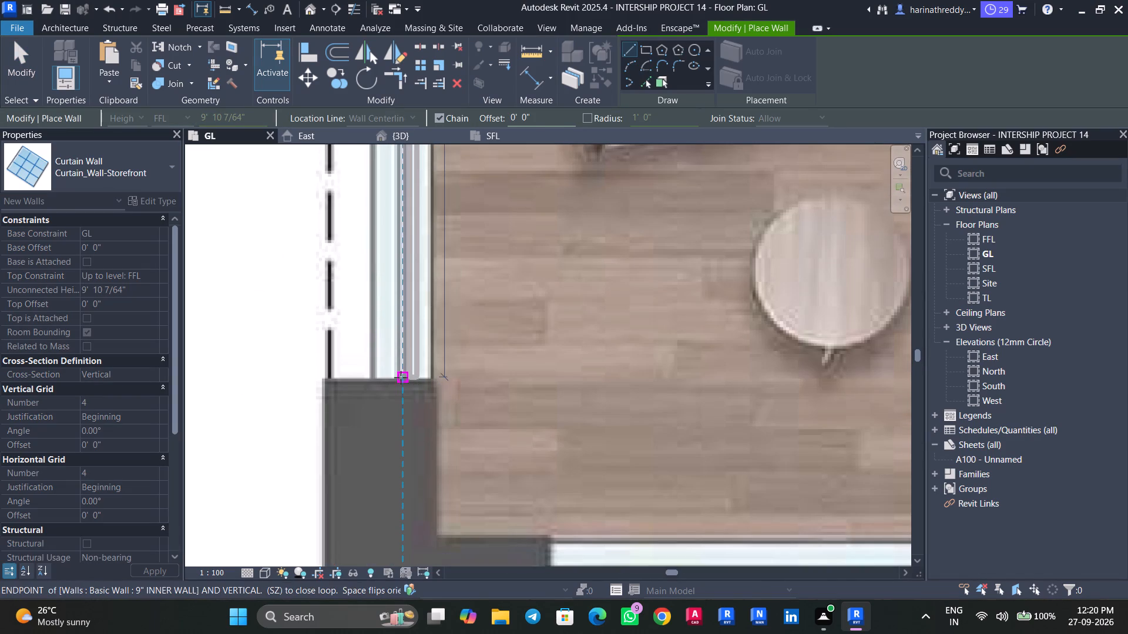
scroll(397, 381, up, 4)
scroll(397, 381, down, 1)
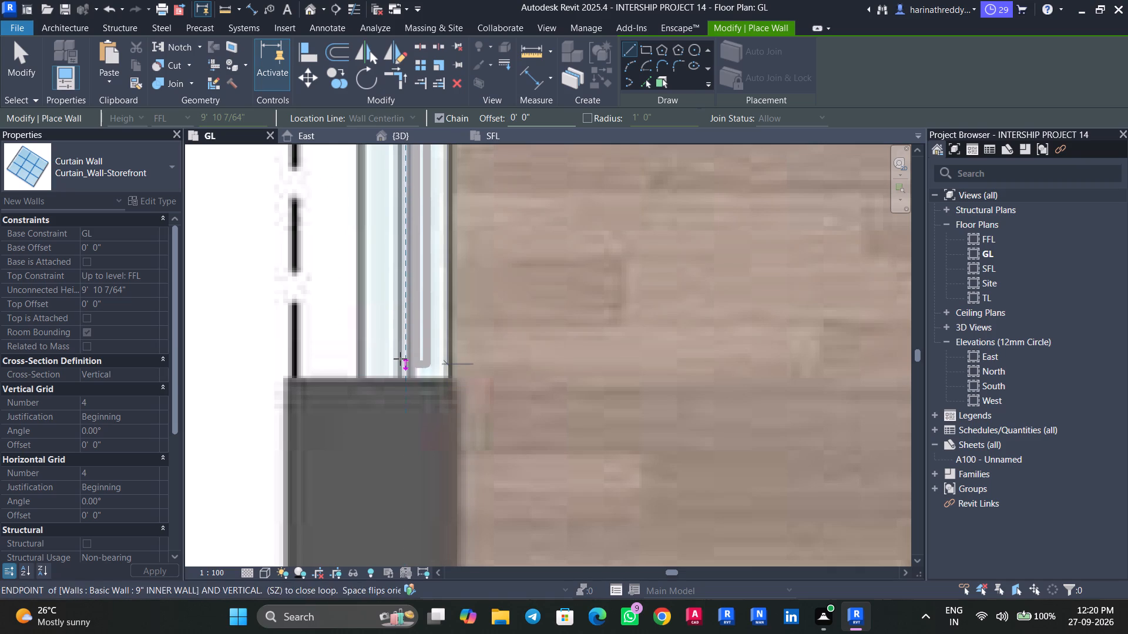
click(405, 374)
key(Escape)
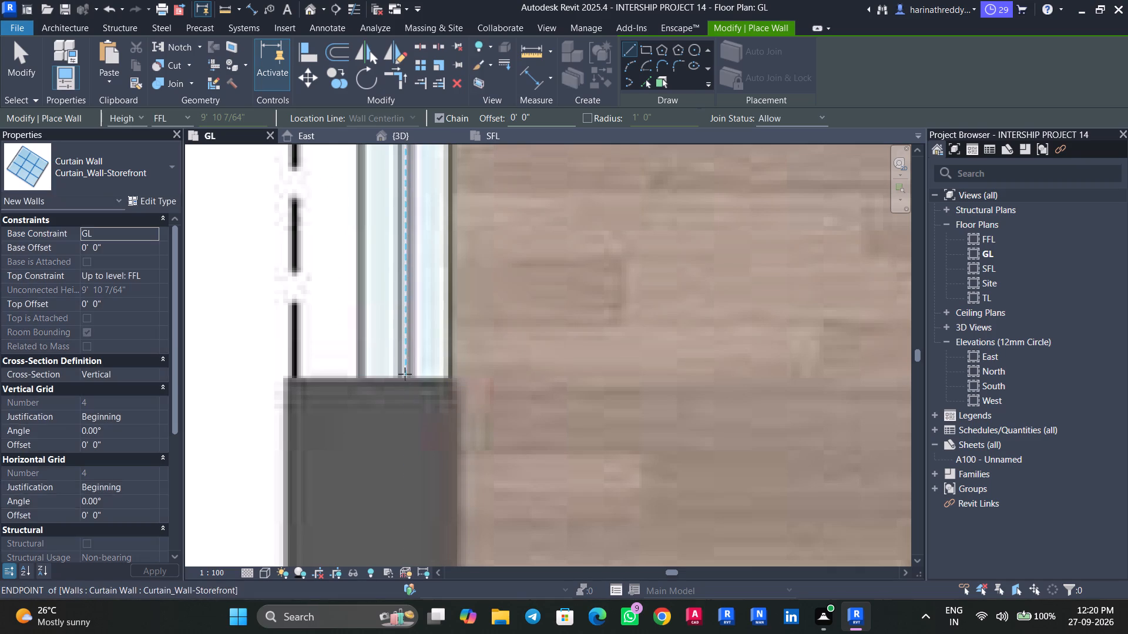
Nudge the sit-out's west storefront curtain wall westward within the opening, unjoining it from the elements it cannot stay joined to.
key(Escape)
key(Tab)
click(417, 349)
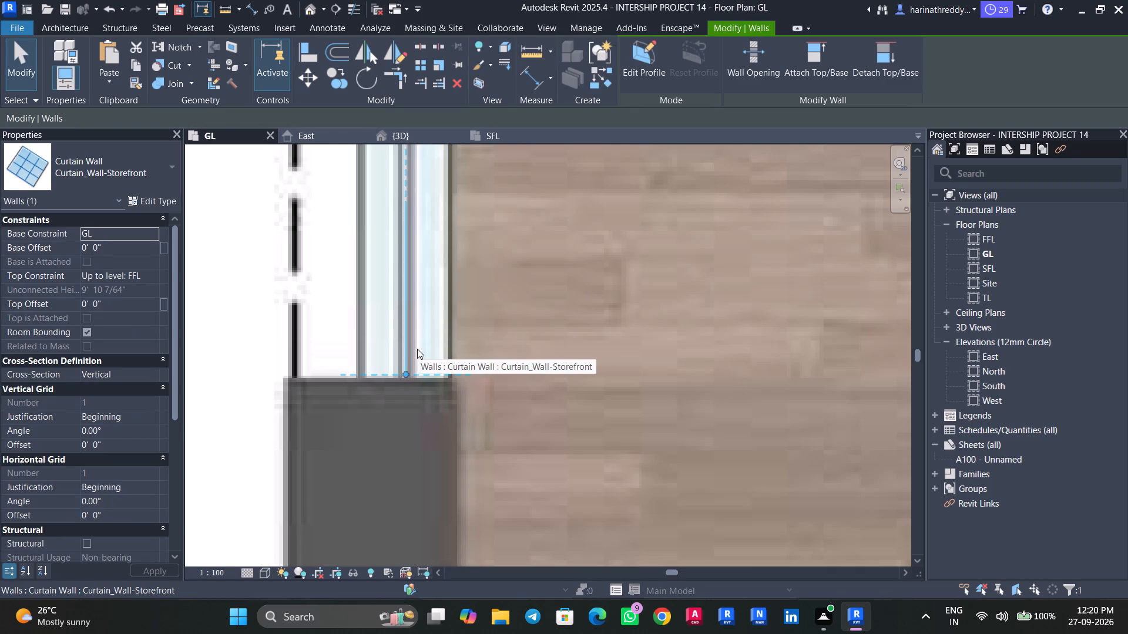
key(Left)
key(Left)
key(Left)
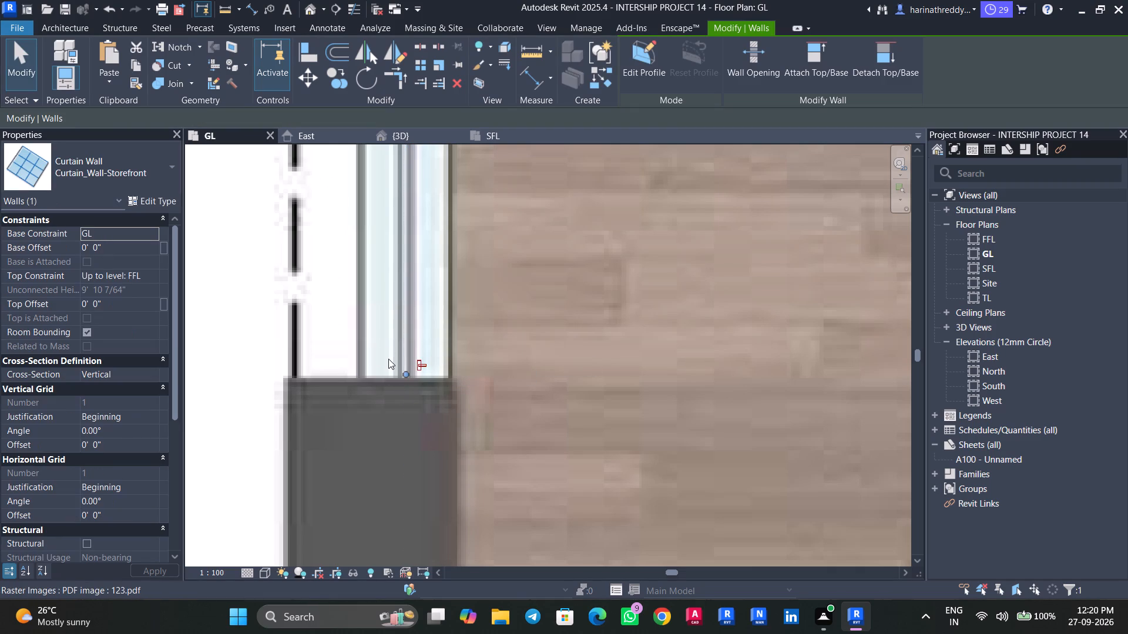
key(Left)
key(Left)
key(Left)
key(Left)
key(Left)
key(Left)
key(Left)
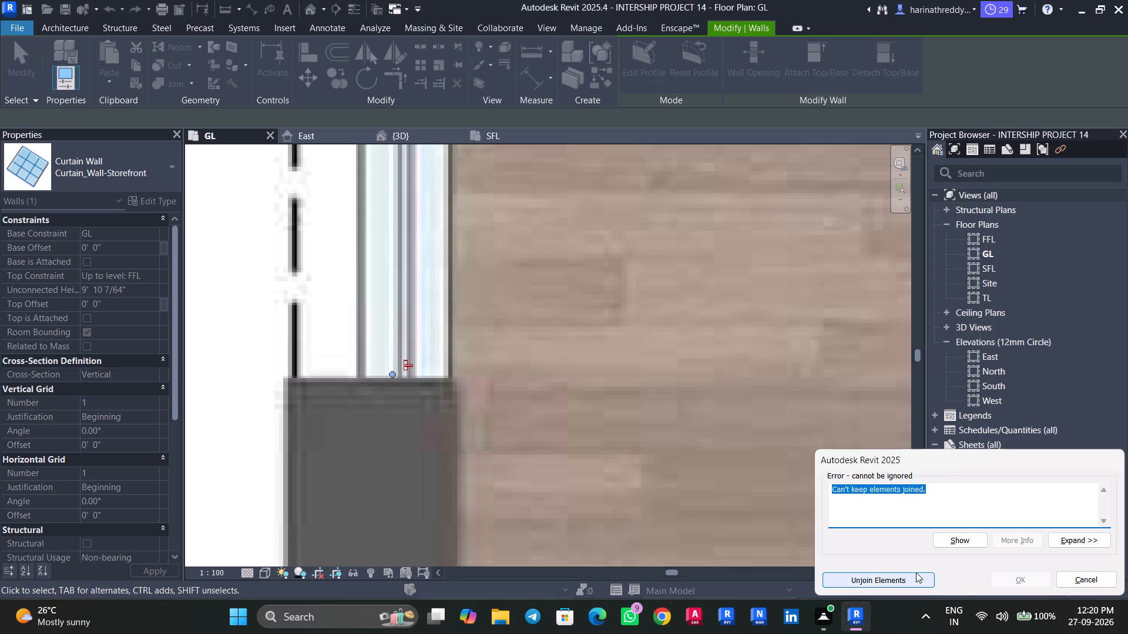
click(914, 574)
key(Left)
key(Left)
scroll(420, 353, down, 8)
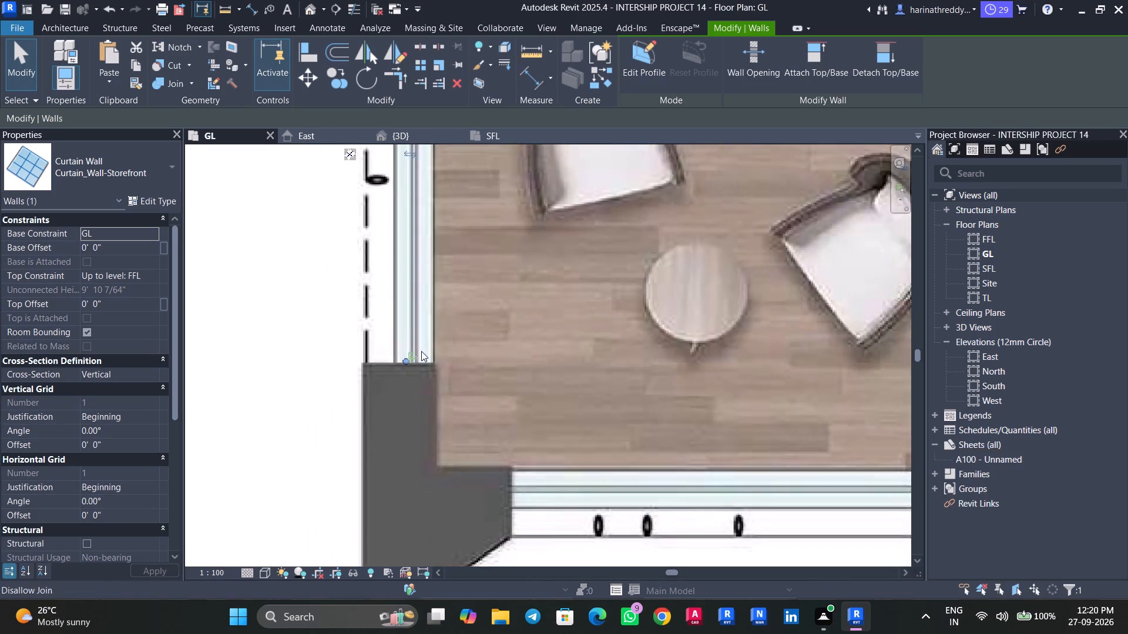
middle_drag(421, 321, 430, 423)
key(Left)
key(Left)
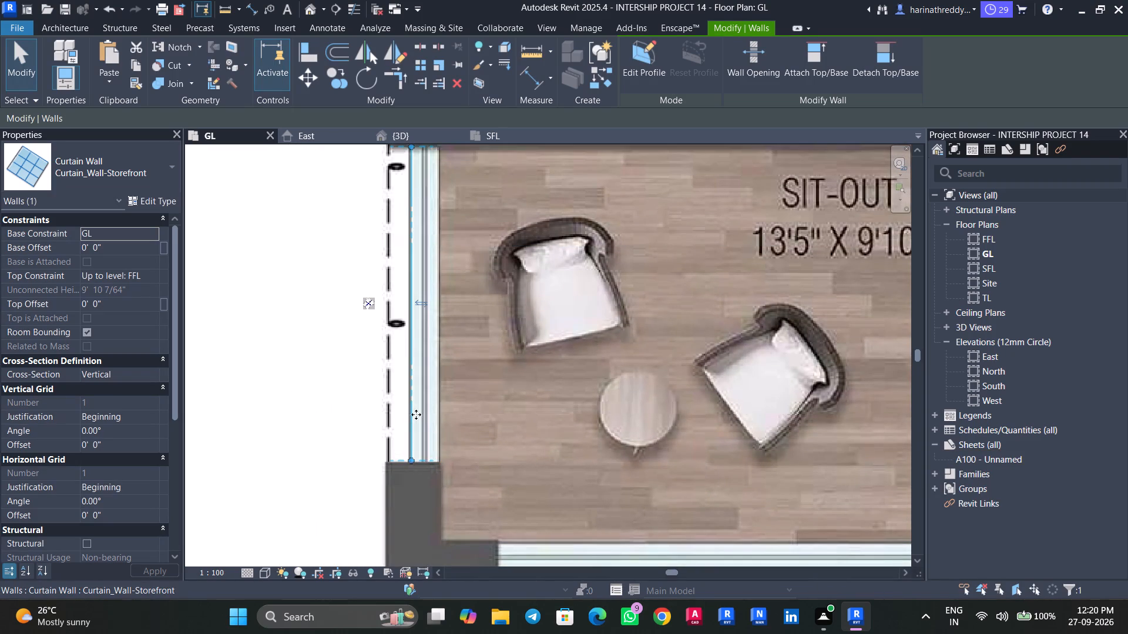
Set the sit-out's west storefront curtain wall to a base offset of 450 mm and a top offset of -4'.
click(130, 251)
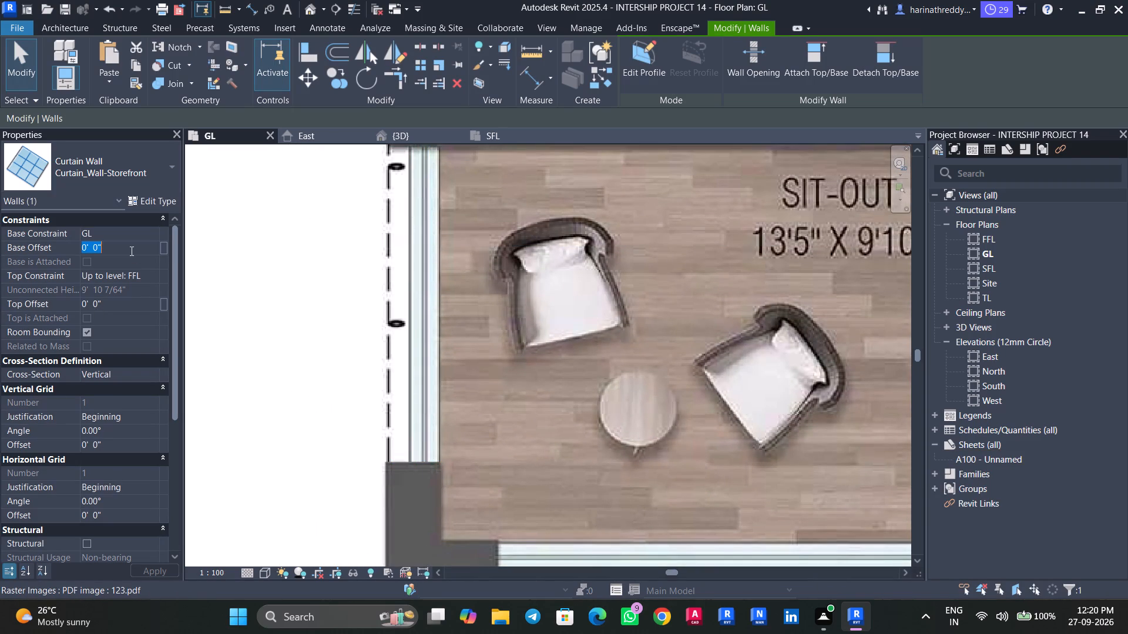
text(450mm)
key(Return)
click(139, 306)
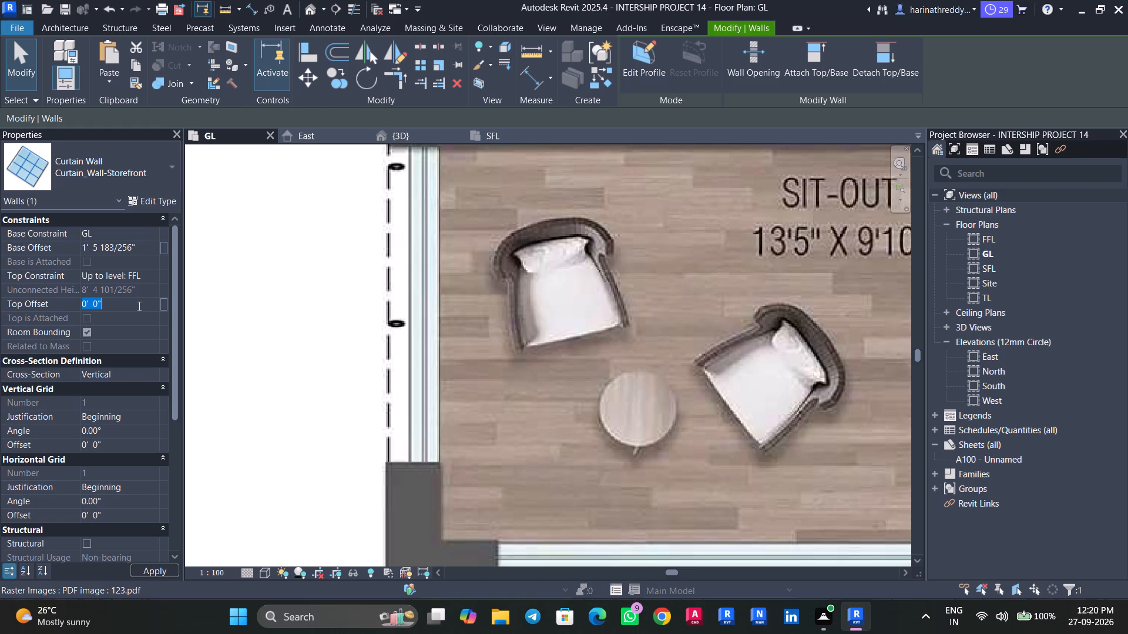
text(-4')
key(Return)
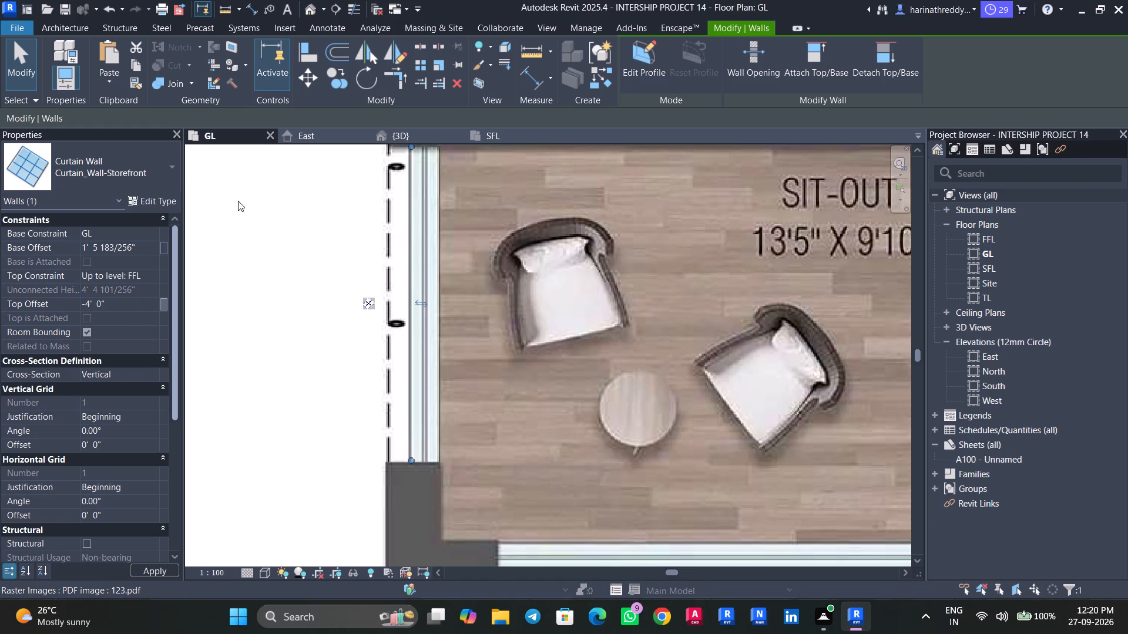
Examine the sit-out's west storefront curtain wall and its fit between the walls in the 3D view.
click(417, 141)
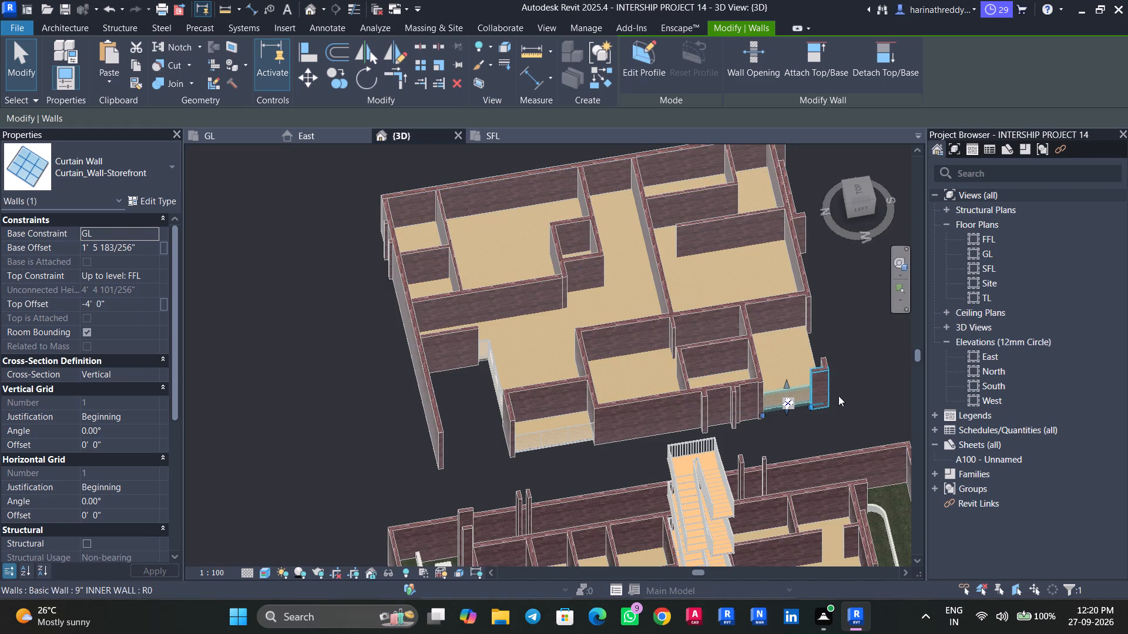
scroll(798, 416, up, 10)
middle_click(793, 414)
shift+middle_drag(791, 419, 786, 466)
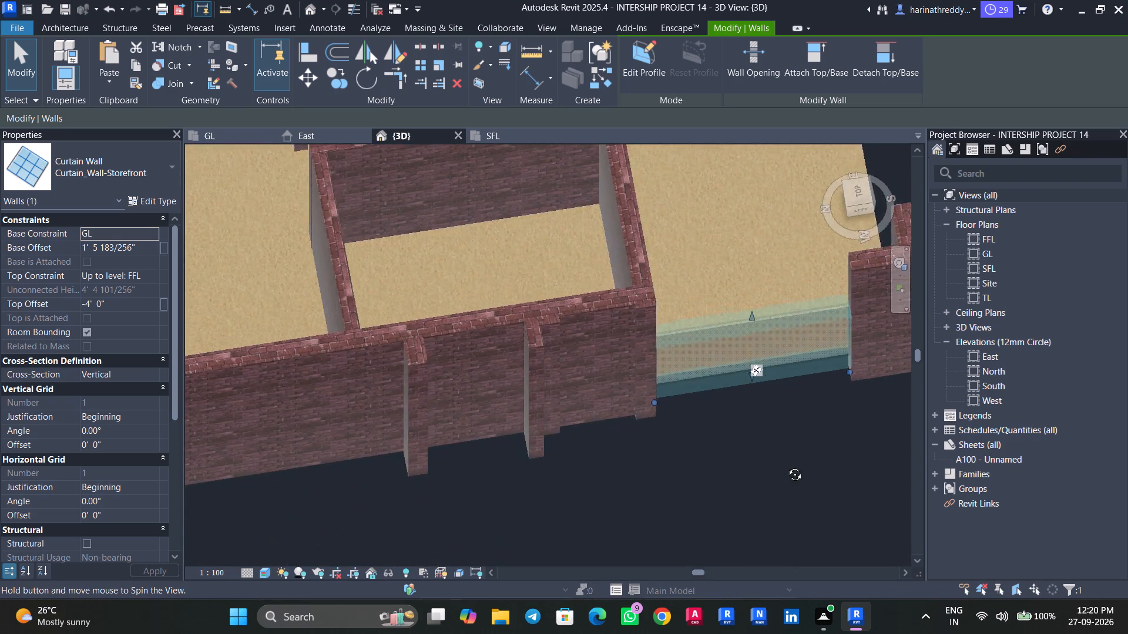
shift+middle_drag(786, 466, 781, 548)
middle_drag(795, 427, 793, 471)
shift+middle_drag(785, 443, 788, 401)
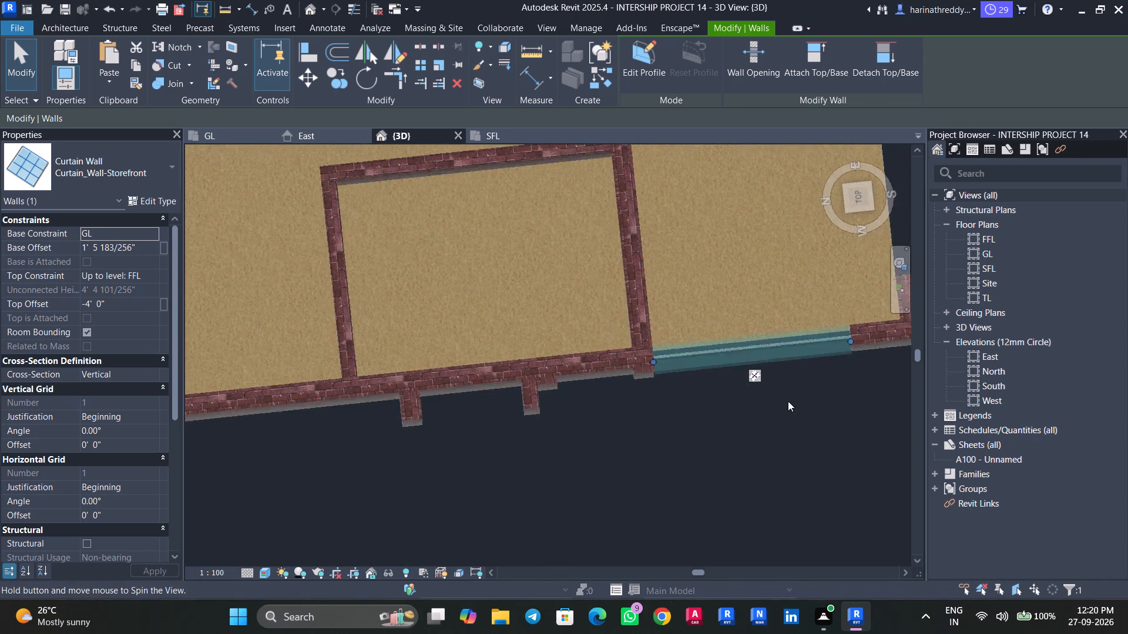
shift+middle_drag(788, 401, 787, 404)
key(Escape)
Edit the WIDE BALCONY FLOOR boundary, moving the sit-out's south edge out to the outer face of the south wall.
click(778, 248)
middle_drag(770, 271, 721, 437)
click(865, 191)
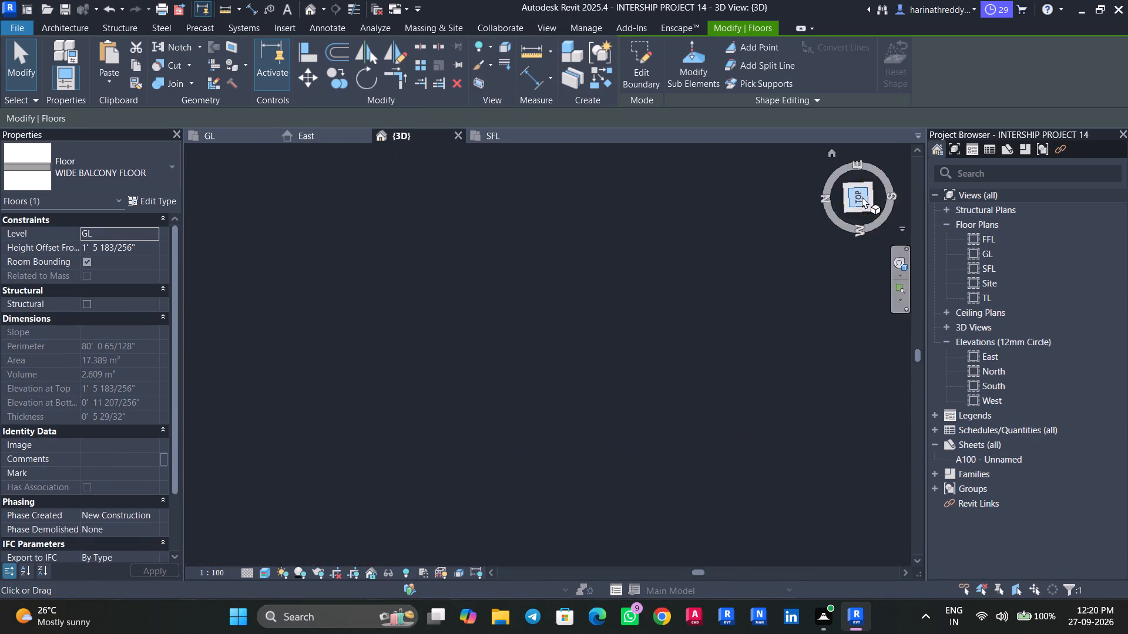
click(652, 55)
scroll(731, 392, up, 2)
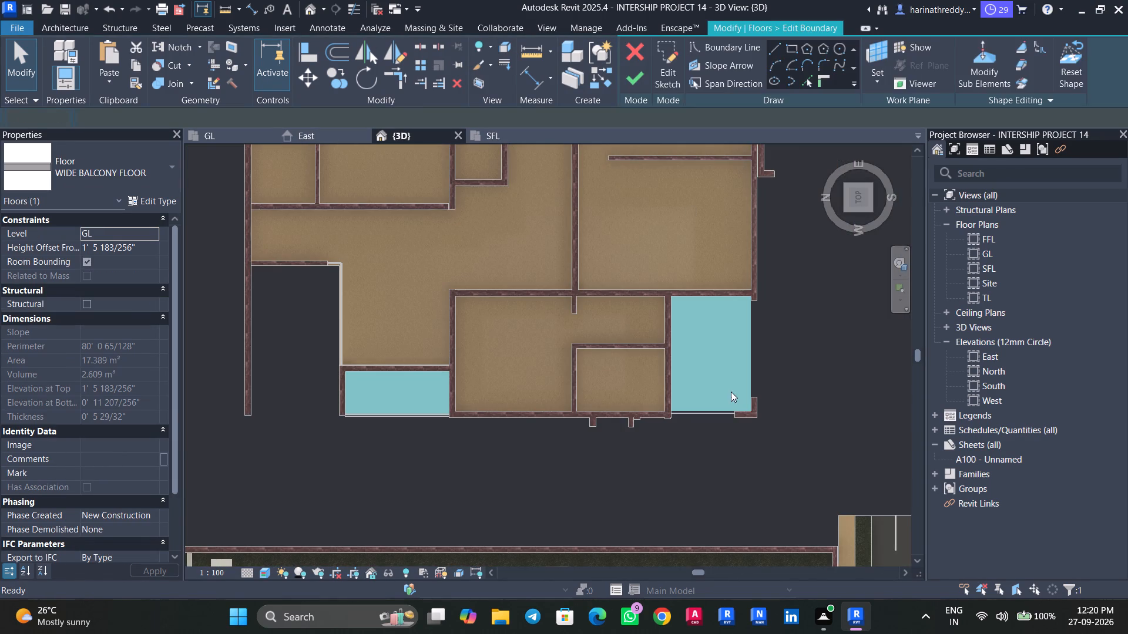
scroll(731, 392, up, 8)
middle_drag(746, 365, 671, 457)
click(723, 387)
middle_drag(731, 389, 703, 484)
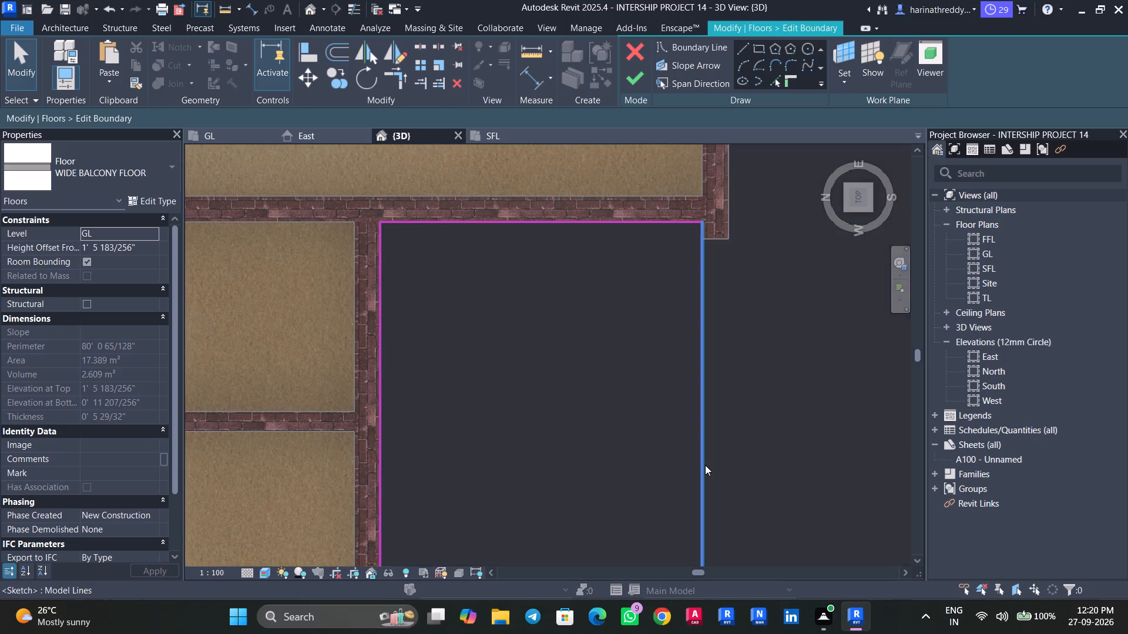
click(704, 462)
drag(699, 444, 724, 444)
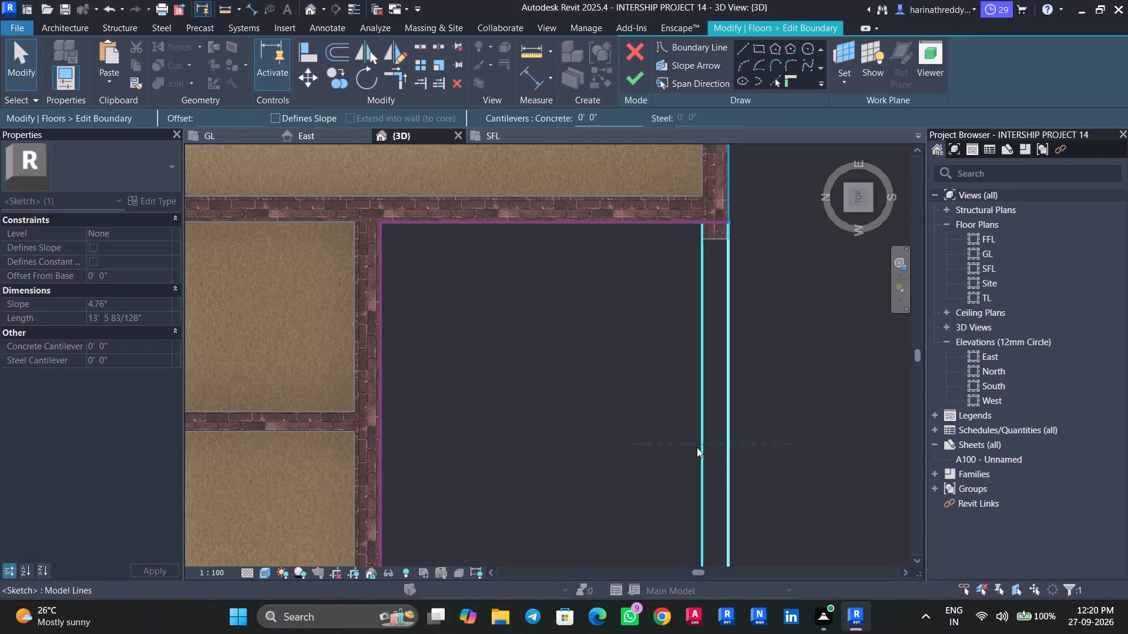
scroll(660, 449, down, 3)
middle_drag(657, 450, 663, 263)
key(Escape)
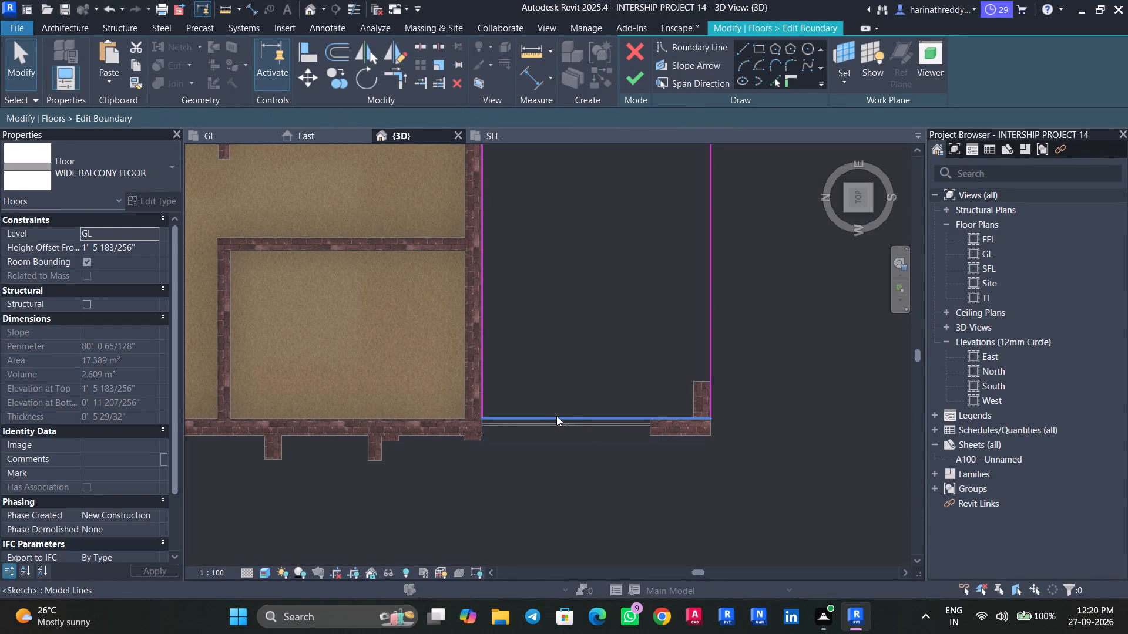
Move the sit-out floor's west boundary edge out to the outer face of the west wall and finish the sketch.
click(556, 416)
scroll(556, 416, up, 3)
drag(560, 418, 560, 446)
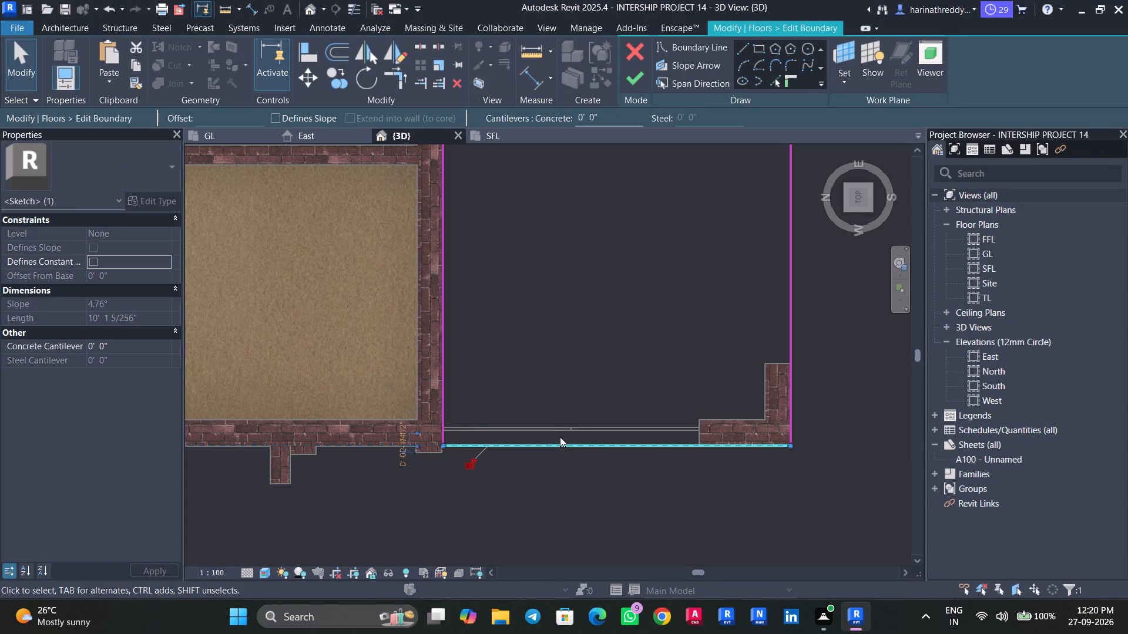
click(627, 78)
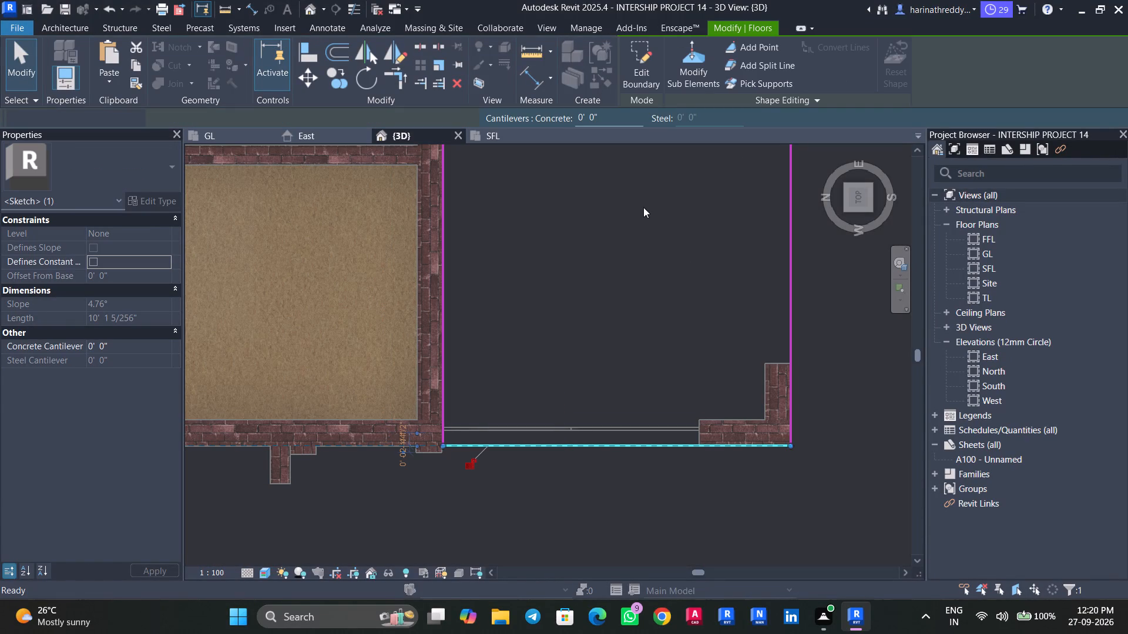
key(Escape)
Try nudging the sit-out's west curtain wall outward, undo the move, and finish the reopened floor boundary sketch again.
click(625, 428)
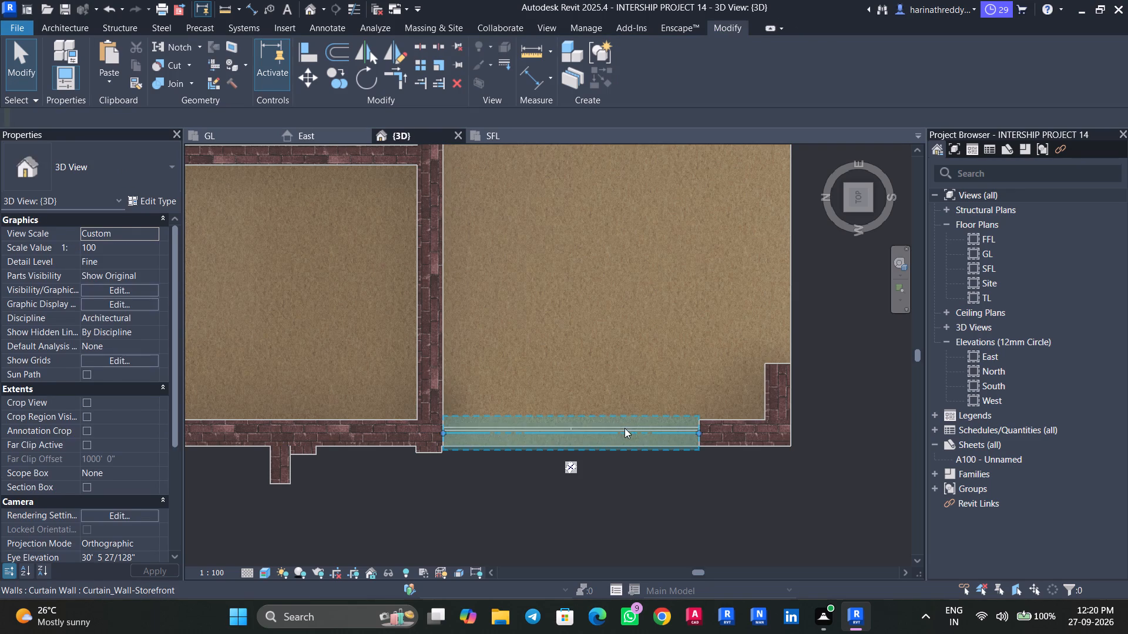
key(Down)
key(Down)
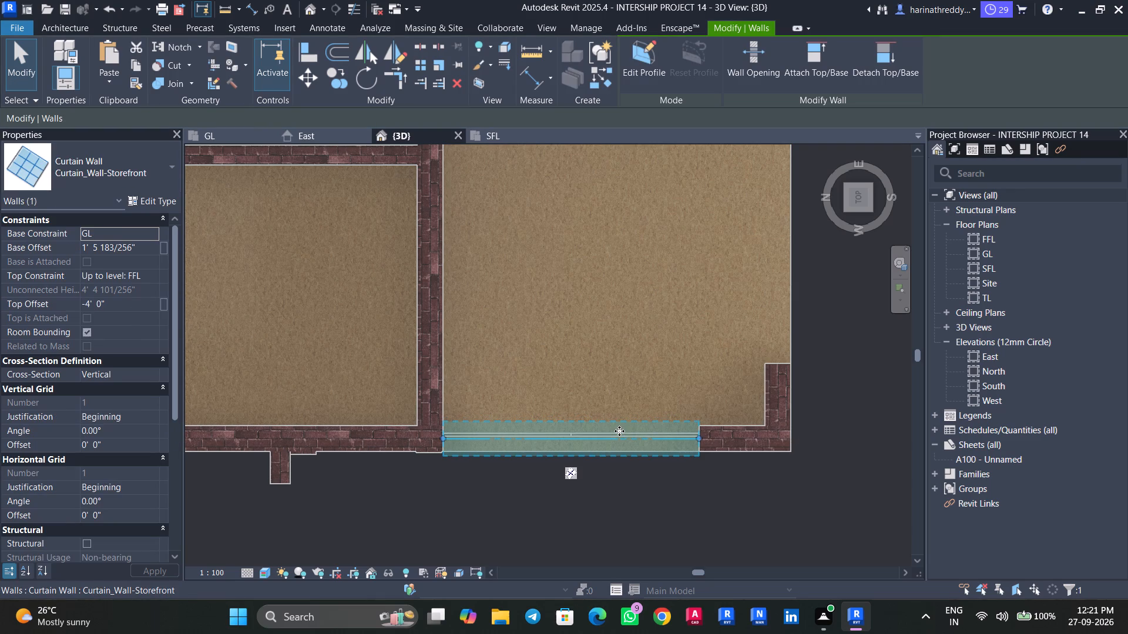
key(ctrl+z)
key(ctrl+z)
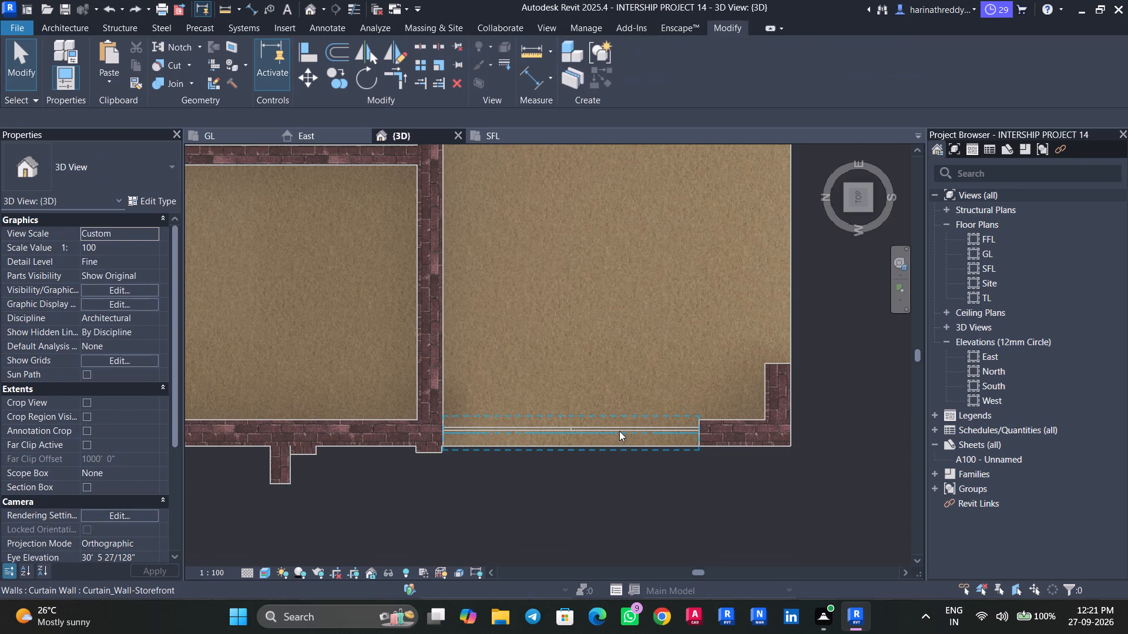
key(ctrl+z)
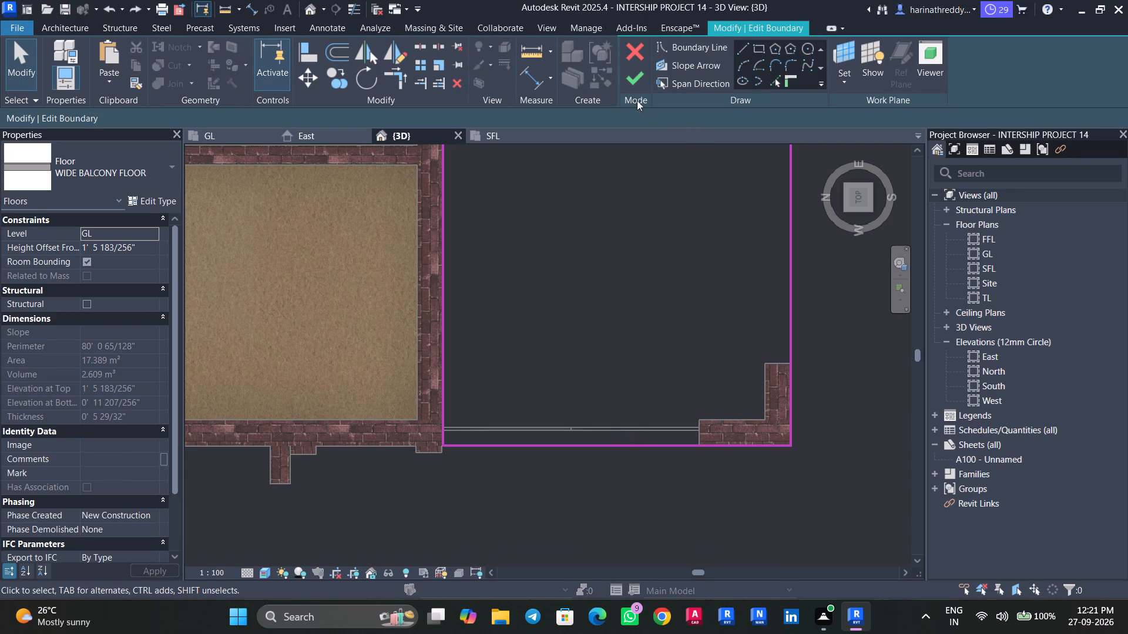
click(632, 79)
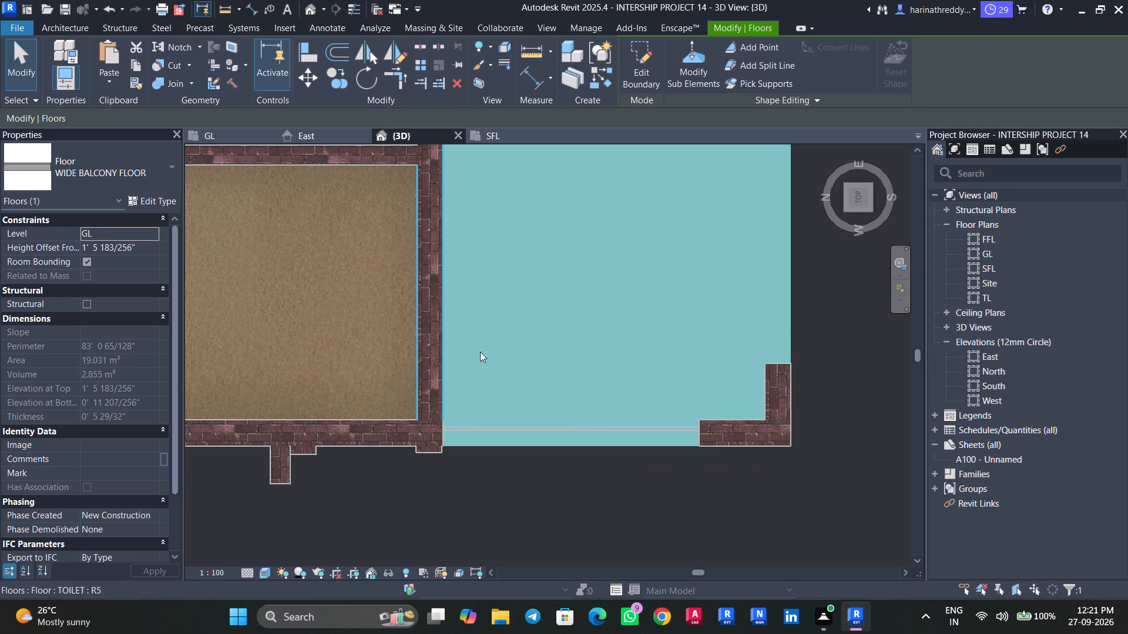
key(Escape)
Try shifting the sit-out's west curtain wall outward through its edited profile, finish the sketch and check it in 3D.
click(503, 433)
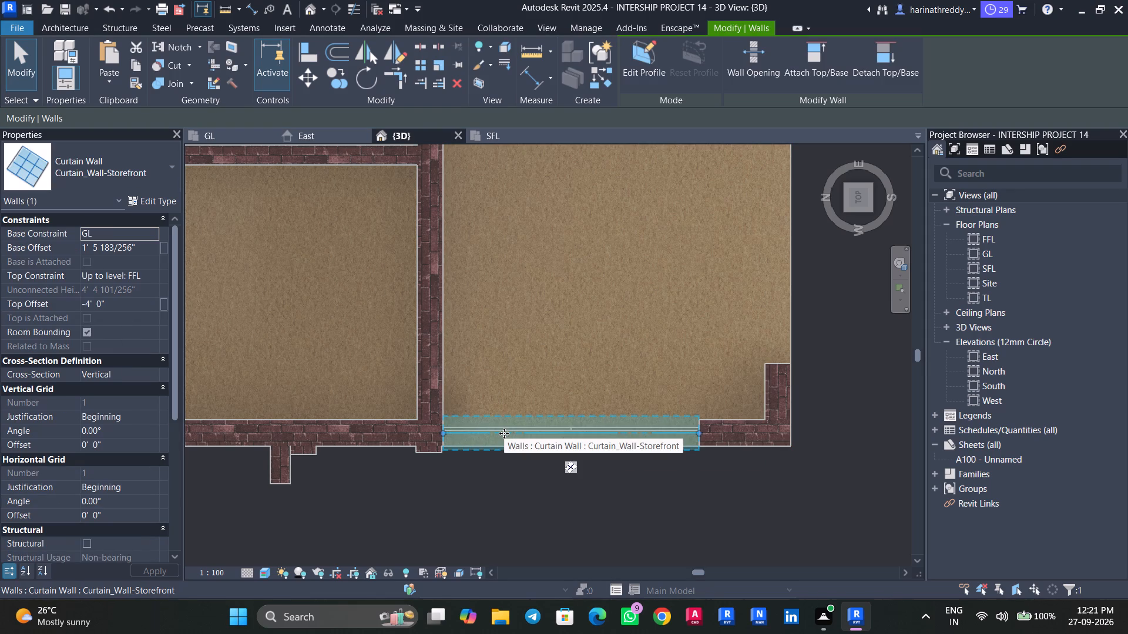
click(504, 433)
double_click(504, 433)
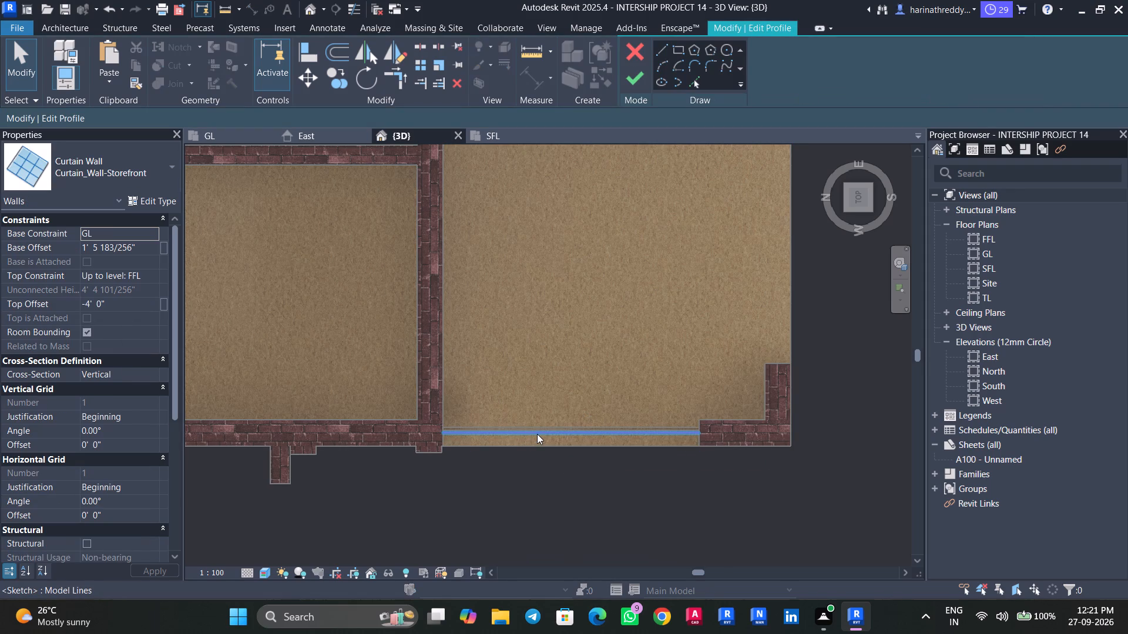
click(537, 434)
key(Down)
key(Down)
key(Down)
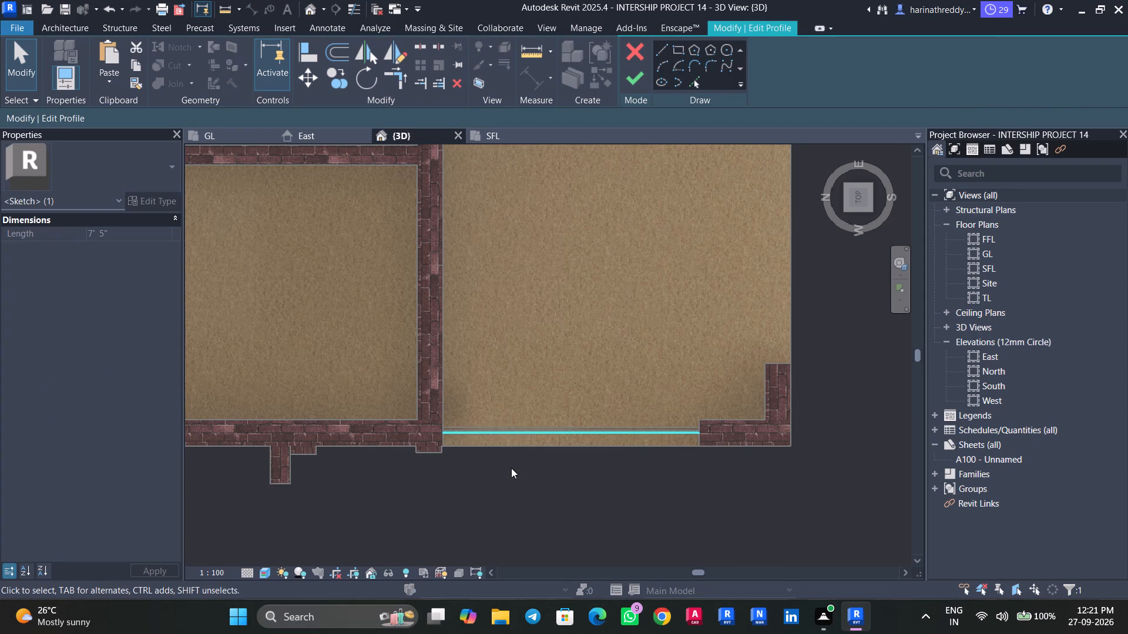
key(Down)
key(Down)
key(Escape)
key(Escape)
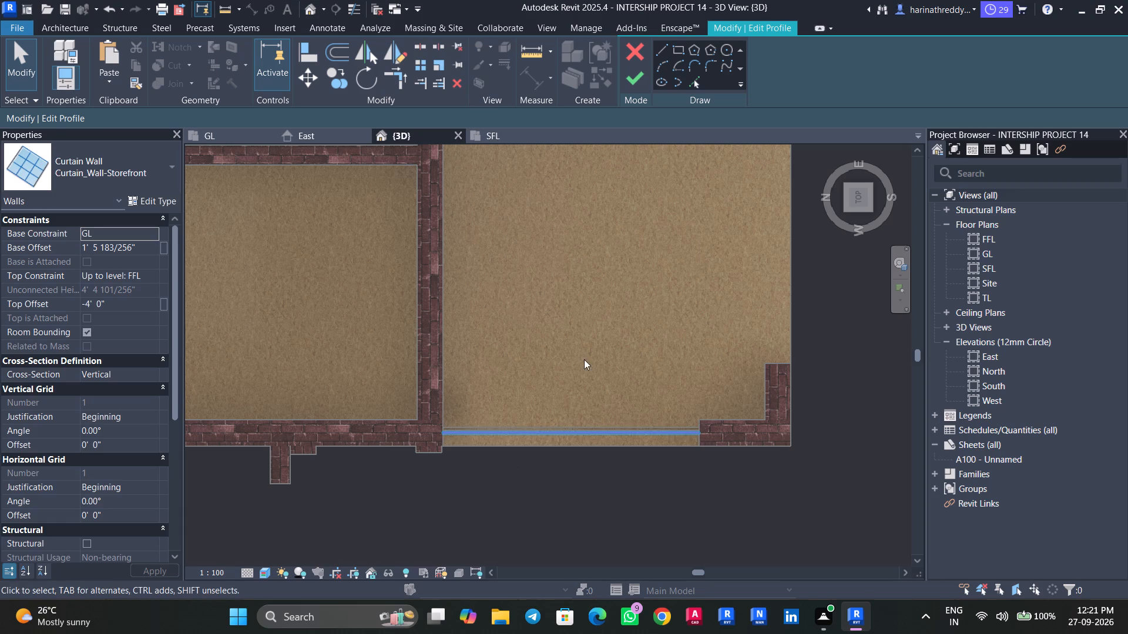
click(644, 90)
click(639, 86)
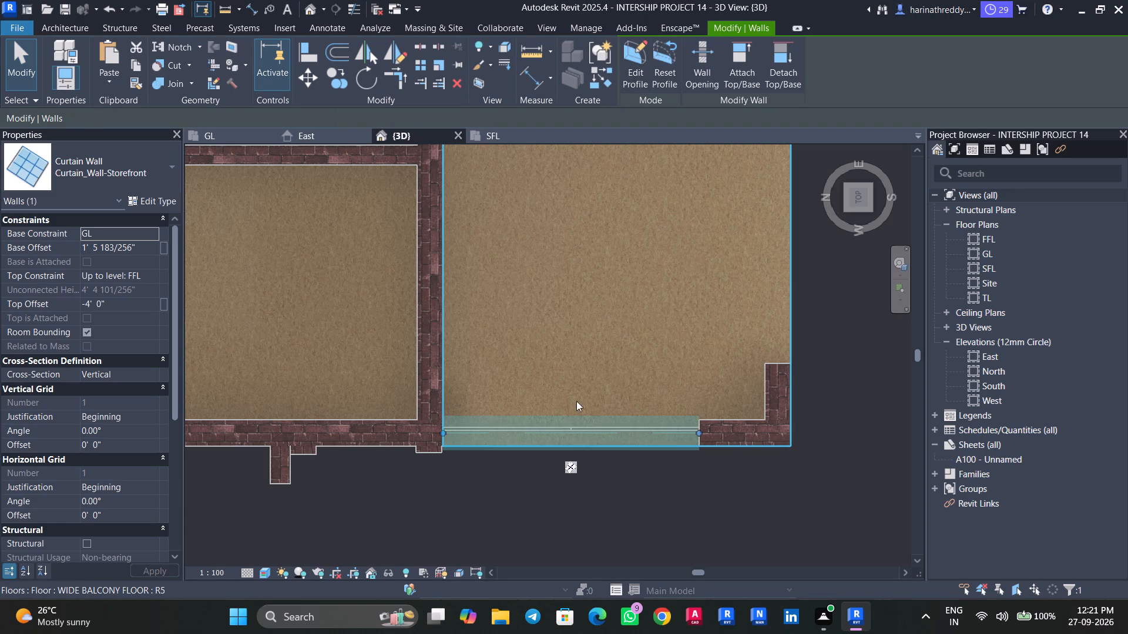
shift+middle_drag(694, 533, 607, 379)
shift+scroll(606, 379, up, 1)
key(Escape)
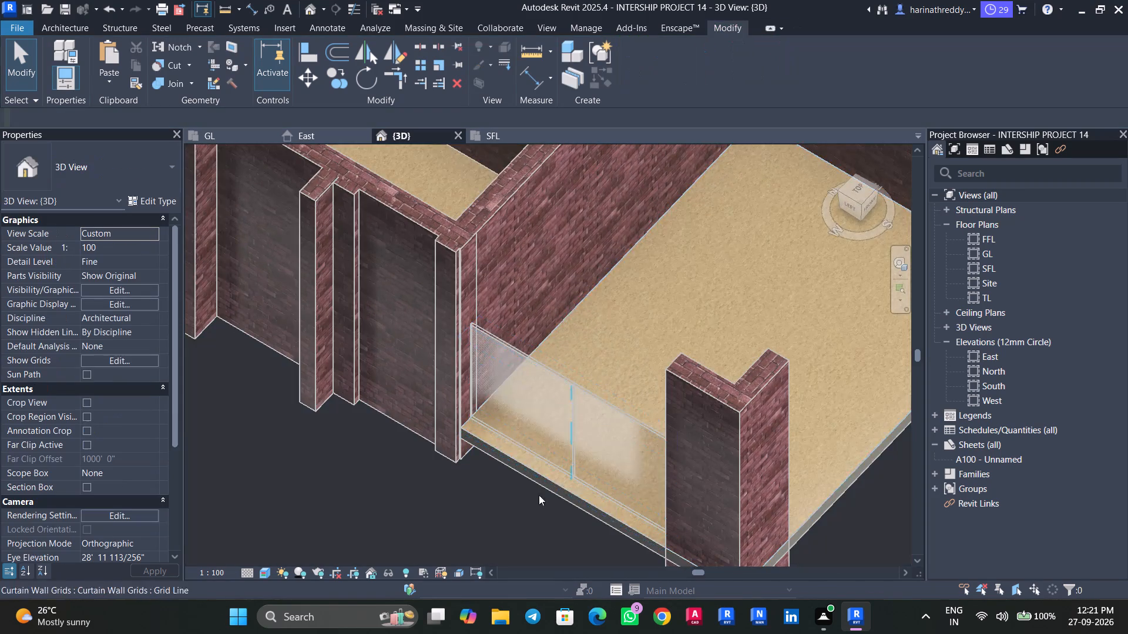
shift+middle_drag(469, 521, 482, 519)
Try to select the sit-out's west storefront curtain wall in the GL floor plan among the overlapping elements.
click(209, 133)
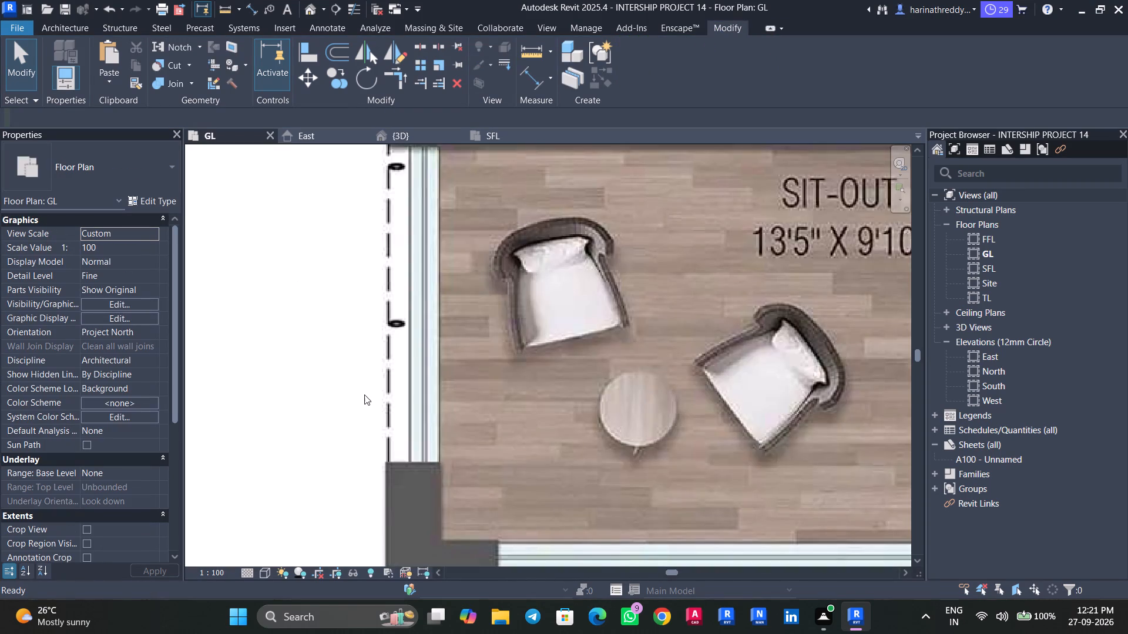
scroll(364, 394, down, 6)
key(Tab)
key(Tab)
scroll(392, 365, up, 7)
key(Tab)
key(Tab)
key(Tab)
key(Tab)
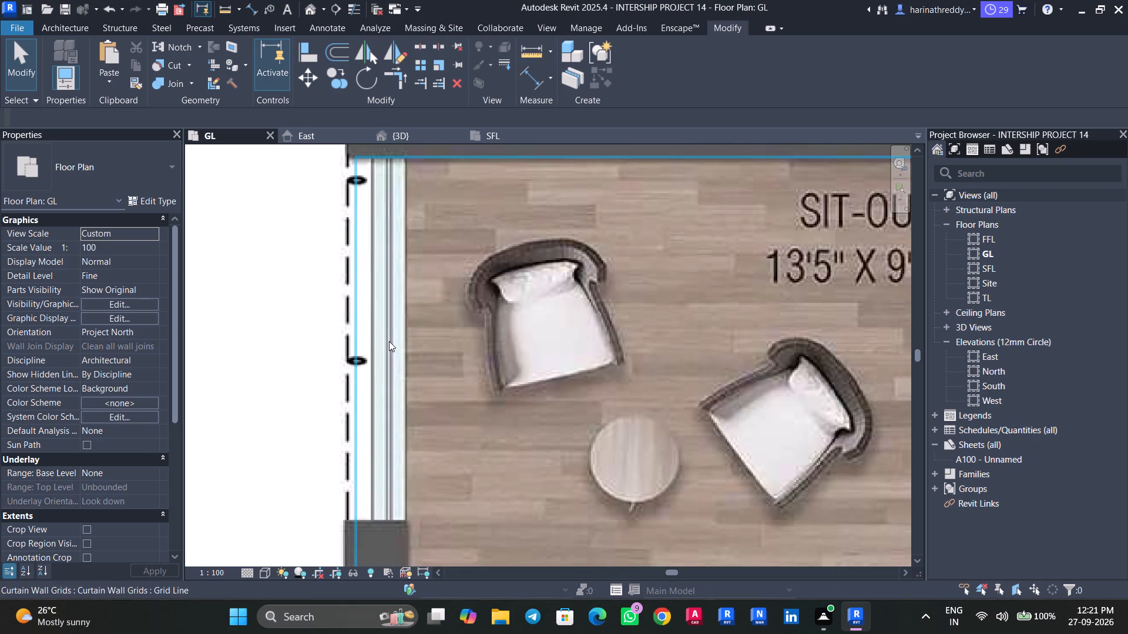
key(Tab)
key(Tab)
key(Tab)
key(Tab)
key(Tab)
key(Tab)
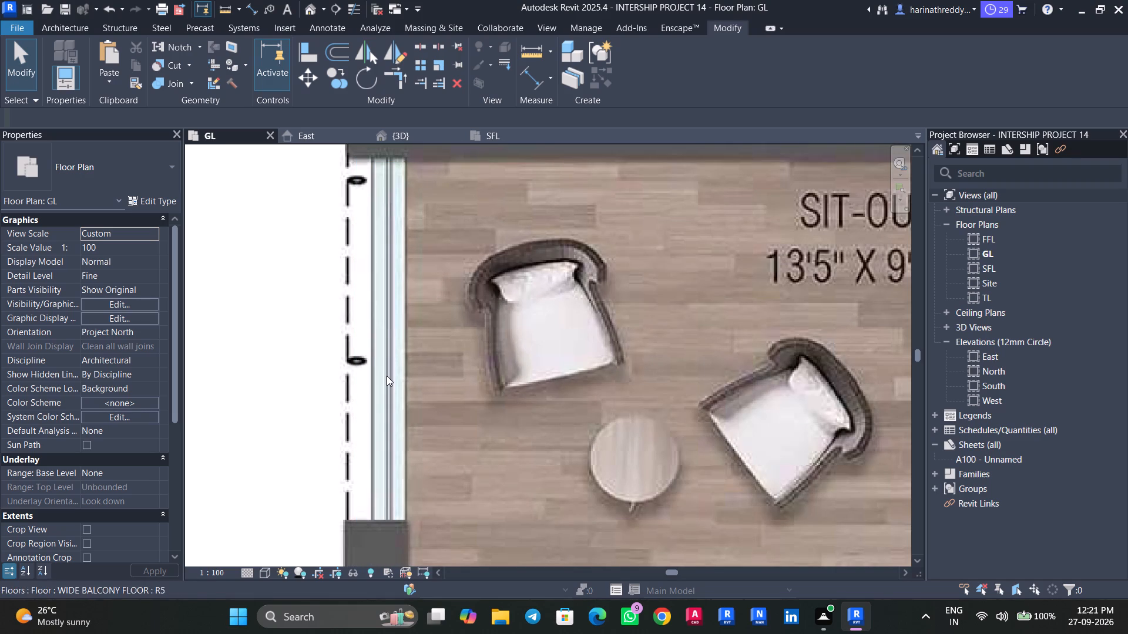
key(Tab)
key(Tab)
Delete the Curtain_Wall-Storefront at the sit-out's west opening from the 3D view.
click(414, 141)
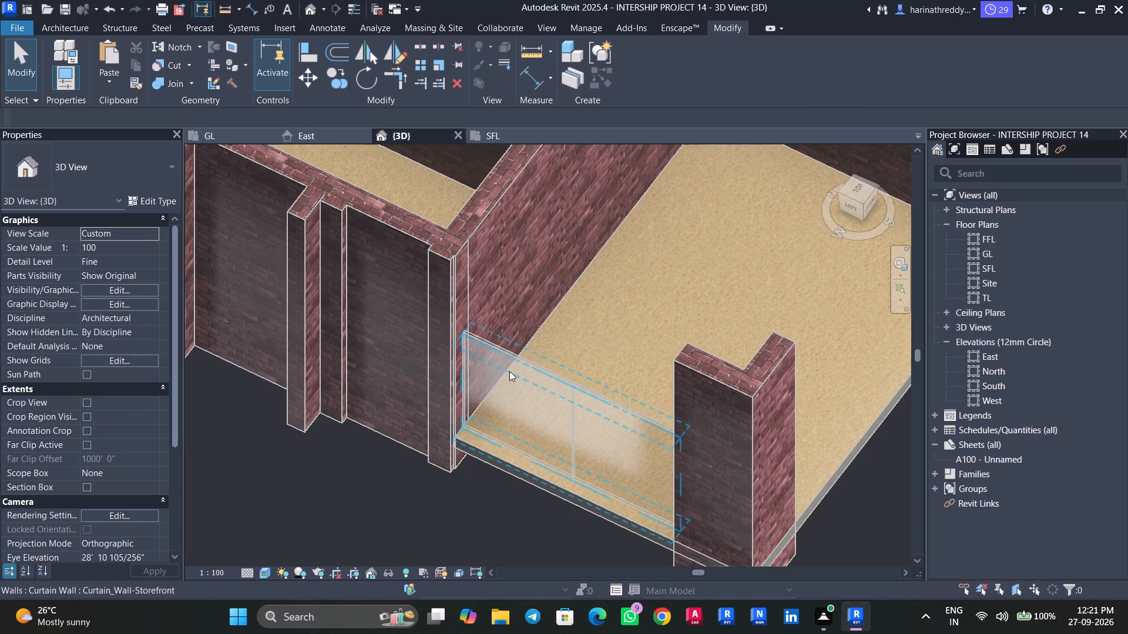
click(509, 371)
key(Delete)
Draw a new Curtain_Wall-Storefront about 7' 8" long across the sit-out's west opening in the GL floor plan.
click(231, 131)
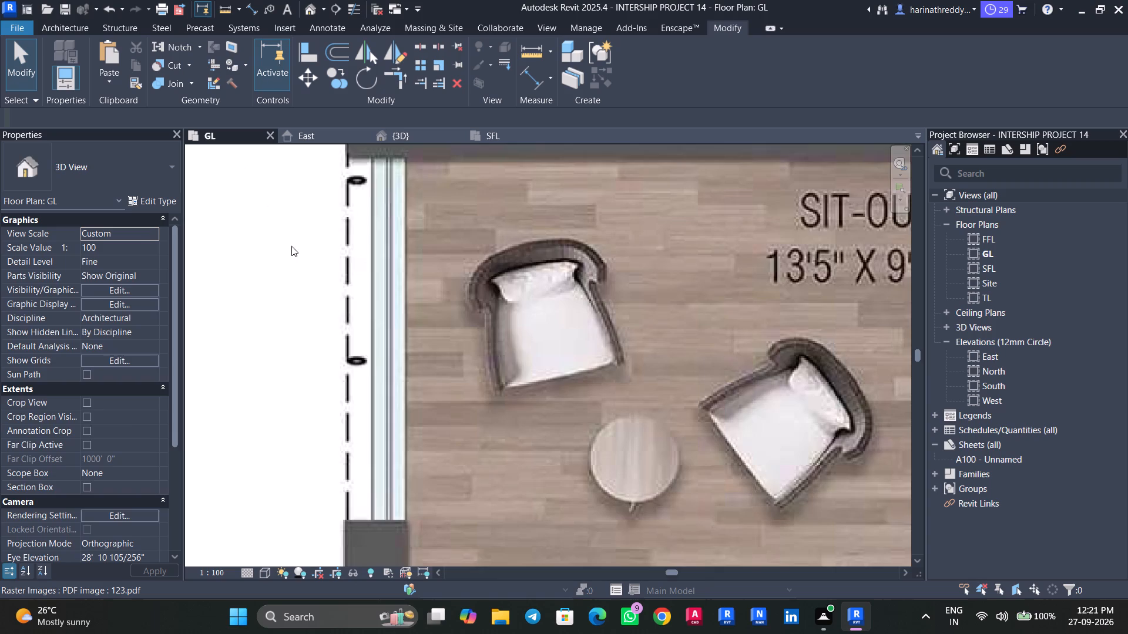
scroll(338, 311, down, 4)
text(wa)
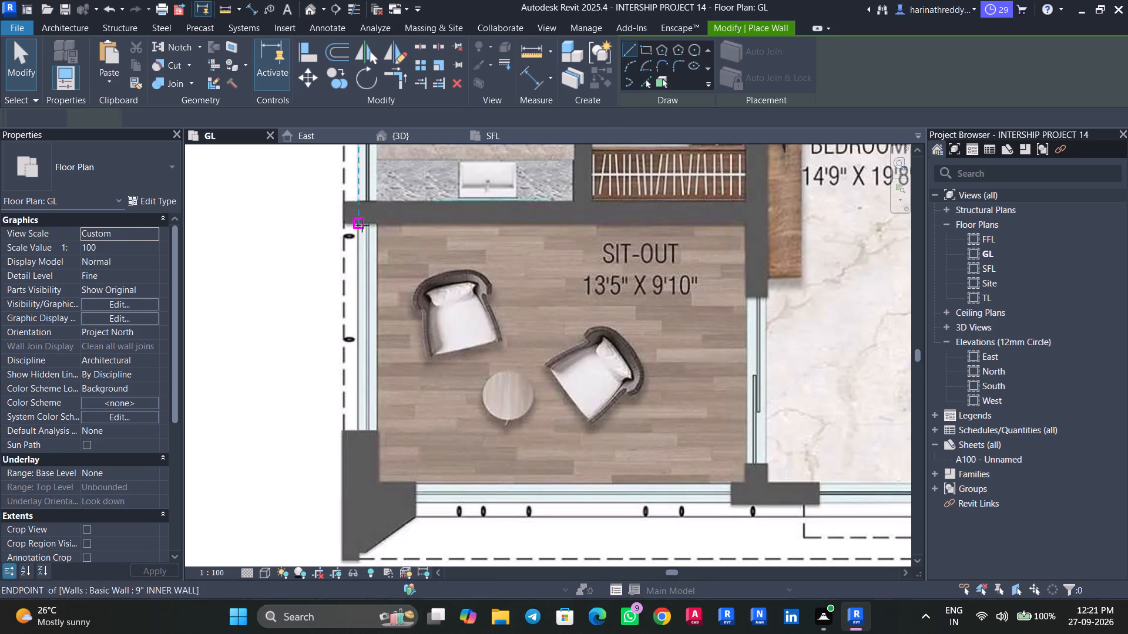
scroll(365, 227, up, 3)
scroll(365, 228, down, 1)
scroll(365, 228, up, 5)
click(339, 208)
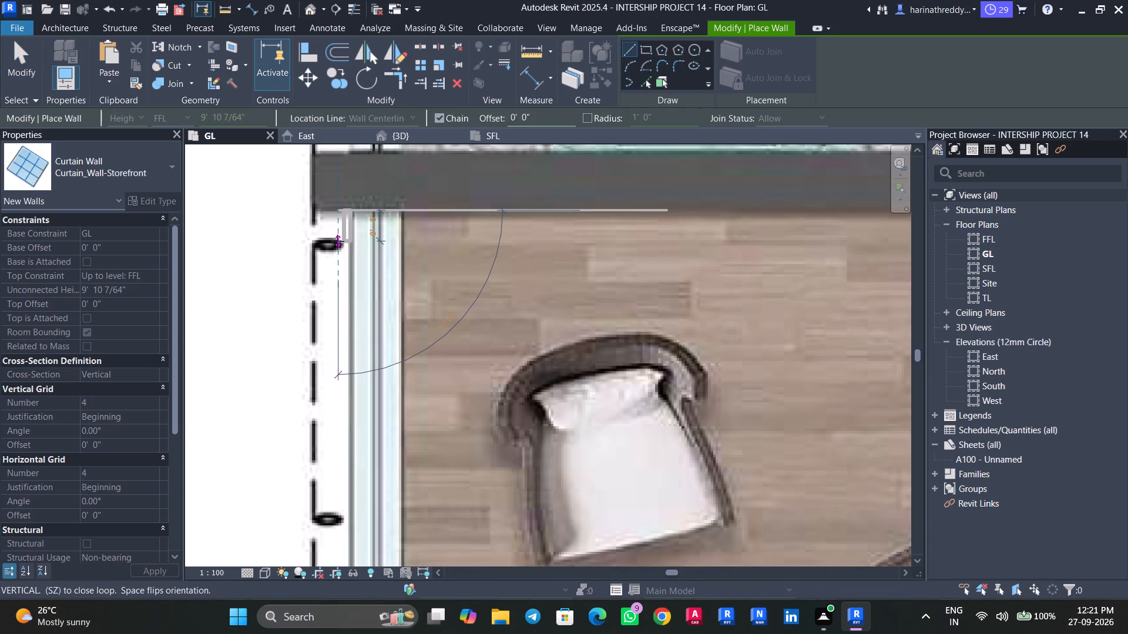
key(Escape)
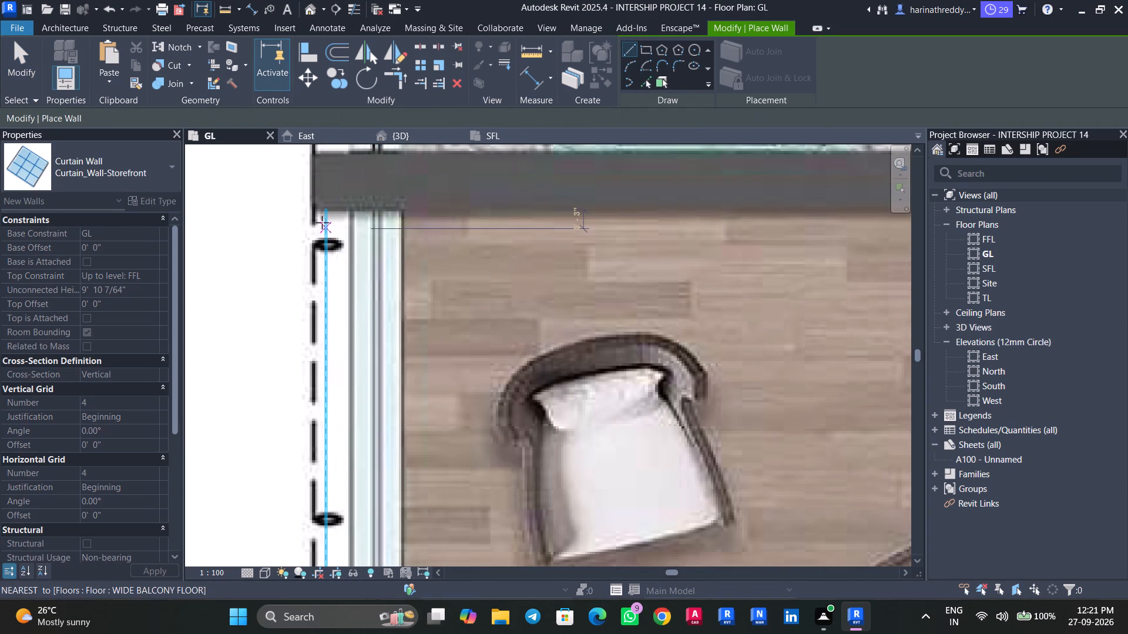
click(324, 214)
middle_drag(328, 478, 377, 215)
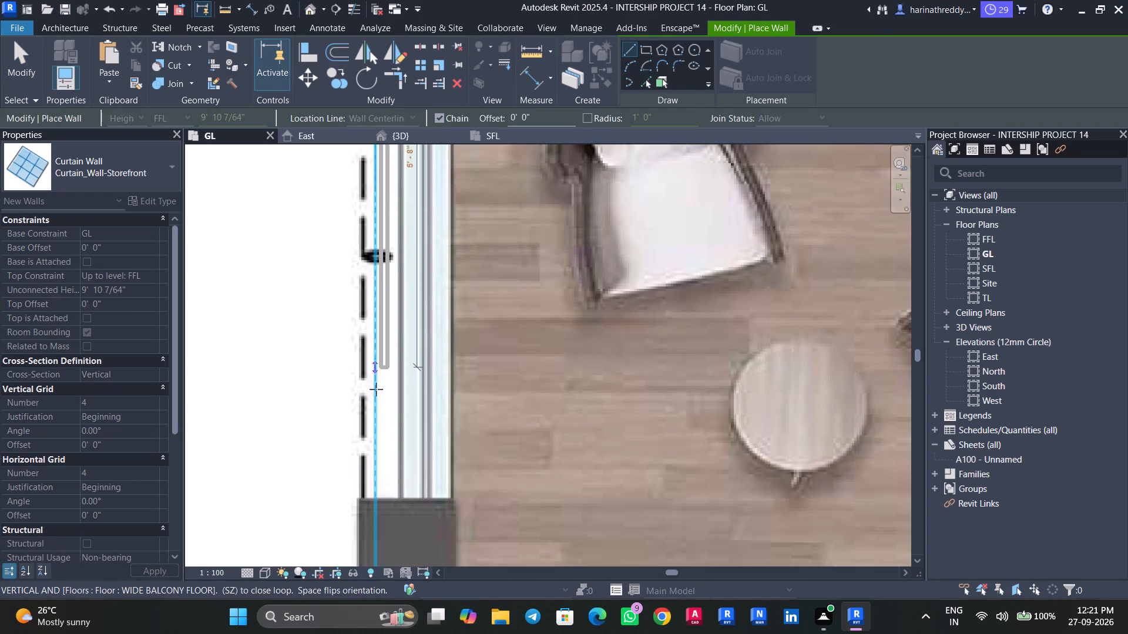
middle_drag(368, 426, 368, 364)
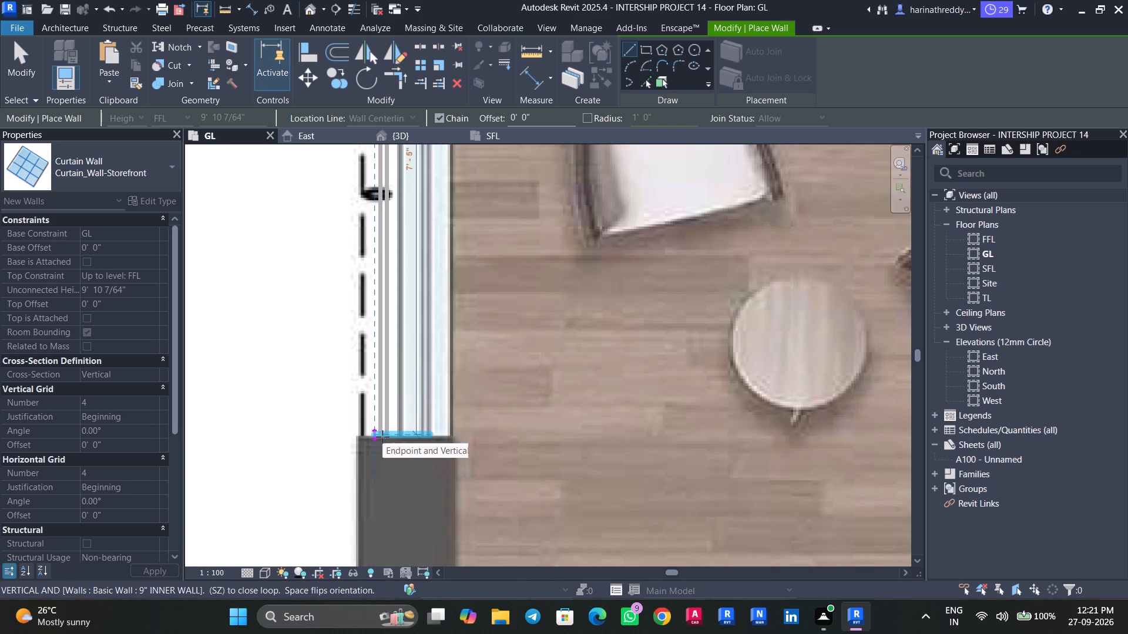
click(382, 437)
key(Escape)
key(Escape)
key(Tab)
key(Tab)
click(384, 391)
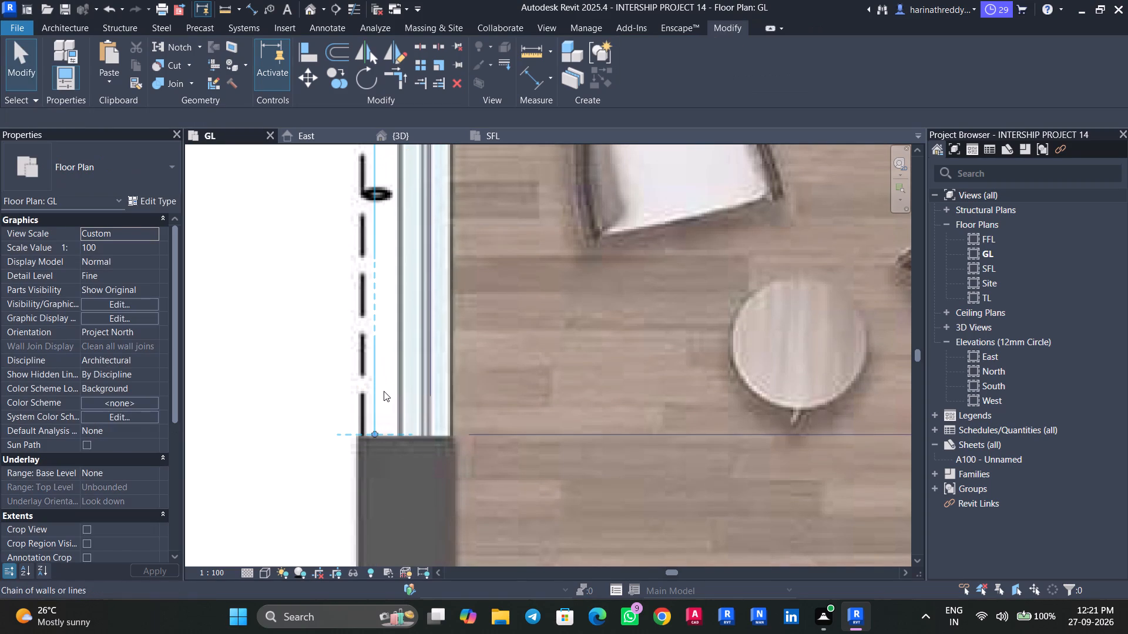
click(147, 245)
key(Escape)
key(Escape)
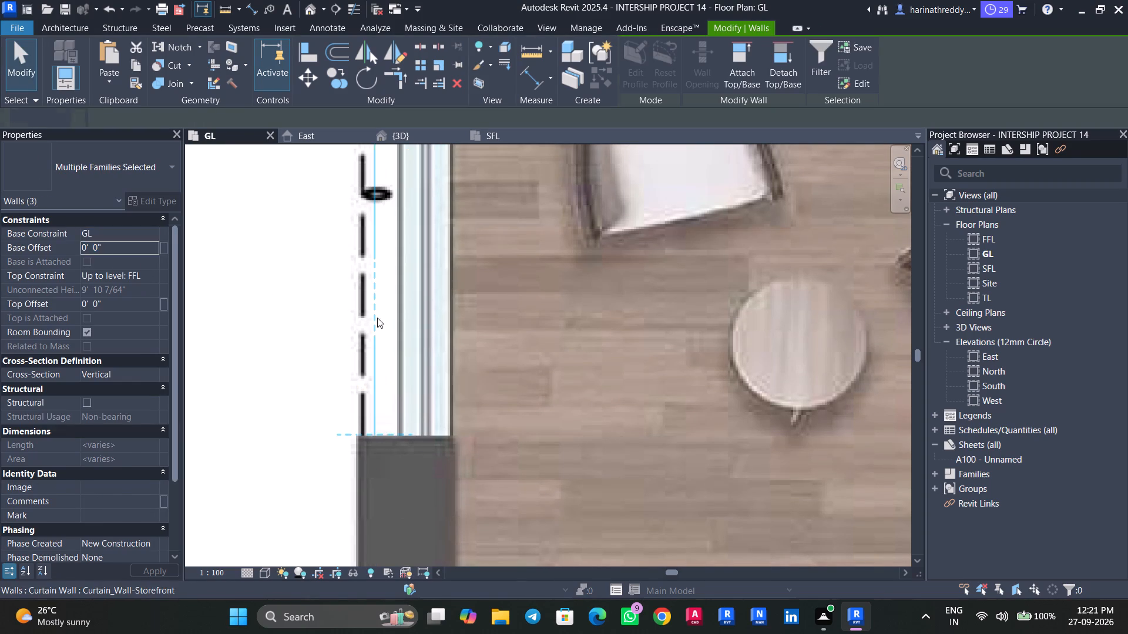
In the 3D view, set the sit-out's west curtain wall to a base offset of 450 mm and a top offset of -4'.
click(430, 140)
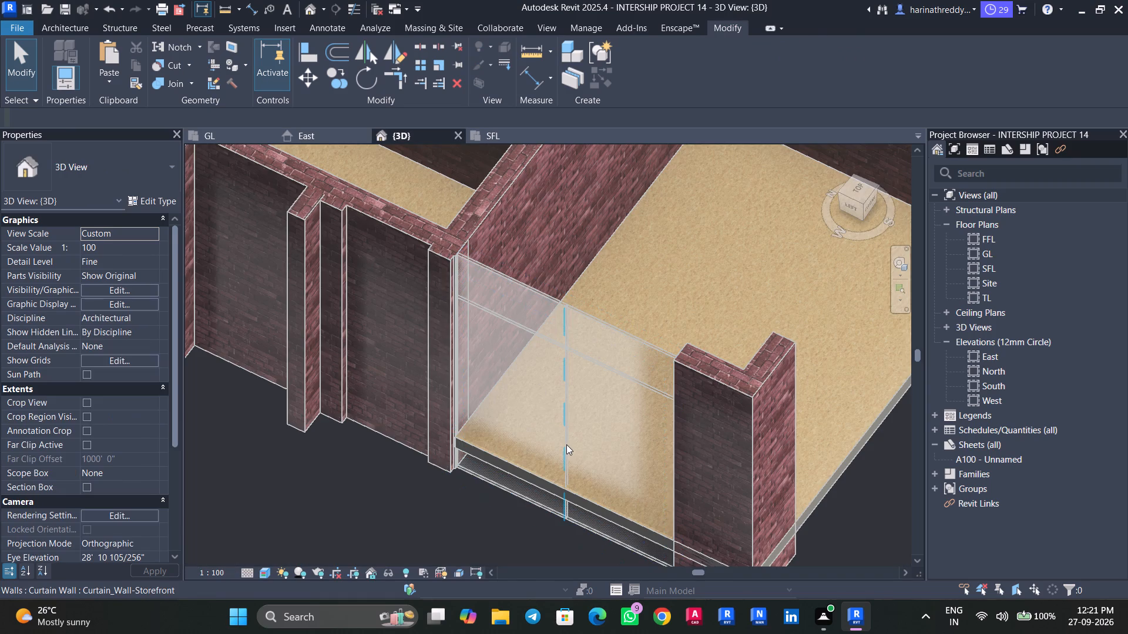
click(566, 444)
key(Escape)
click(531, 406)
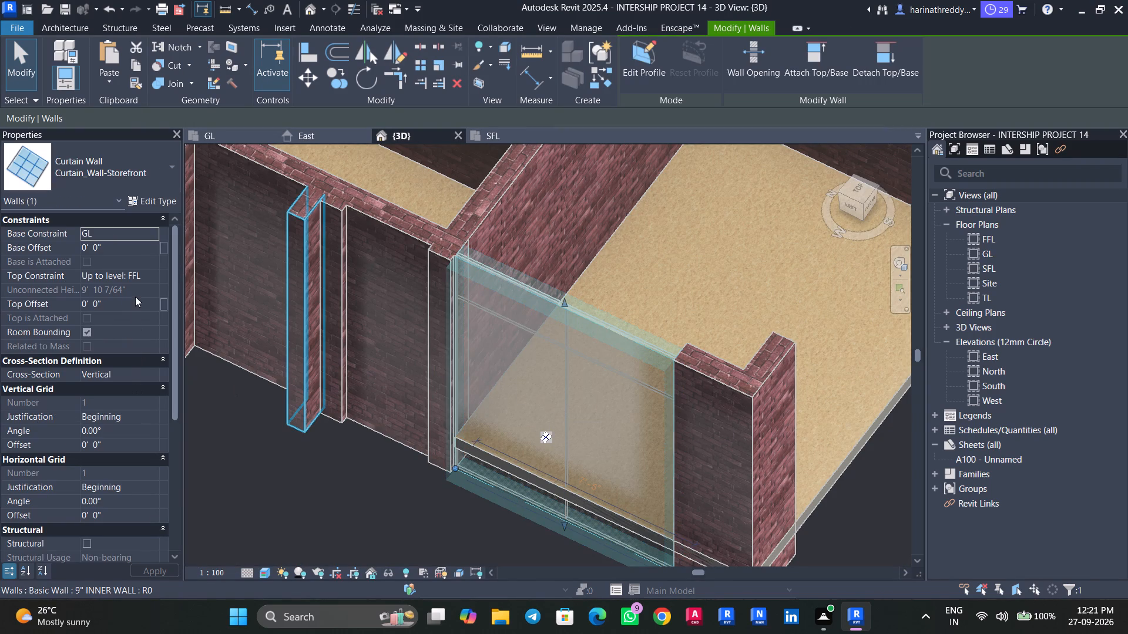
click(133, 251)
text(450mm)
key(Return)
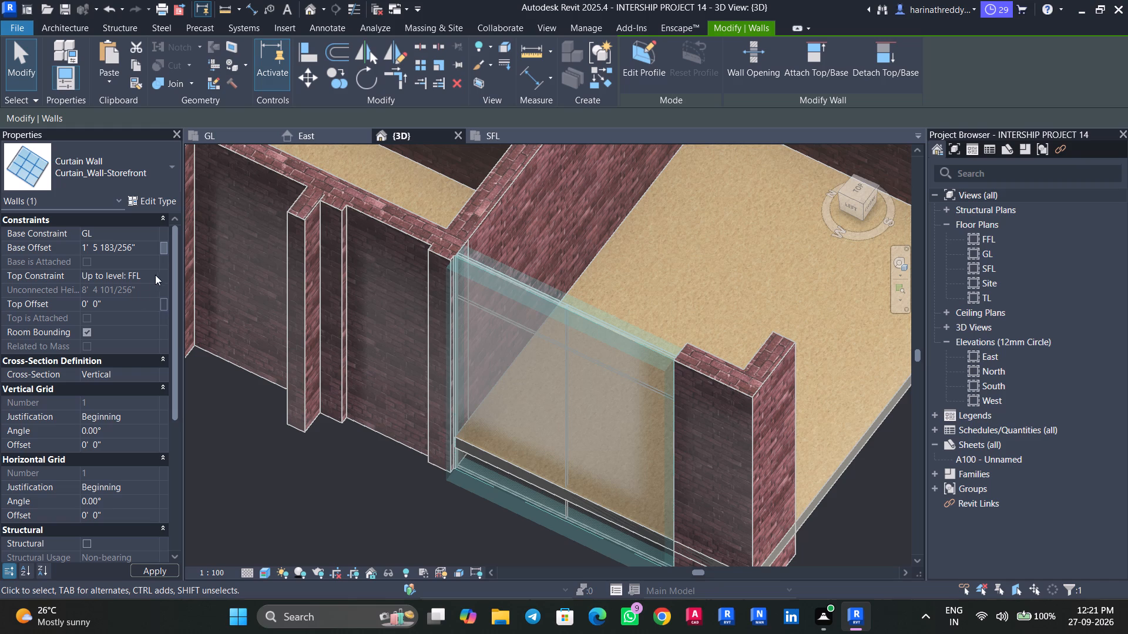
click(143, 300)
key(minus)
text(4')
key(Return)
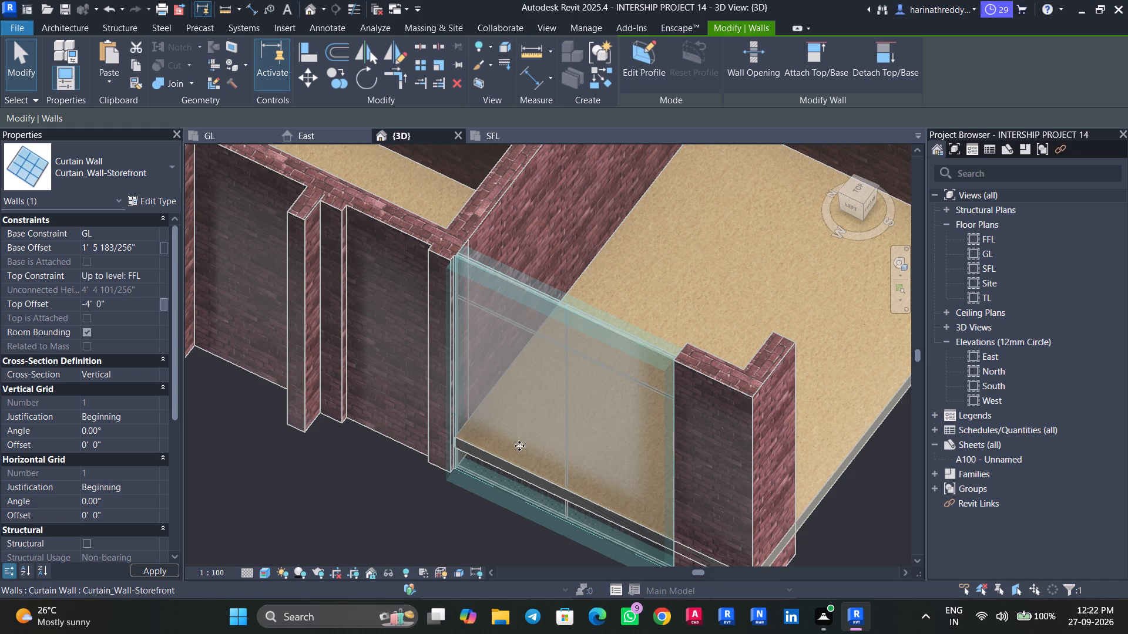
key(Escape)
key(Escape)
Examine the sit-out's west curtain wall in 3D and compare it with the three-panel storefront beyond the external staircase.
shift+middle_drag(411, 511, 585, 435)
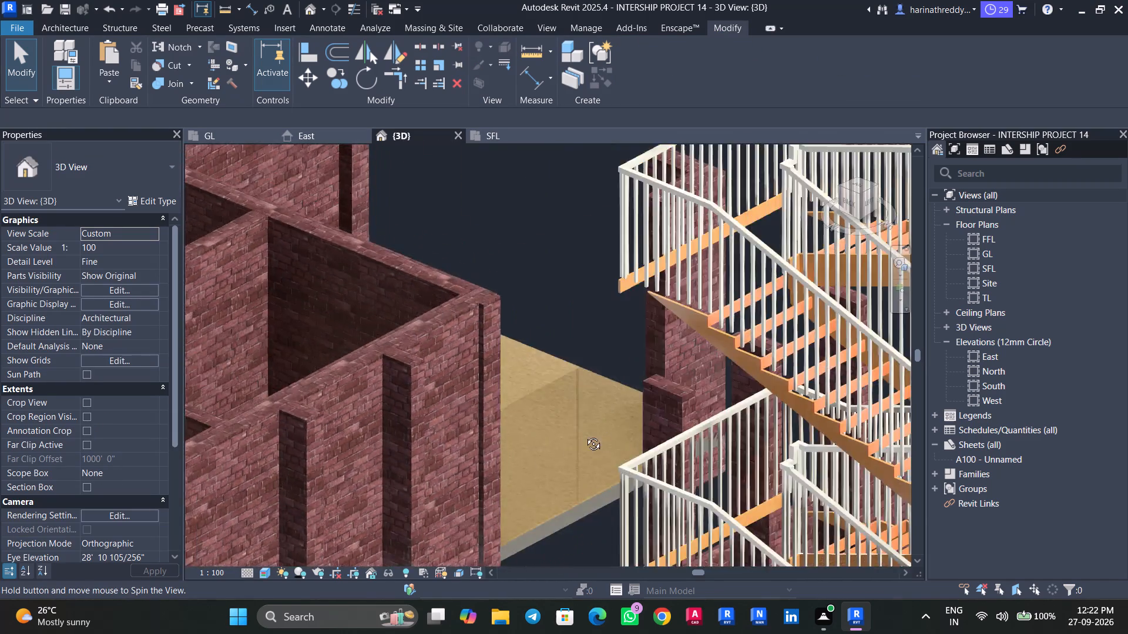
shift+middle_drag(585, 435, 464, 463)
click(521, 422)
click(126, 177)
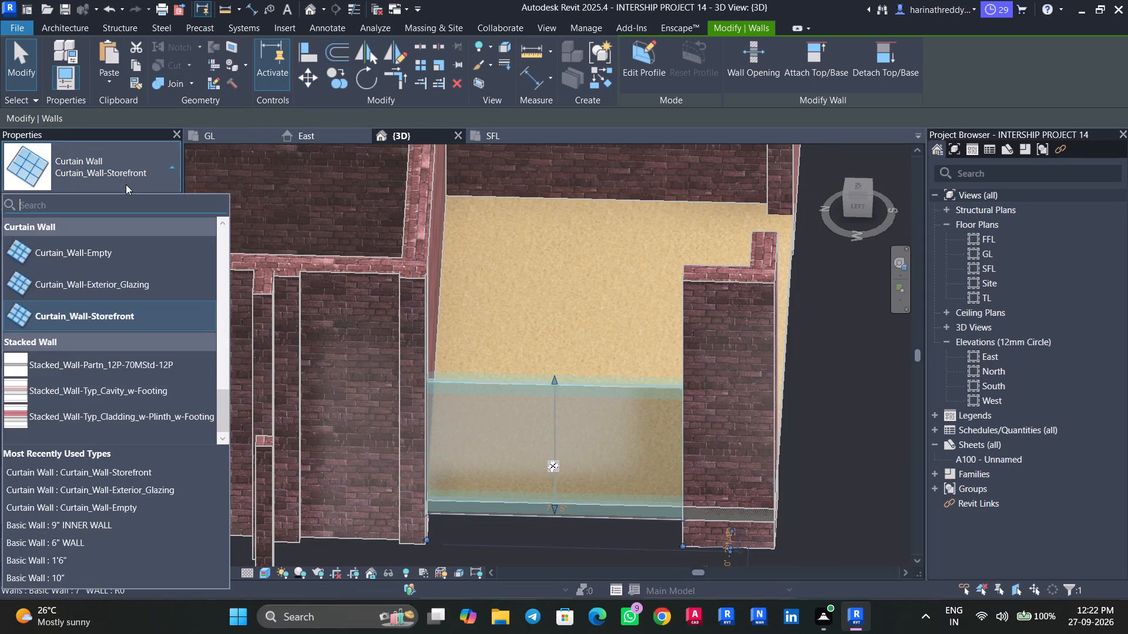
key(Escape)
key(Escape)
scroll(530, 521, down, 7)
middle_drag(527, 513, 698, 467)
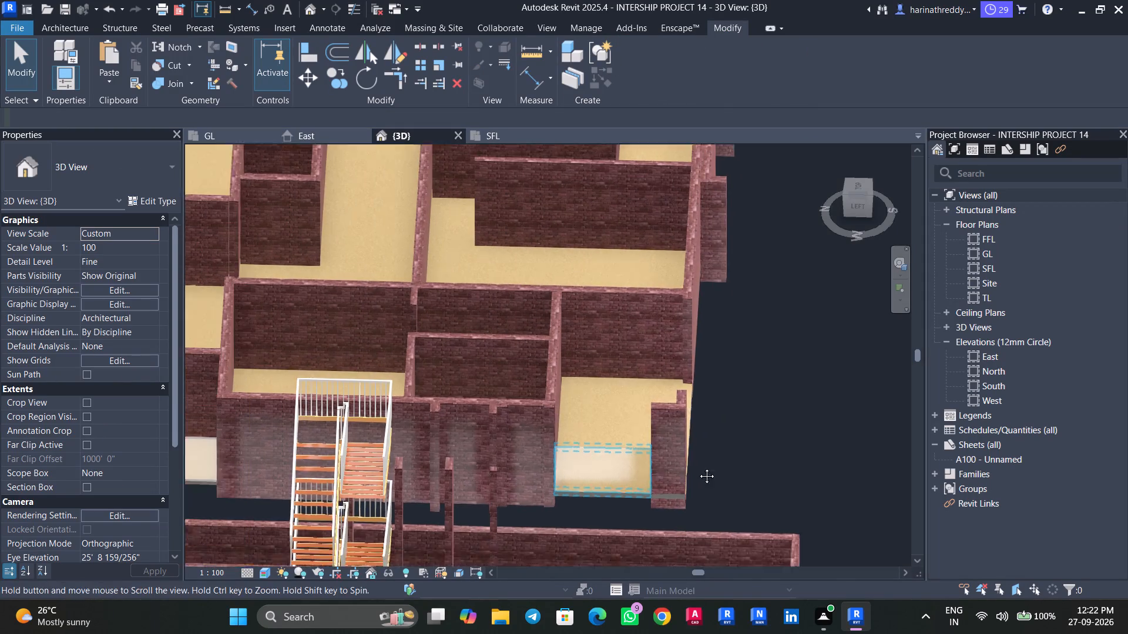
middle_drag(698, 467, 731, 460)
click(293, 416)
middle_drag(321, 440, 375, 435)
scroll(375, 435, up, 1)
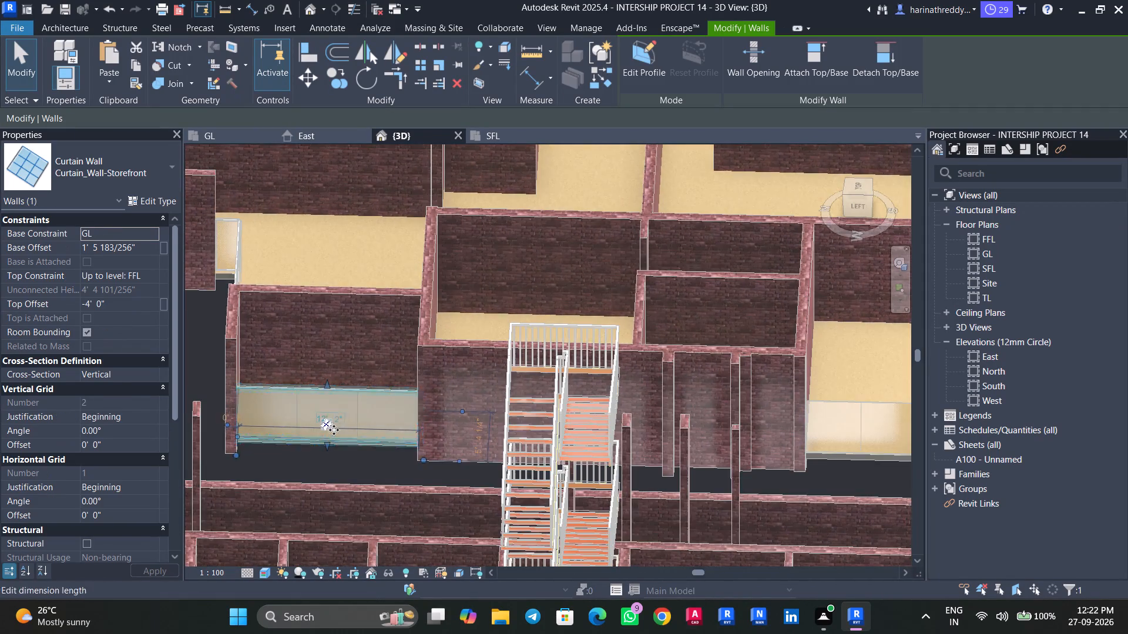
key(Escape)
key(Escape)
scroll(310, 477, up, 4)
middle_drag(316, 467, 528, 477)
scroll(515, 468, down, 4)
middle_drag(514, 463, 498, 467)
scroll(496, 467, up, 4)
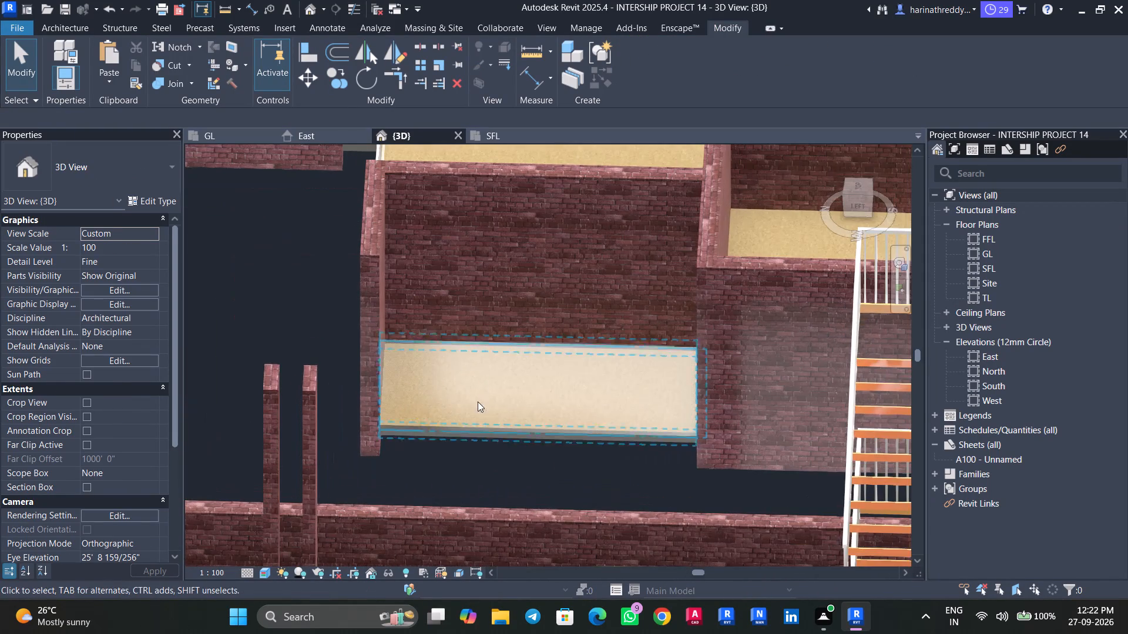
Place 30mm_Square rectangular mullions on all grid lines of the three-panel storefront curtain wall beyond the external staircase.
click(83, 31)
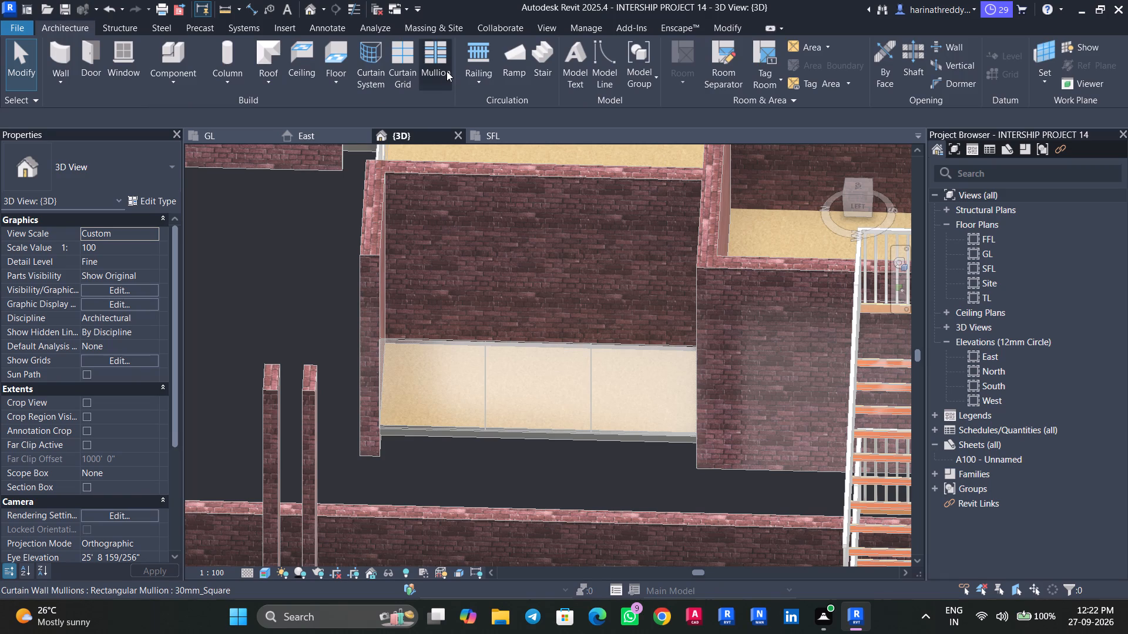
click(446, 71)
click(706, 50)
scroll(466, 372, up, 3)
click(456, 362)
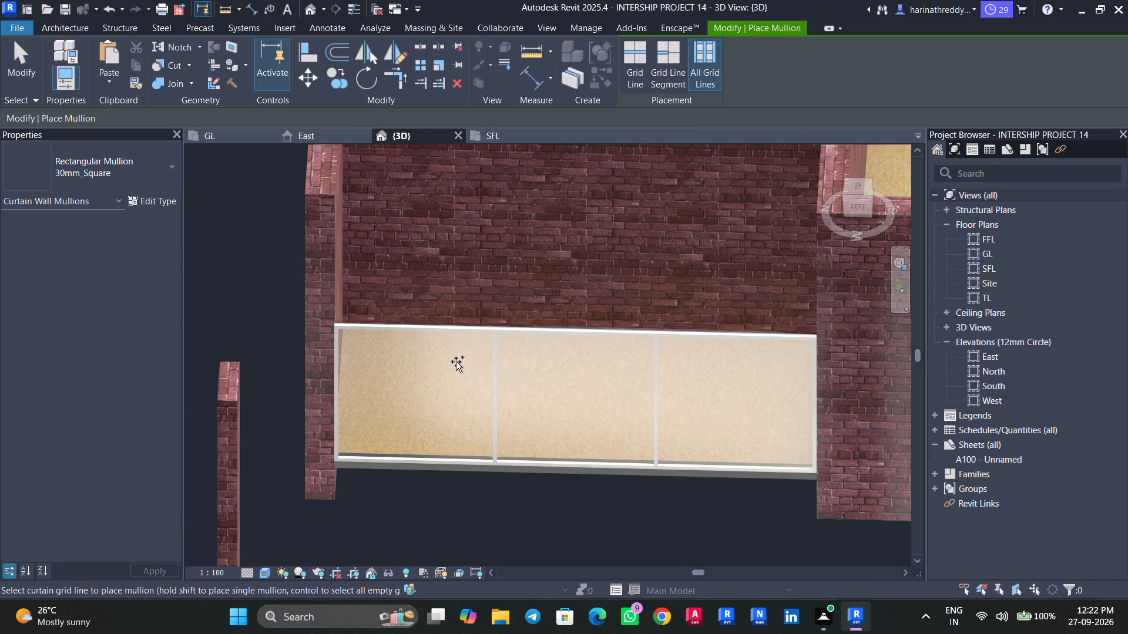
Place 30mm_Square rectangular mullions on all grid lines of the sit-out's west curtain wall.
middle_drag(525, 523, 183, 434)
scroll(225, 434, down, 3)
scroll(225, 434, up, 1)
scroll(225, 434, down, 7)
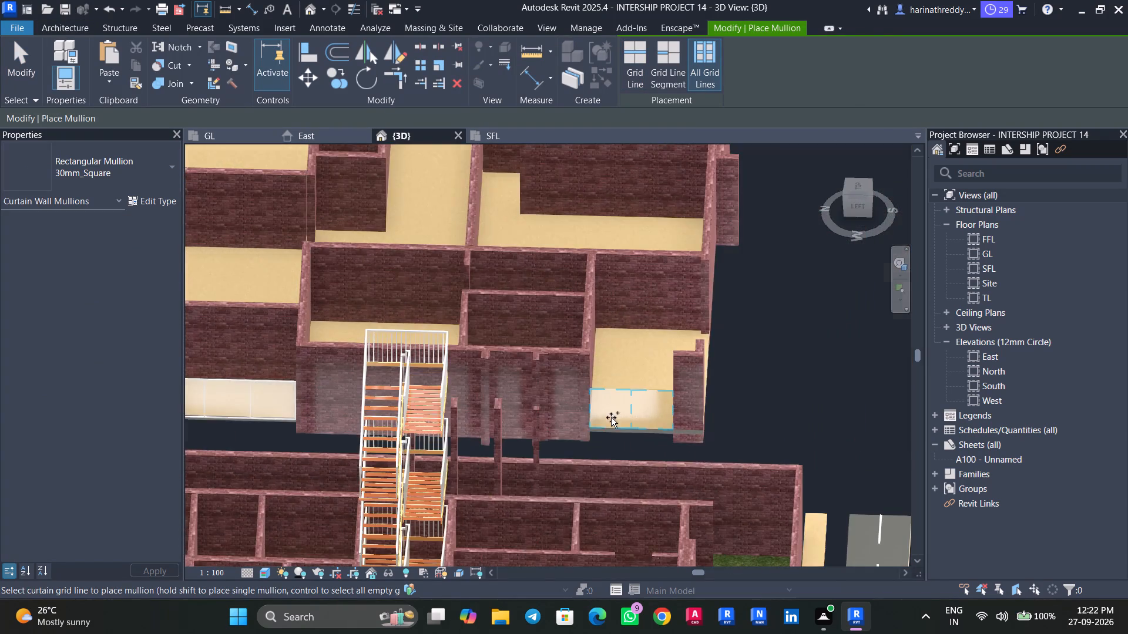
click(616, 406)
scroll(647, 441, up, 6)
scroll(644, 441, down, 1)
scroll(644, 441, up, 2)
middle_drag(622, 440, 456, 467)
key(Escape)
key(Escape)
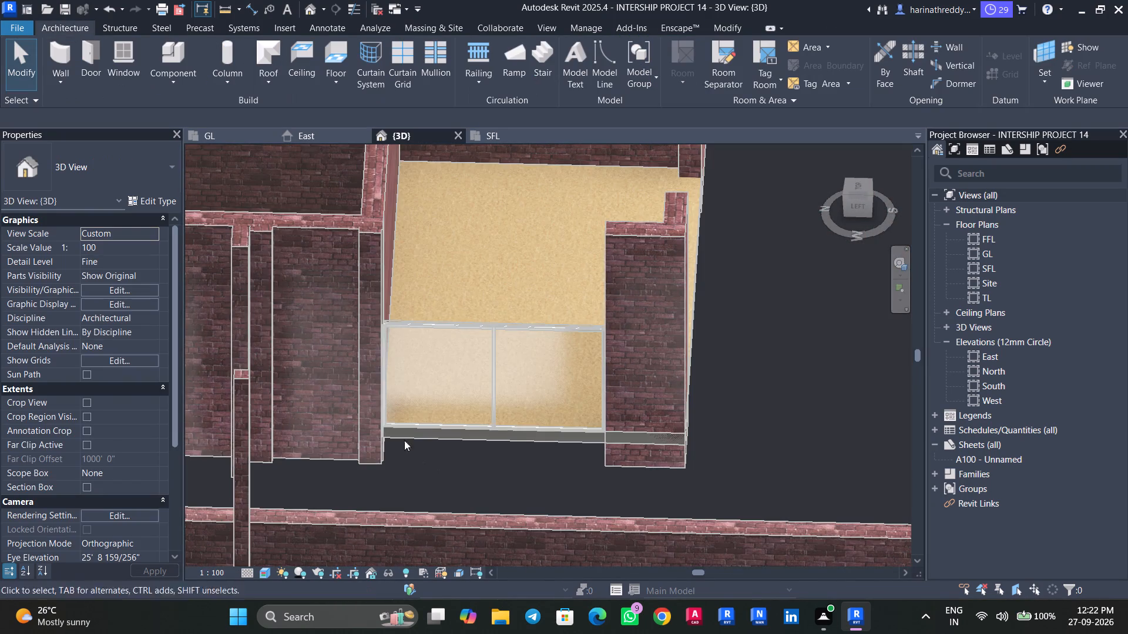
Draw a Curtain_Wall-Storefront along the sit-out's south opening in the GL floor plan, from the corner wall to the bedroom-side wall.
click(211, 136)
scroll(315, 324, up, 1)
scroll(315, 324, down, 11)
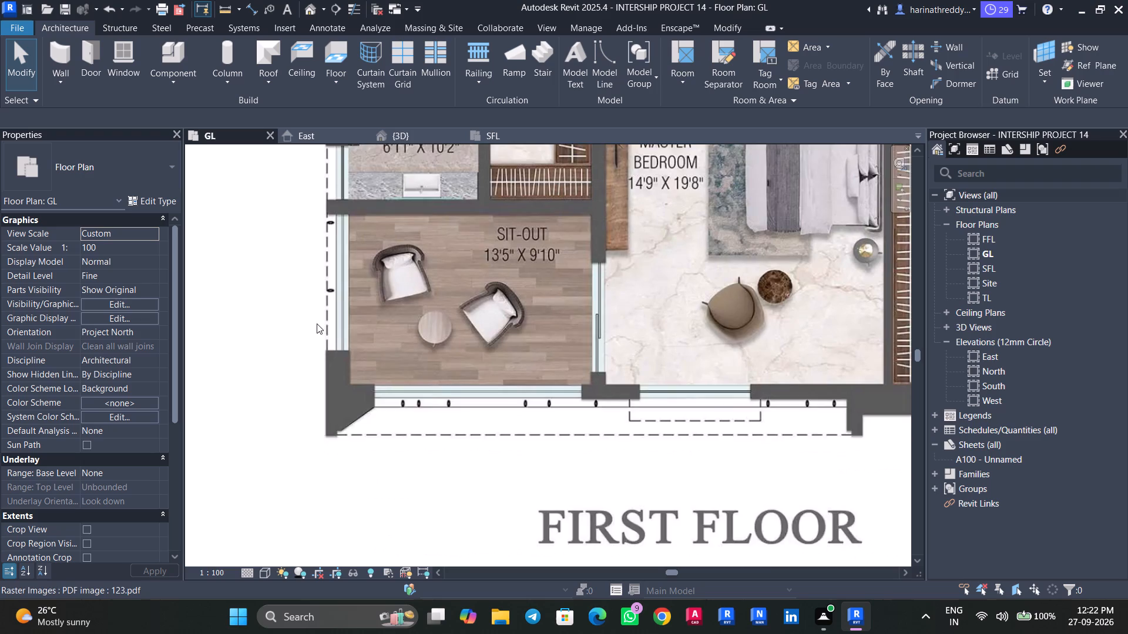
scroll(317, 323, down, 1)
middle_drag(403, 403, 364, 379)
text(wa)
scroll(328, 371, up, 3)
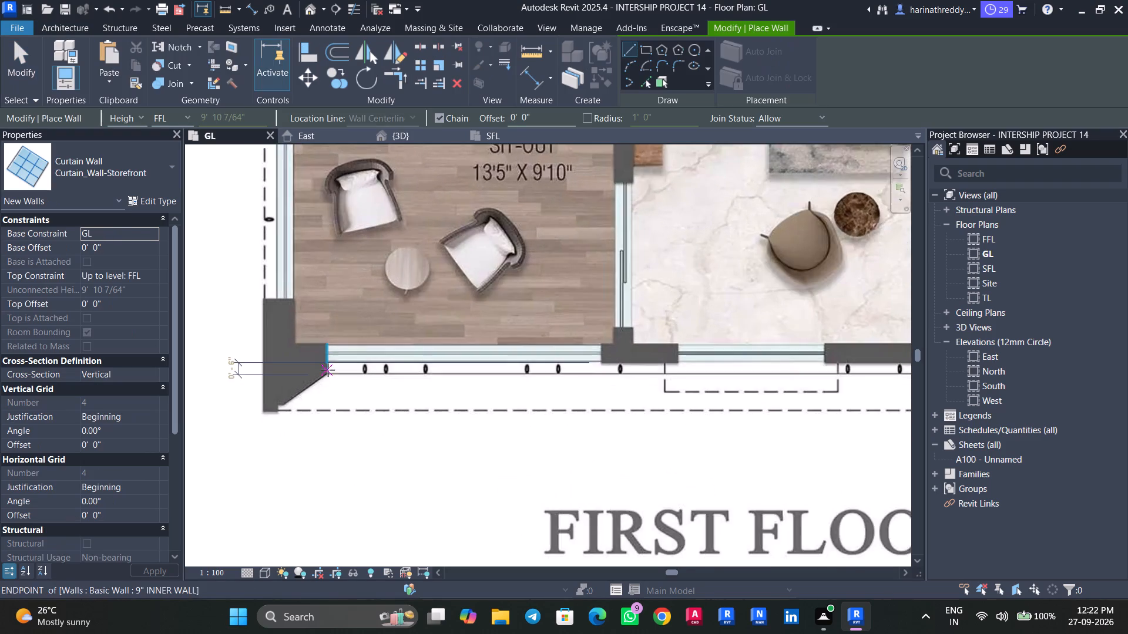
scroll(330, 373, up, 8)
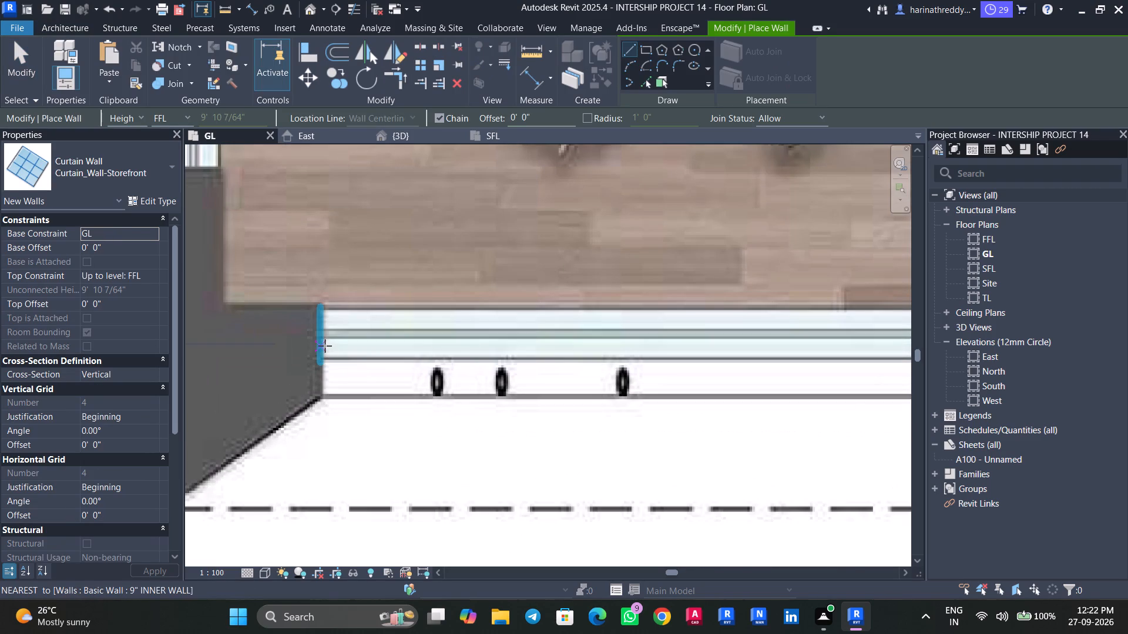
click(324, 345)
key(Escape)
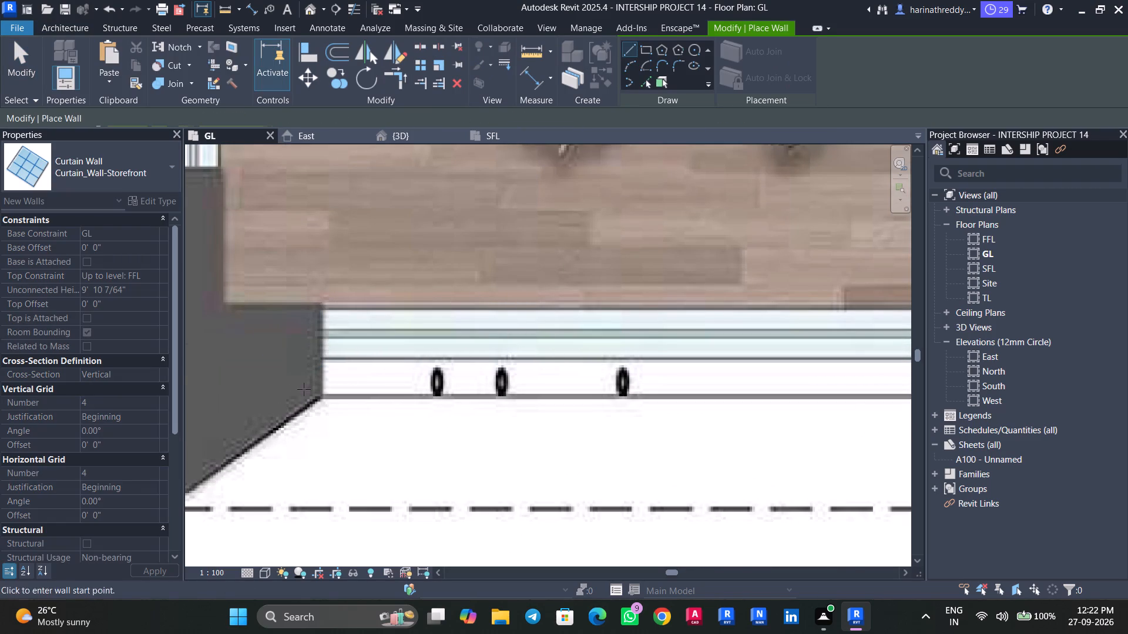
click(321, 381)
middle_drag(600, 383, 481, 384)
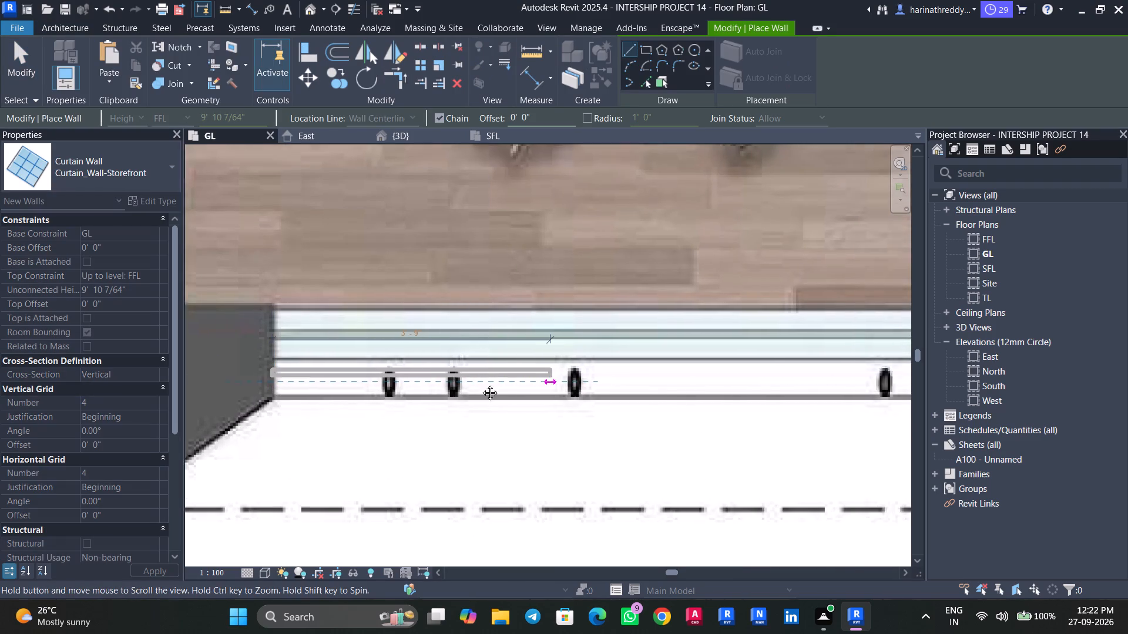
middle_drag(481, 384, 273, 381)
middle_drag(518, 386, 320, 386)
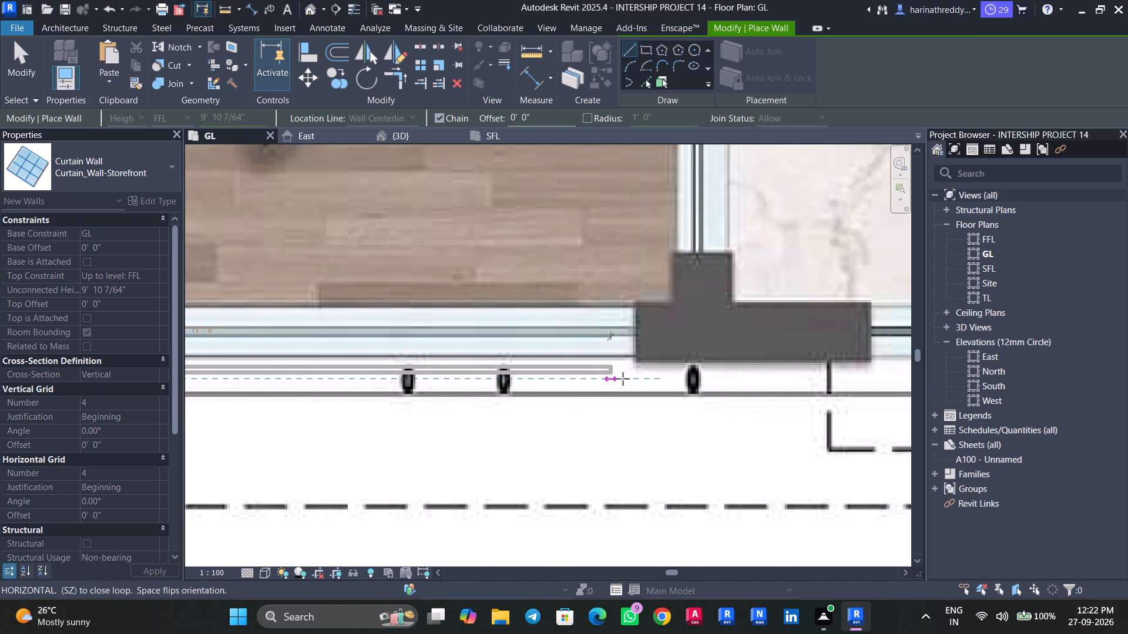
click(636, 376)
key(Escape)
key(Escape)
key(Escape)
key(Escape)
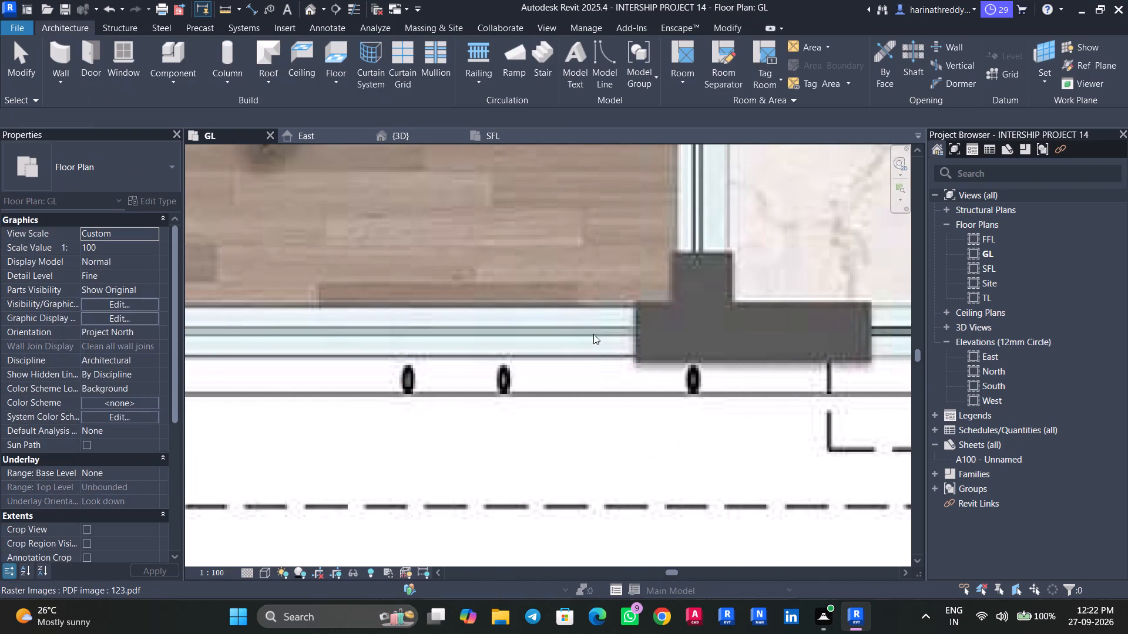
Nudge the sit-out's south storefront curtain wall inward, four increments north, working from the top of the 3D view.
click(412, 142)
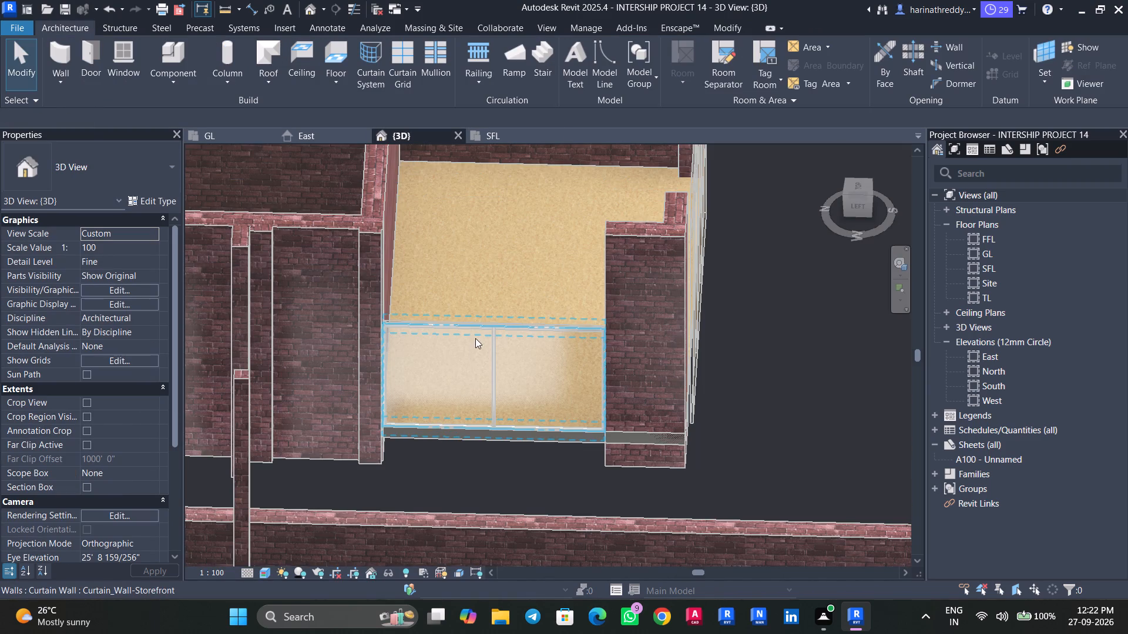
shift+middle_drag(735, 436, 555, 401)
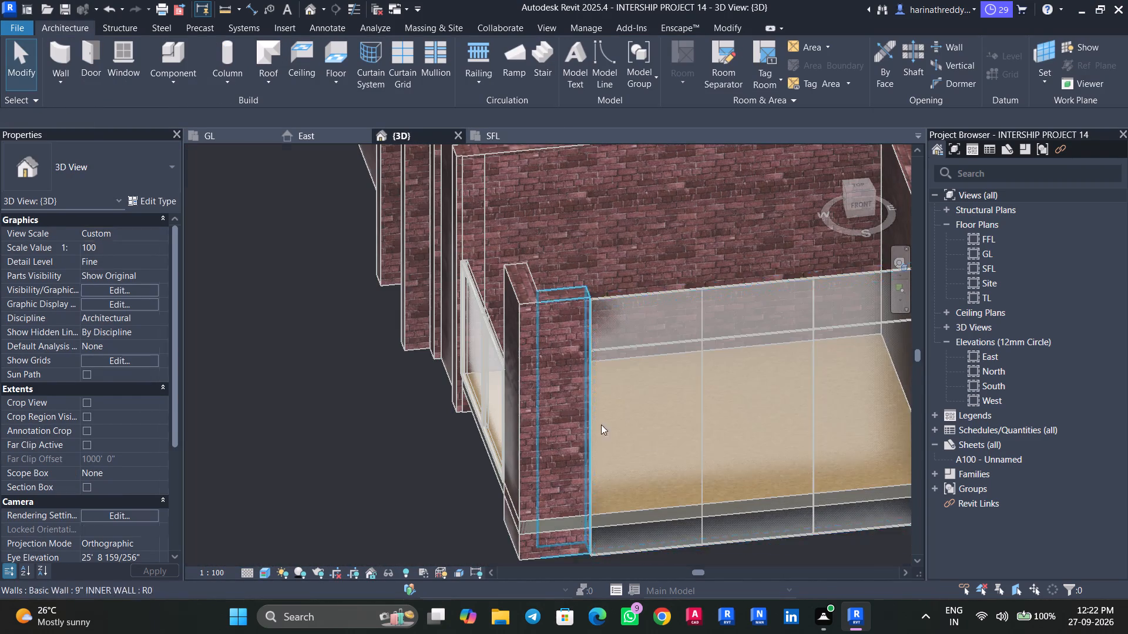
click(731, 443)
shift+middle_drag(719, 443, 761, 606)
middle_drag(724, 503, 761, 569)
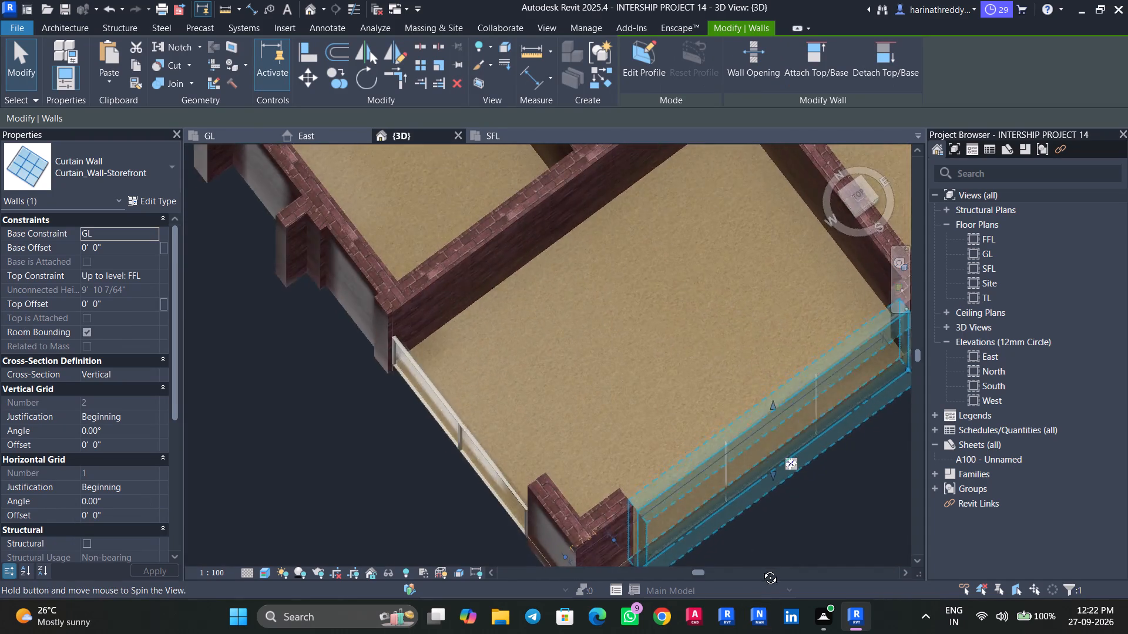
middle_drag(761, 569, 796, 612)
click(857, 196)
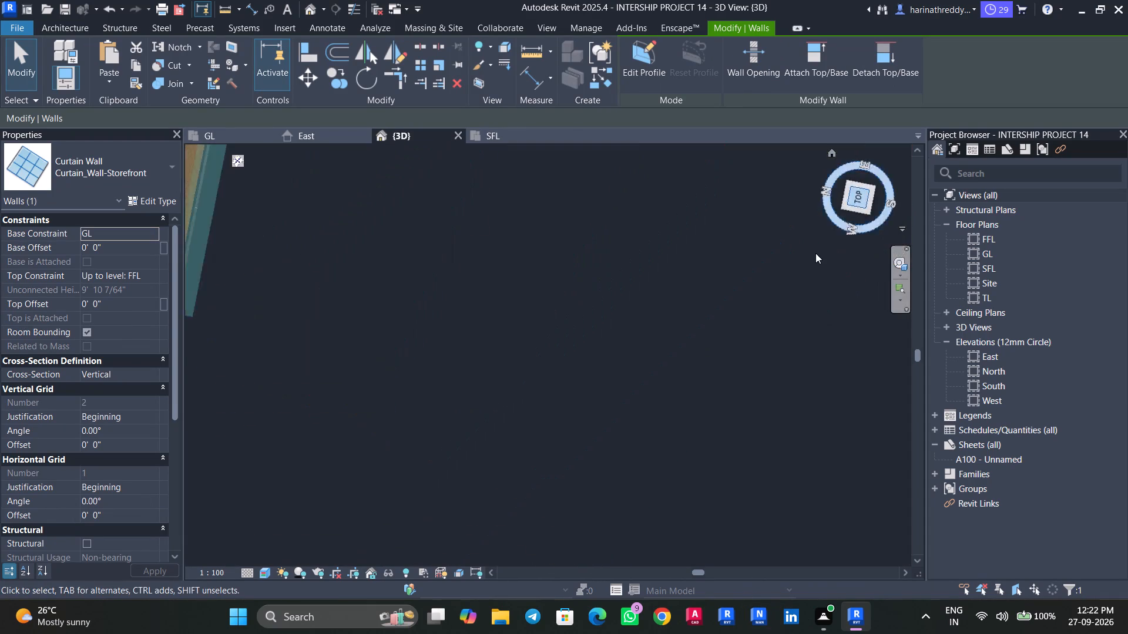
scroll(535, 345, up, 5)
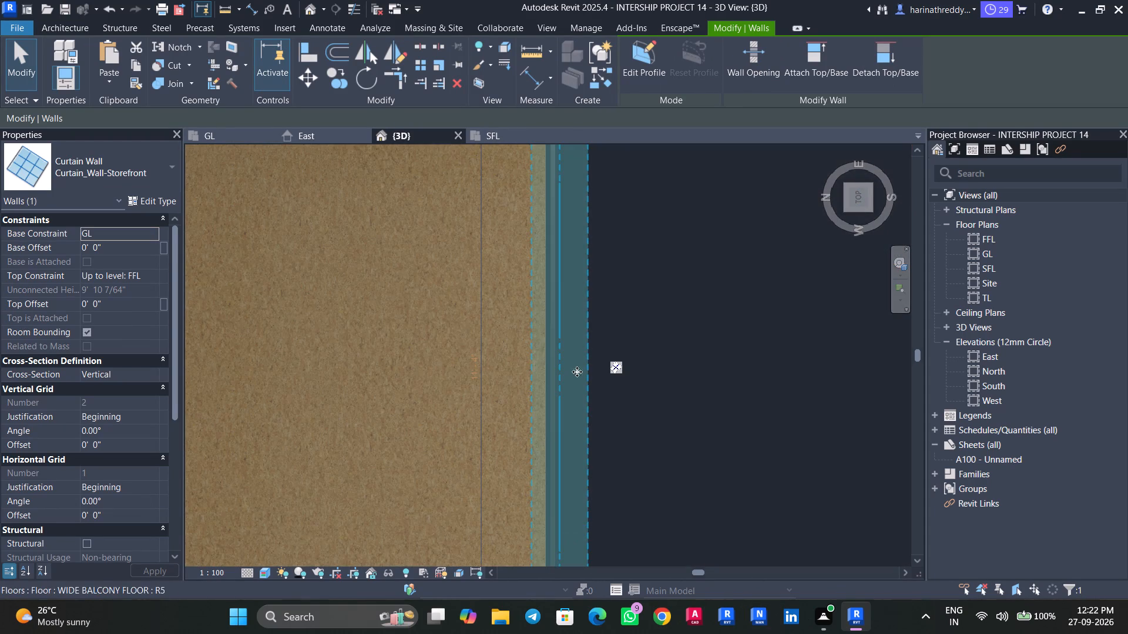
key(Left)
key(Left)
key(Left)
key(Left)
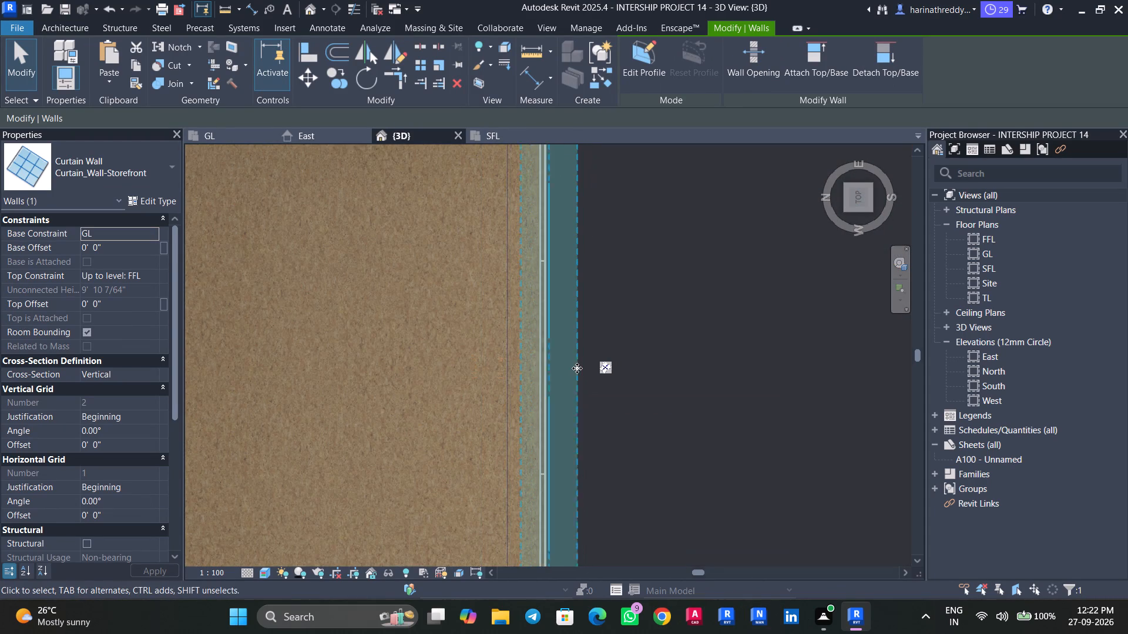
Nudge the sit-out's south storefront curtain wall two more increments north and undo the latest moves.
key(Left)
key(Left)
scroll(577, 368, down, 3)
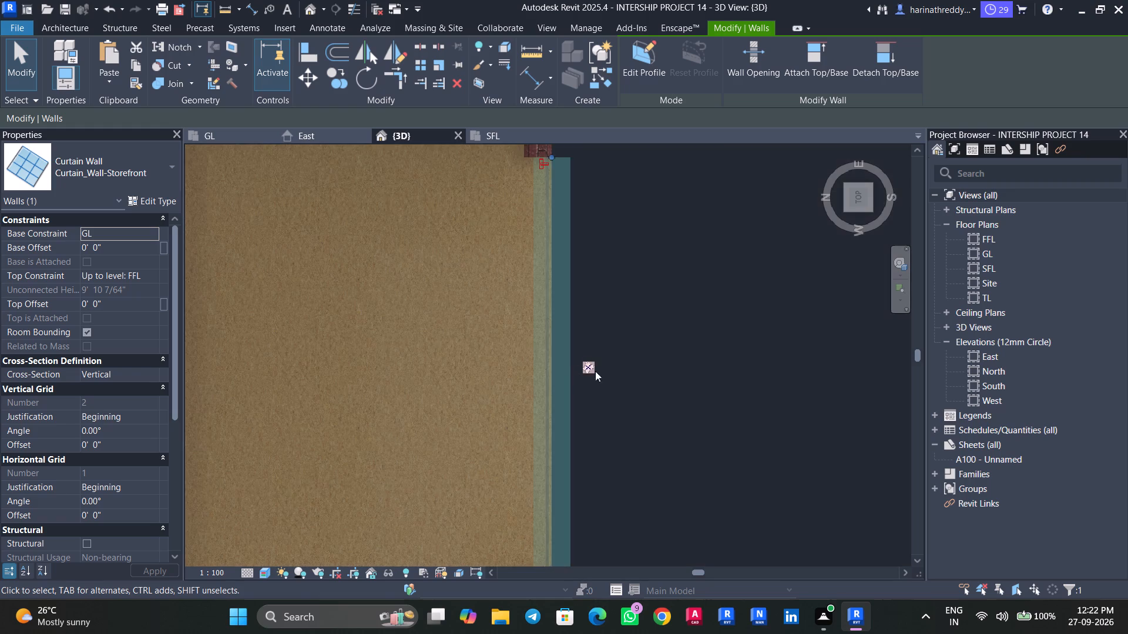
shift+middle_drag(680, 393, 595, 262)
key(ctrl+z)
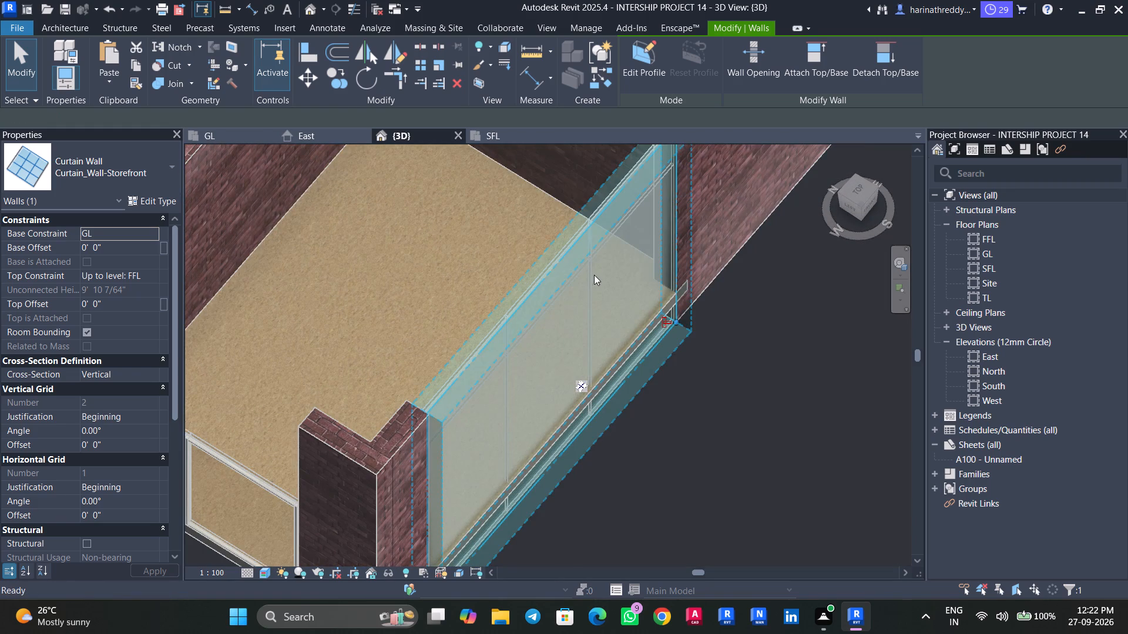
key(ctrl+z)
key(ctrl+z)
Delete the existing storefront curtain wall along the sit-out's south opening.
click(687, 336)
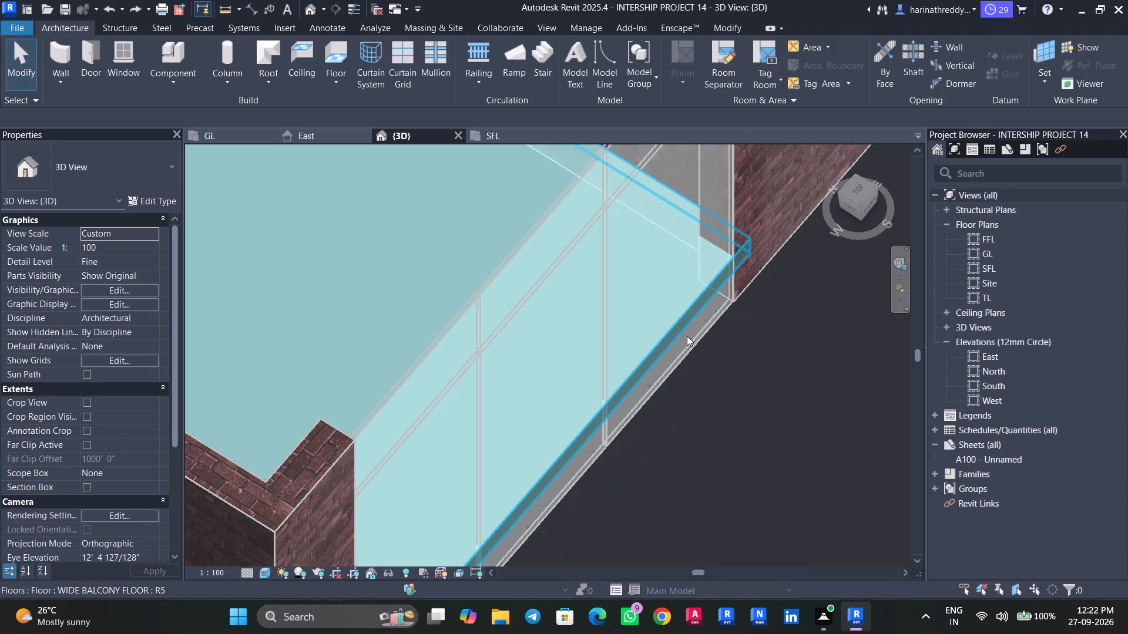
key(Escape)
key(Escape)
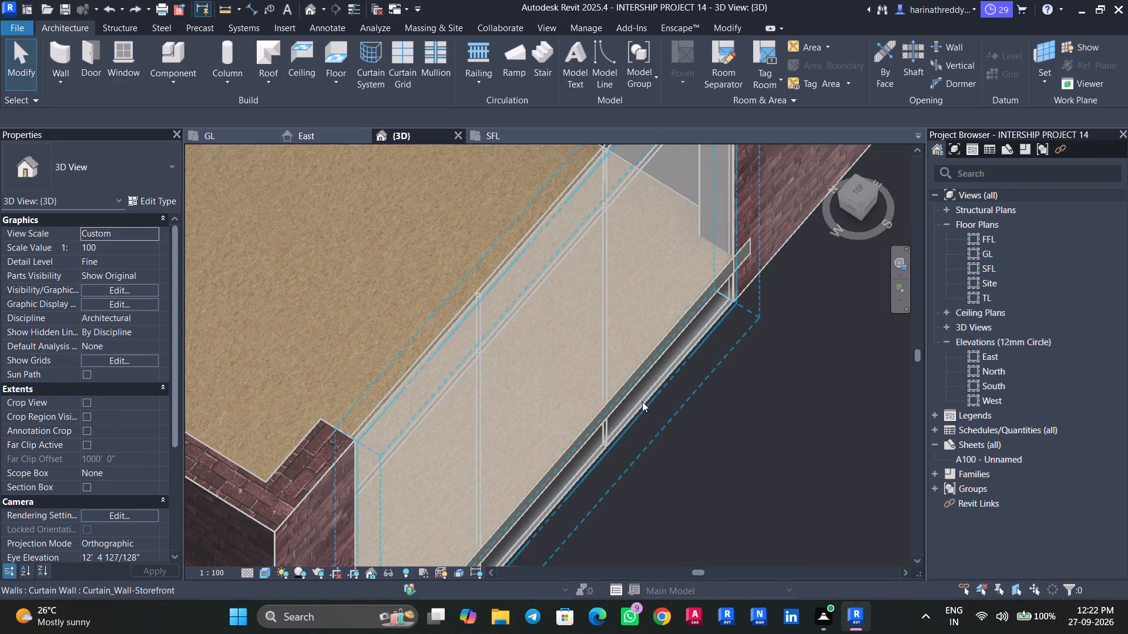
click(642, 402)
key(Delete)
Draw a new Curtain_Wall-Storefront across the sit-out's south opening in 3D, from the L-shaped corner wall to the bedroom-side wall.
click(860, 194)
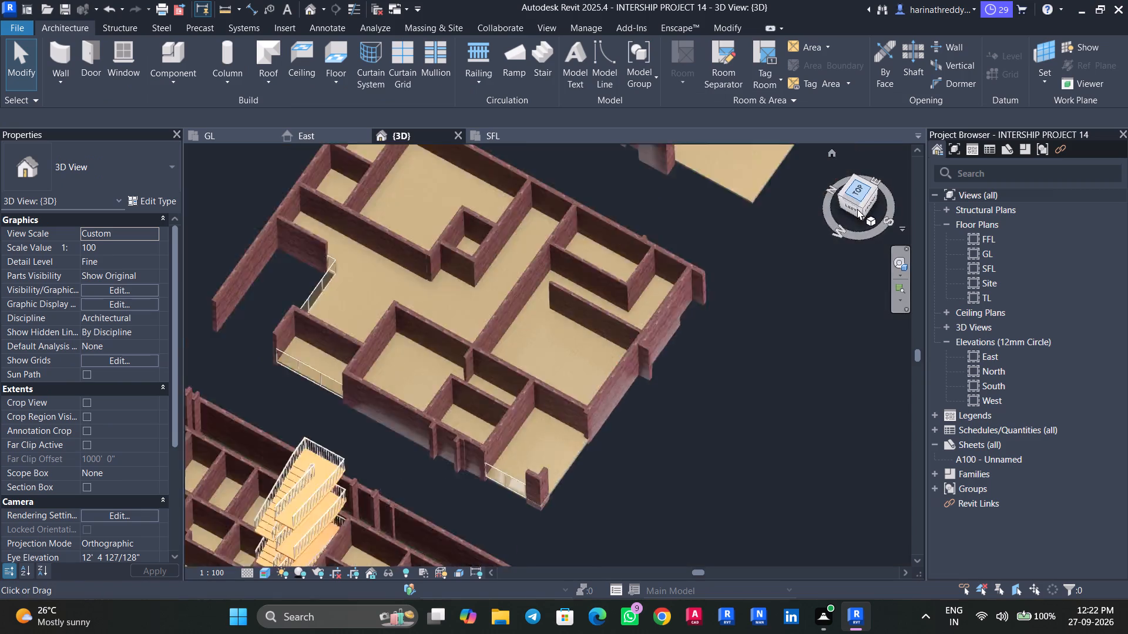
scroll(558, 343, up, 9)
scroll(549, 357, down, 1)
scroll(549, 357, up, 1)
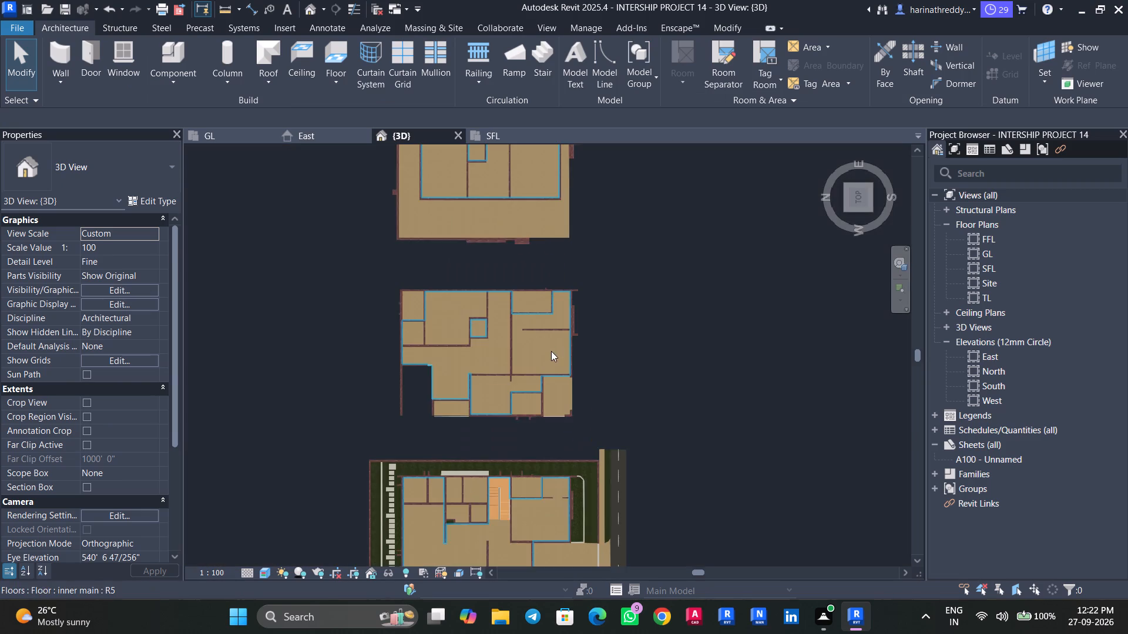
scroll(551, 351, up, 5)
click(582, 431)
scroll(576, 433, up, 4)
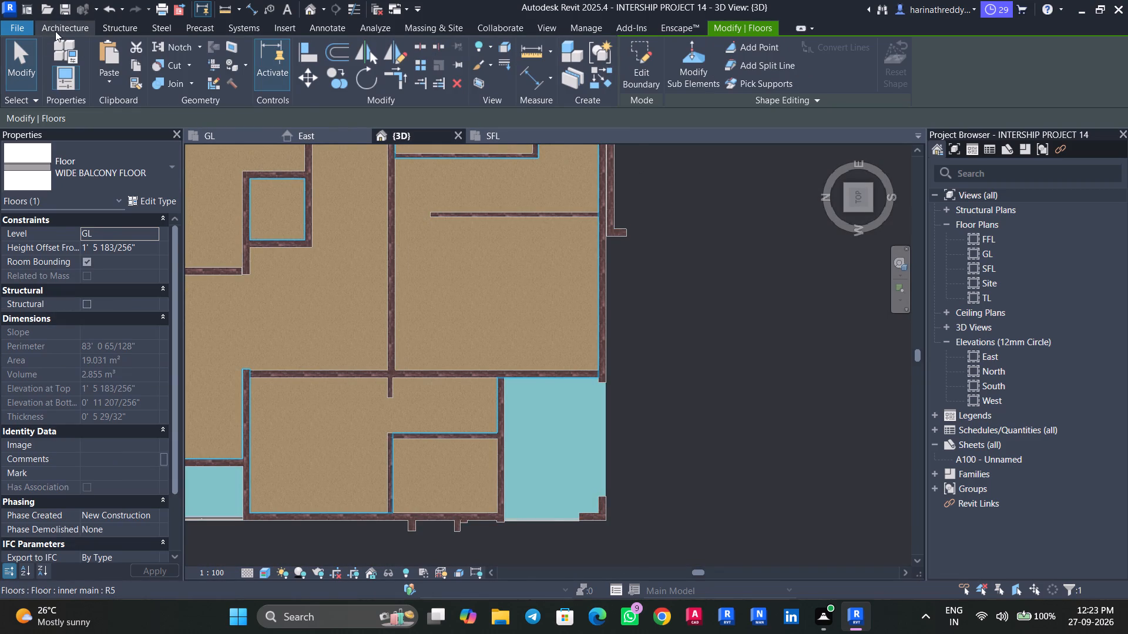
key(Escape)
key(Escape)
text(wa)
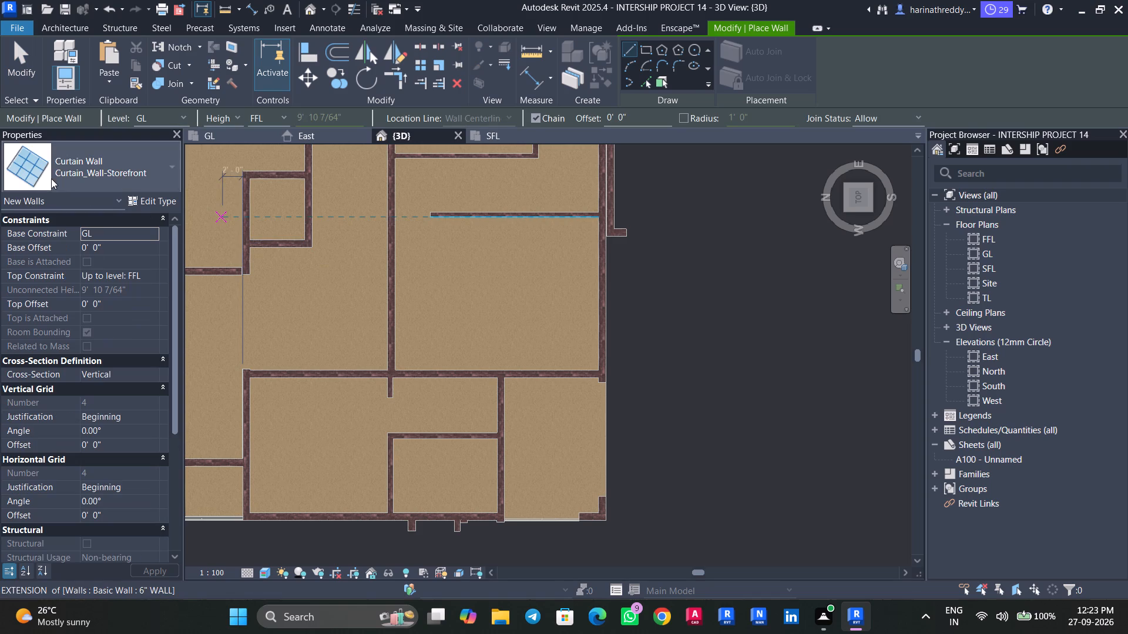
scroll(609, 454, up, 13)
middle_drag(575, 498, 558, 258)
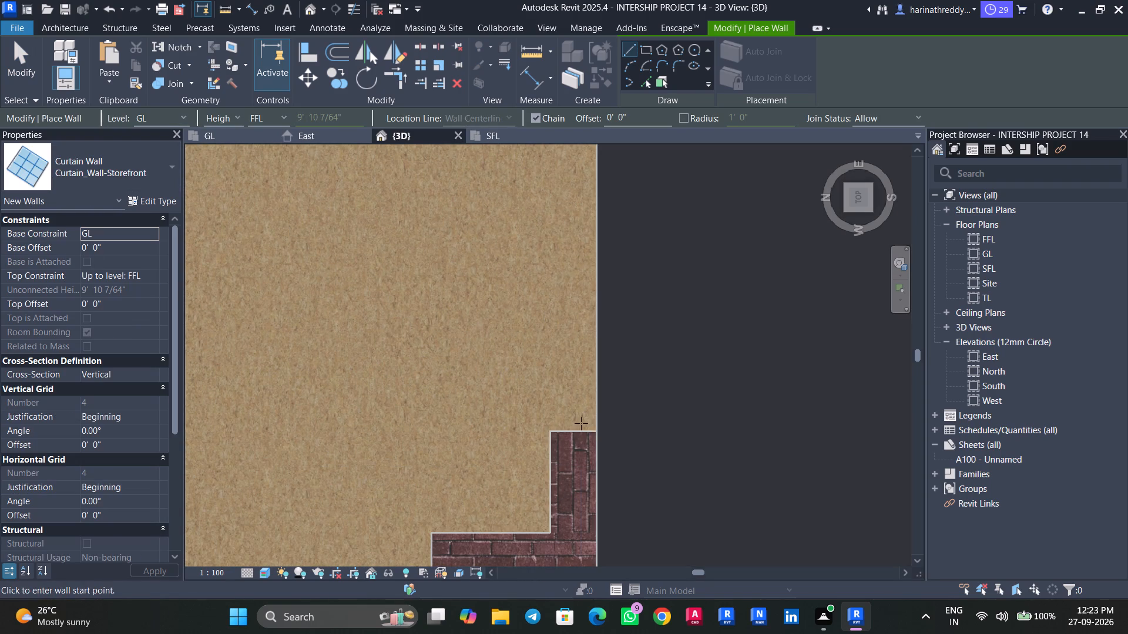
click(587, 431)
middle_drag(586, 213, 582, 449)
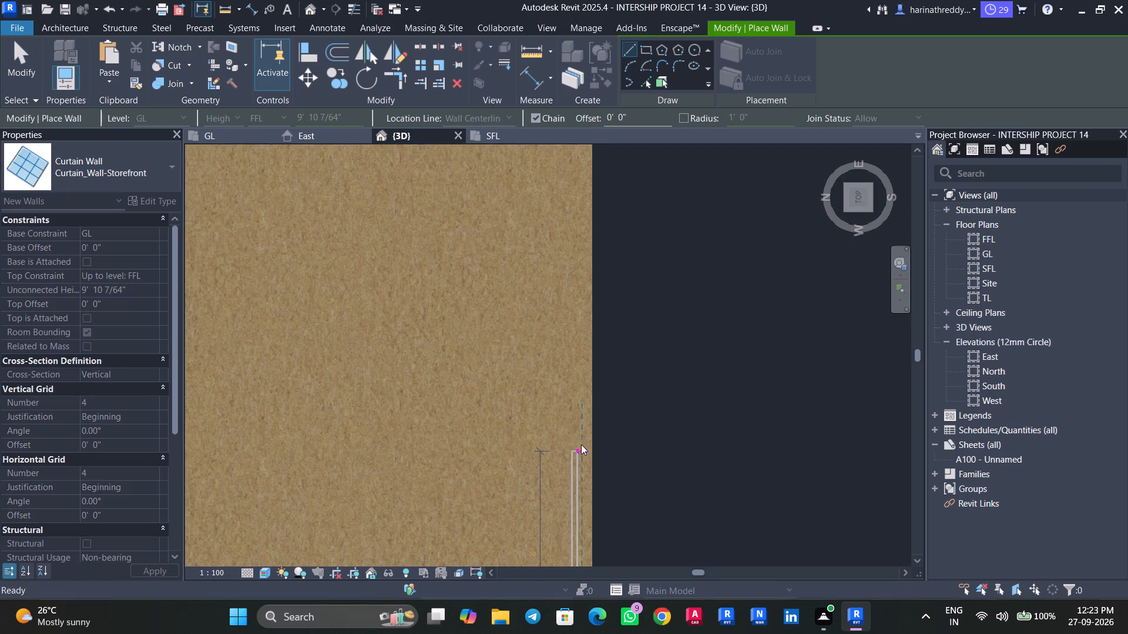
scroll(583, 433, down, 4)
scroll(574, 169, up, 4)
middle_drag(578, 168, 579, 283)
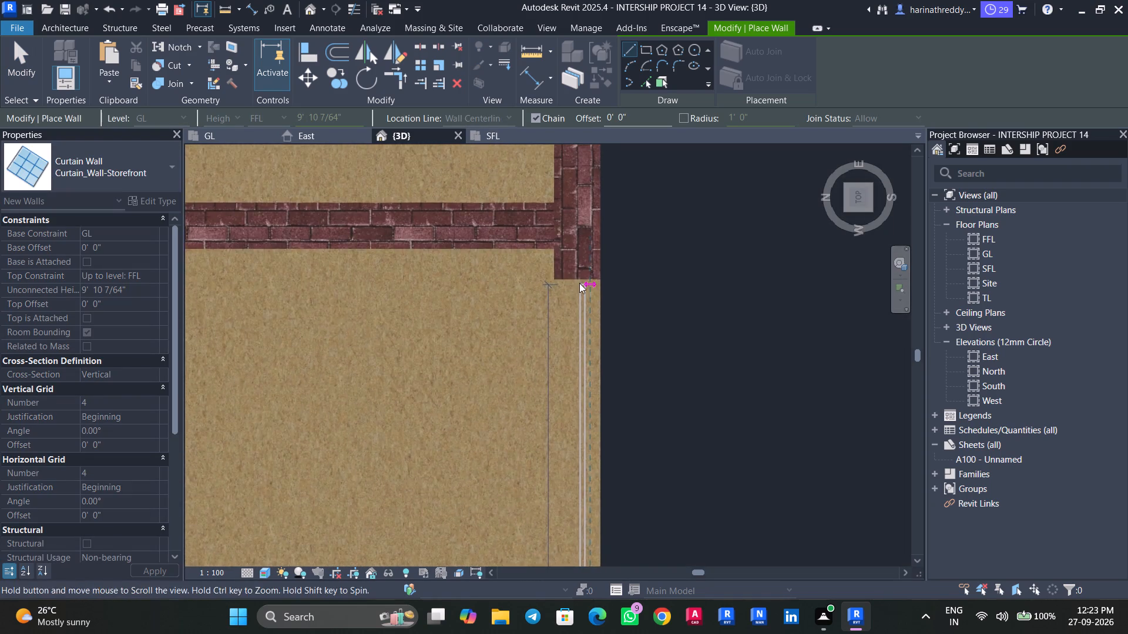
scroll(579, 283, up, 6)
click(588, 275)
key(Escape)
key(Escape)
key(Escape)
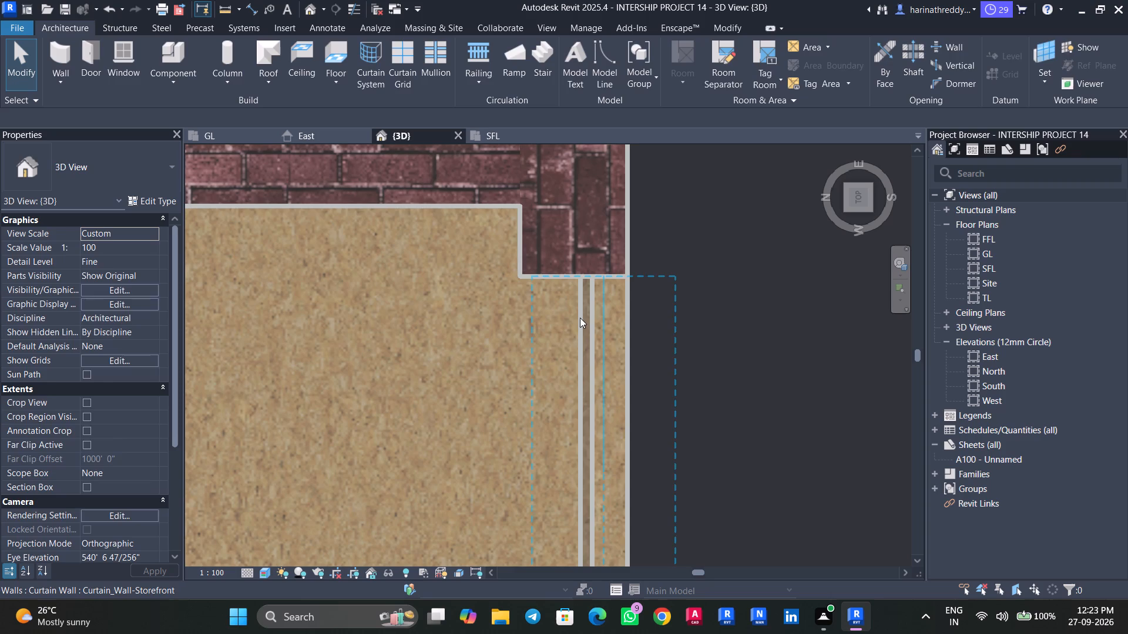
Set the new south storefront curtain wall's base offset to 450 mm and its top offset to -4'.
click(580, 318)
click(123, 248)
text(450mm)
key(Return)
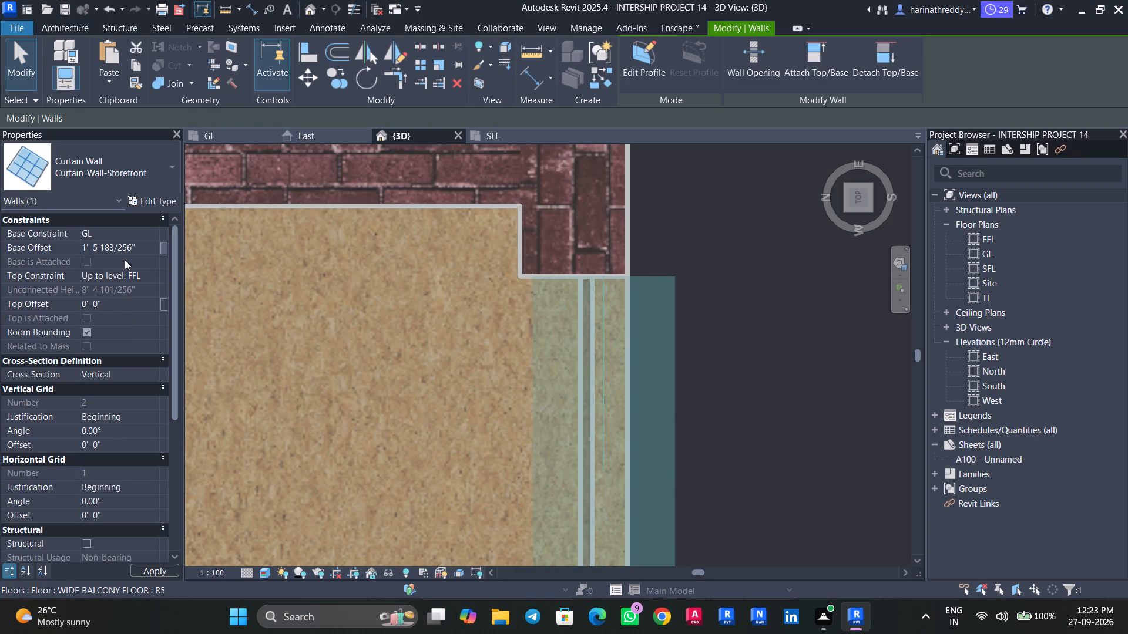
click(137, 308)
key(minus)
text(4')
key(Return)
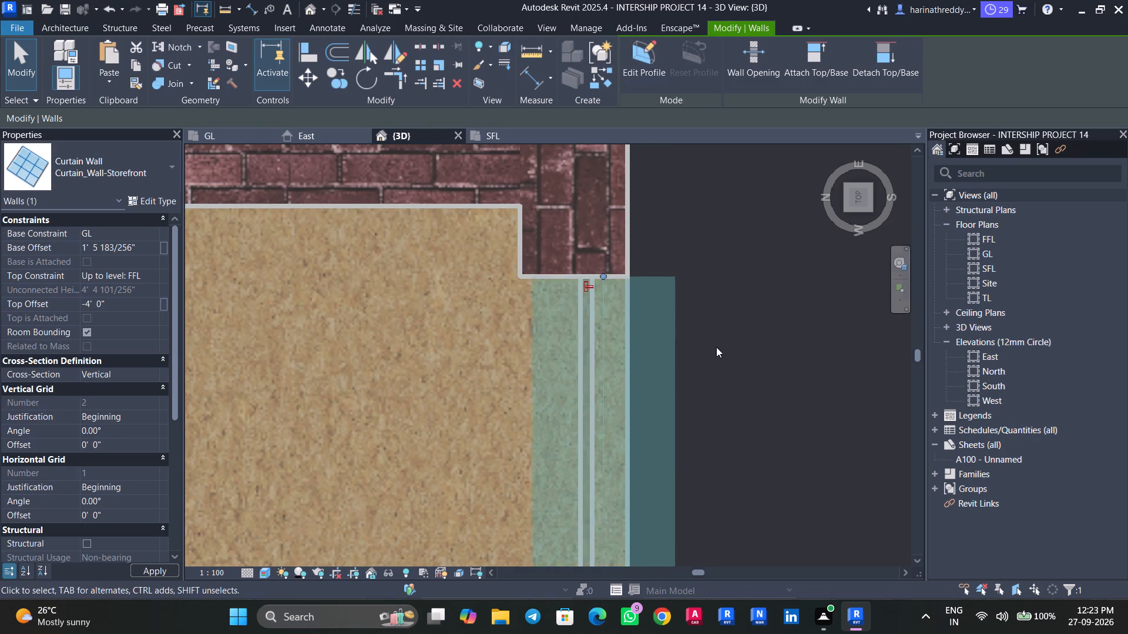
scroll(716, 349, down, 2)
shift+middle_drag(780, 503, 632, 259)
scroll(613, 294, down, 5)
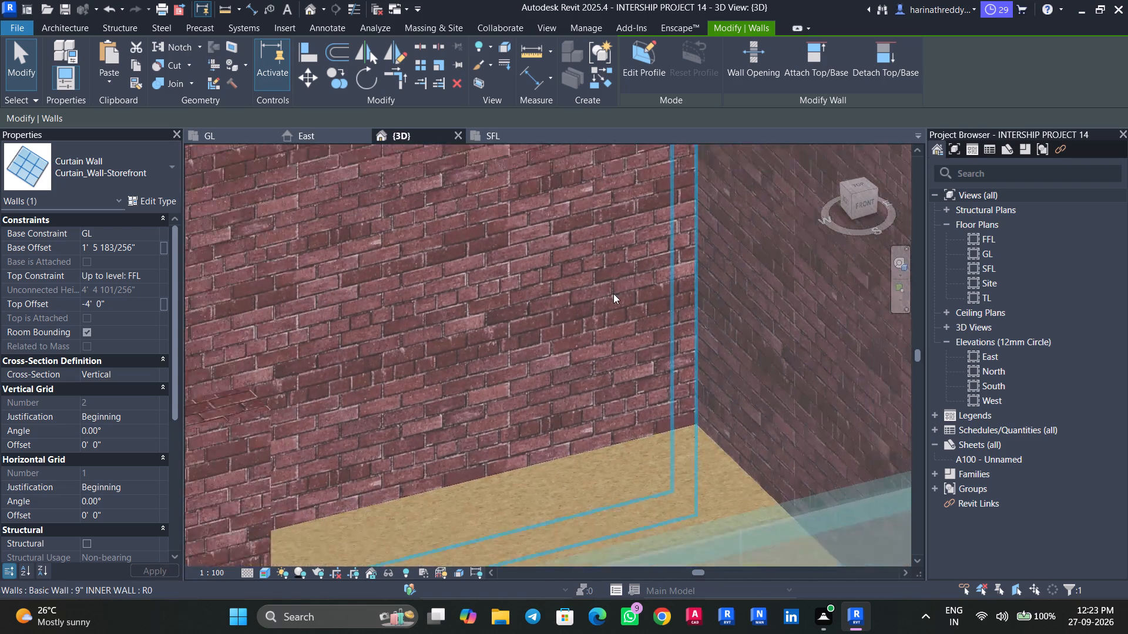
scroll(613, 294, down, 6)
key(Escape)
key(Escape)
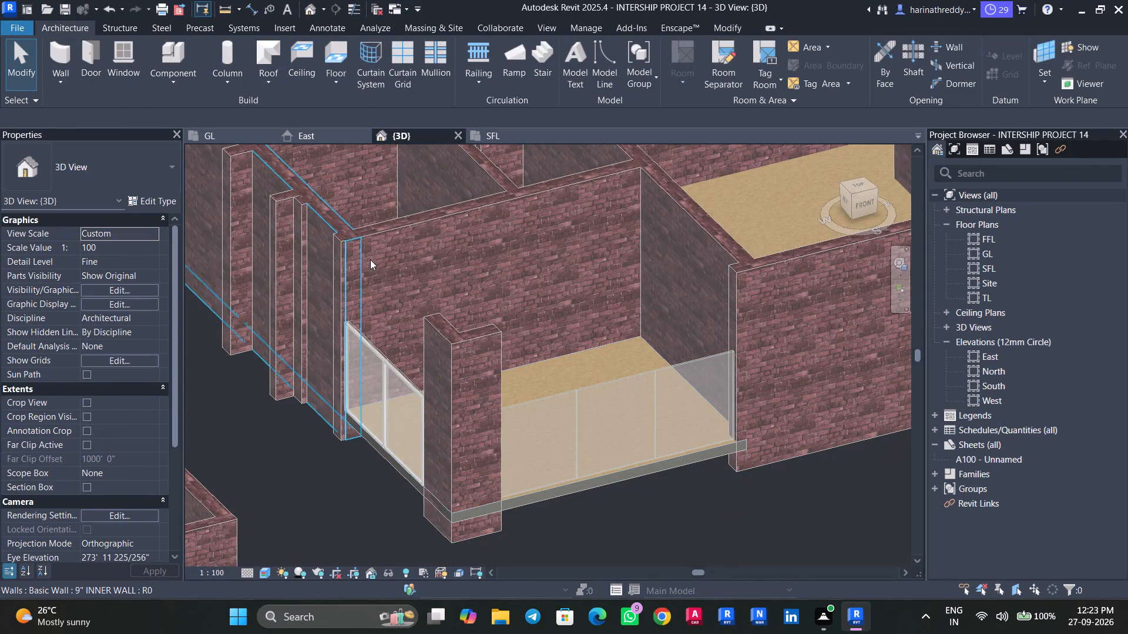
Place 30mm_Square rectangular mullions on all grid lines of the sit-out's south curtain wall.
click(436, 55)
click(711, 77)
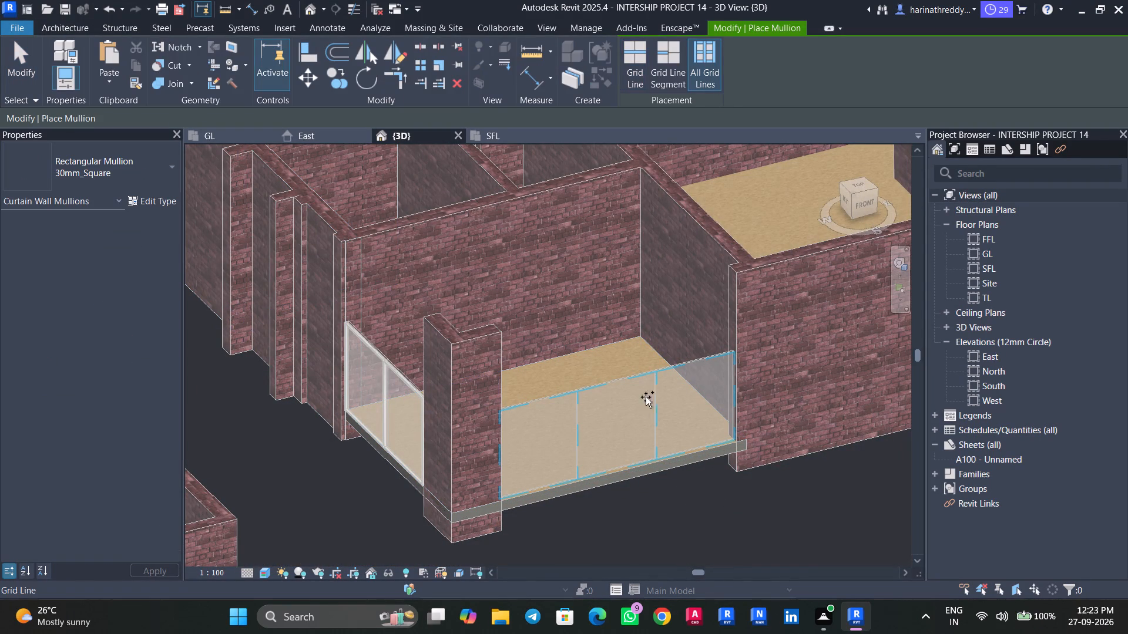
click(638, 415)
key(Escape)
key(Escape)
Open the boundary sketch of the sit-out's WIDE BALCONY FLOOR for editing.
scroll(652, 511, down, 4)
shift+middle_drag(652, 524, 709, 550)
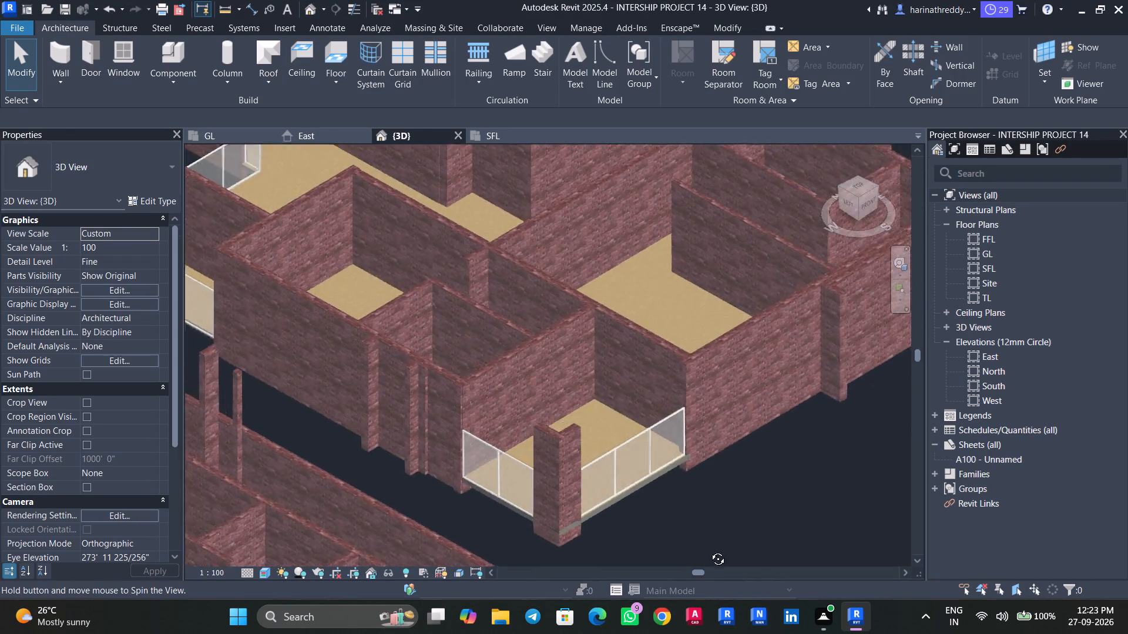
shift+middle_drag(709, 550, 749, 558)
scroll(741, 528, down, 1)
scroll(741, 528, up, 1)
scroll(741, 528, down, 1)
shift+middle_drag(739, 521, 717, 548)
scroll(601, 549, up, 7)
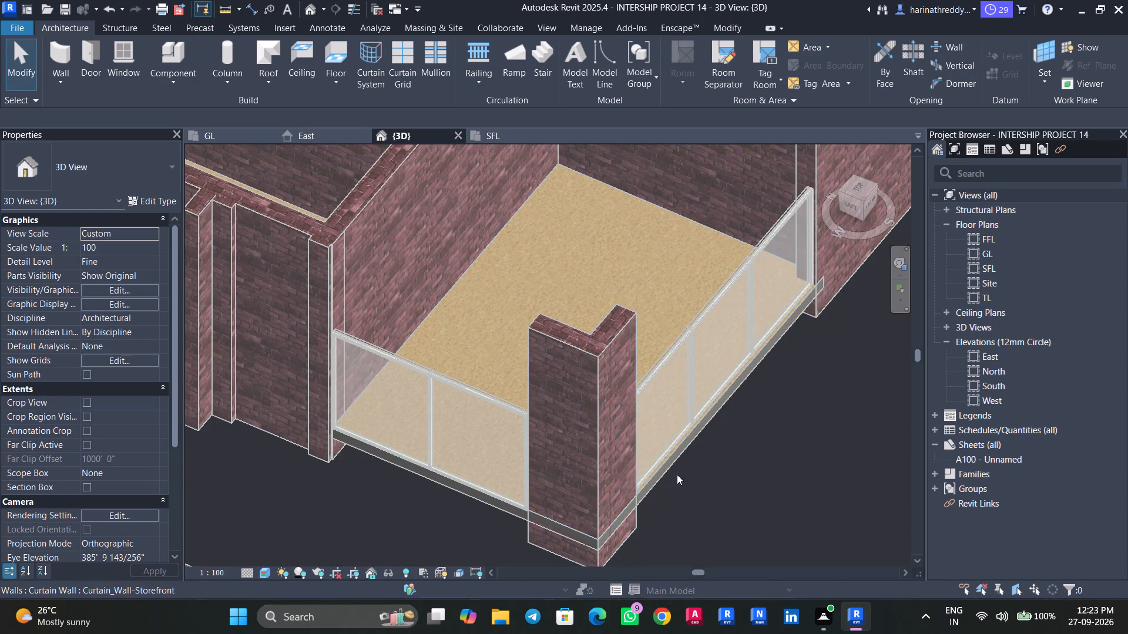
click(550, 231)
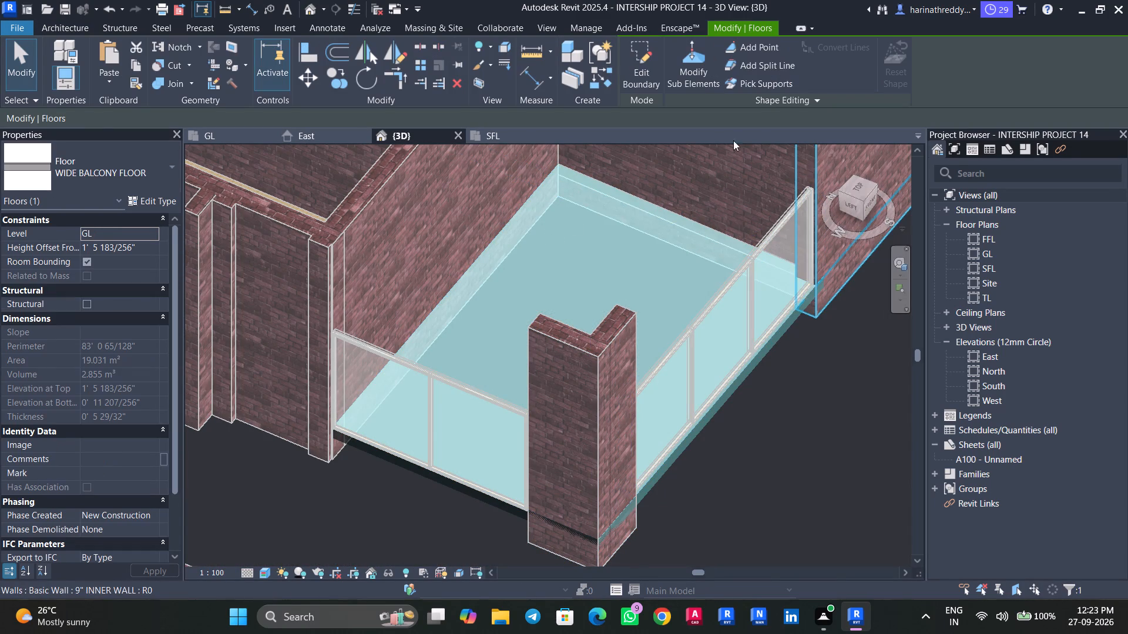
click(633, 57)
Sketch boundary rectangles over both legs of the L-shaped corner wall, one 2' 4 3/4" long, the other 1' 11" by 9".
click(852, 191)
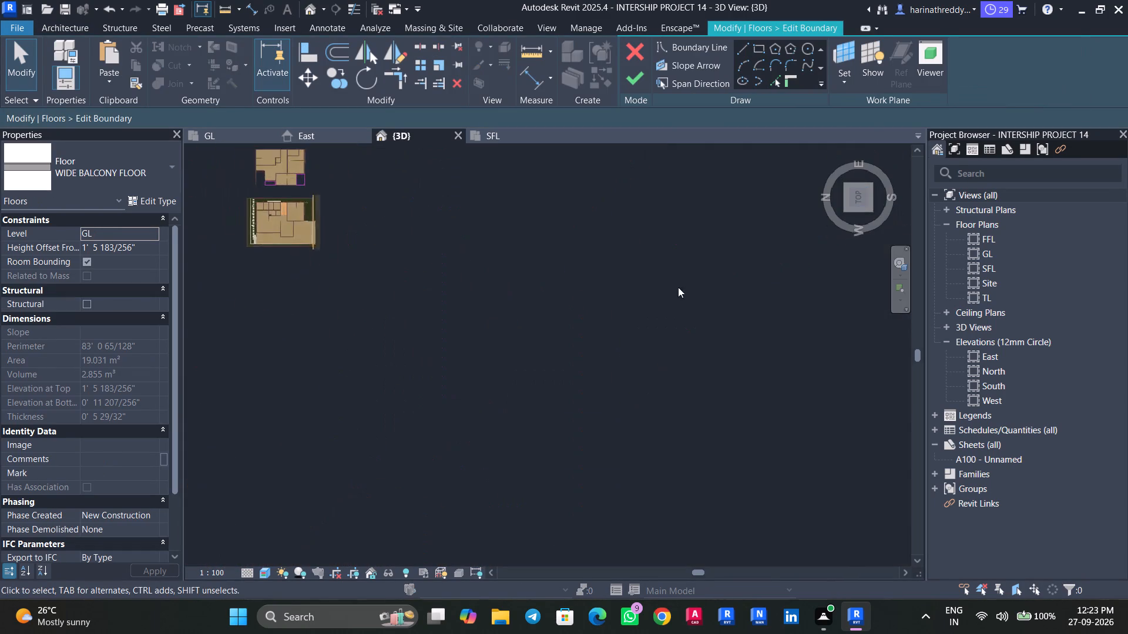
click(760, 49)
scroll(568, 369, up, 5)
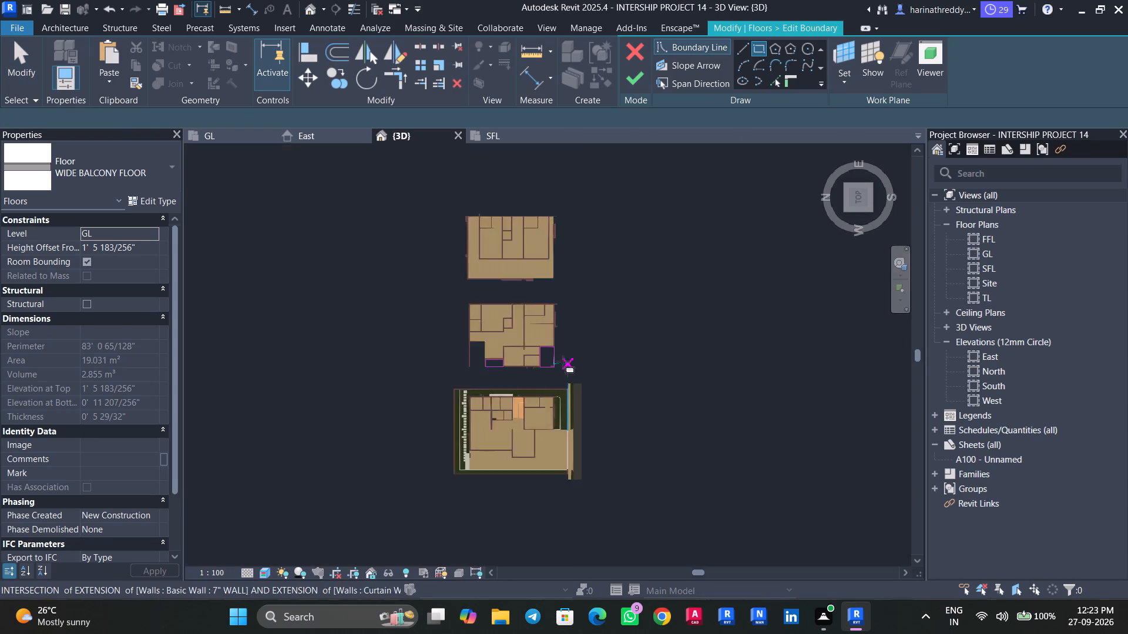
scroll(563, 362, up, 20)
scroll(563, 362, up, 1)
scroll(512, 387, down, 1)
scroll(512, 387, up, 5)
middle_drag(523, 374, 518, 456)
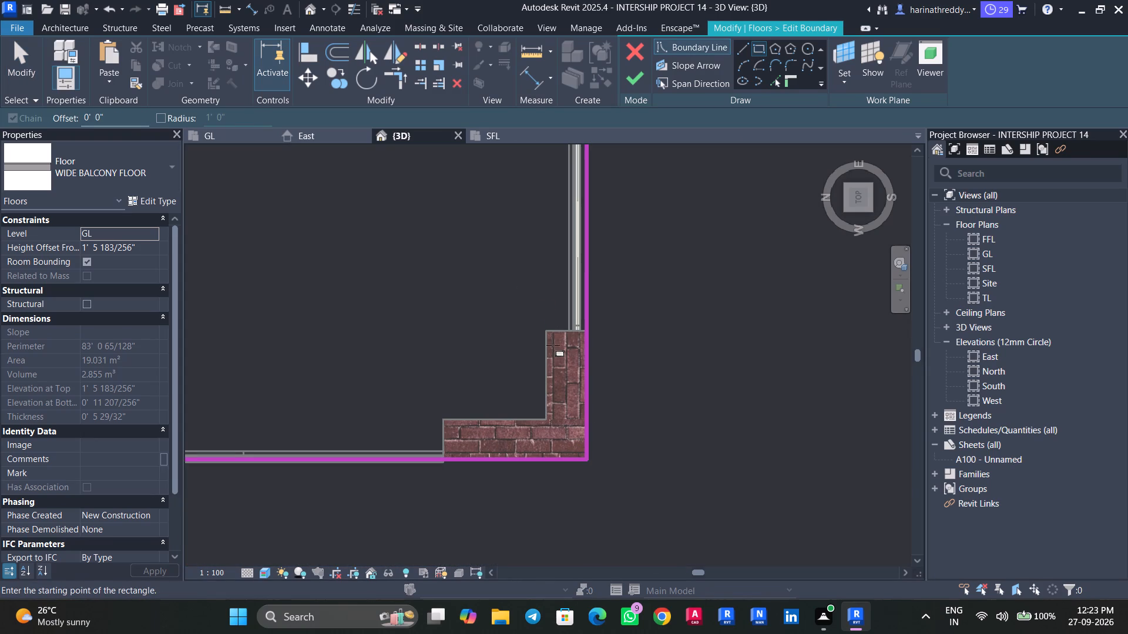
click(550, 333)
click(584, 457)
key(Escape)
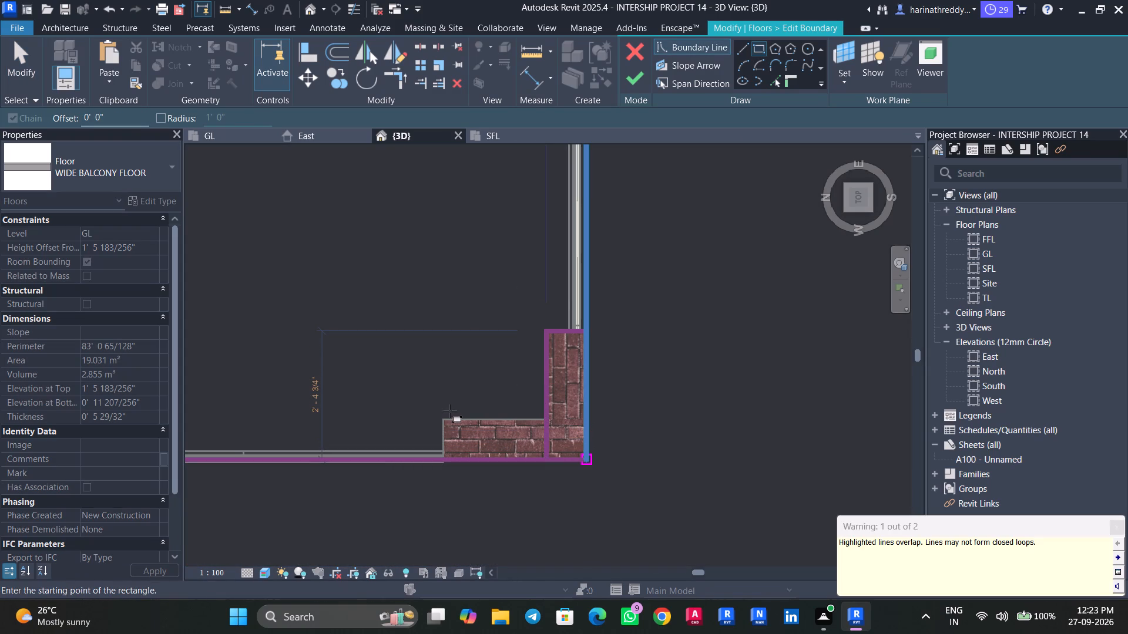
click(447, 419)
click(546, 460)
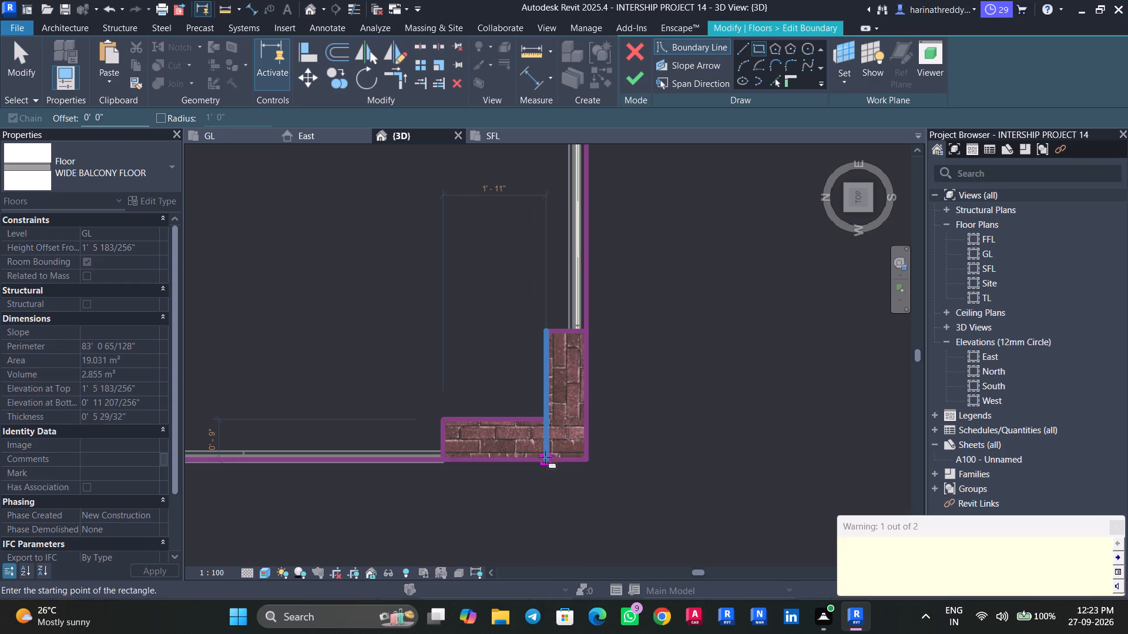
key(Escape)
key(Escape)
Trim the rectangle edges to meet at the corner wall's inner corner and delete the leftover line crossing the wall.
key(t)
key(r)
click(503, 421)
click(550, 392)
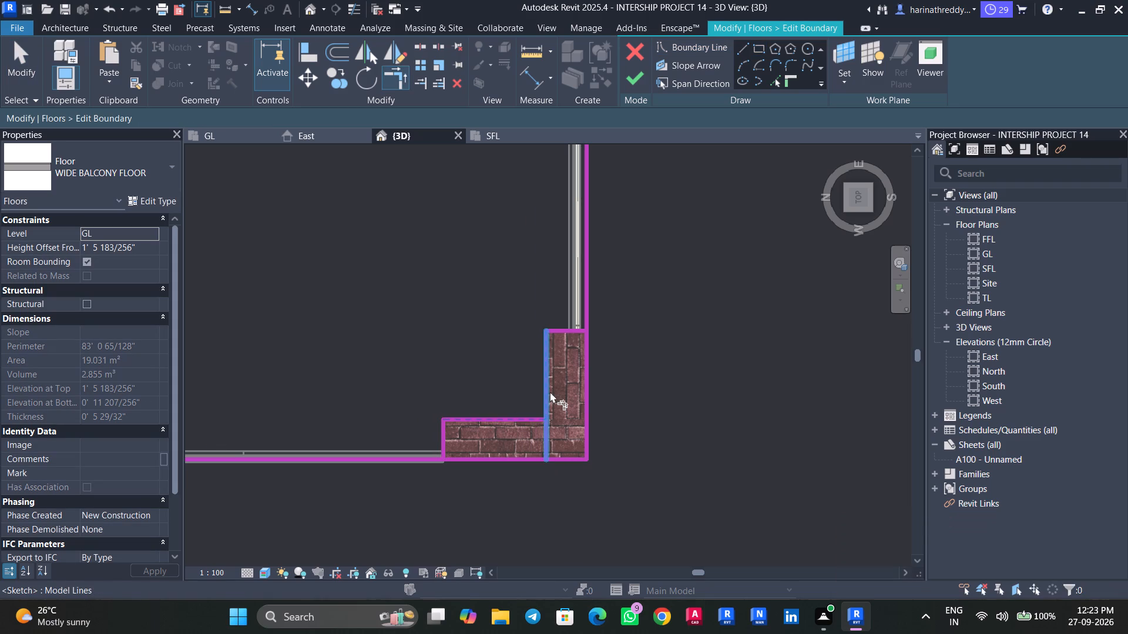
key(Escape)
click(549, 439)
key(Delete)
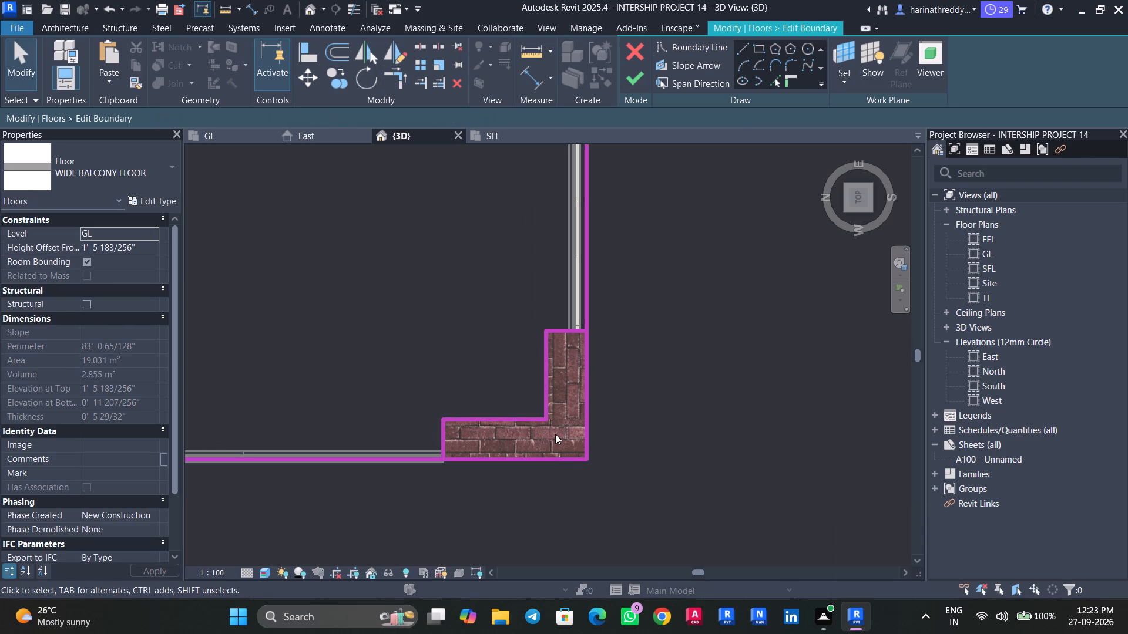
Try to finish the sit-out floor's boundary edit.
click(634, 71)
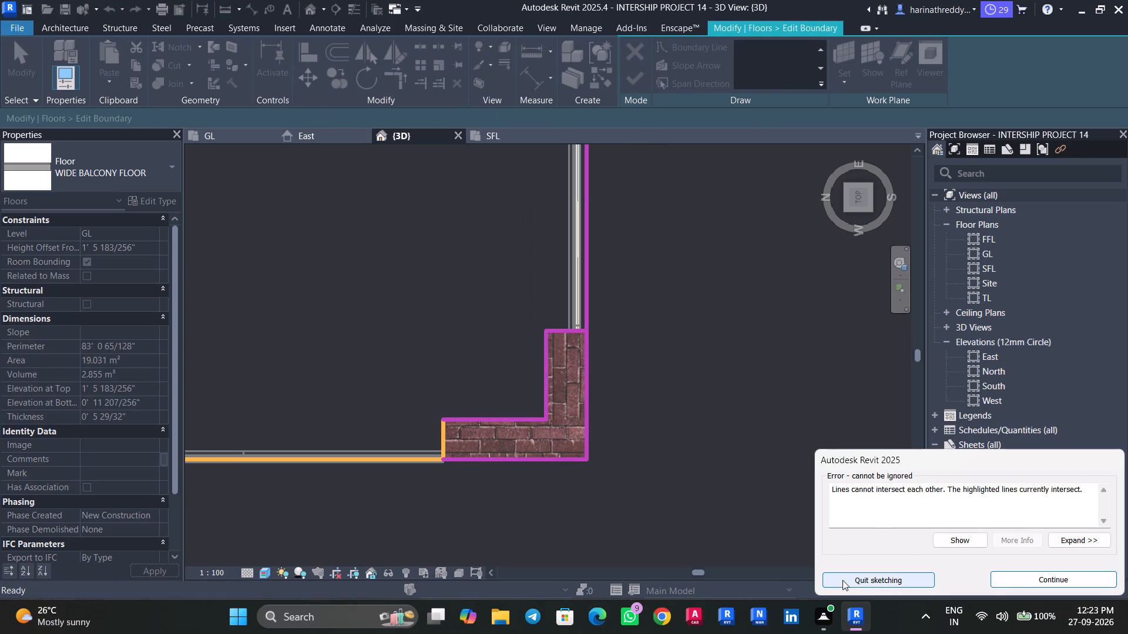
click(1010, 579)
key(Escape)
Delete the boundary lines on the corner wall's north end and outer faces, plus the floor's west edge line.
click(442, 438)
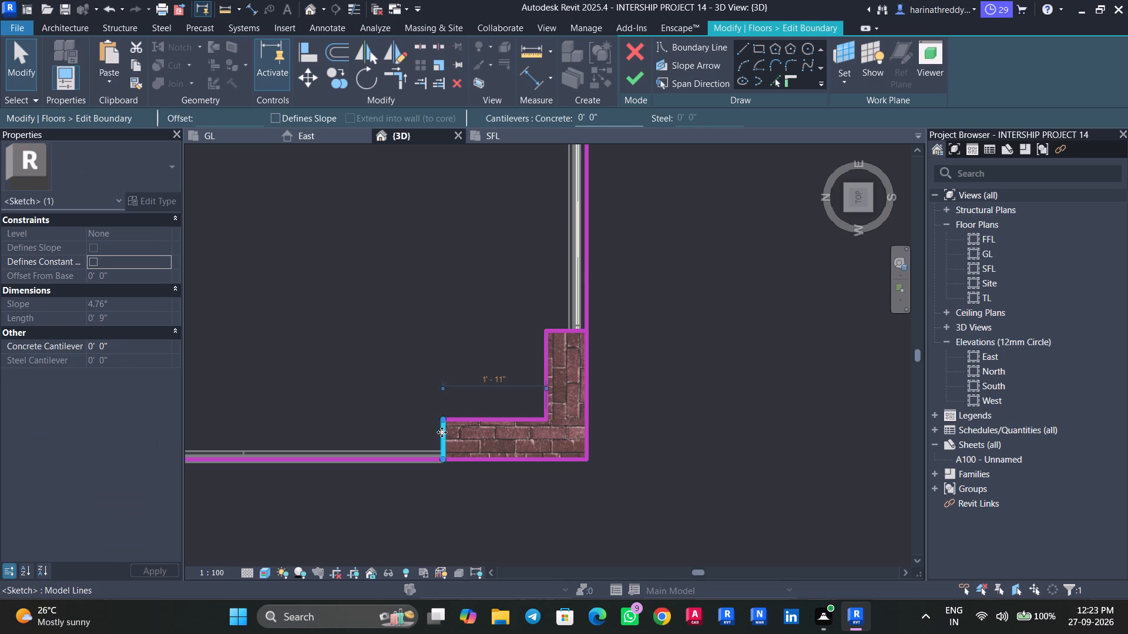
key(Delete)
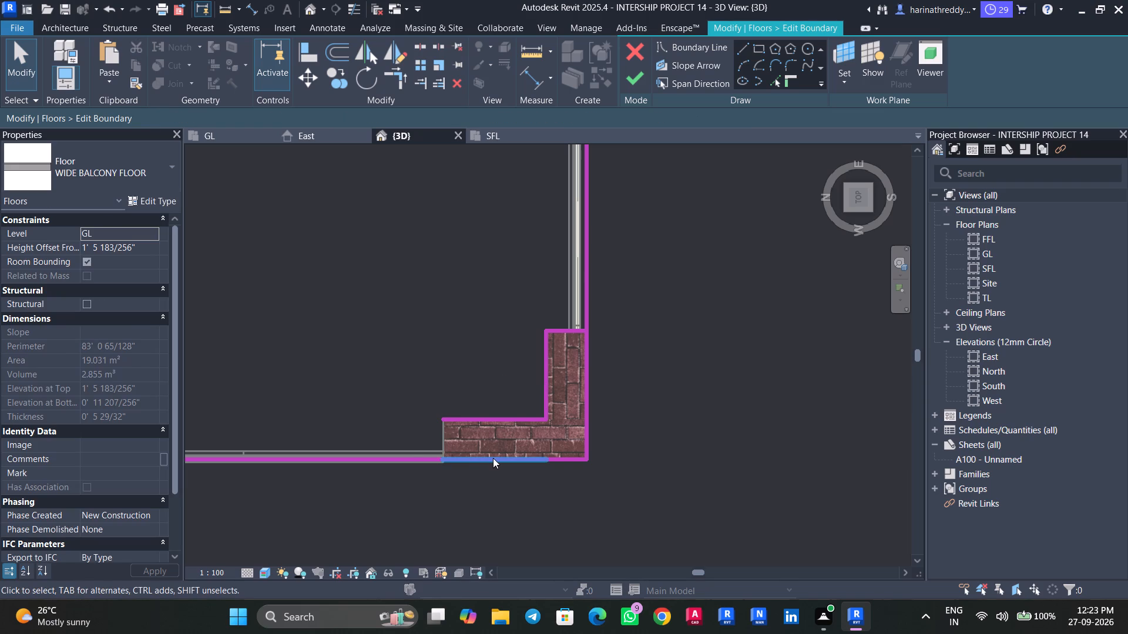
click(493, 458)
key(Escape)
click(527, 464)
key(Delete)
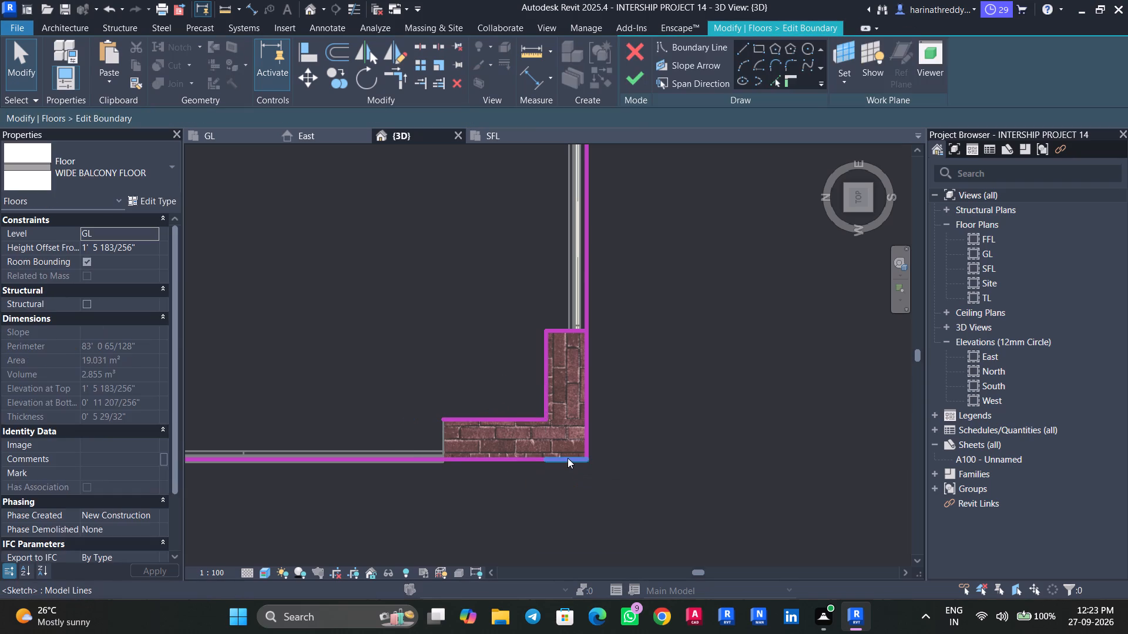
click(568, 458)
key(Delete)
click(585, 437)
key(Delete)
click(541, 456)
key(Delete)
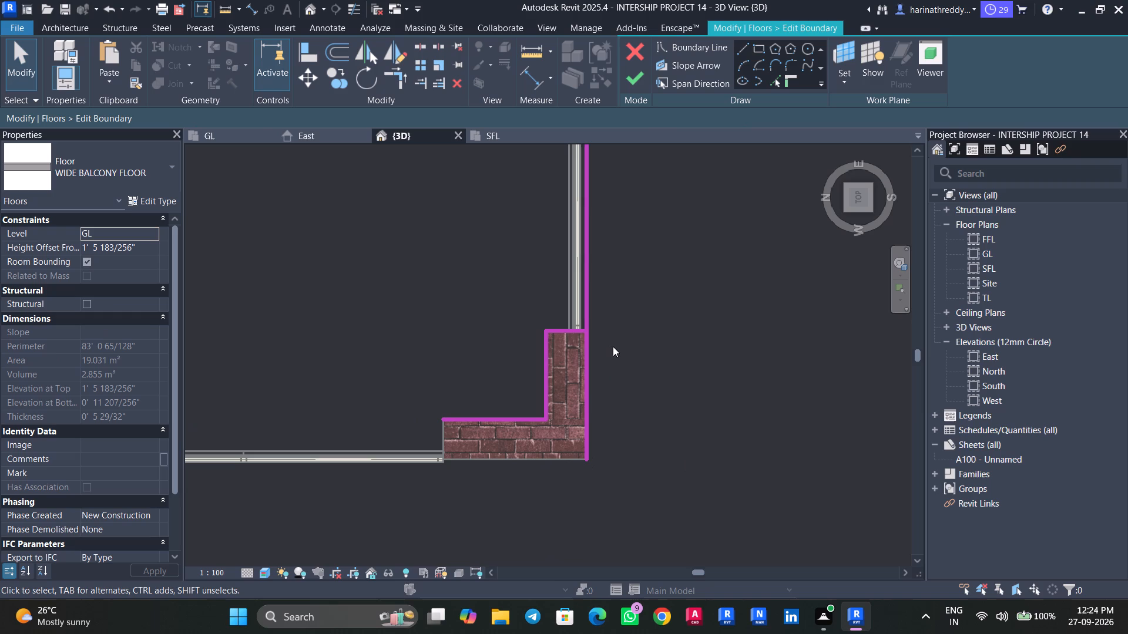
Trim the floor's south boundary line to the short line at the corner wall's east end.
key(t)
key(r)
click(565, 329)
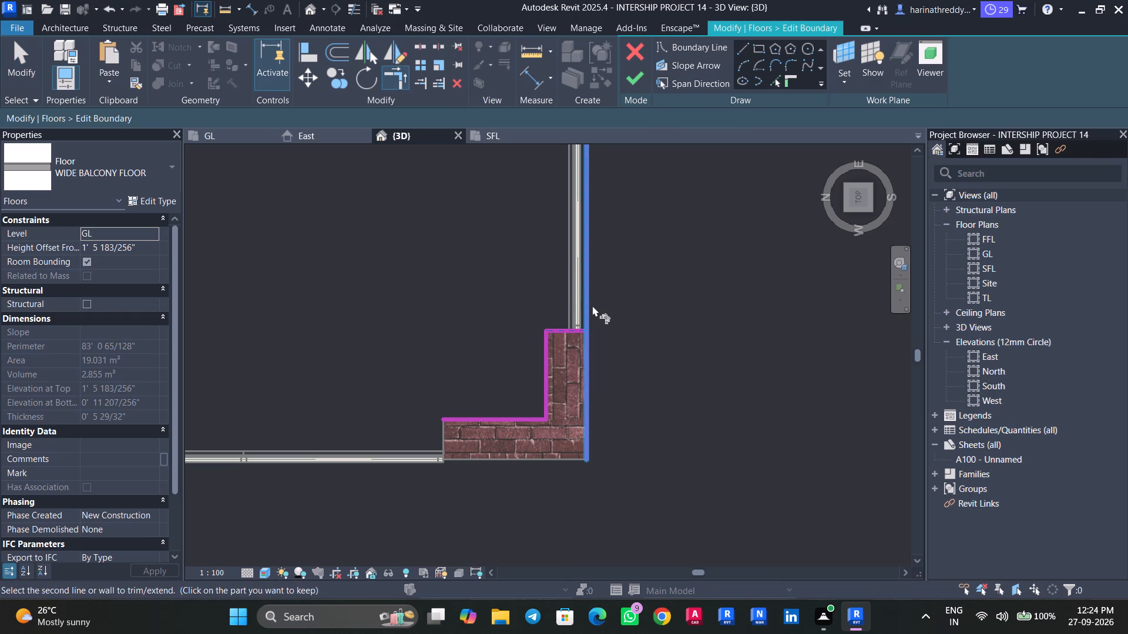
click(588, 302)
key(Escape)
key(Escape)
Draw floor boundary lines about 7'-5" along the sit-out's west storefront wall and up the corner wall's north end to close the loop.
middle_drag(402, 466, 405, 466)
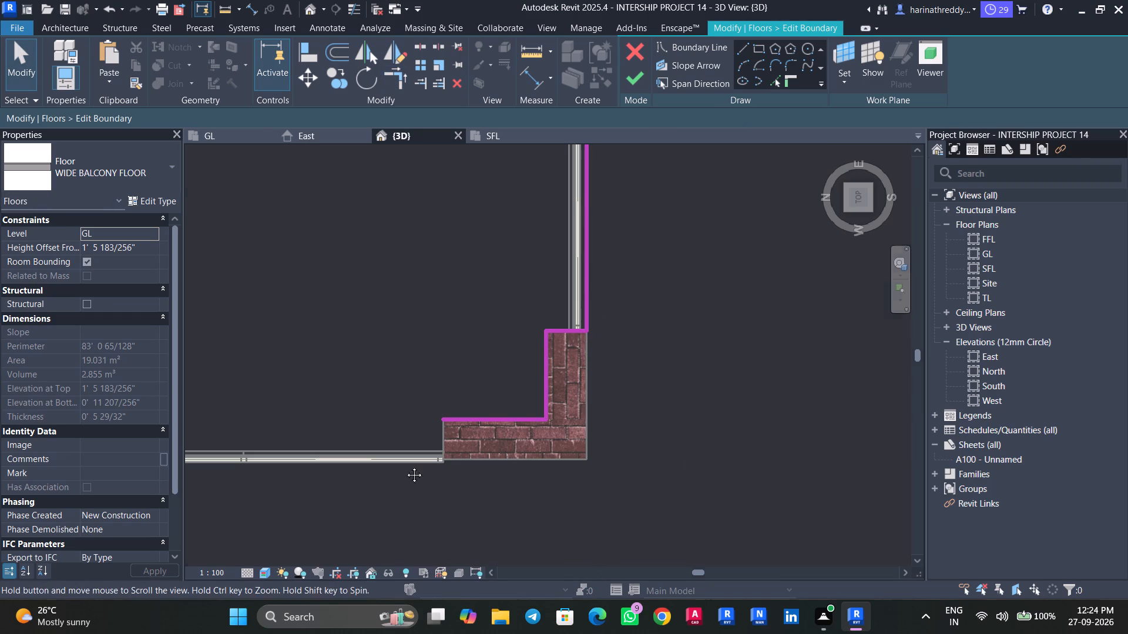
middle_drag(405, 466, 640, 444)
scroll(605, 451, down, 4)
click(740, 51)
scroll(470, 524, up, 2)
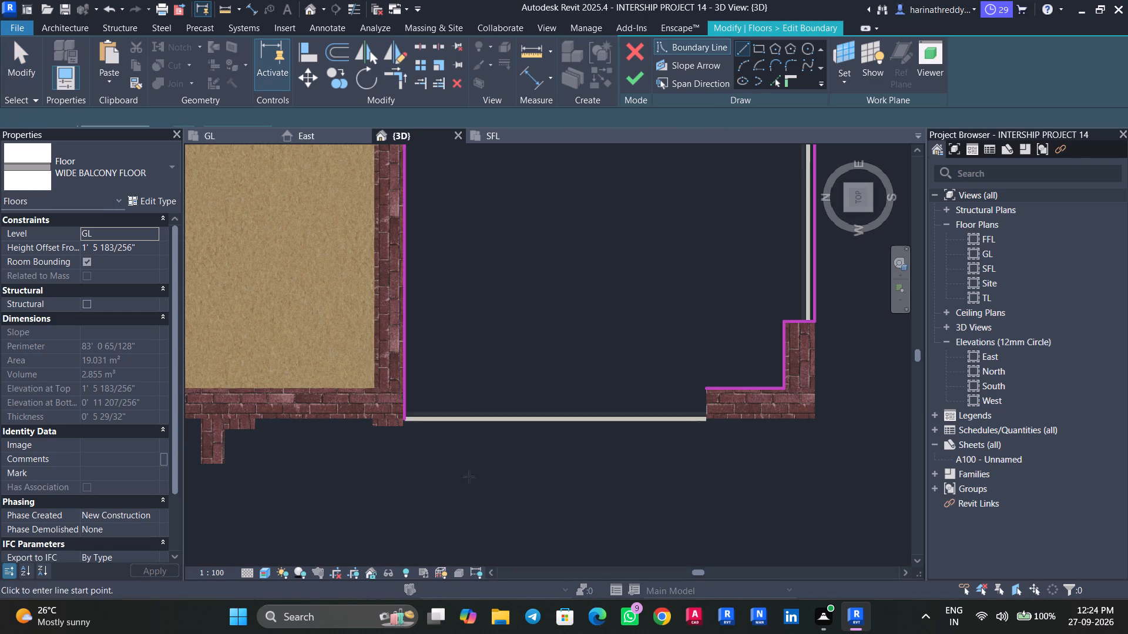
click(405, 420)
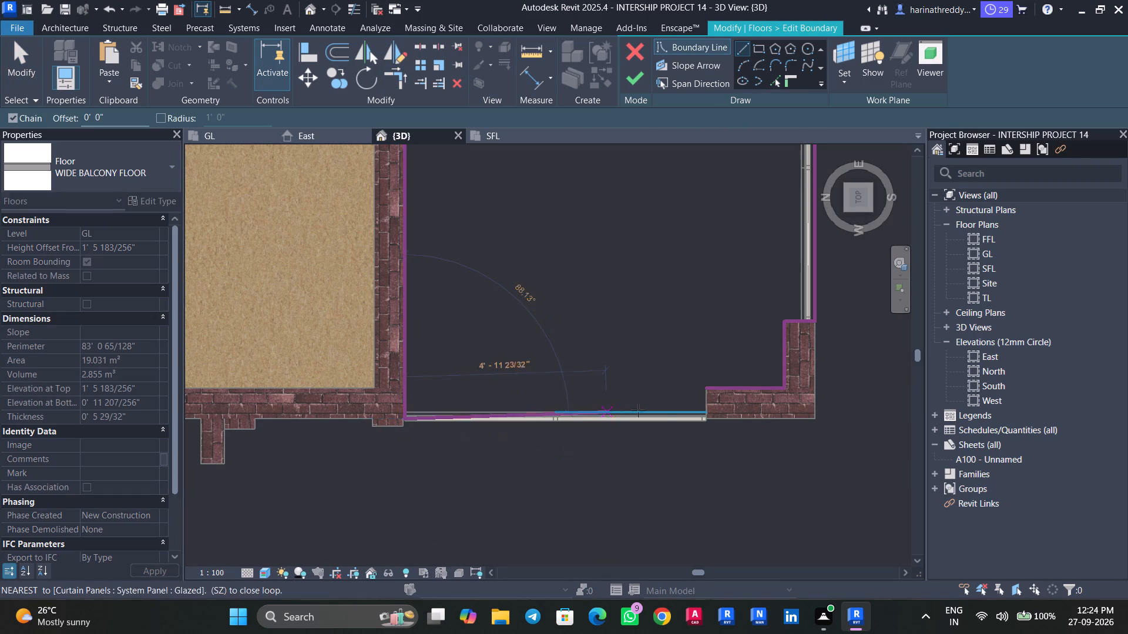
scroll(709, 421, up, 3)
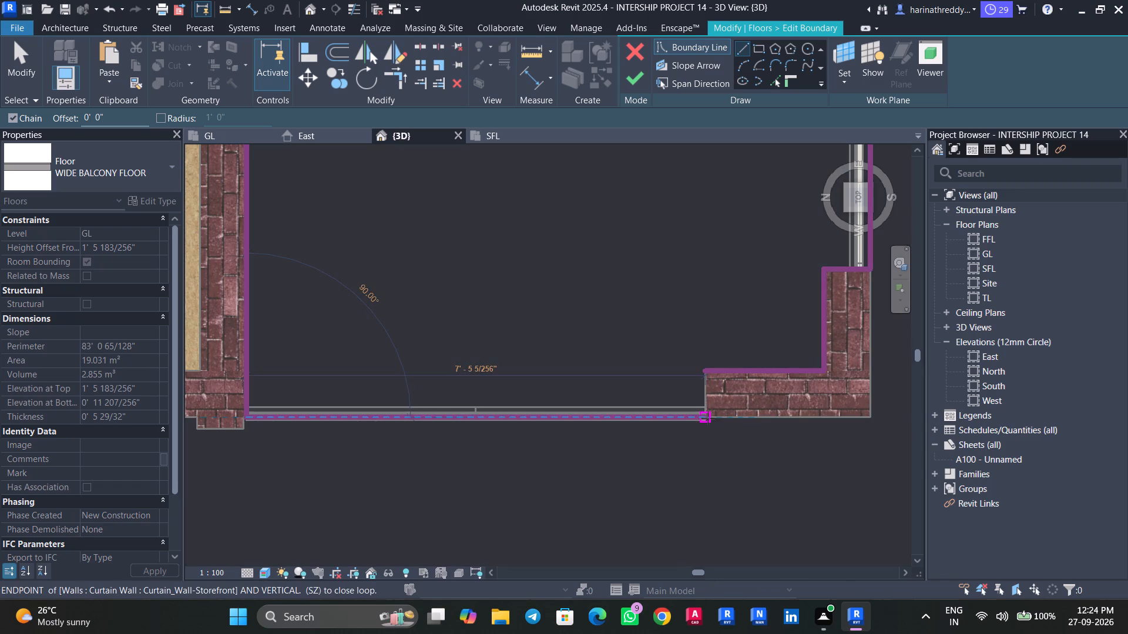
click(708, 418)
click(706, 372)
key(Escape)
key(Escape)
key(Escape)
Nudge the new west boundary line slightly outward to the storefront wall's outer face and finish the floor's boundary edit.
click(585, 419)
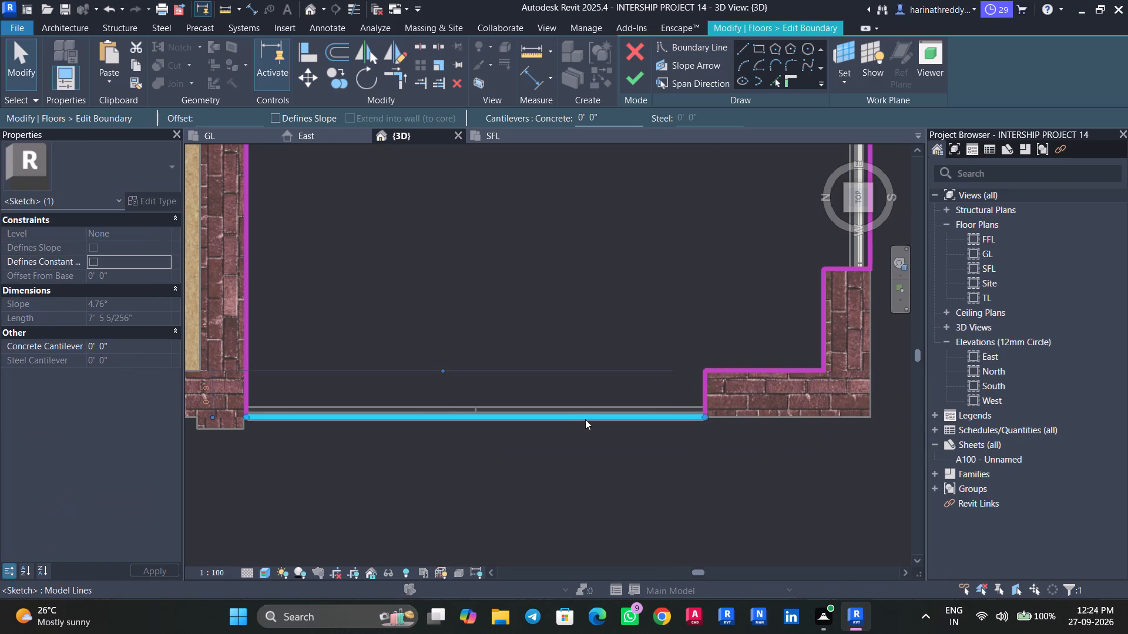
key(Down)
key(Down)
key(Up)
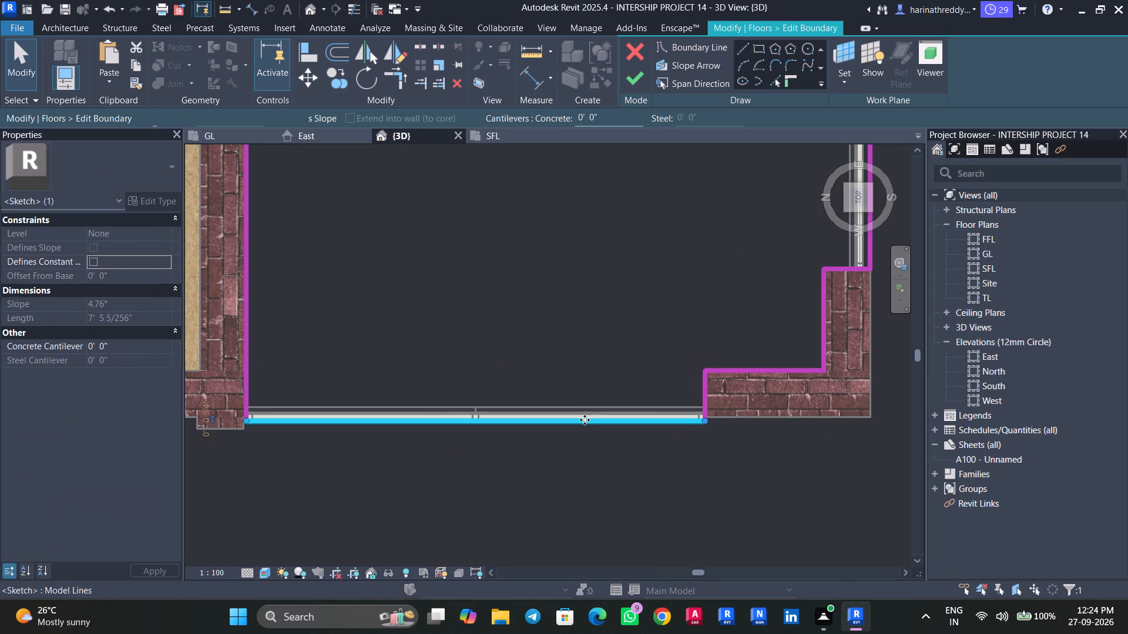
key(Escape)
key(Escape)
click(634, 82)
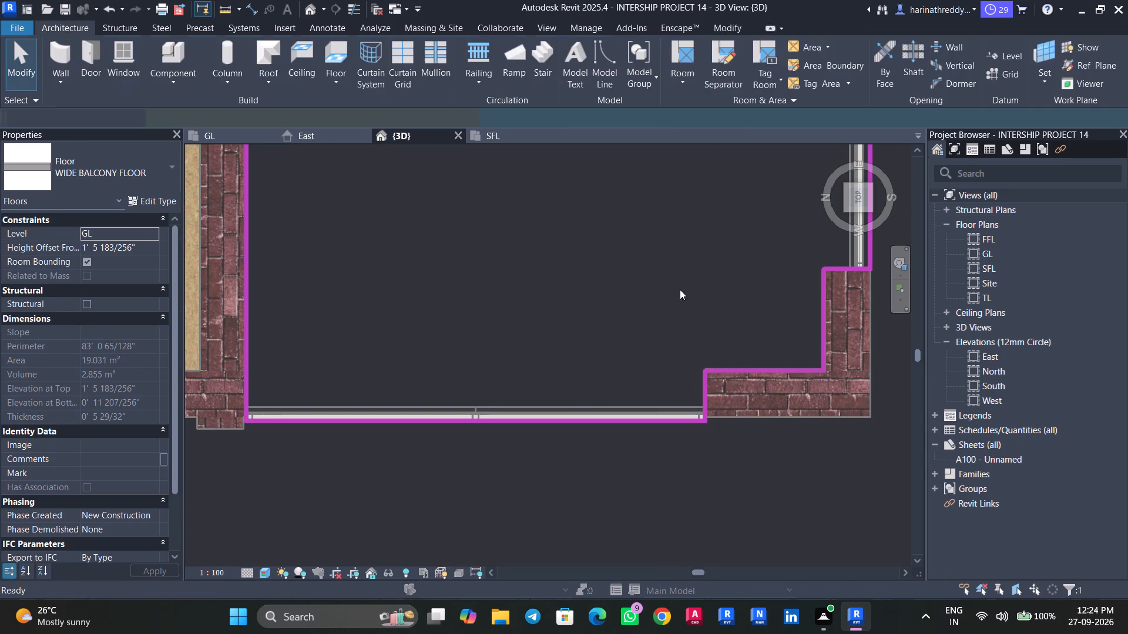
Examine the sit-out's floor, storefront walls and corner wall in 3D, along with the surrounding storeys.
scroll(669, 369, down, 6)
key(Escape)
key(Escape)
shift+middle_drag(801, 493, 777, 364)
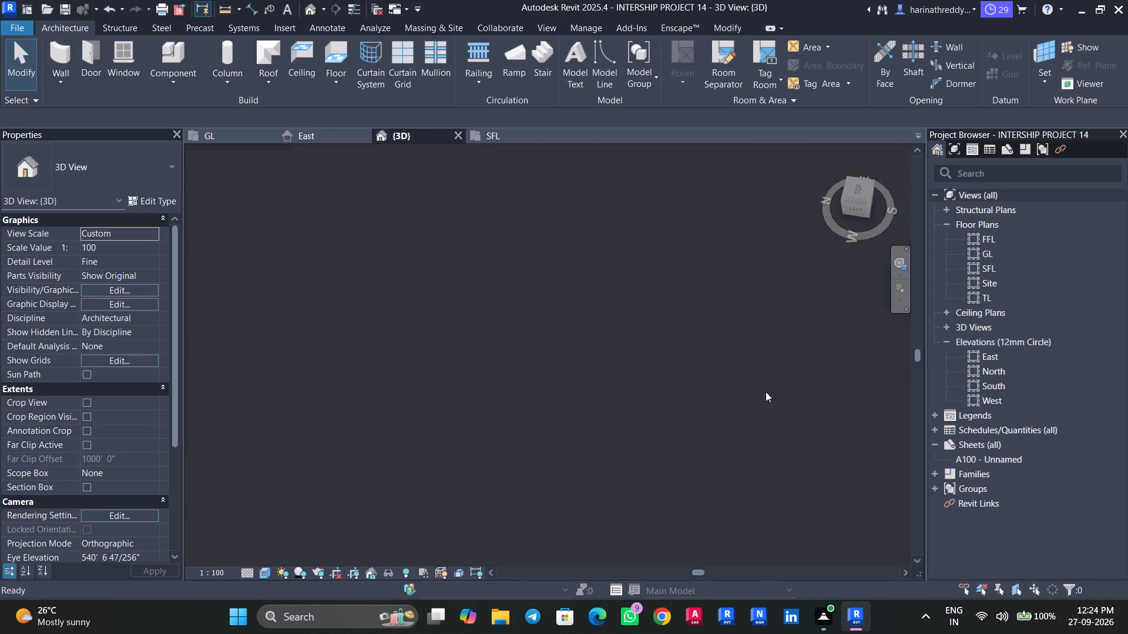
scroll(760, 400, down, 17)
middle_drag(815, 568, 707, 318)
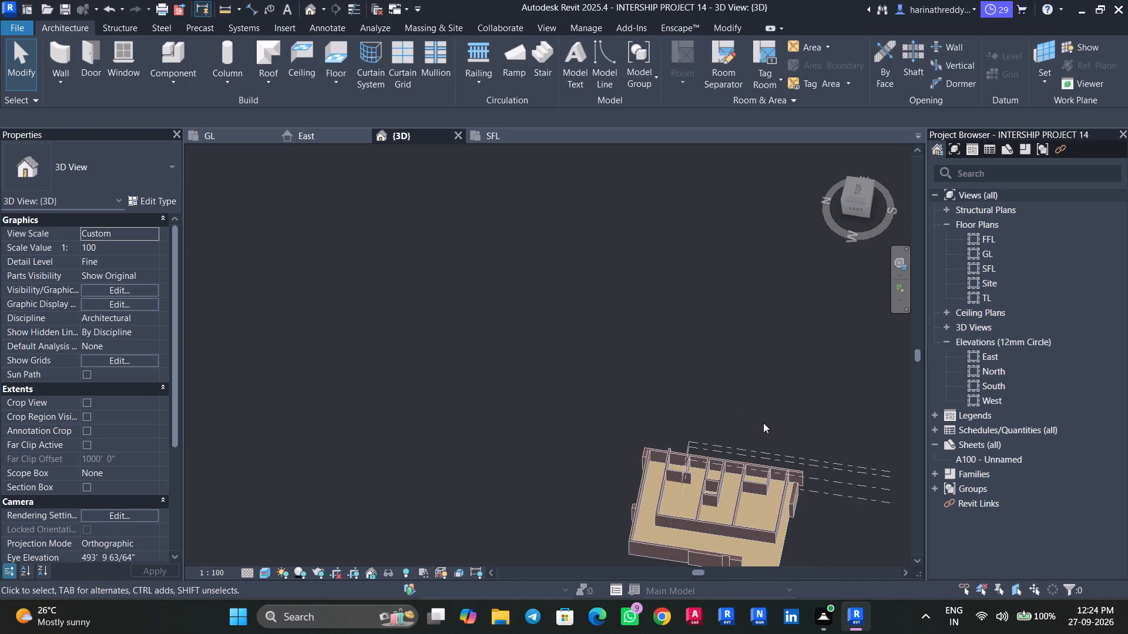
middle_drag(664, 363, 518, 149)
shift+middle_drag(672, 511, 689, 456)
middle_drag(670, 518, 716, 359)
scroll(672, 394, up, 11)
shift+middle_drag(742, 441, 661, 432)
middle_drag(663, 481, 884, 392)
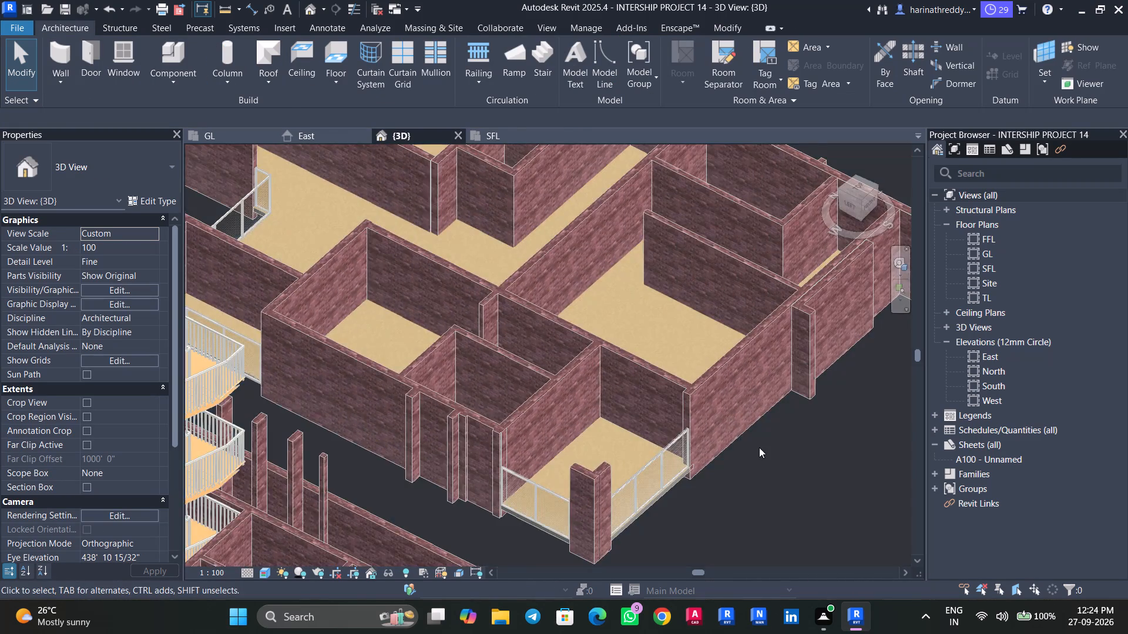
scroll(759, 447, down, 4)
middle_drag(751, 467, 814, 490)
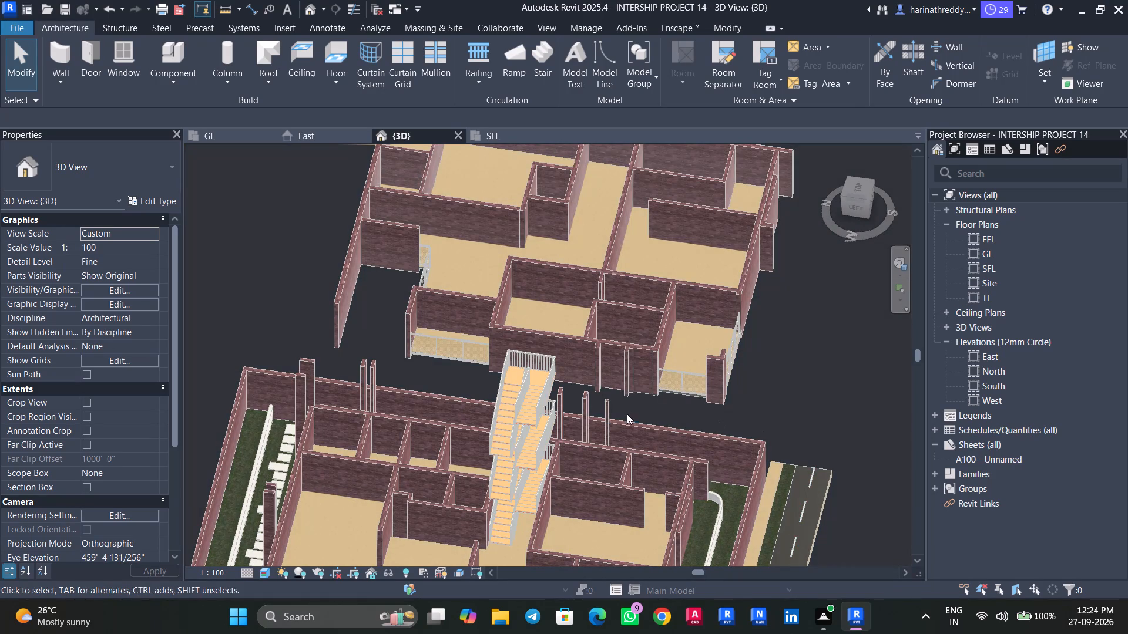
Review the first floor layout on the GL plan's PDF underlay, from the sit-out up to the balcony, bedrooms and hobby space.
click(225, 138)
scroll(439, 413, down, 7)
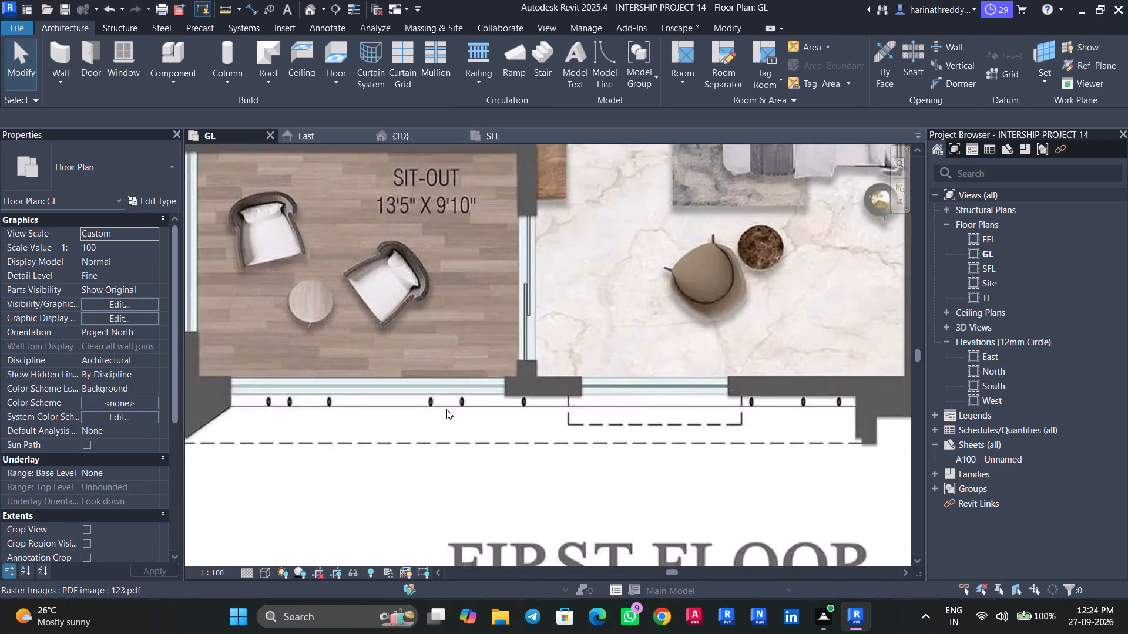
scroll(446, 409, down, 11)
scroll(482, 377, up, 8)
scroll(440, 382, down, 1)
scroll(440, 382, up, 2)
scroll(432, 395, down, 5)
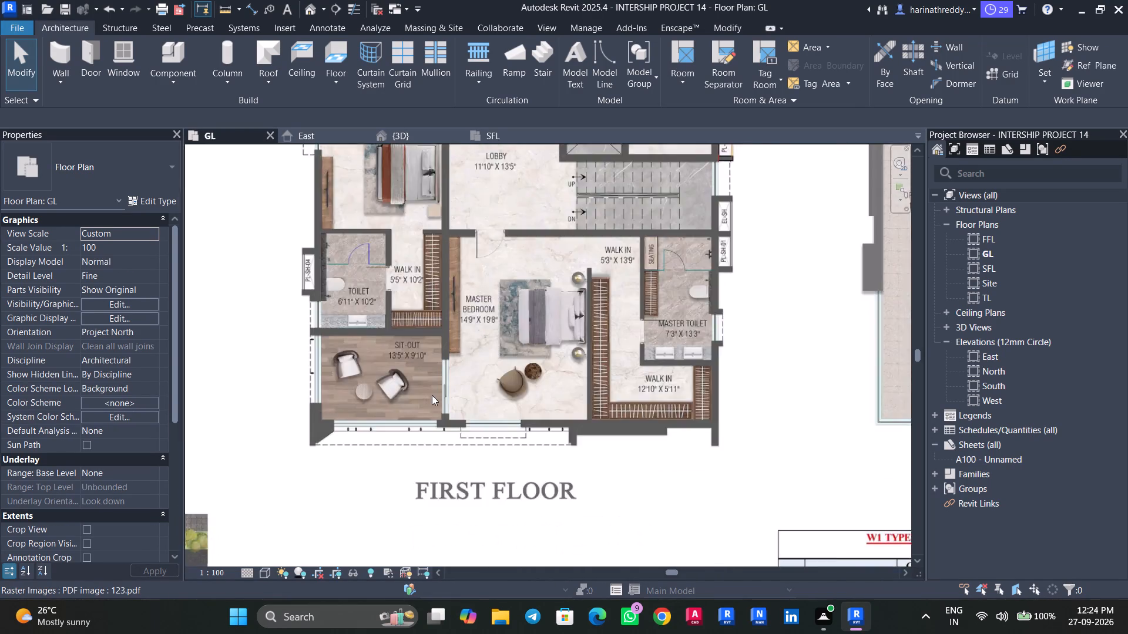
scroll(432, 395, down, 5)
scroll(469, 373, up, 1)
middle_drag(472, 376, 512, 511)
scroll(366, 508, up, 10)
scroll(427, 511, down, 1)
scroll(427, 511, up, 1)
scroll(448, 500, down, 3)
middle_drag(441, 472, 441, 532)
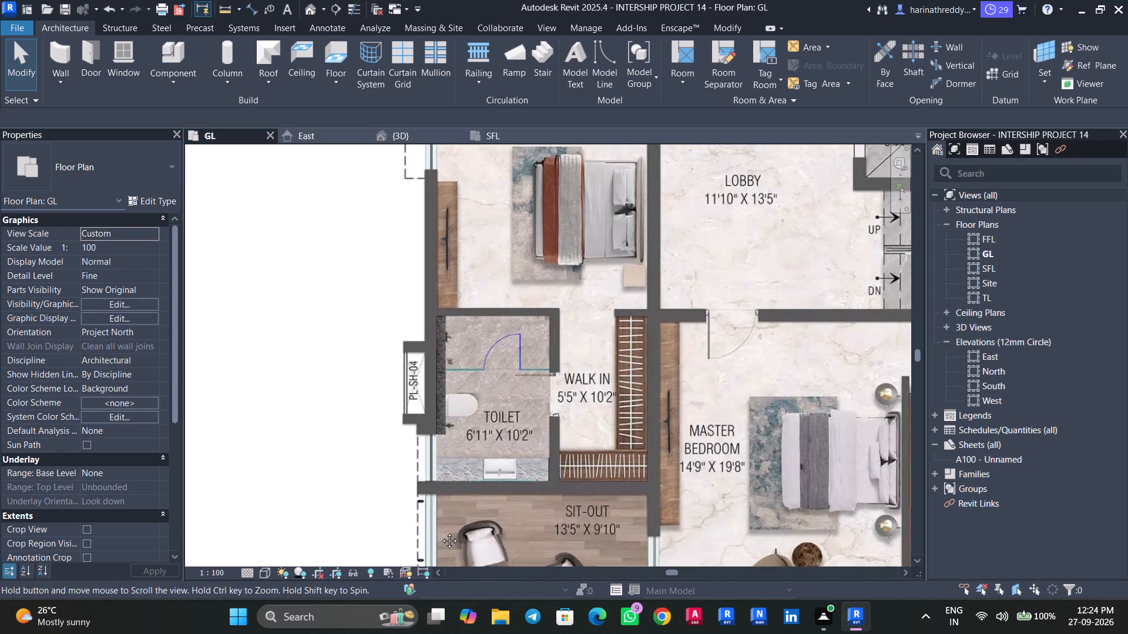
middle_drag(441, 532, 441, 558)
scroll(429, 524, up, 3)
scroll(429, 524, down, 5)
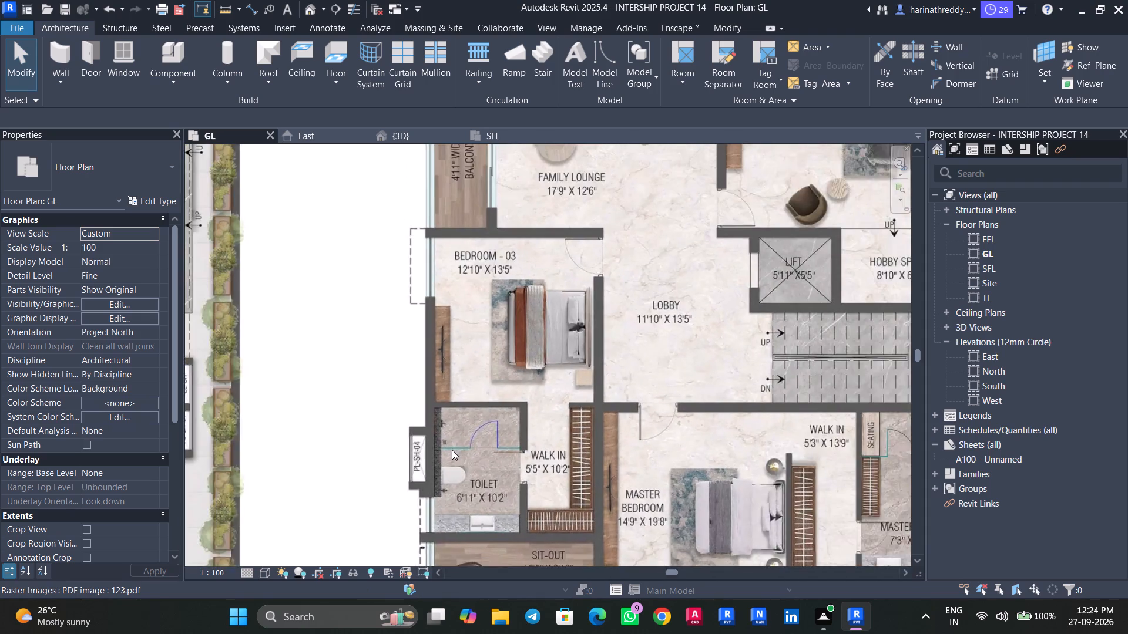
middle_drag(452, 450, 475, 565)
middle_drag(468, 464, 480, 555)
middle_drag(485, 484, 485, 522)
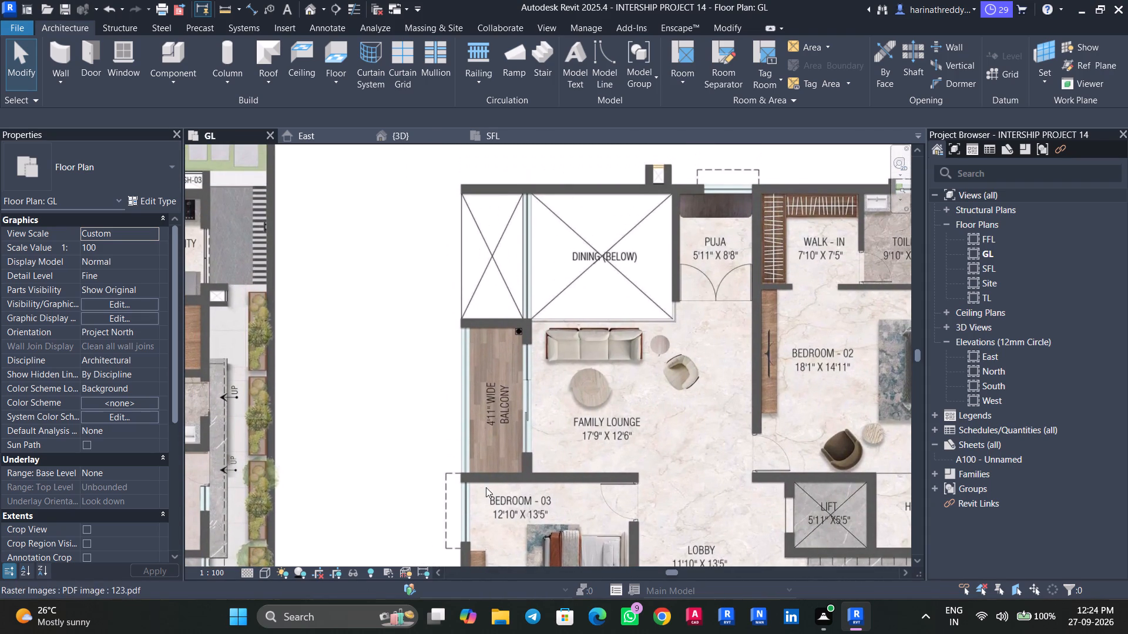
middle_drag(486, 491, 485, 580)
scroll(484, 503, up, 3)
middle_drag(484, 505, 441, 543)
scroll(439, 534, down, 4)
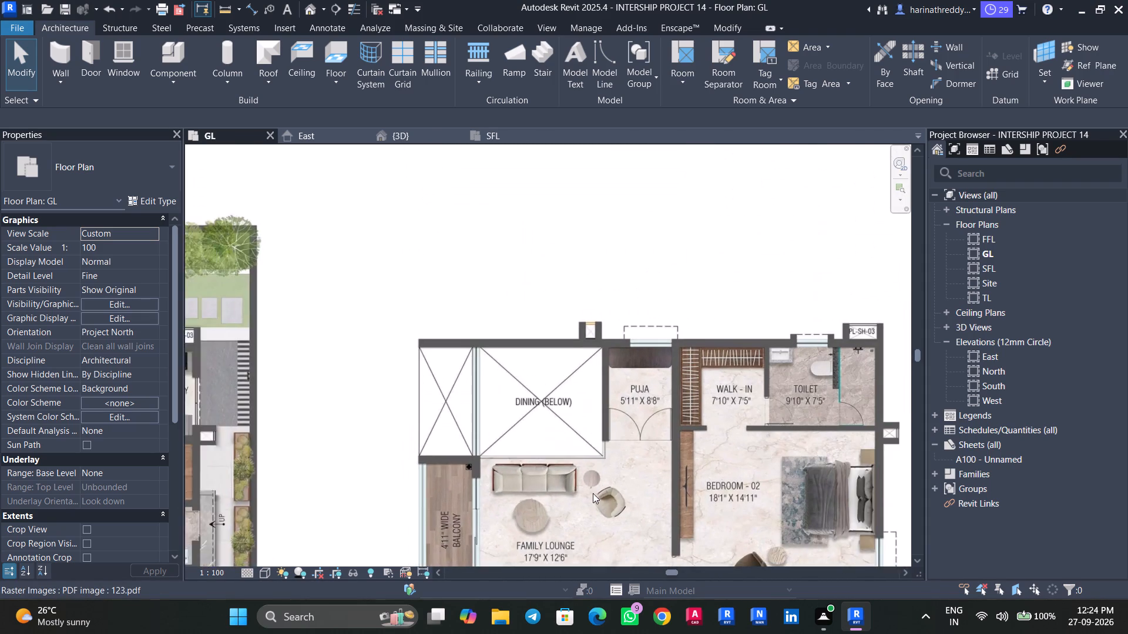
middle_drag(593, 493, 533, 494)
middle_drag(550, 521, 480, 417)
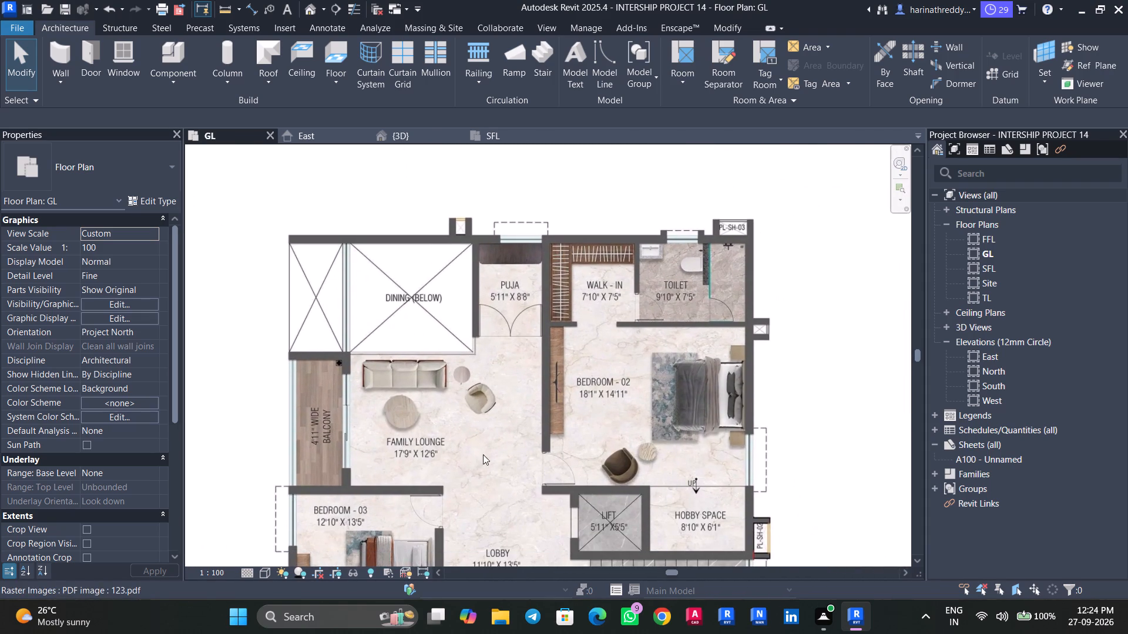
middle_drag(483, 455, 483, 439)
scroll(483, 447, up, 1)
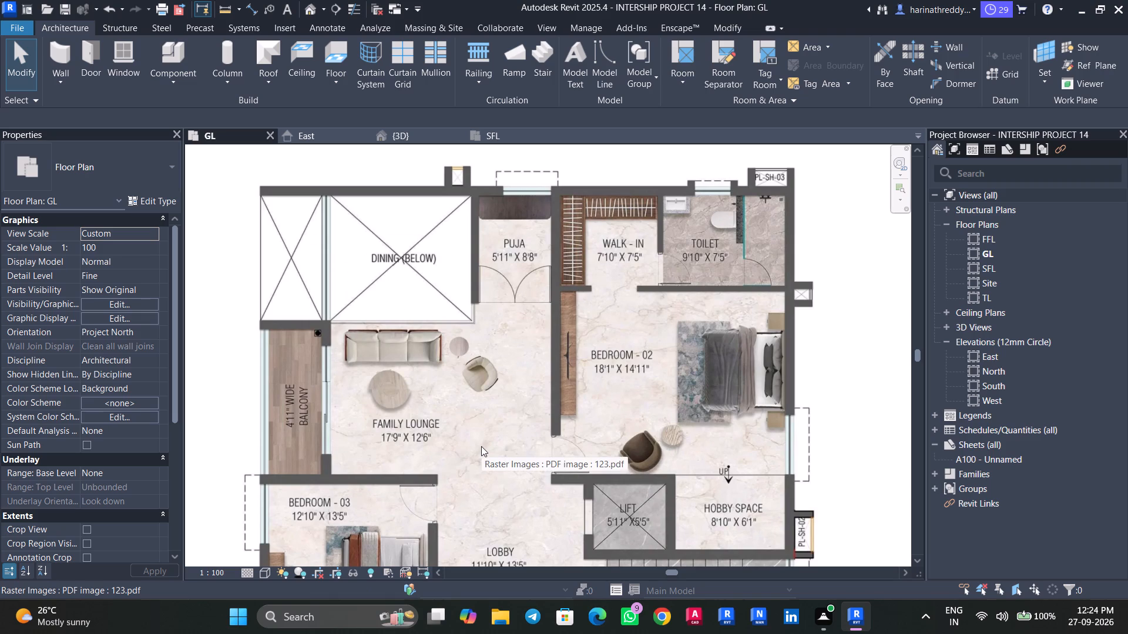
scroll(351, 317, up, 2)
middle_drag(347, 318, 421, 448)
scroll(388, 466, up, 2)
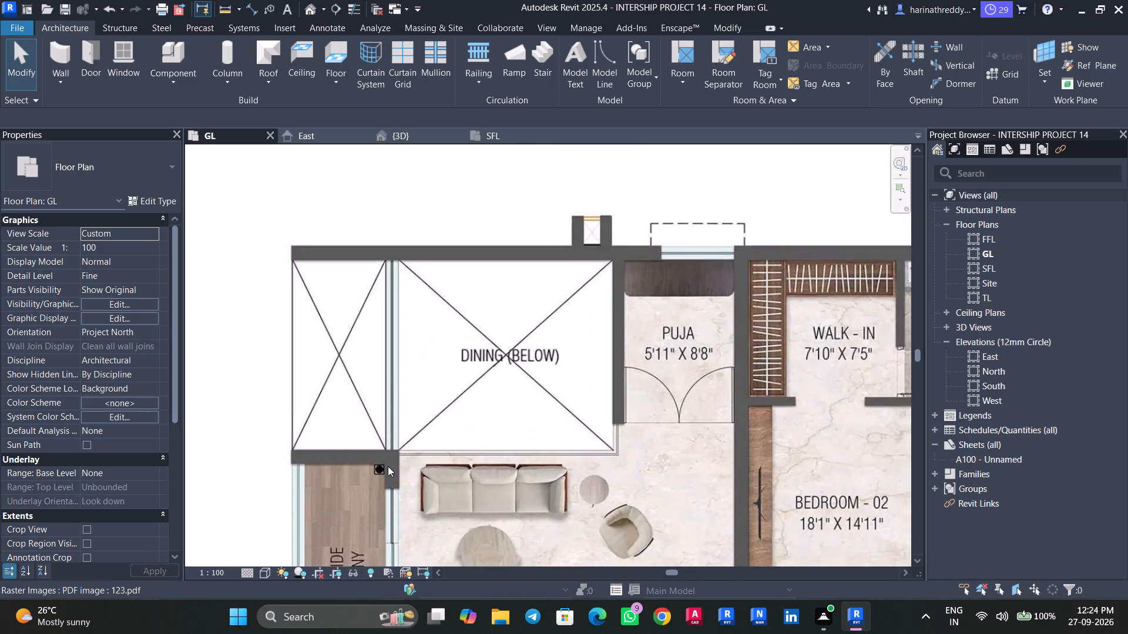
scroll(388, 466, down, 8)
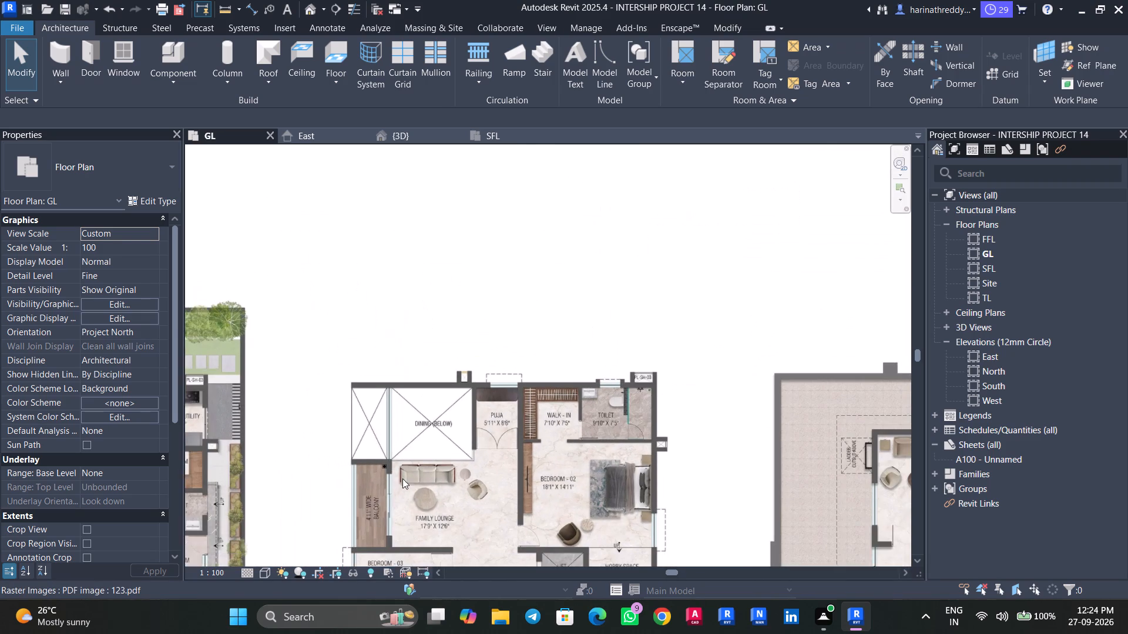
middle_drag(523, 522, 486, 475)
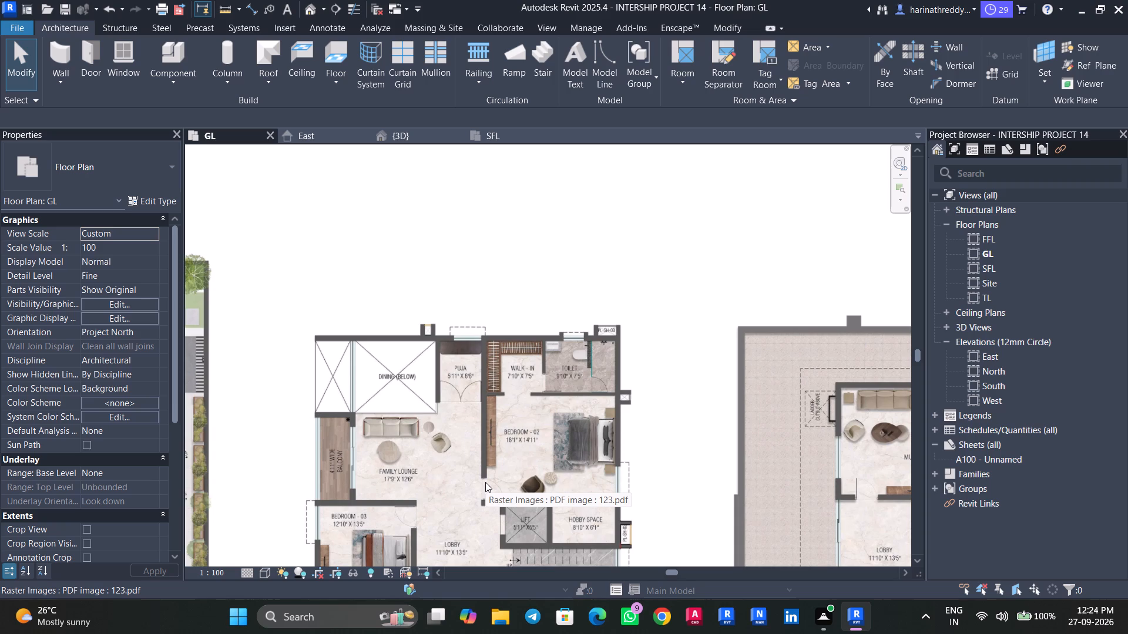
scroll(543, 507, up, 5)
middle_drag(569, 522, 506, 443)
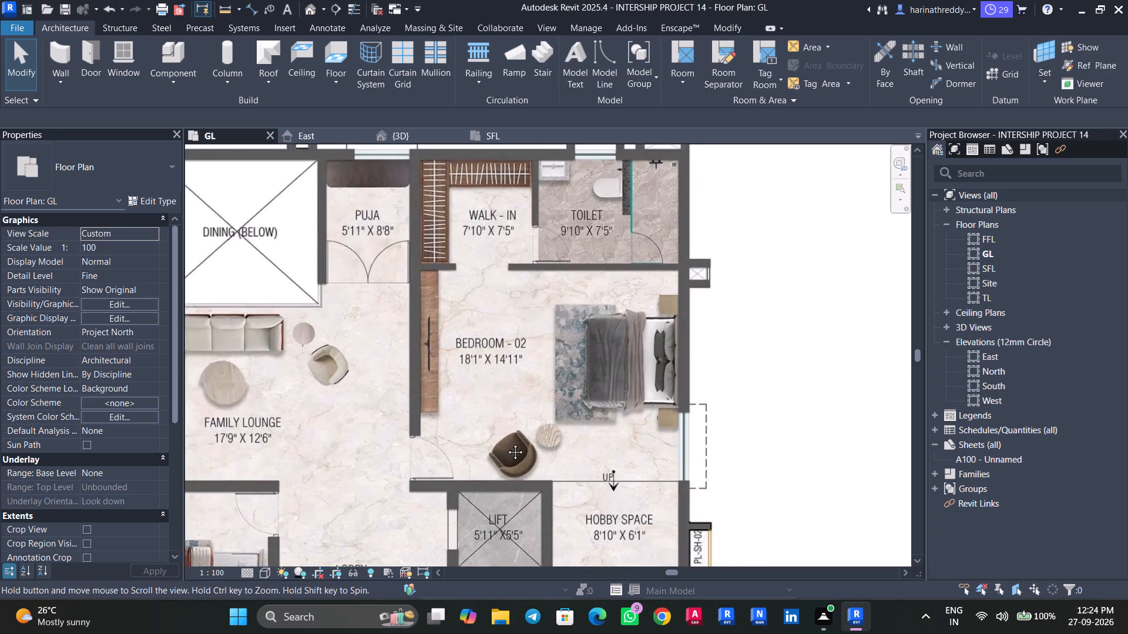
middle_drag(506, 443, 454, 363)
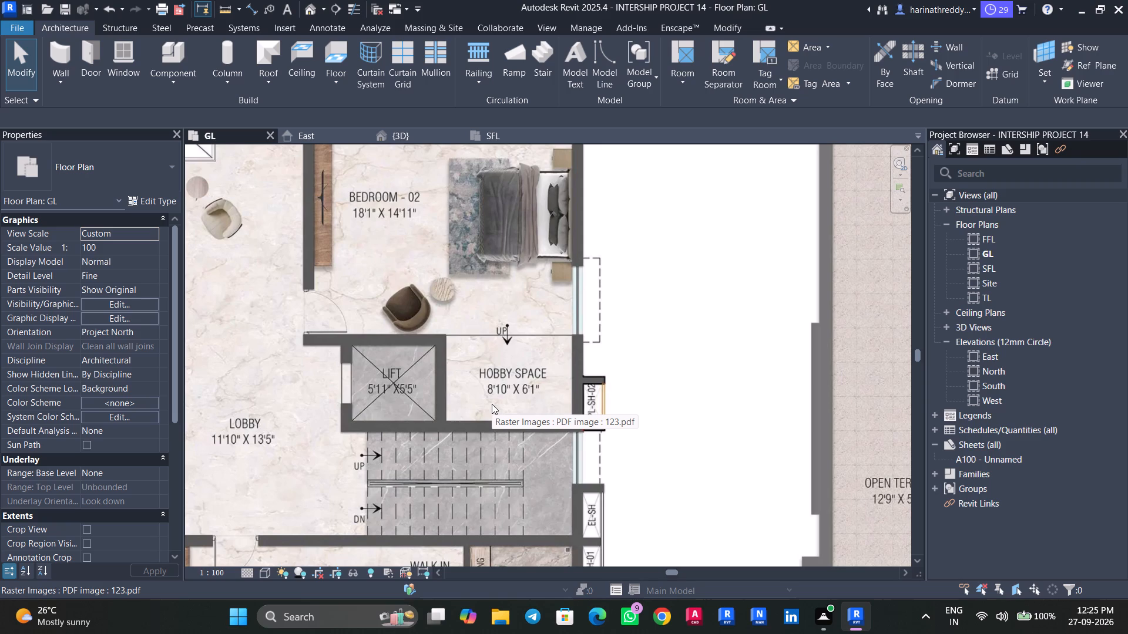
Review the second floor layout on the PDF underlay, covering the multipurpose hall, lobby, bedroom 04 and open terrace.
scroll(491, 410, down, 2)
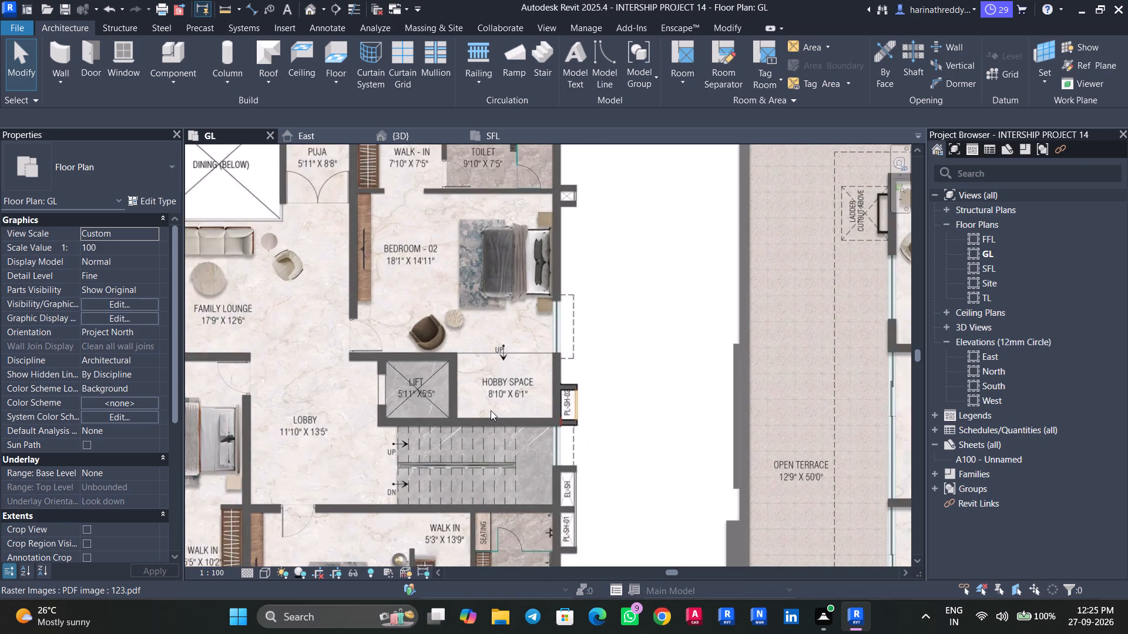
scroll(491, 410, down, 8)
middle_drag(613, 457, 505, 445)
scroll(610, 450, up, 1)
scroll(514, 437, up, 5)
scroll(517, 442, down, 1)
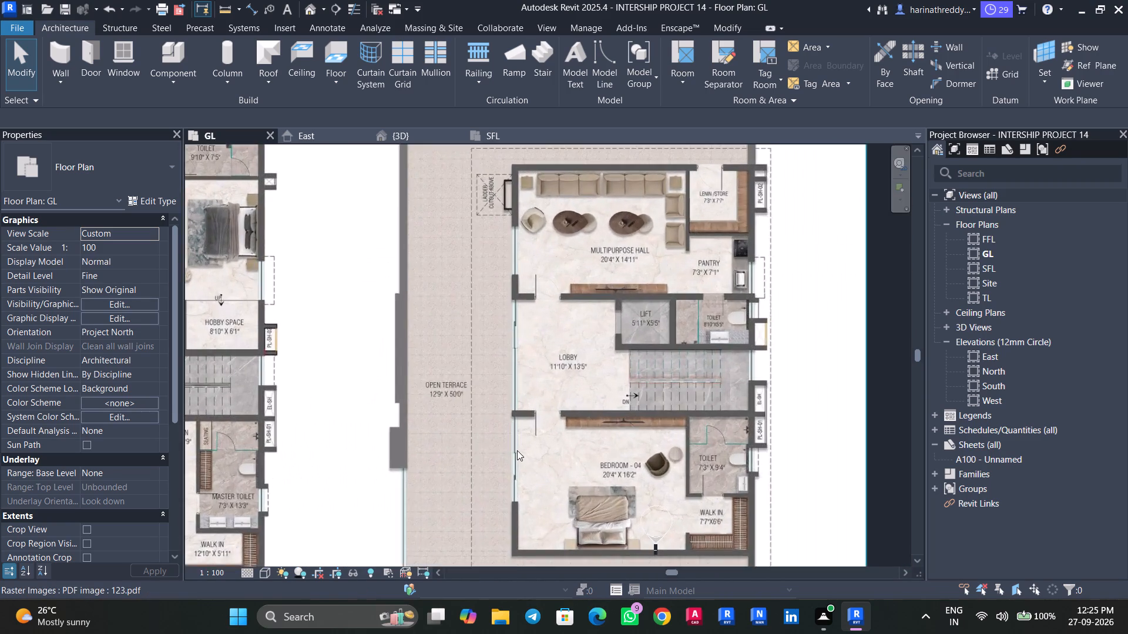
scroll(518, 454, up, 7)
scroll(519, 453, down, 1)
scroll(519, 453, up, 3)
scroll(519, 453, down, 6)
scroll(529, 427, up, 1)
middle_drag(530, 427, 531, 528)
middle_drag(531, 435, 533, 501)
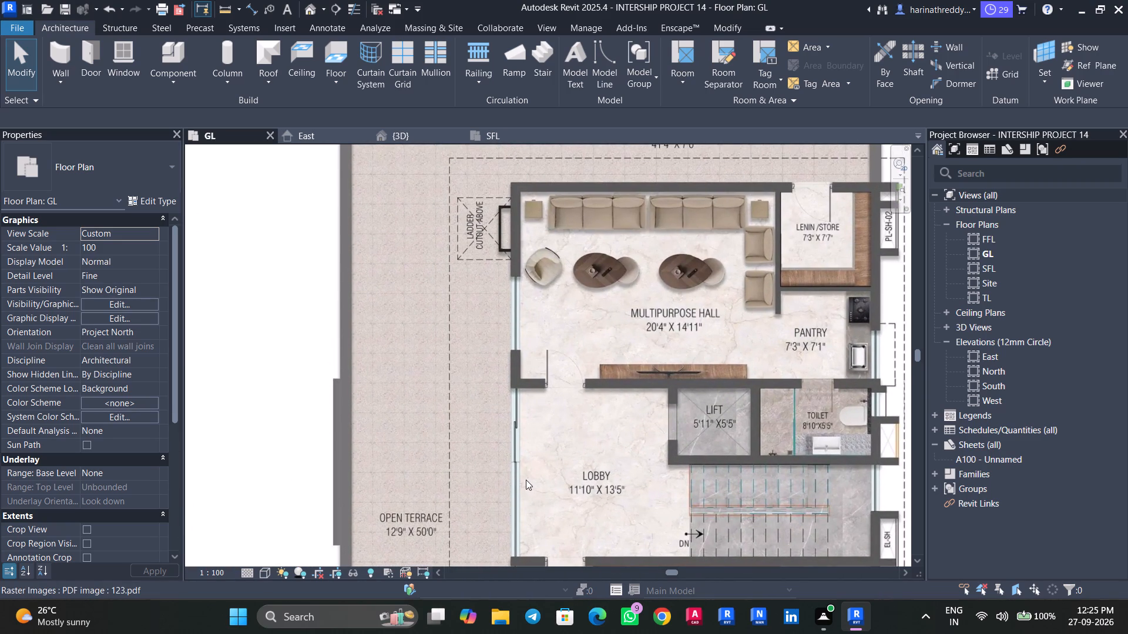
key(Tab)
key(Tab)
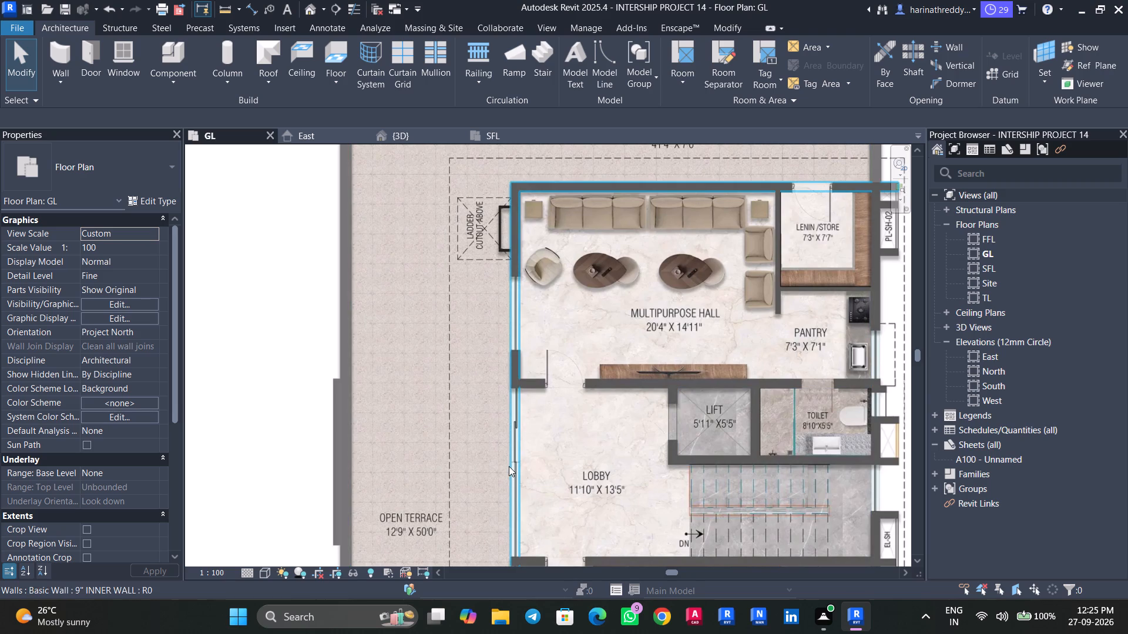
middle_drag(602, 486, 535, 423)
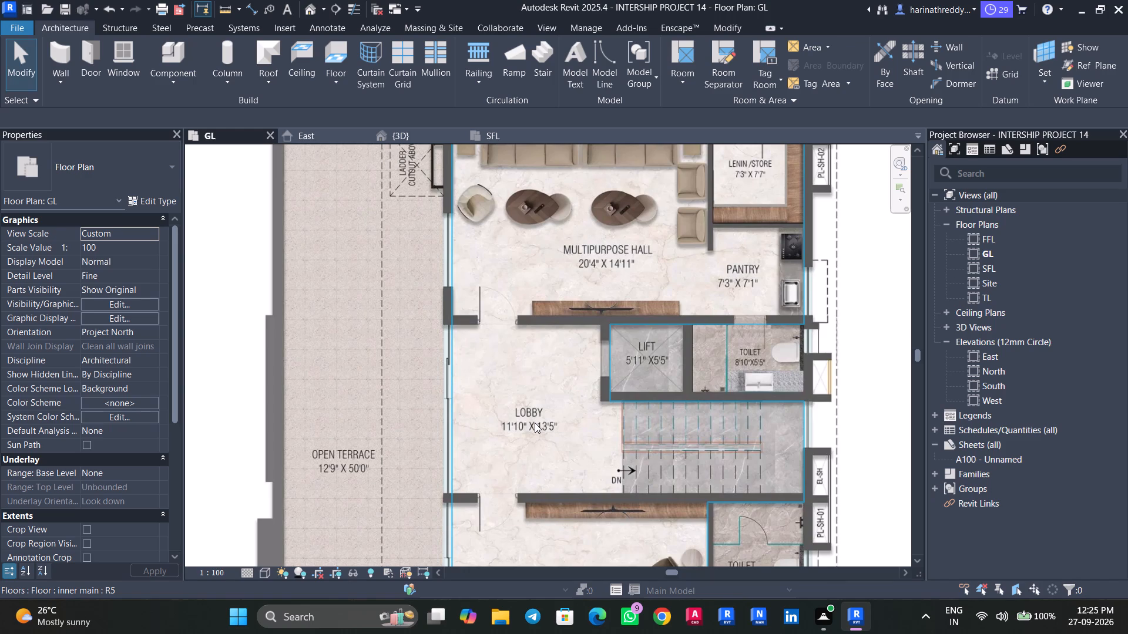
scroll(535, 423, down, 4)
middle_drag(603, 522, 582, 369)
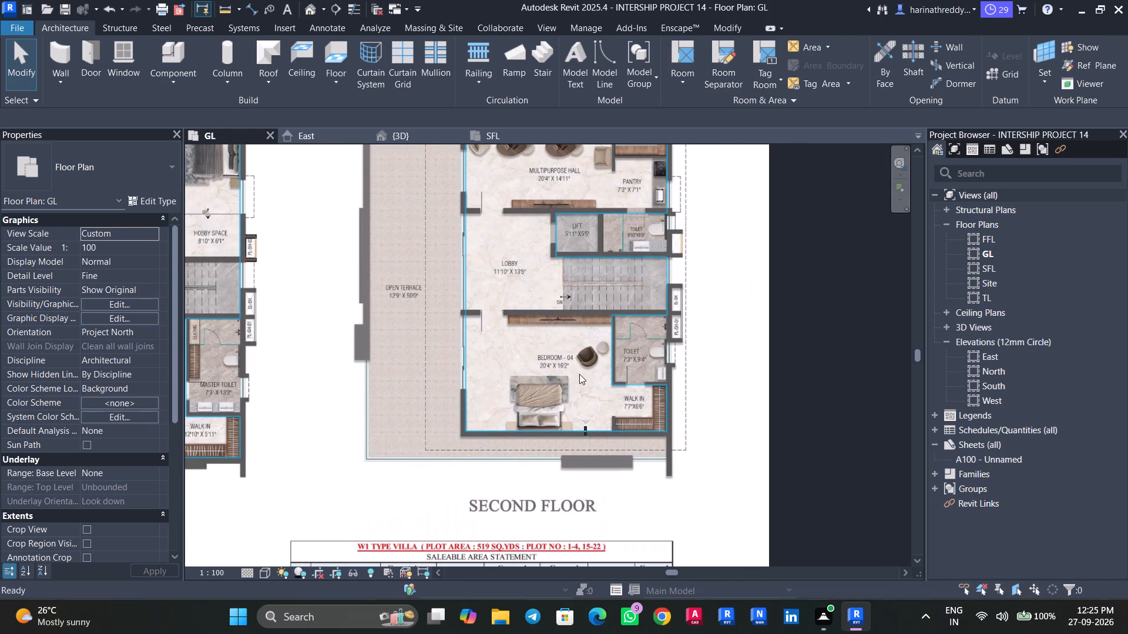
Draw a Curtain_Wall-Storefront segment about 5'-0" long on the second-floor terrace's south edge, between the east wall and the thick 1'10" wall.
scroll(375, 460, up, 10)
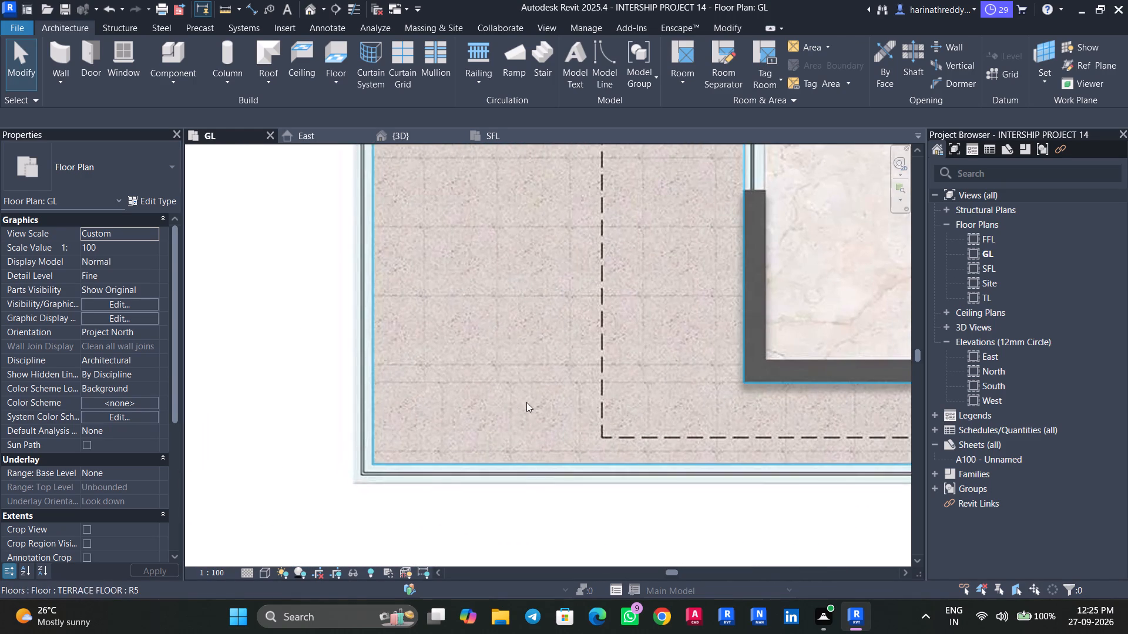
scroll(505, 408, down, 1)
middle_drag(505, 411, 449, 467)
text(wa)
scroll(593, 463, down, 3)
middle_drag(769, 485, 760, 487)
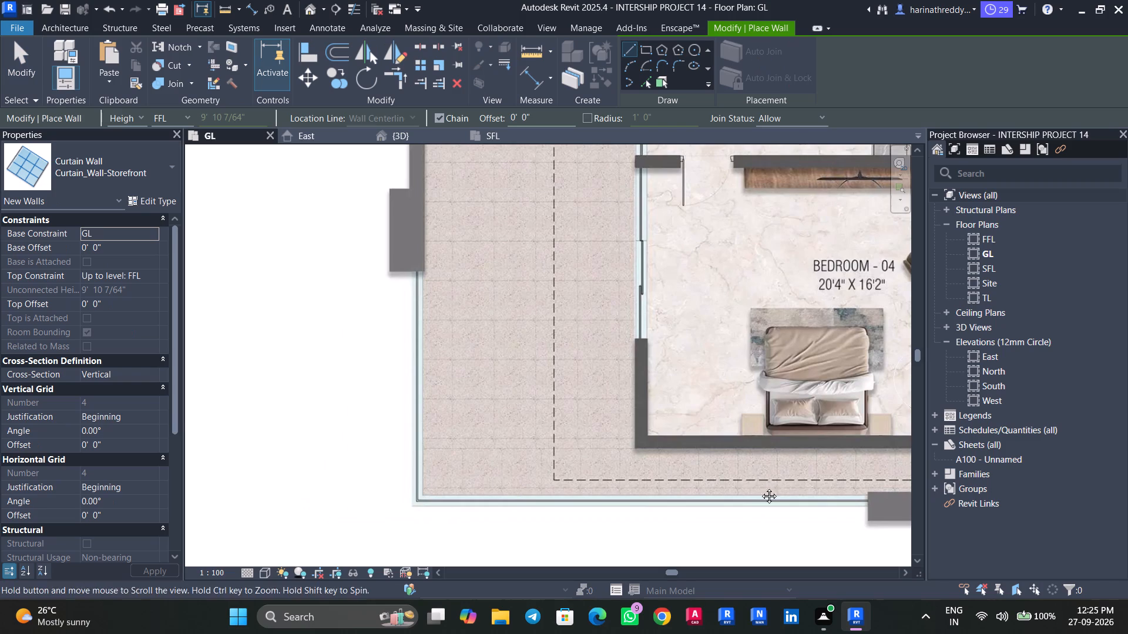
middle_drag(760, 487, 633, 486)
scroll(740, 498, up, 2)
scroll(720, 501, down, 5)
scroll(860, 502, up, 7)
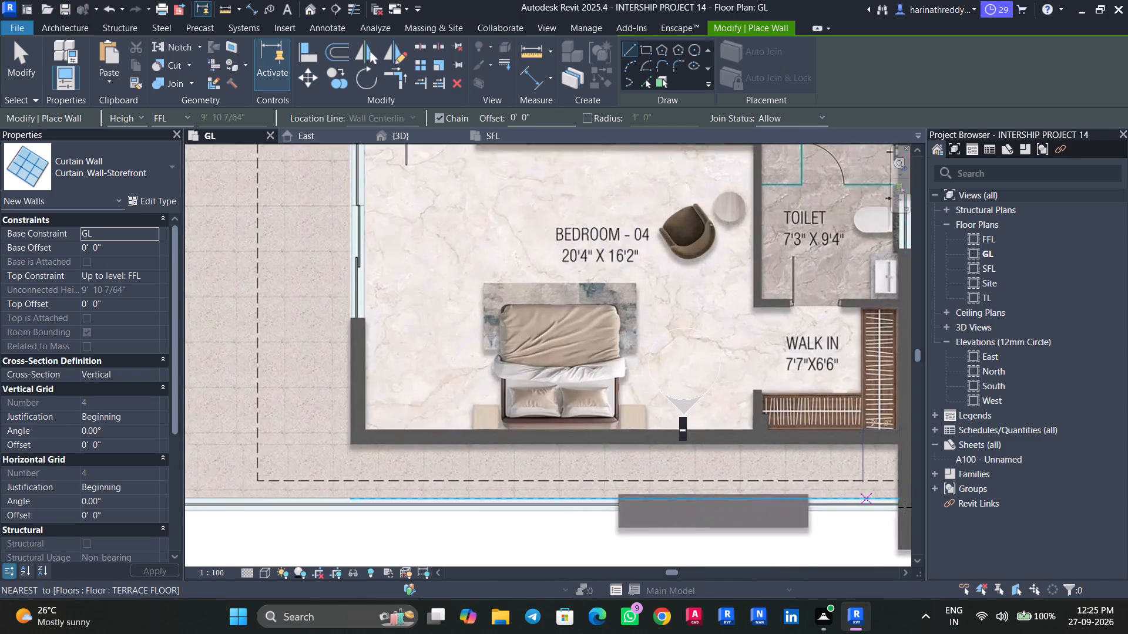
scroll(905, 507, up, 2)
click(889, 502)
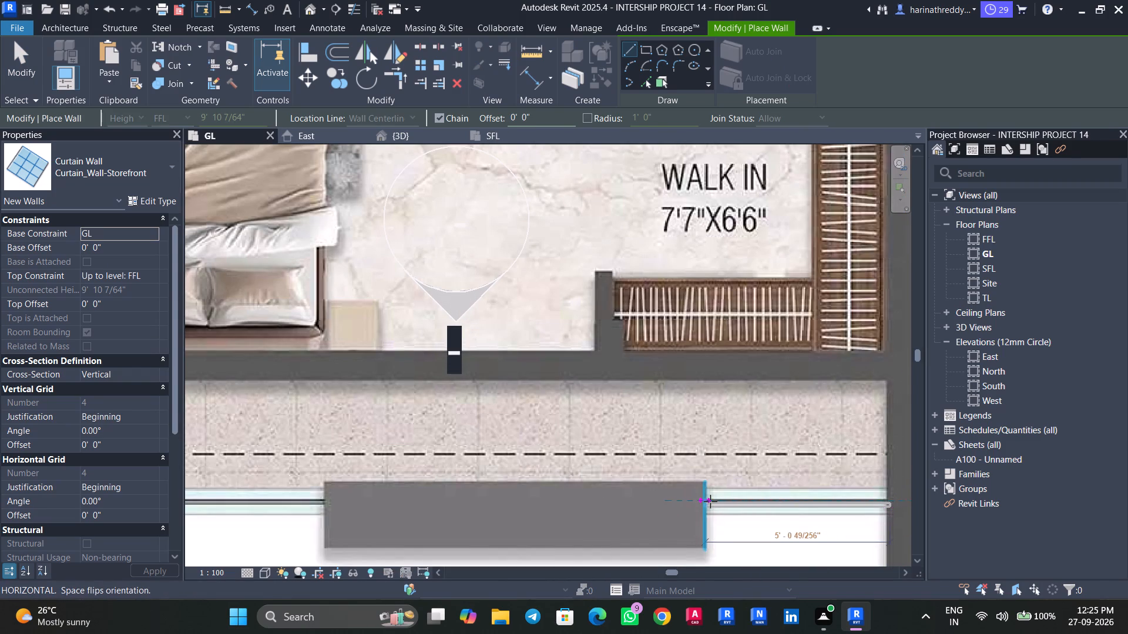
click(708, 501)
key(Escape)
middle_drag(468, 508, 794, 511)
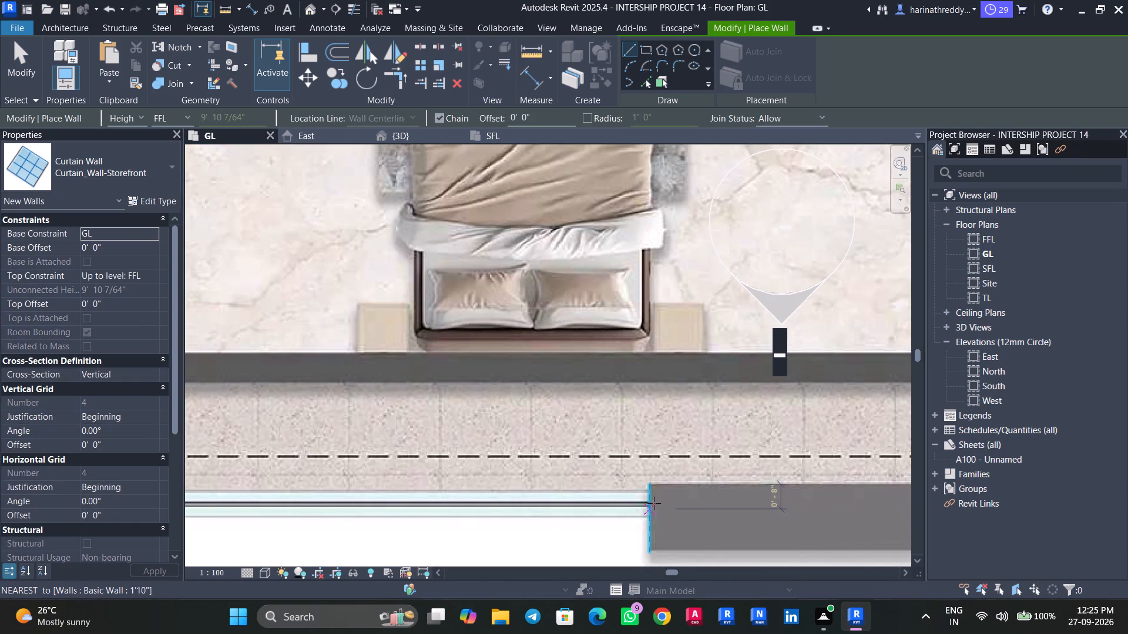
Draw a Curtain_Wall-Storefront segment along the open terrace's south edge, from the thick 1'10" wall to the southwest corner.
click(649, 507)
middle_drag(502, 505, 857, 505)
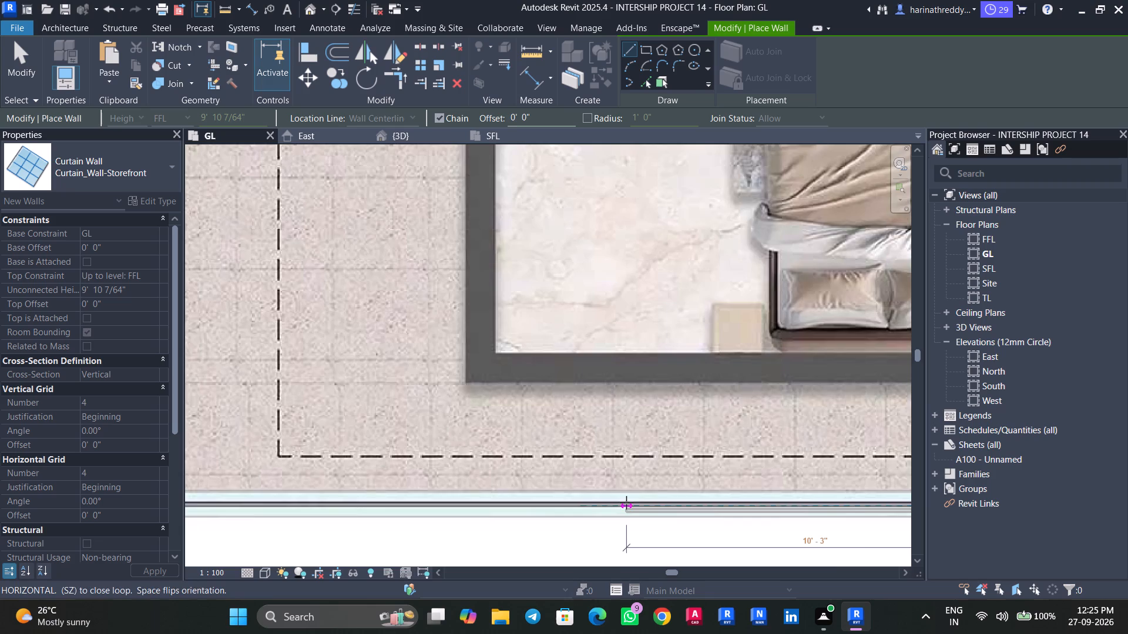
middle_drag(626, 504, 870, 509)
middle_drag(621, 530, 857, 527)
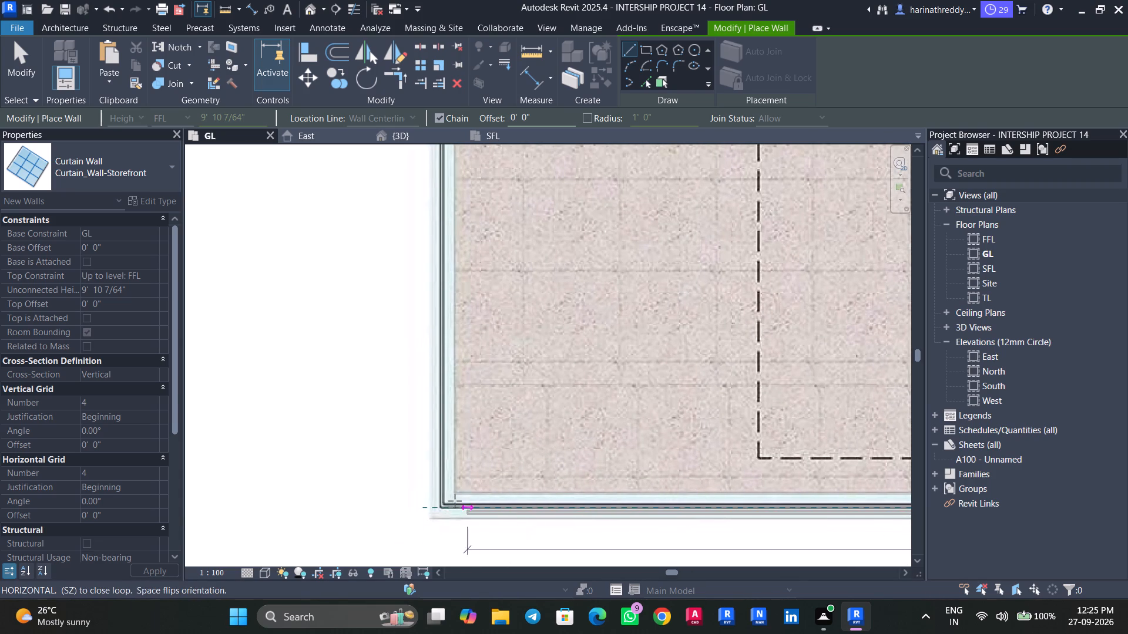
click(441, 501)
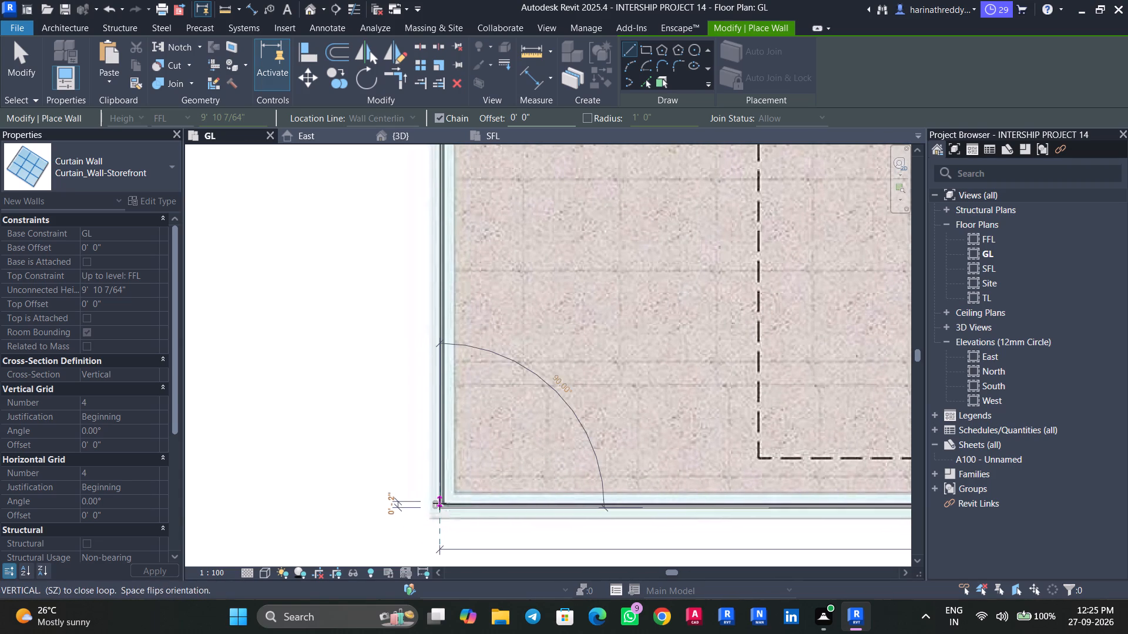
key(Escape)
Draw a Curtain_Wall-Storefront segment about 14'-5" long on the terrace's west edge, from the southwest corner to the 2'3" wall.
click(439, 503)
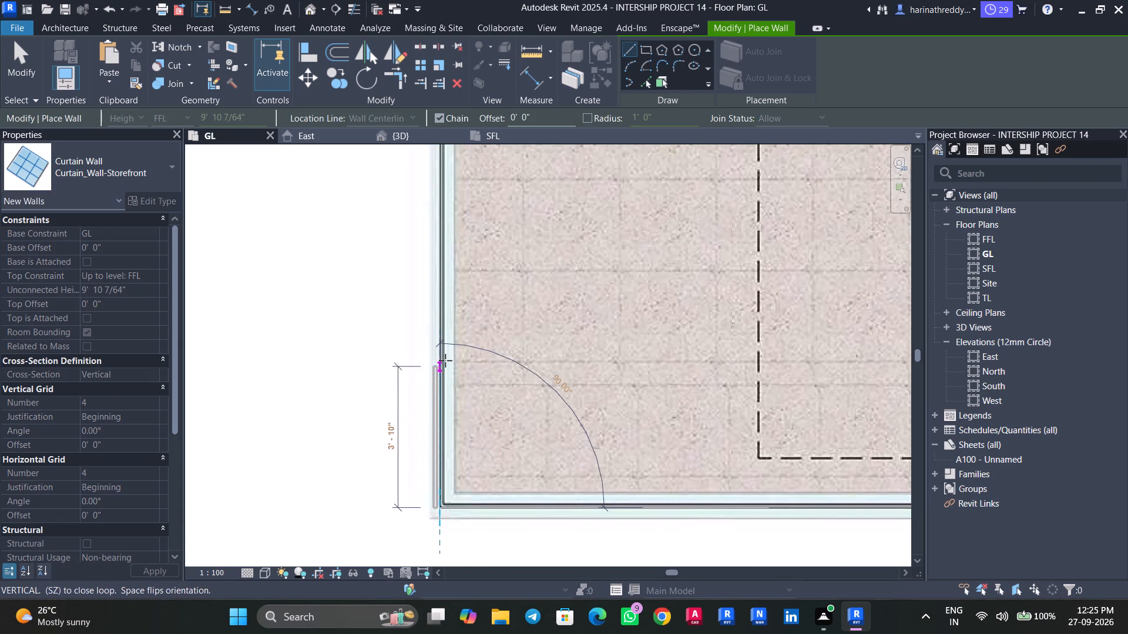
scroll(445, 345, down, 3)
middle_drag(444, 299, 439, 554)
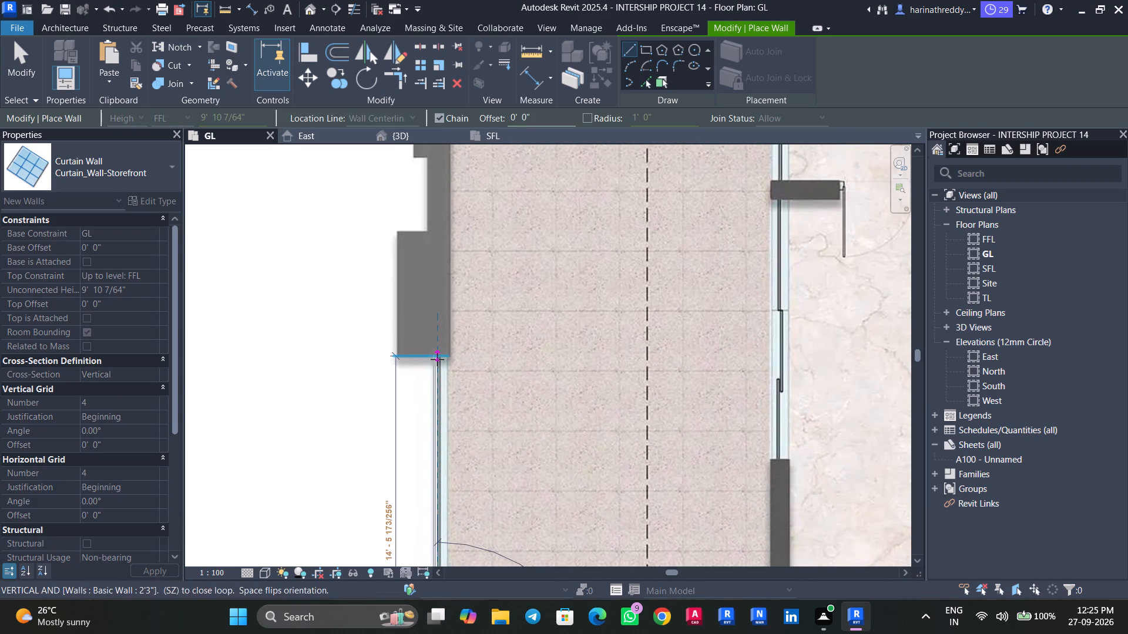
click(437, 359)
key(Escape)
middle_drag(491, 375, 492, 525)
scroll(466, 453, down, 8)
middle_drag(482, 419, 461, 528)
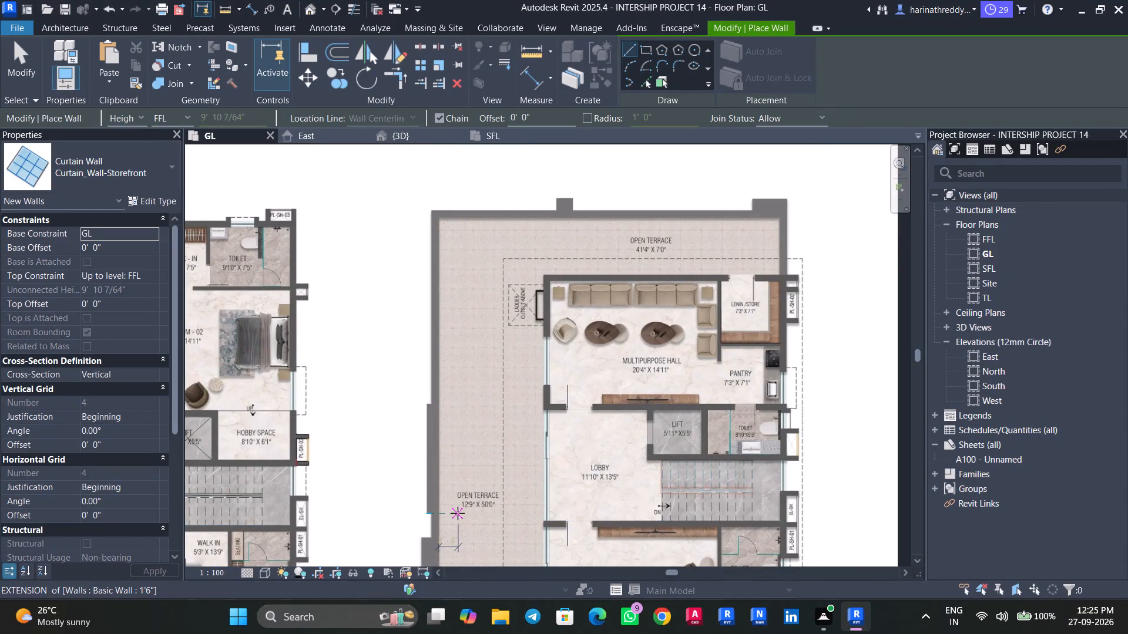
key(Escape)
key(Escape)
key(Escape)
Examine the open terrace's storefront walls and corner against the terrace floor in plan and 3D.
middle_drag(476, 505, 449, 333)
scroll(472, 431, up, 5)
middle_drag(472, 437, 603, 346)
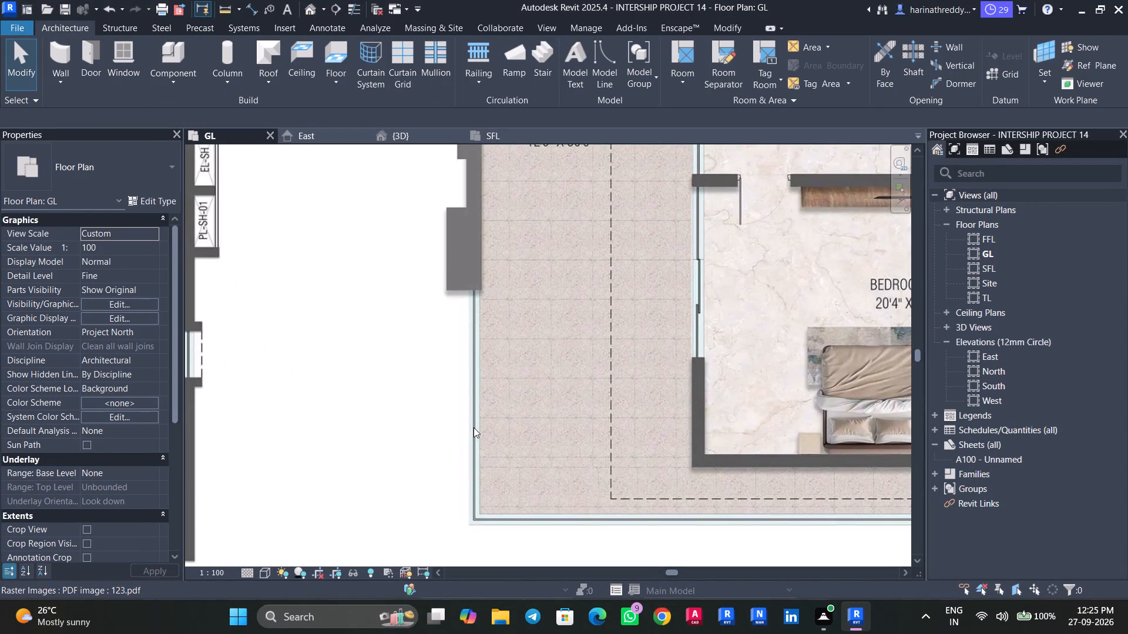
click(405, 137)
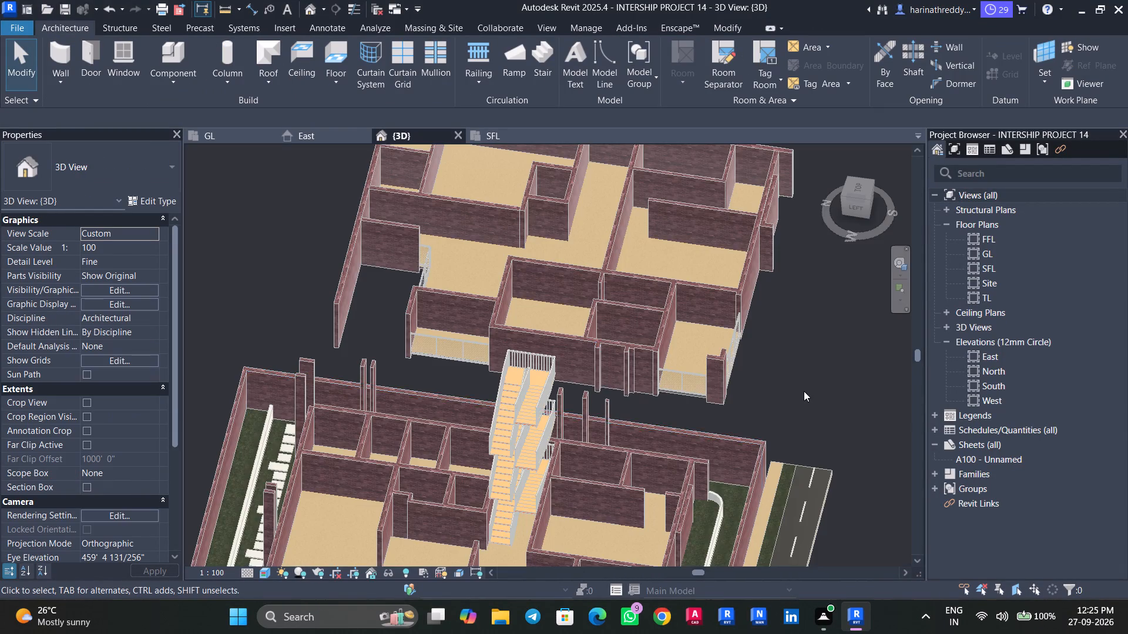
scroll(804, 386, down, 6)
middle_drag(838, 365, 625, 535)
scroll(640, 419, up, 7)
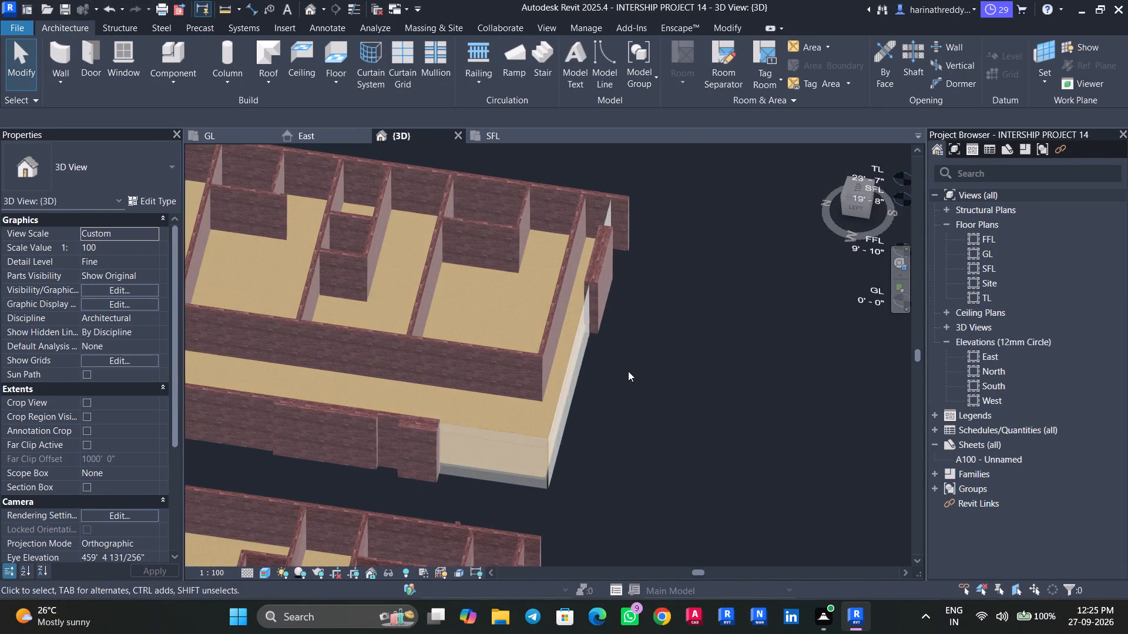
shift+middle_drag(684, 464, 656, 426)
shift+scroll(668, 454, up, 1)
middle_drag(656, 420, 683, 336)
middle_drag(764, 560, 807, 412)
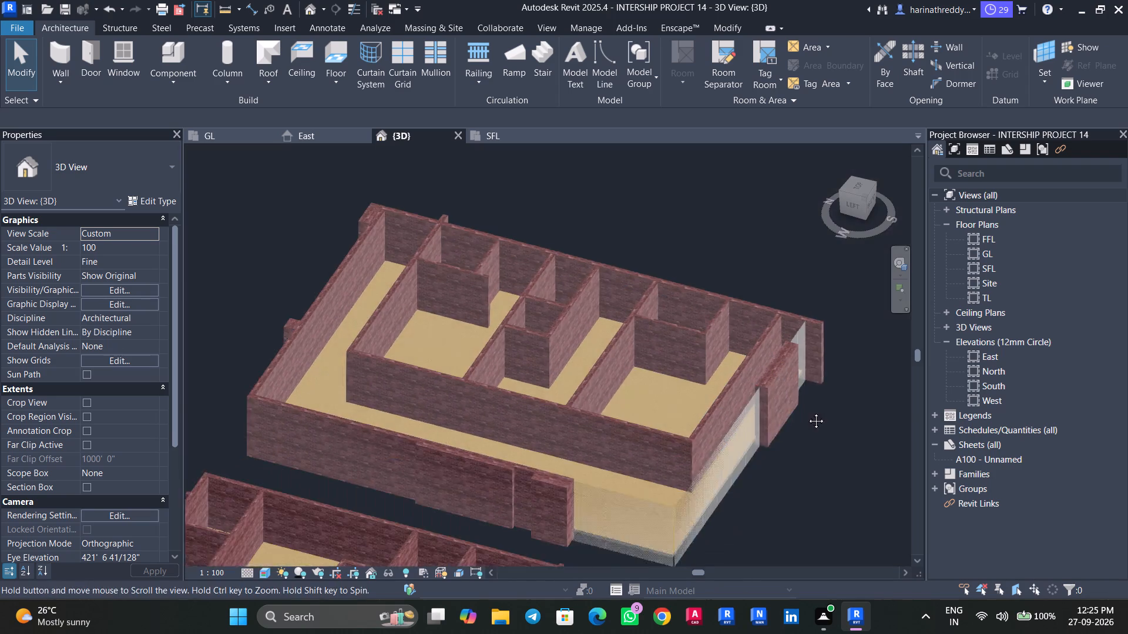
middle_drag(807, 412, 809, 406)
scroll(741, 454, up, 4)
click(718, 441)
key(Escape)
key(Escape)
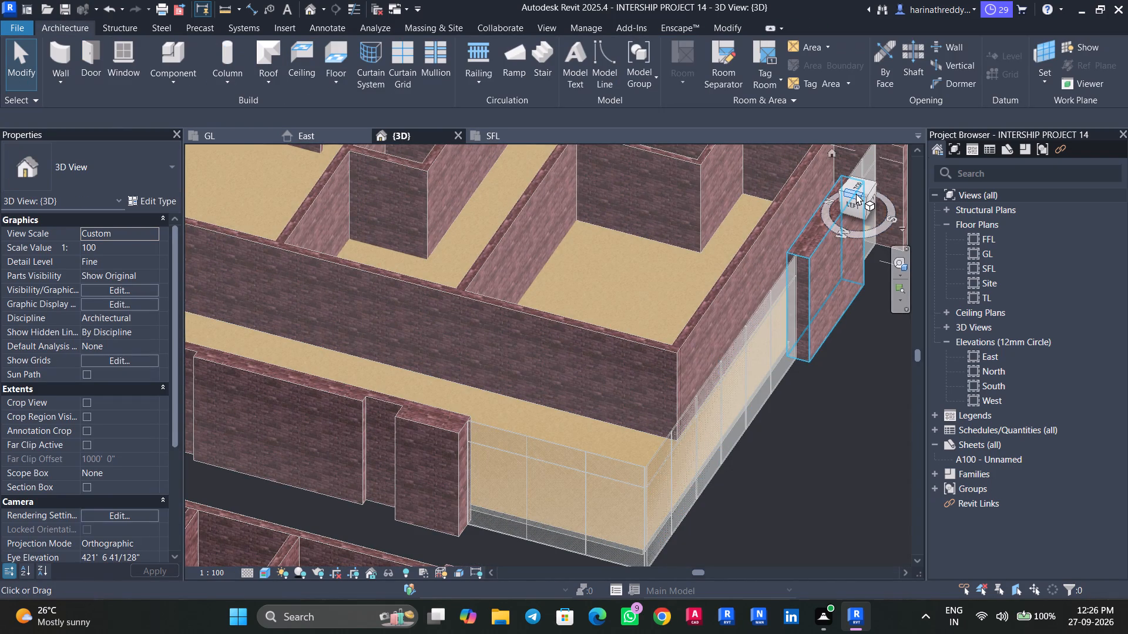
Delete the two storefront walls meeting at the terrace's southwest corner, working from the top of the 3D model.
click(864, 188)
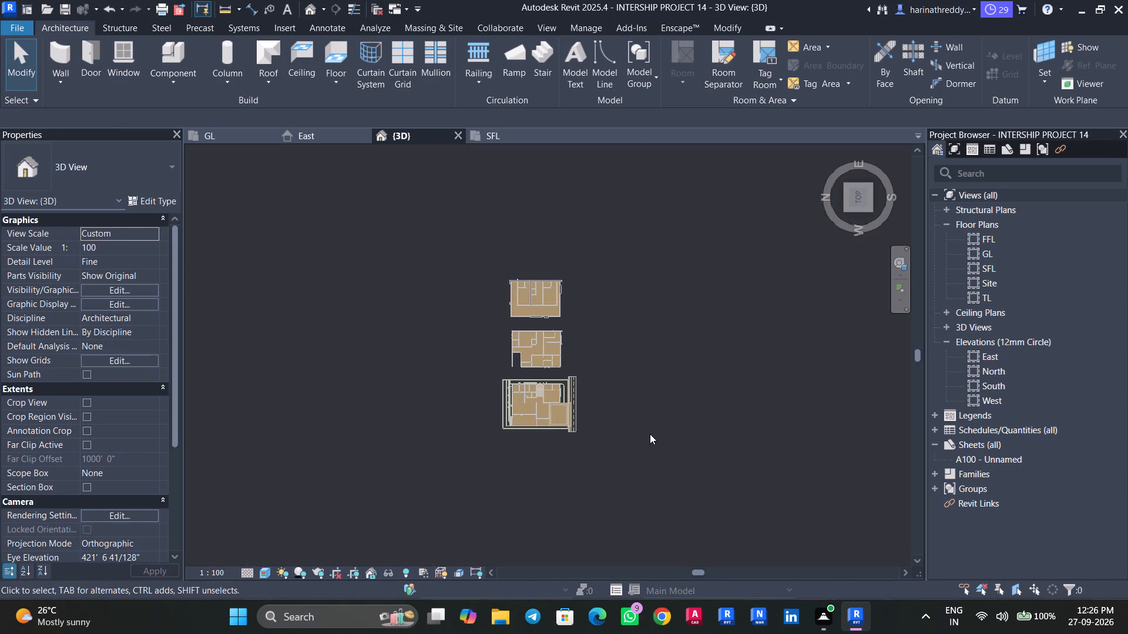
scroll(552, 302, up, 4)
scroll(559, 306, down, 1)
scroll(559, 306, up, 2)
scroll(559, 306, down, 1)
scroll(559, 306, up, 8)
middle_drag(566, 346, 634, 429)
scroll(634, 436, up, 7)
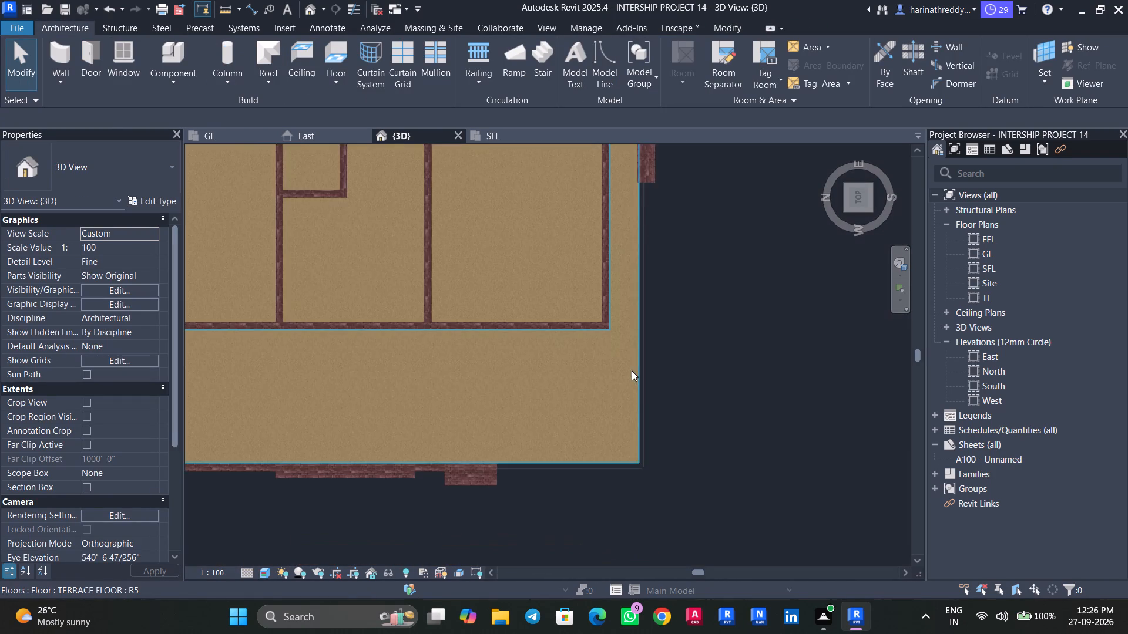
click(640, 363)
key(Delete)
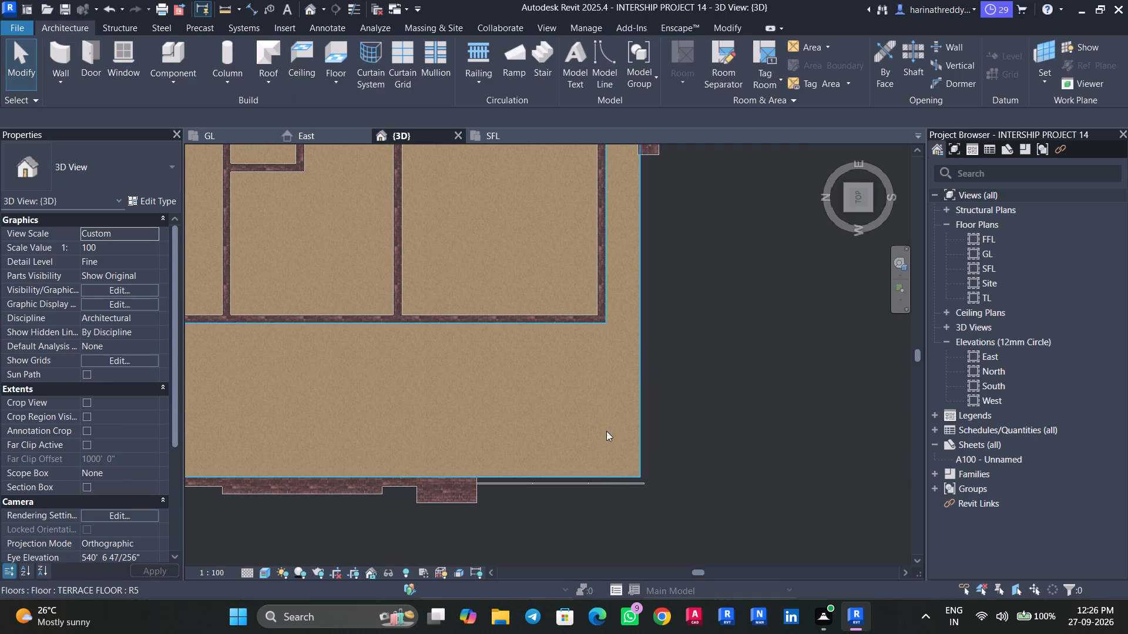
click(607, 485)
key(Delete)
Edit the TERRACE FLOOR boundary, moving its south and west edges outward to the outer wall faces.
click(600, 456)
middle_drag(619, 389, 623, 408)
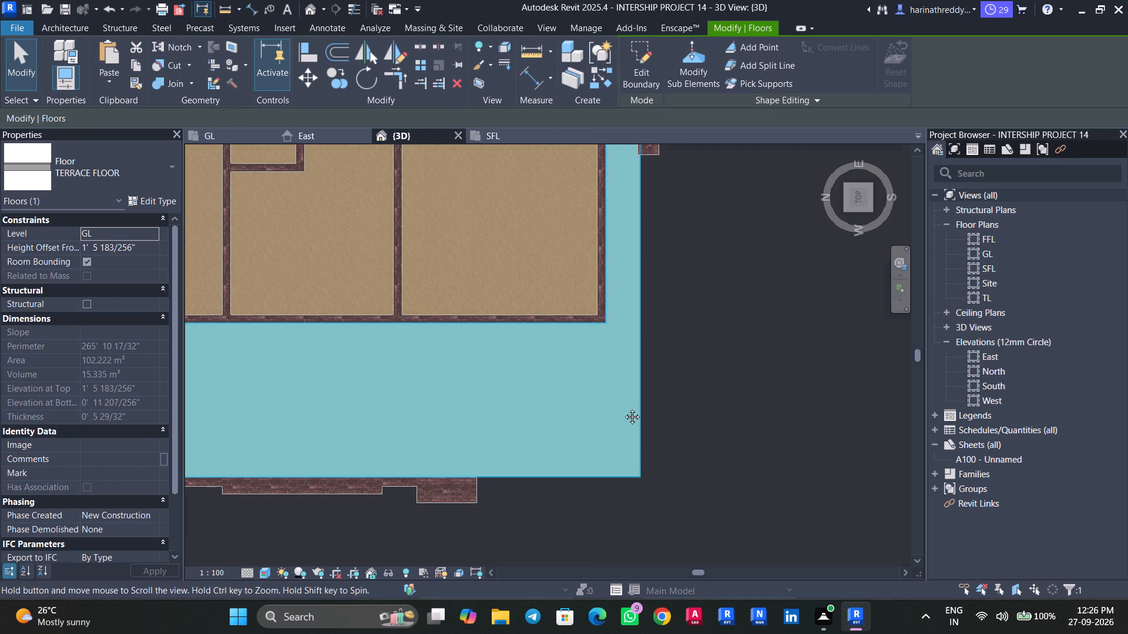
middle_drag(623, 408, 637, 461)
scroll(637, 468, up, 1)
click(630, 63)
click(666, 322)
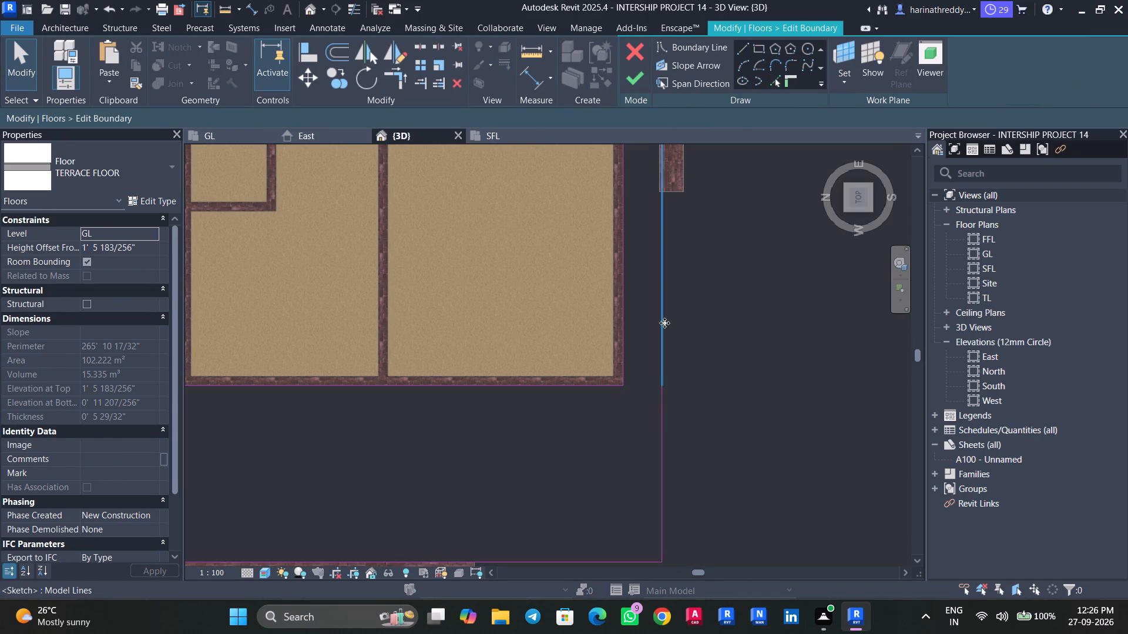
drag(660, 319, 681, 319)
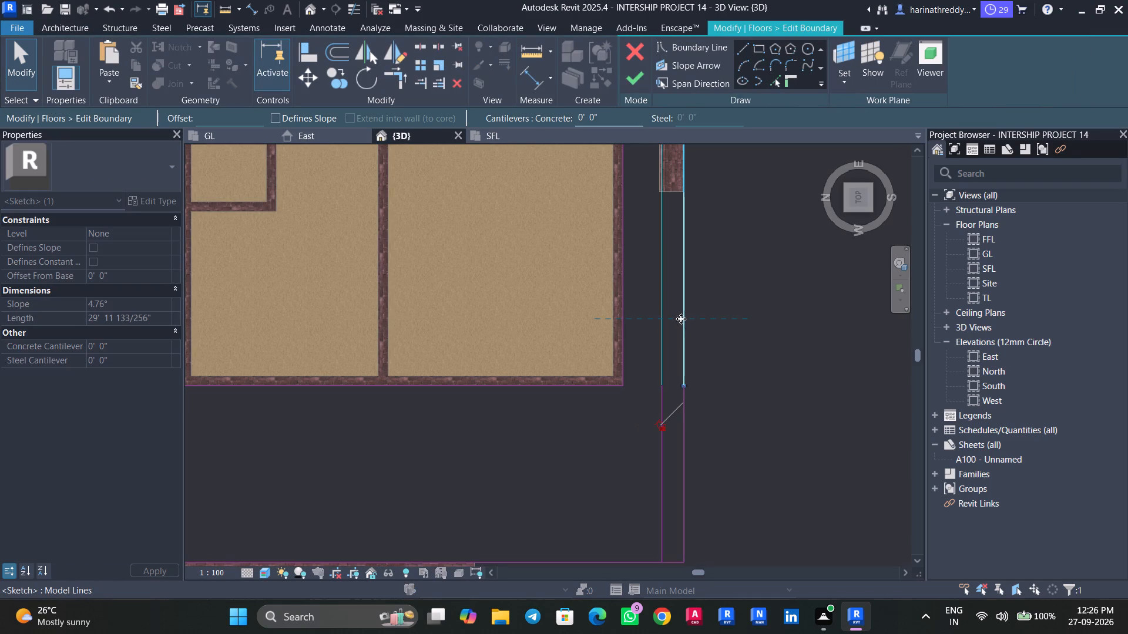
middle_drag(653, 327, 661, 211)
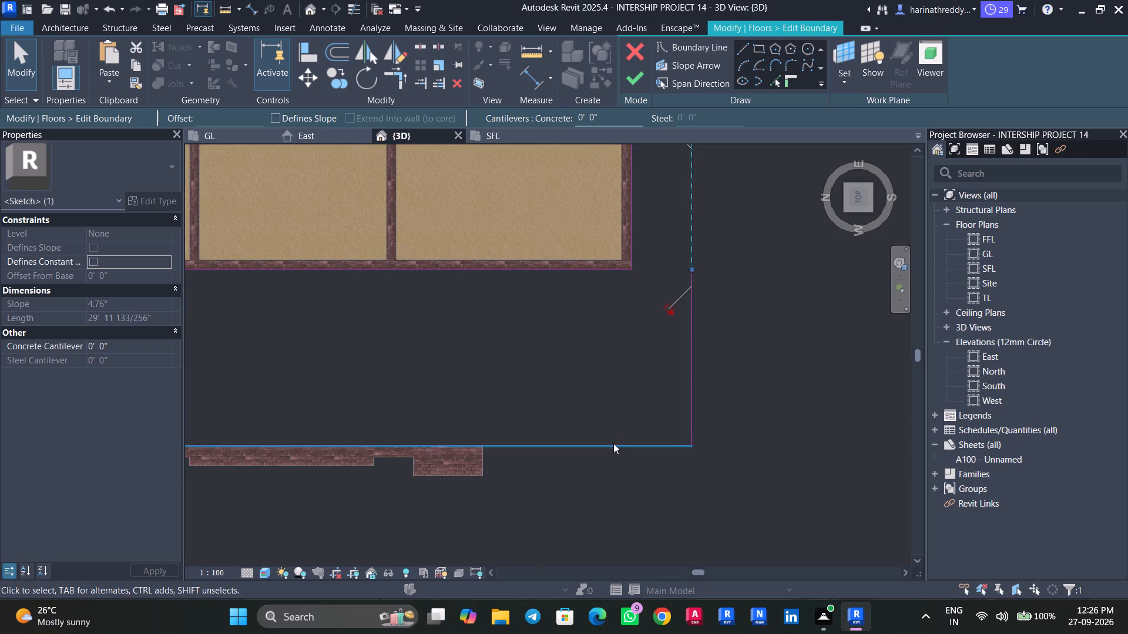
click(613, 440)
drag(611, 445, 613, 467)
scroll(607, 425, down, 4)
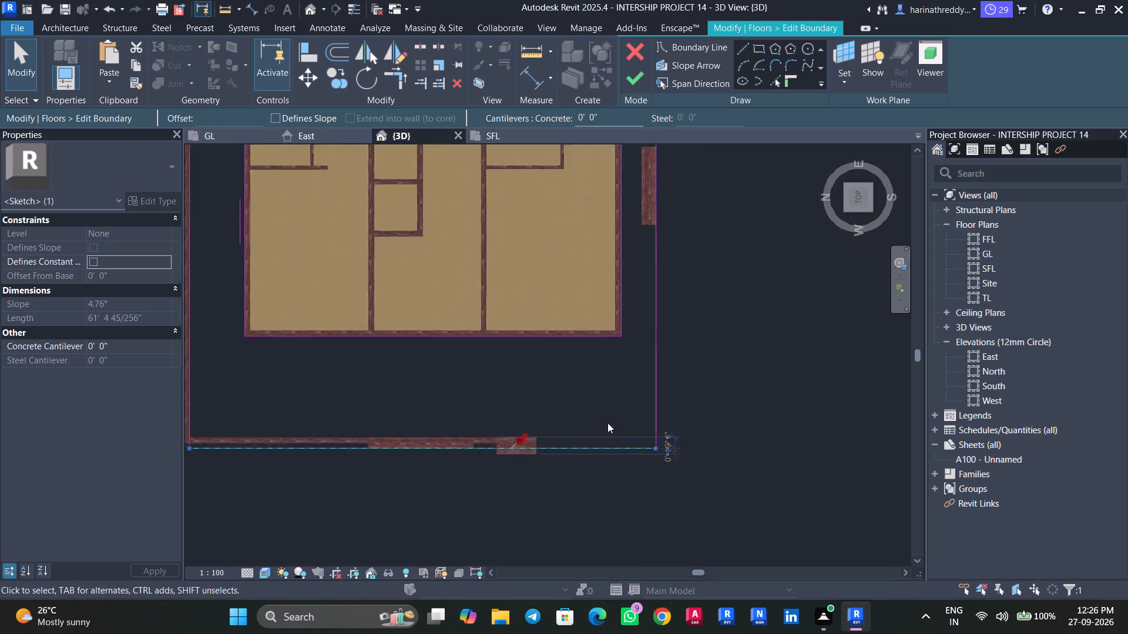
scroll(607, 423, down, 3)
Align the floor boundary's west and south edges with the inner faces of the 2'3" and 1'10" walls, and finish the sketch.
scroll(593, 443, up, 3)
drag(596, 439, 597, 427)
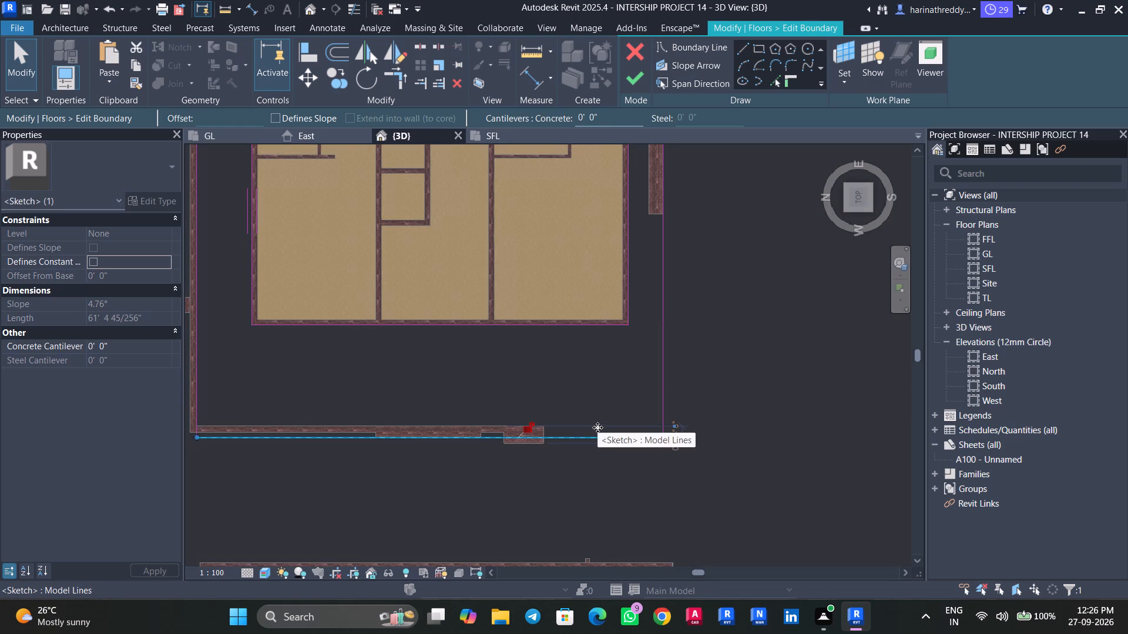
drag(597, 427, 594, 426)
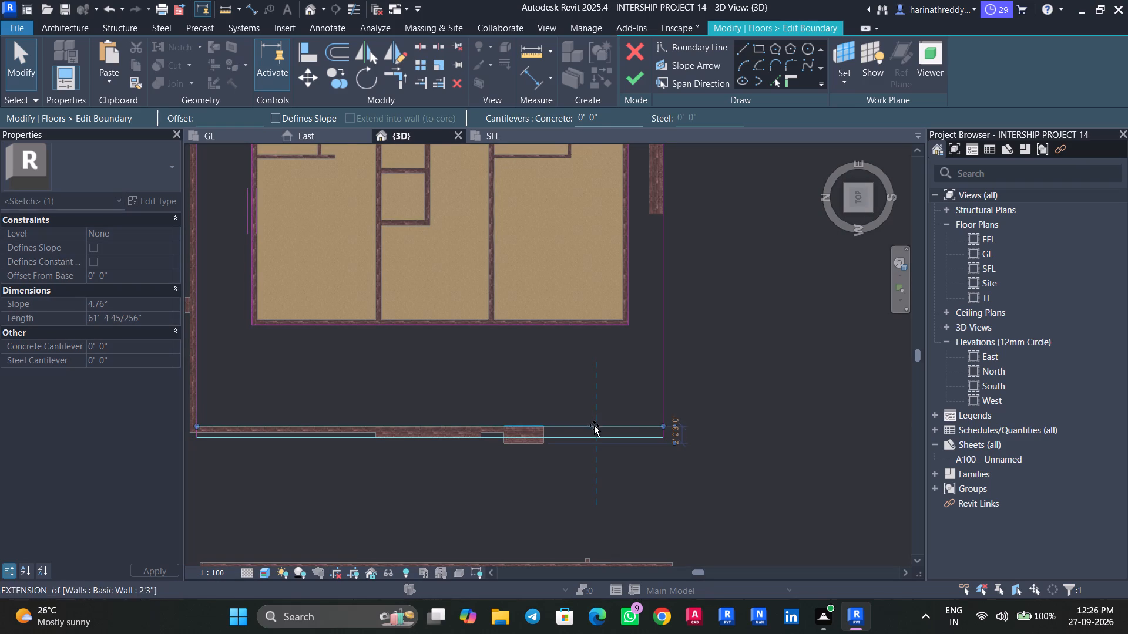
drag(594, 426, 594, 425)
key(Escape)
click(667, 339)
drag(665, 349, 652, 346)
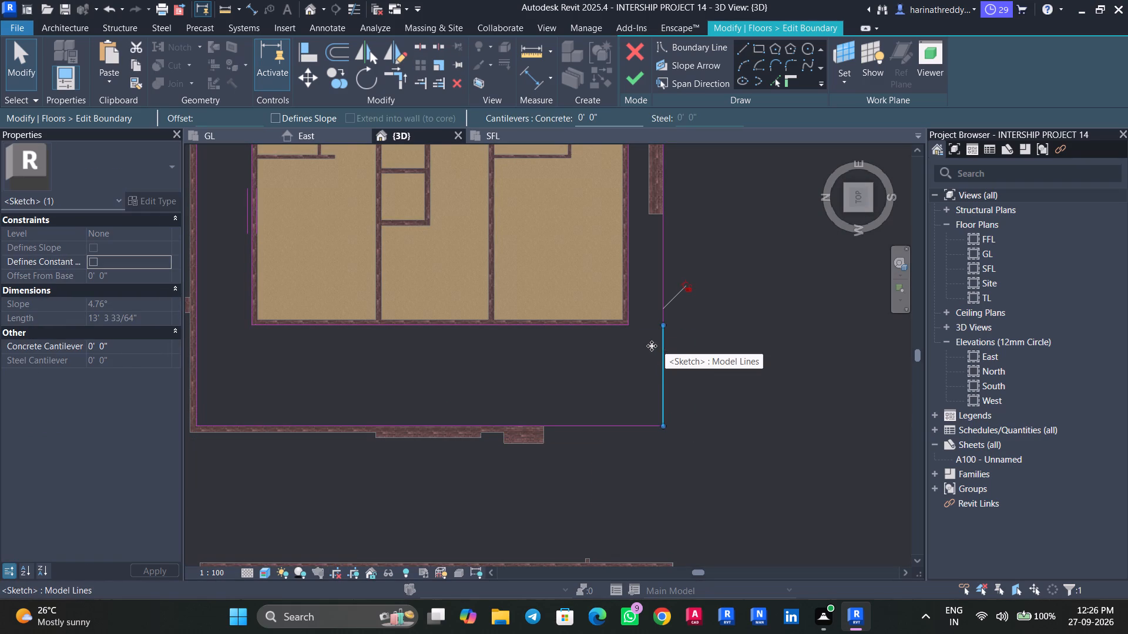
drag(652, 346, 651, 346)
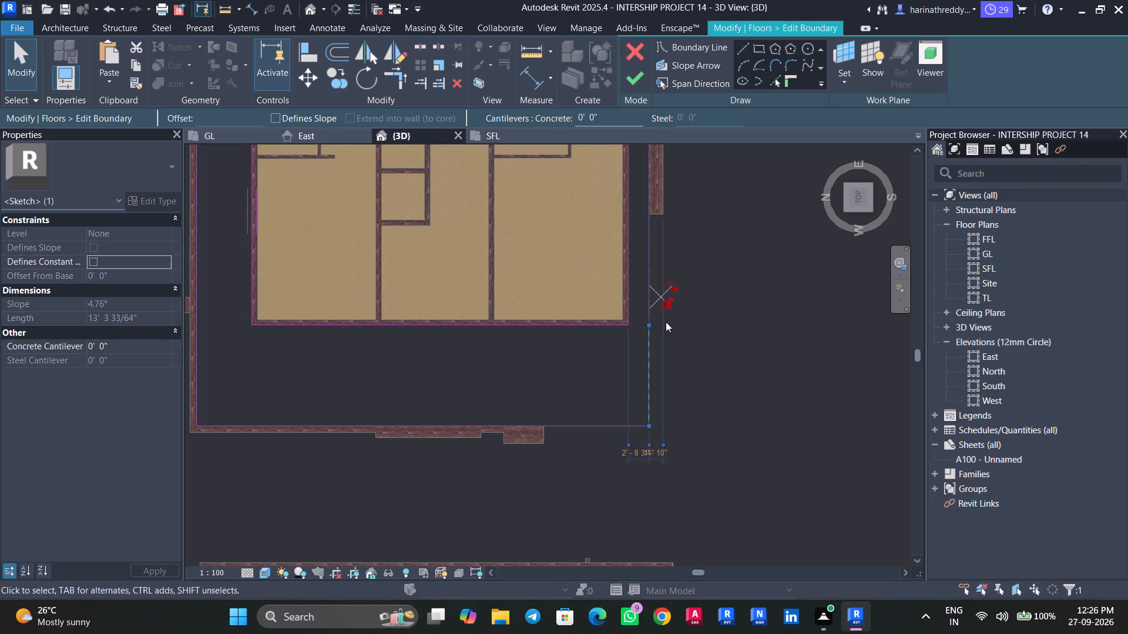
key(Escape)
click(644, 73)
key(Escape)
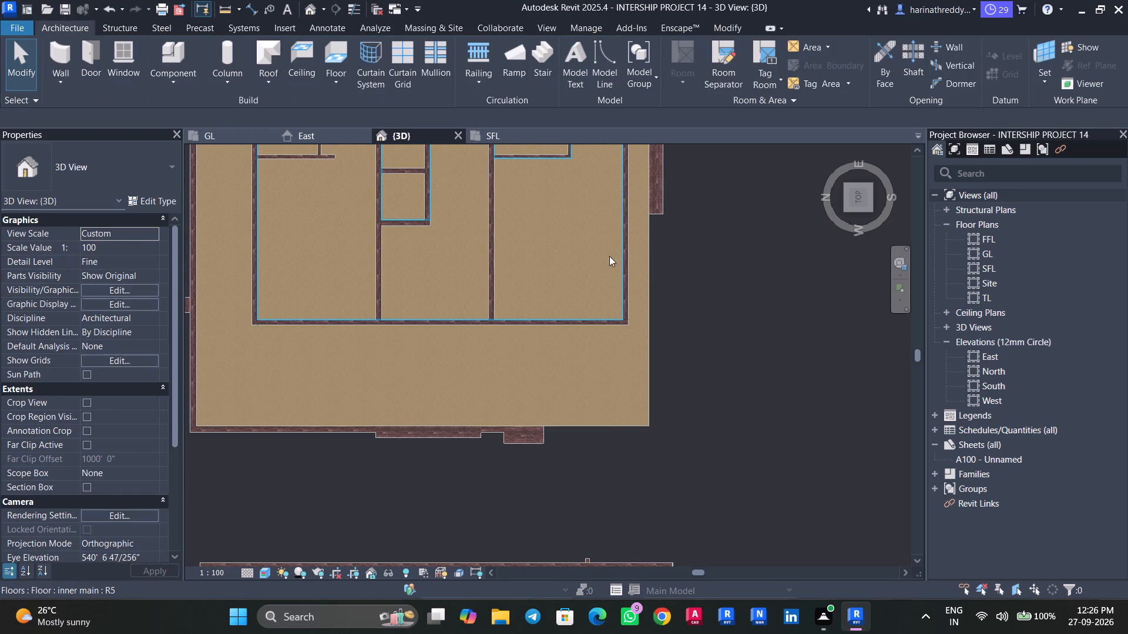
Draw chained Curtain_Wall-Storefront walls along the terrace floor's edges, from the 2'3" wall around the southwest corner to the 1'10" wall.
text(wa)
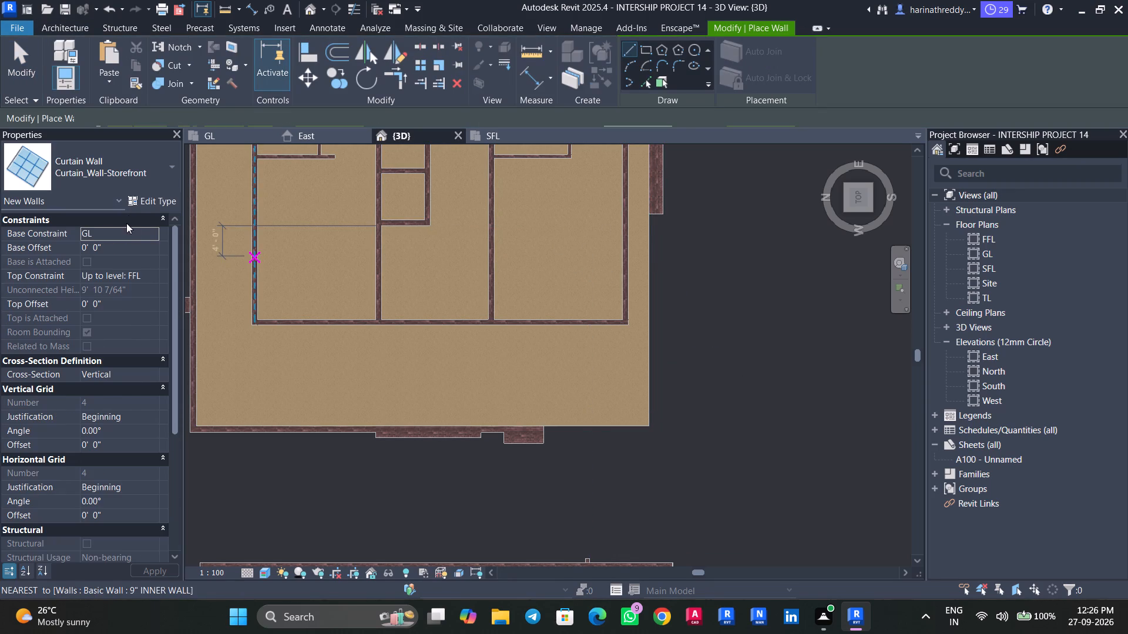
scroll(567, 443, up, 7)
click(521, 419)
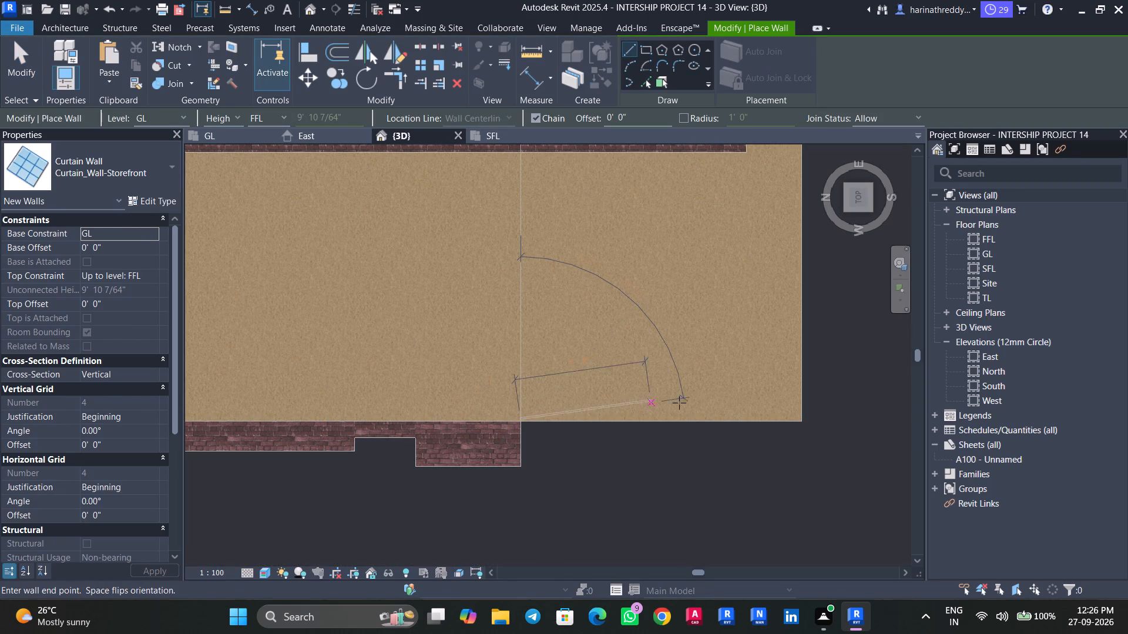
click(804, 421)
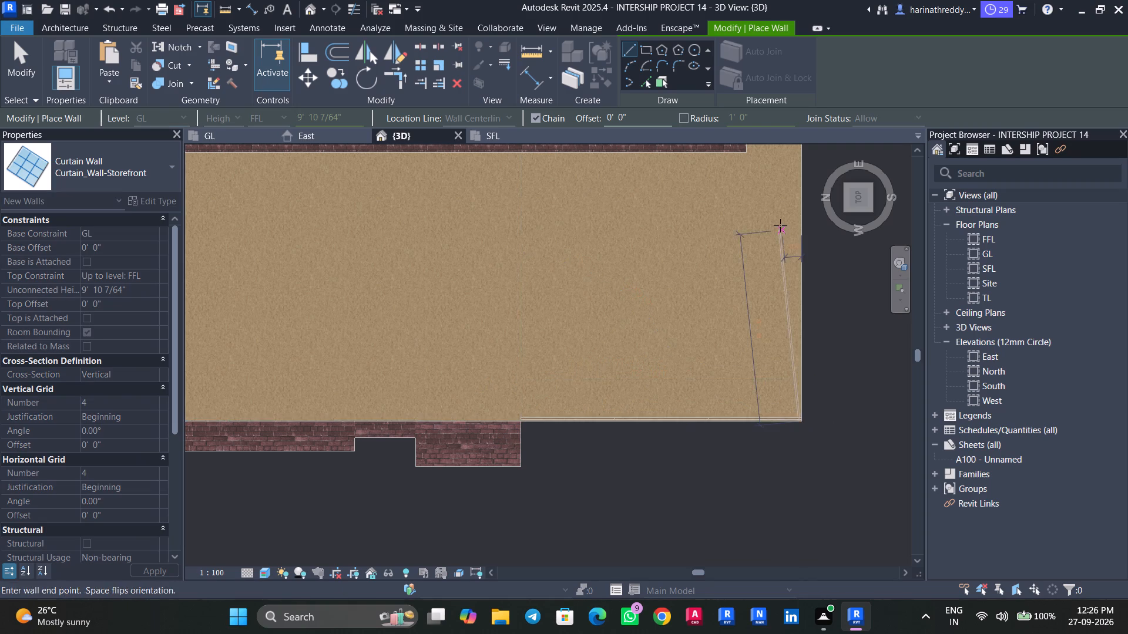
middle_drag(780, 225, 781, 409)
middle_drag(781, 491, 780, 520)
middle_drag(780, 540, 778, 547)
middle_drag(791, 320, 803, 632)
scroll(804, 629, up, 1)
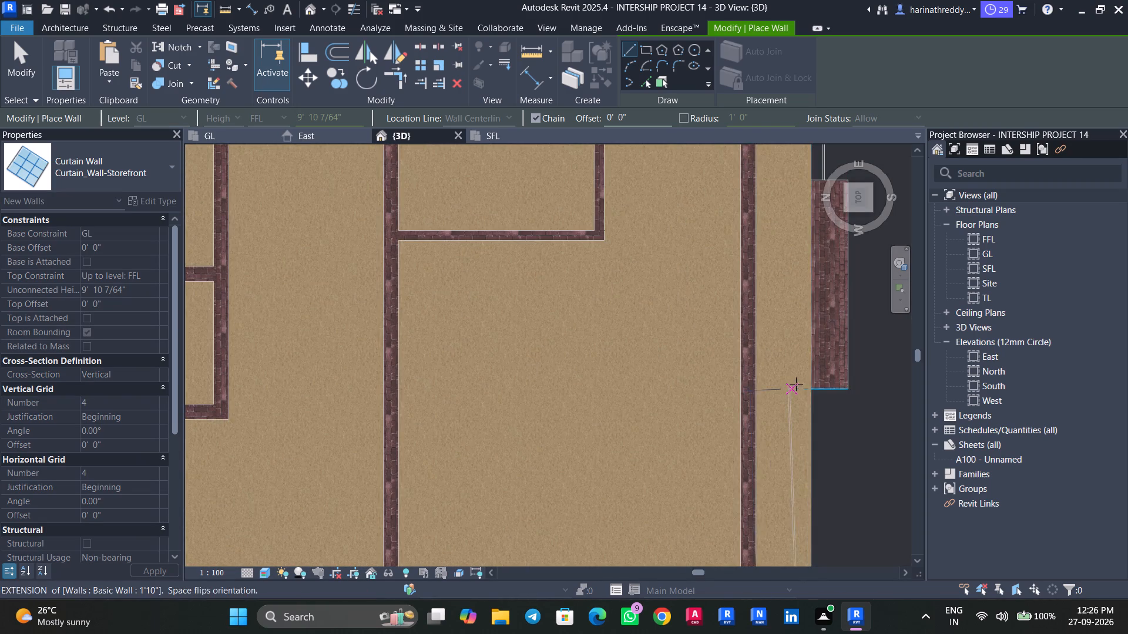
scroll(809, 389, up, 4)
click(810, 389)
key(Escape)
key(Escape)
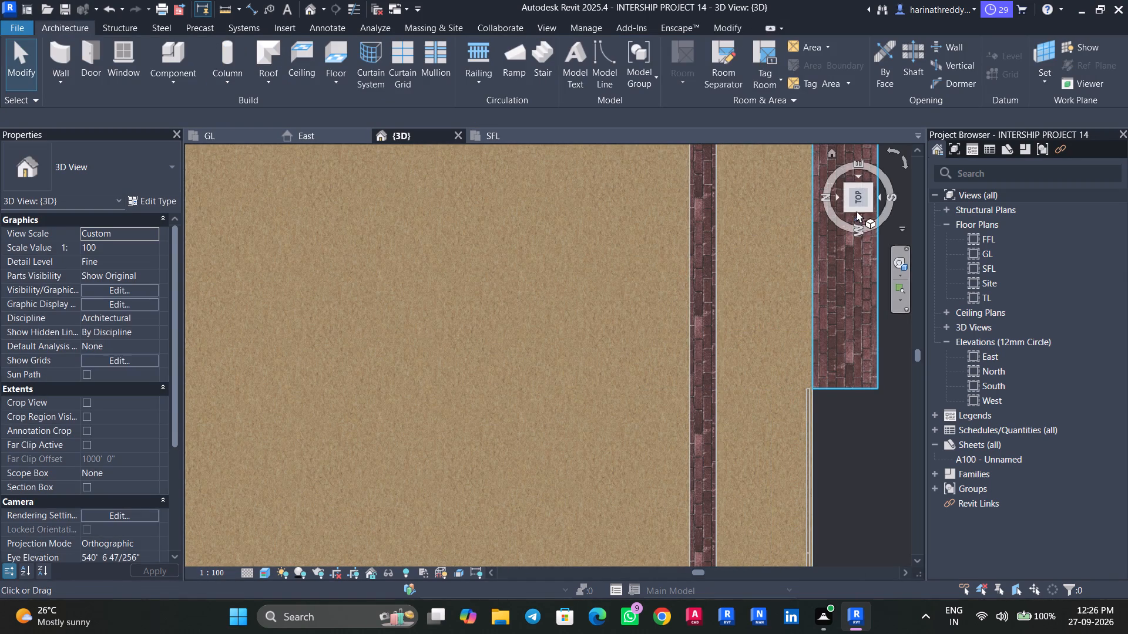
Delete the stray elements floating far above the three storey models in 3D.
click(872, 199)
scroll(727, 421, down, 2)
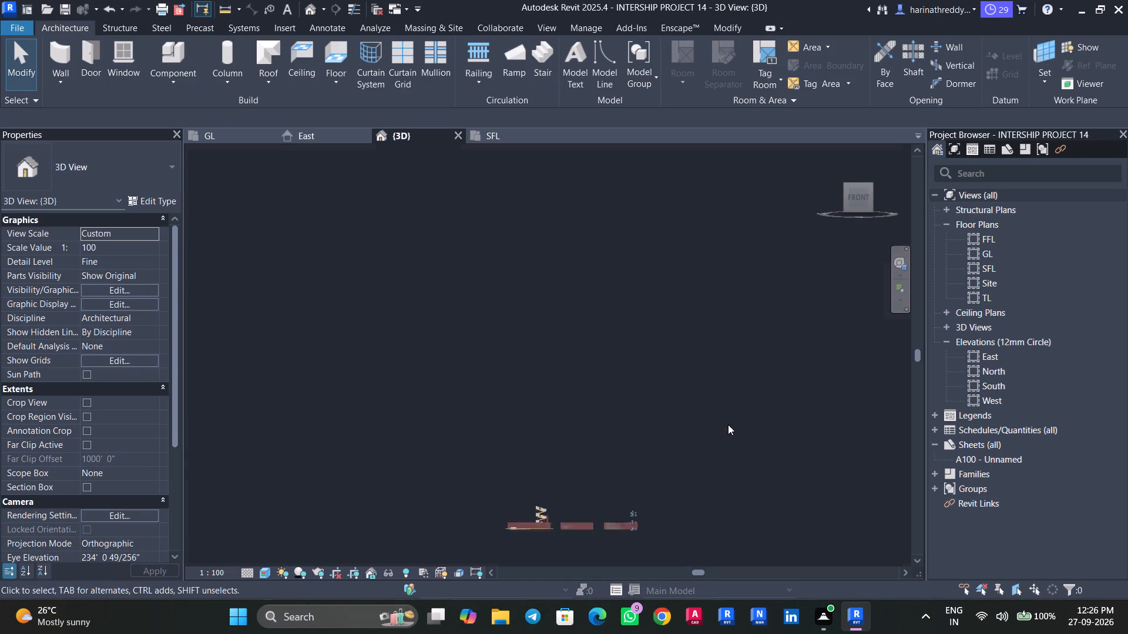
scroll(728, 424, down, 5)
shift+middle_drag(711, 461, 766, 574)
scroll(615, 433, up, 9)
middle_drag(674, 419, 667, 442)
middle_click(653, 494)
scroll(657, 461, down, 5)
drag(706, 392, 620, 229)
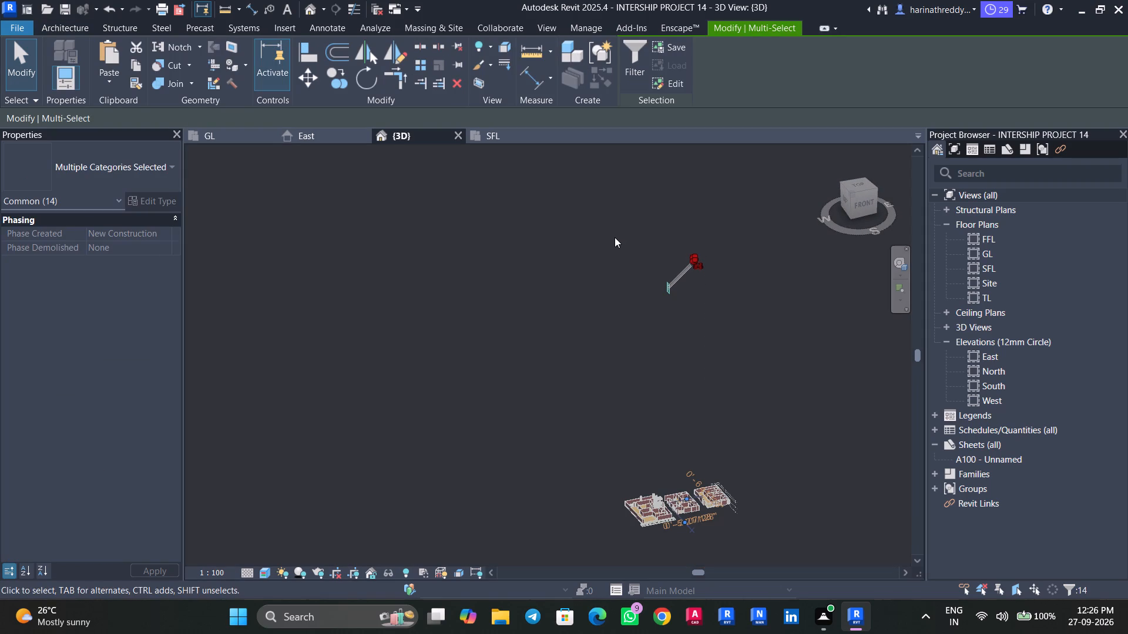
scroll(636, 274, up, 3)
key(Delete)
Set the base offset of the open terrace's three Curtain_Wall-Storefront walls to 450 mm.
scroll(660, 300, down, 6)
middle_drag(662, 304, 603, 239)
scroll(660, 394, down, 1)
scroll(659, 393, up, 15)
middle_drag(632, 359, 644, 439)
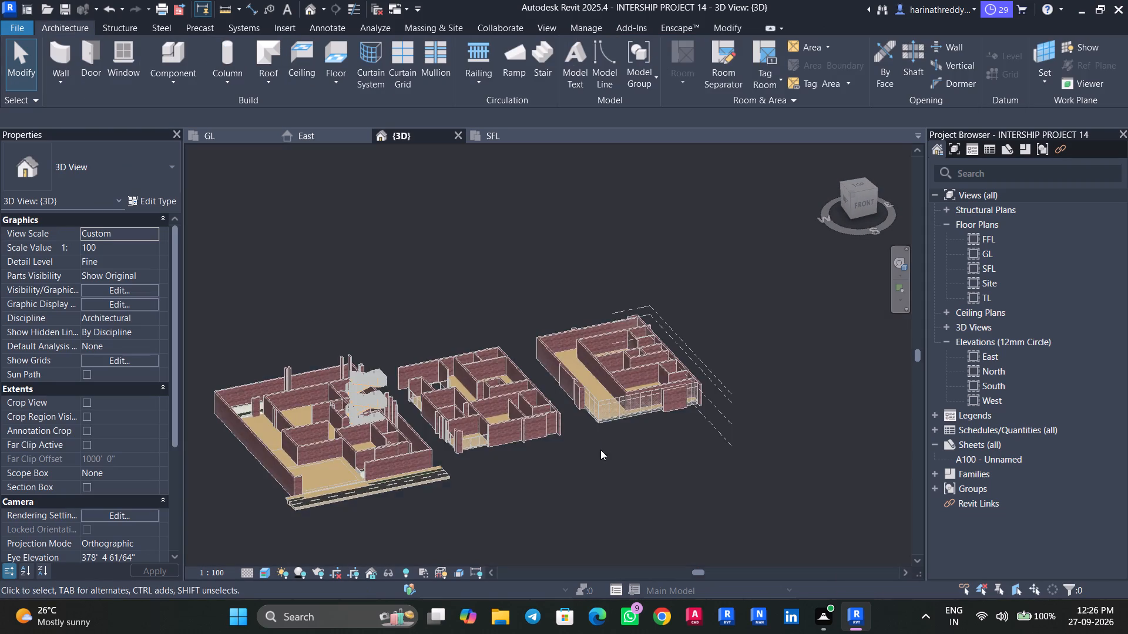
scroll(584, 457, up, 3)
middle_drag(584, 457, 599, 487)
scroll(633, 414, up, 5)
click(632, 407)
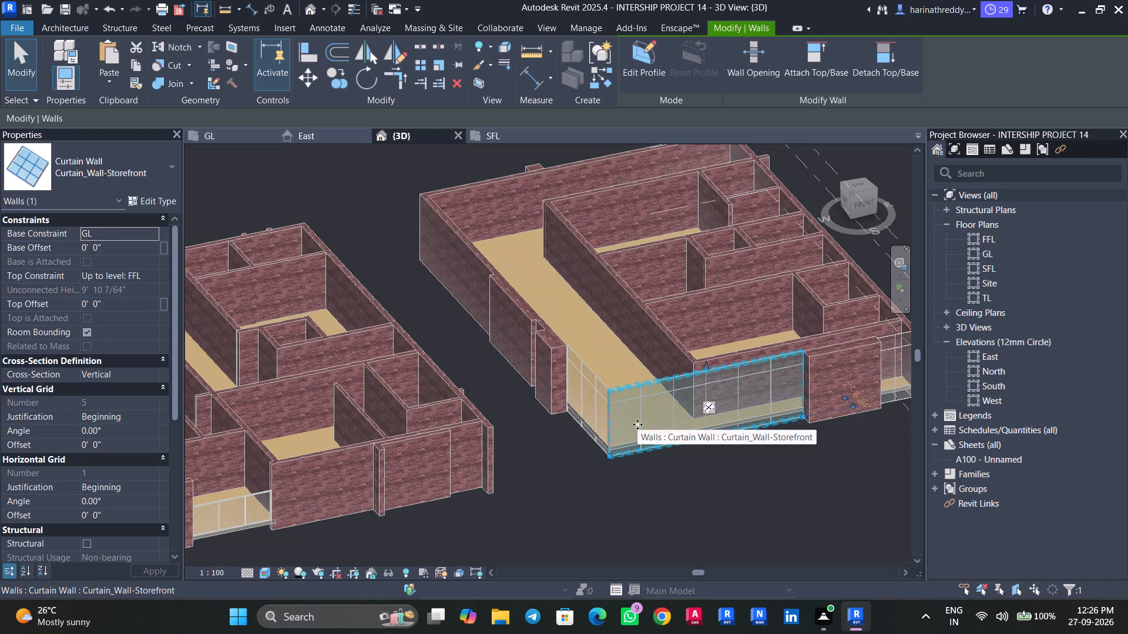
ctrl+click(587, 413)
key(Escape)
key(Escape)
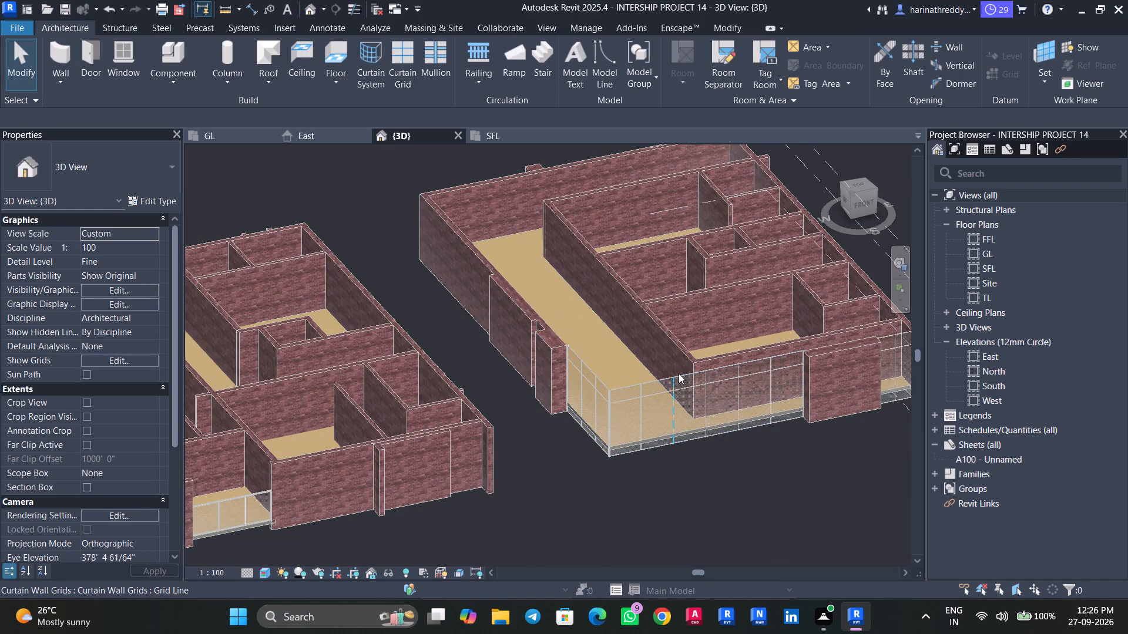
click(649, 377)
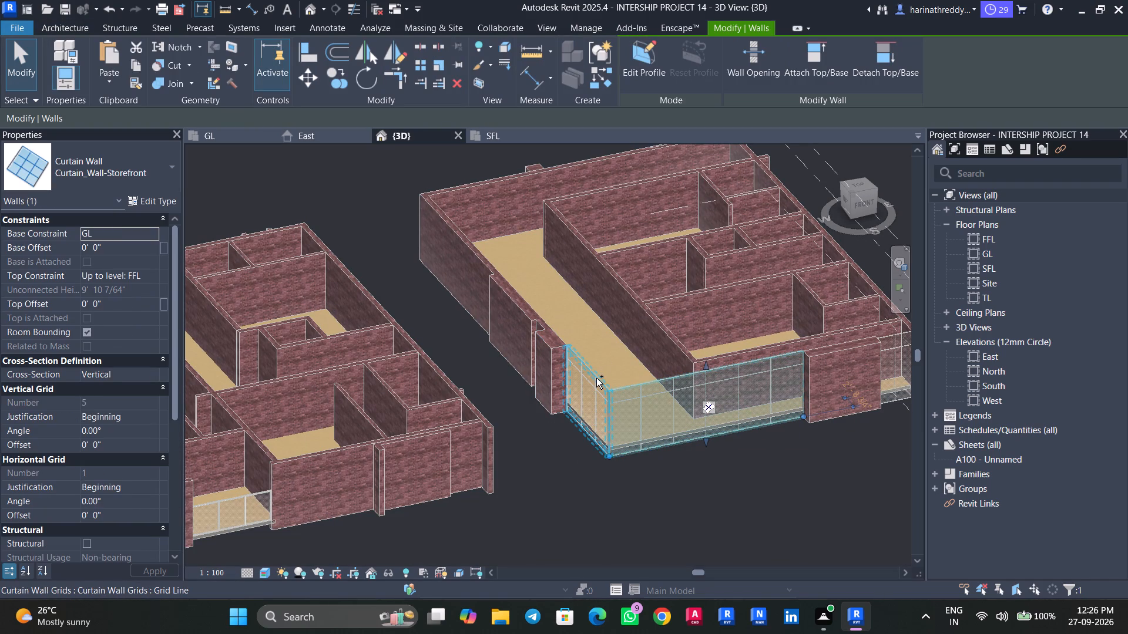
ctrl+click(596, 378)
middle_drag(693, 467, 583, 501)
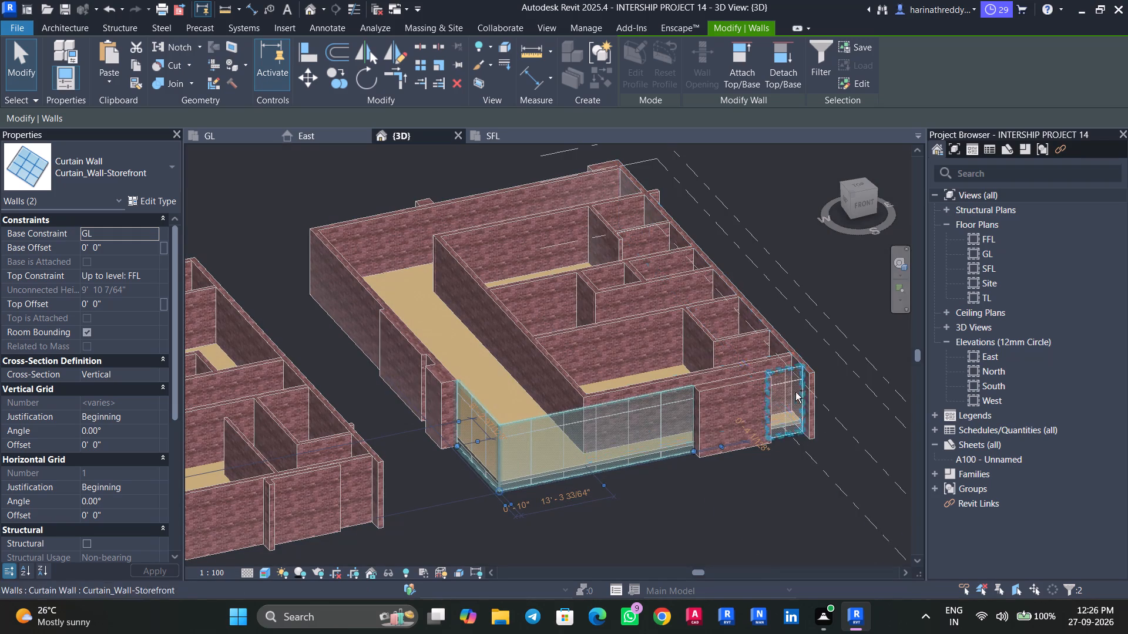
ctrl+click(790, 362)
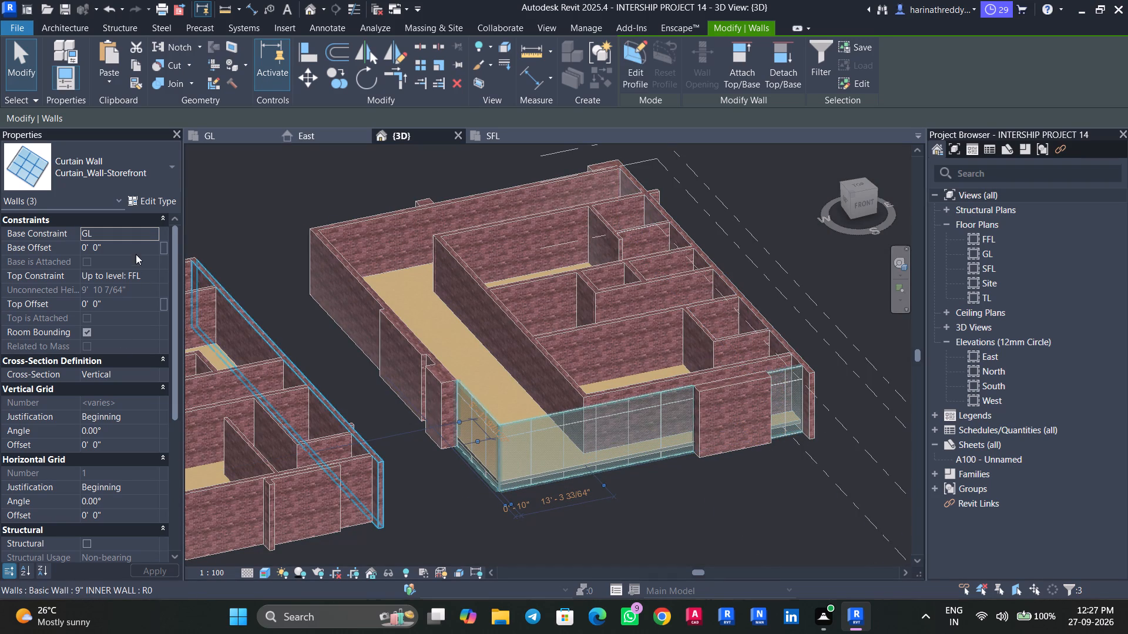
click(137, 247)
text(450)
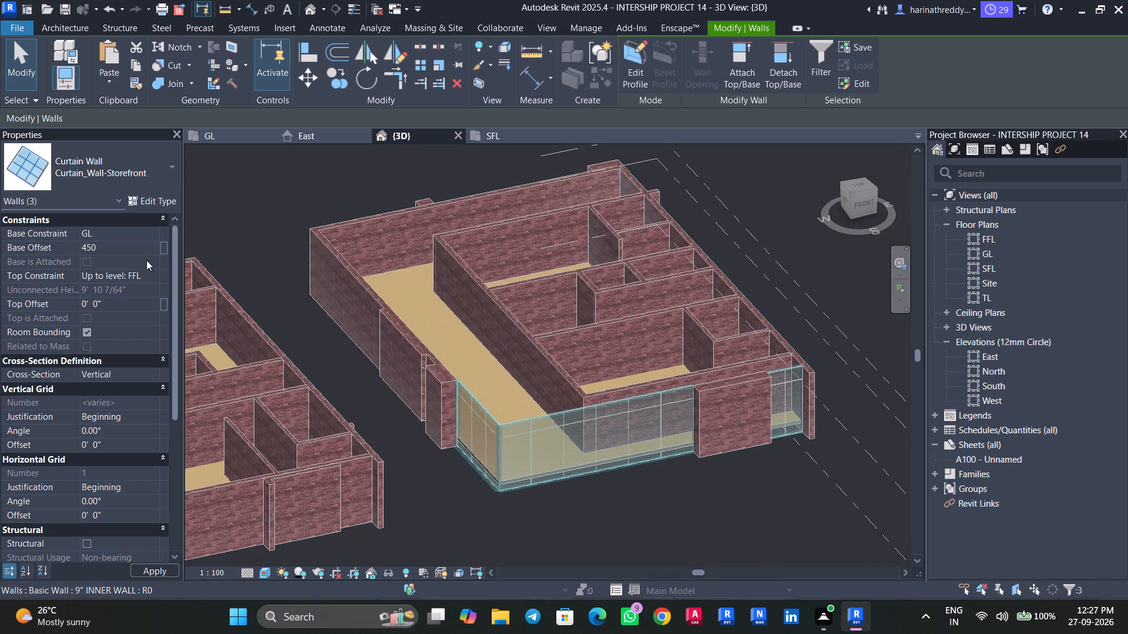
text(mm)
key(Return)
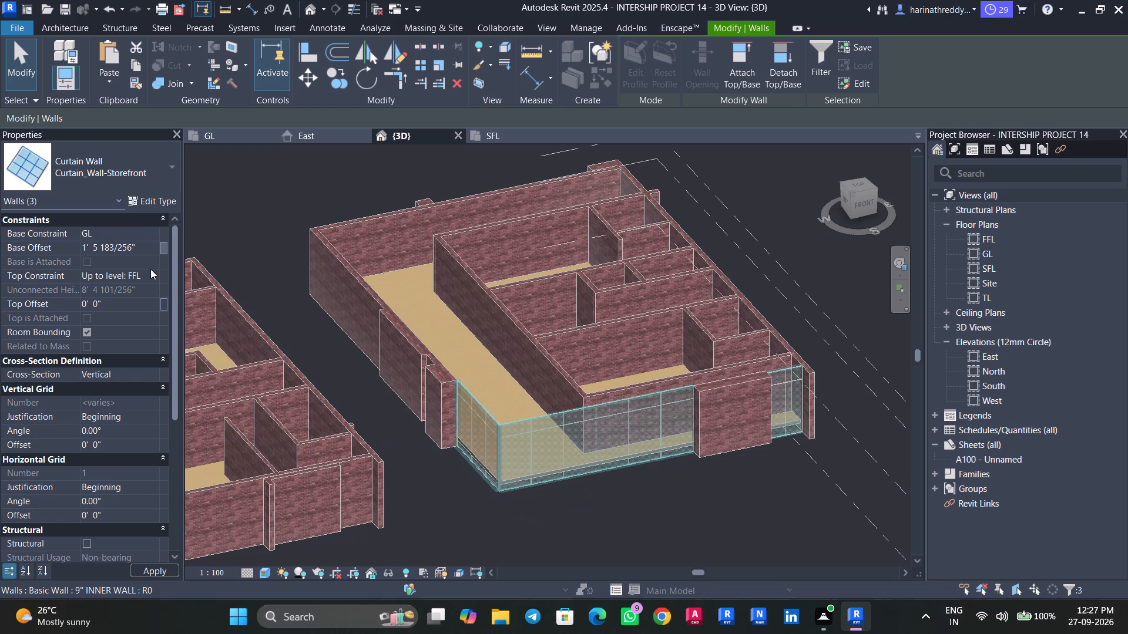
Set the top offset of the same three terrace curtain walls to -4'.
click(136, 303)
text(-4')
key(Return)
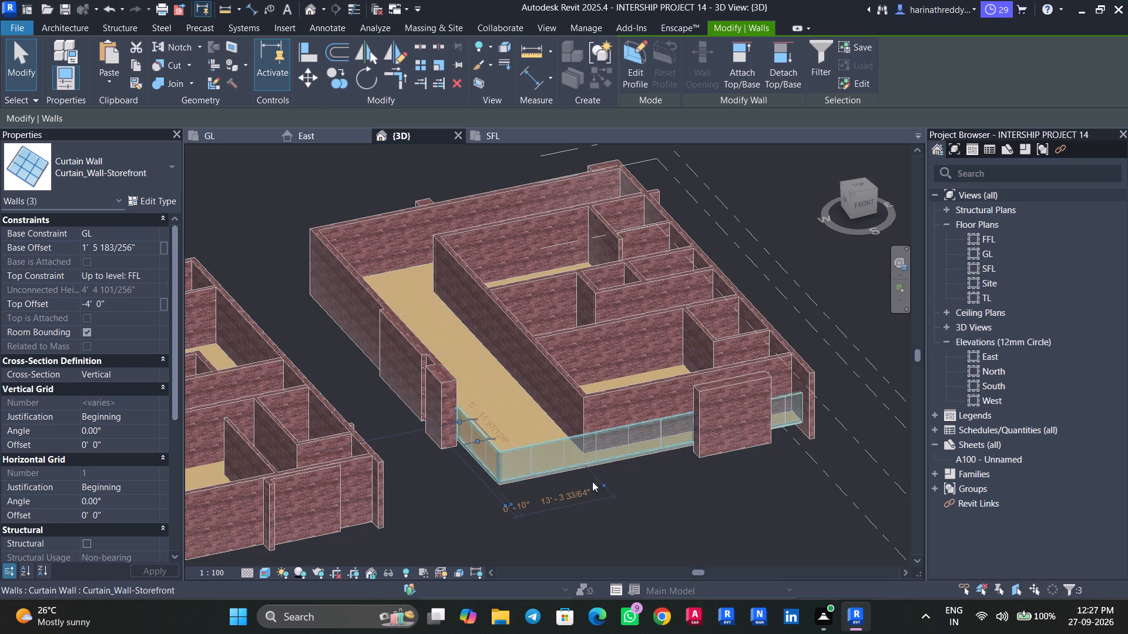
Place 30mm_Square rectangular mullions on all grid lines of the three terrace curtain walls.
scroll(592, 478, up, 6)
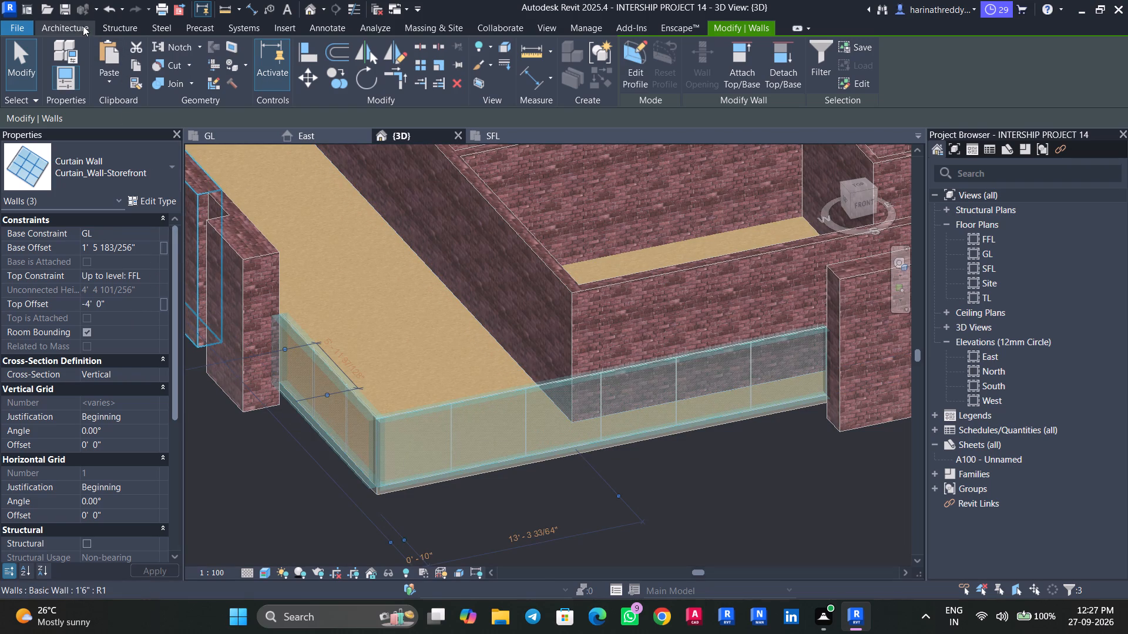
click(83, 26)
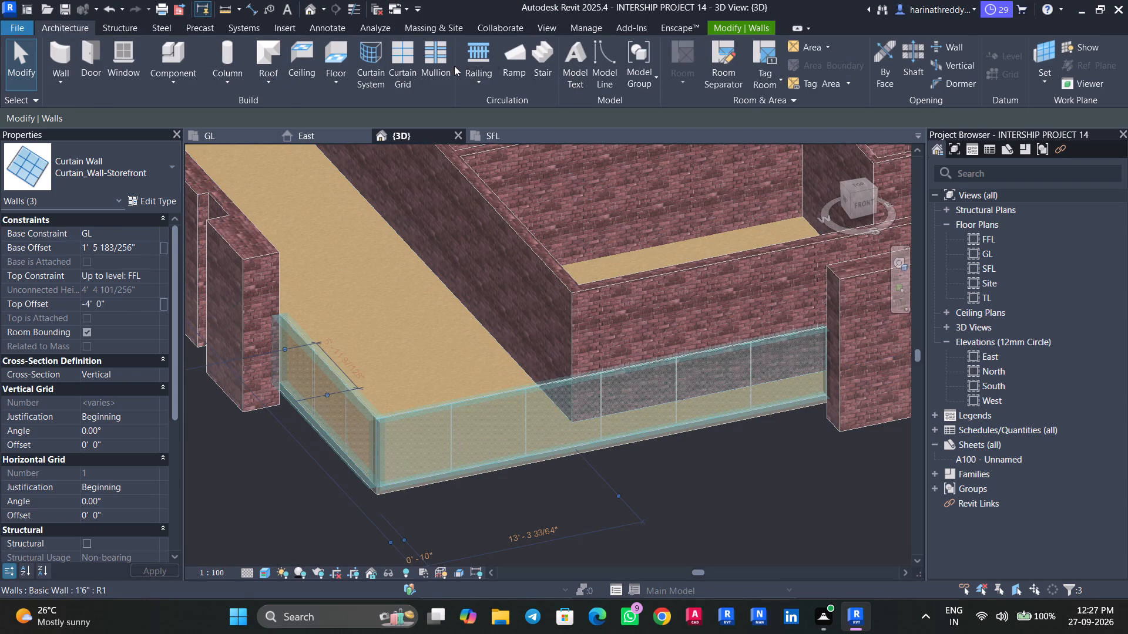
click(449, 65)
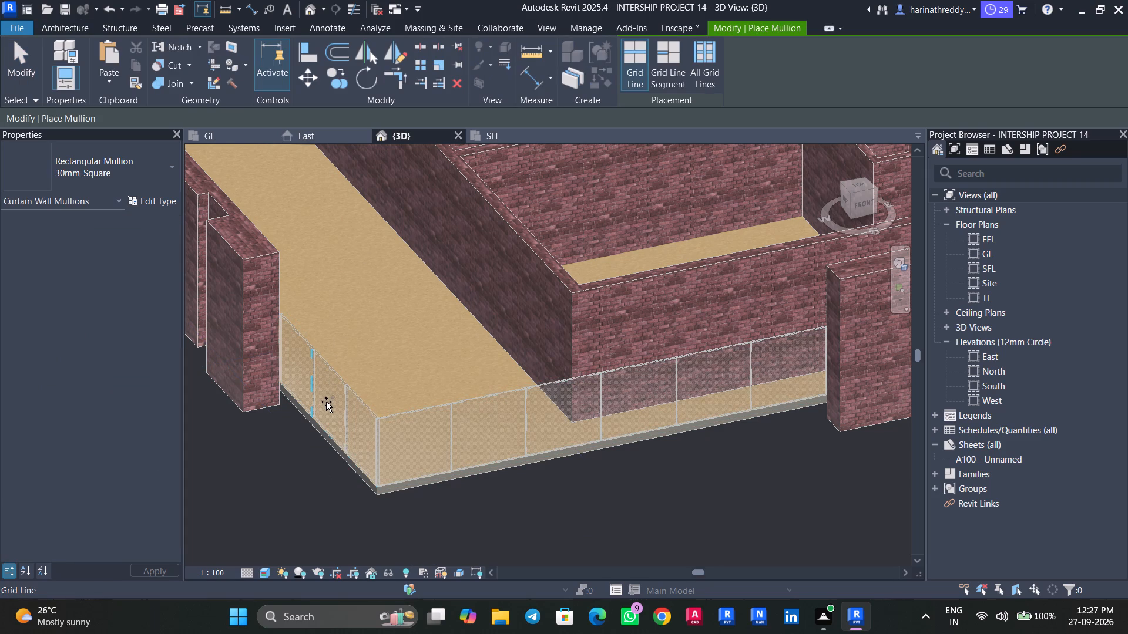
click(695, 61)
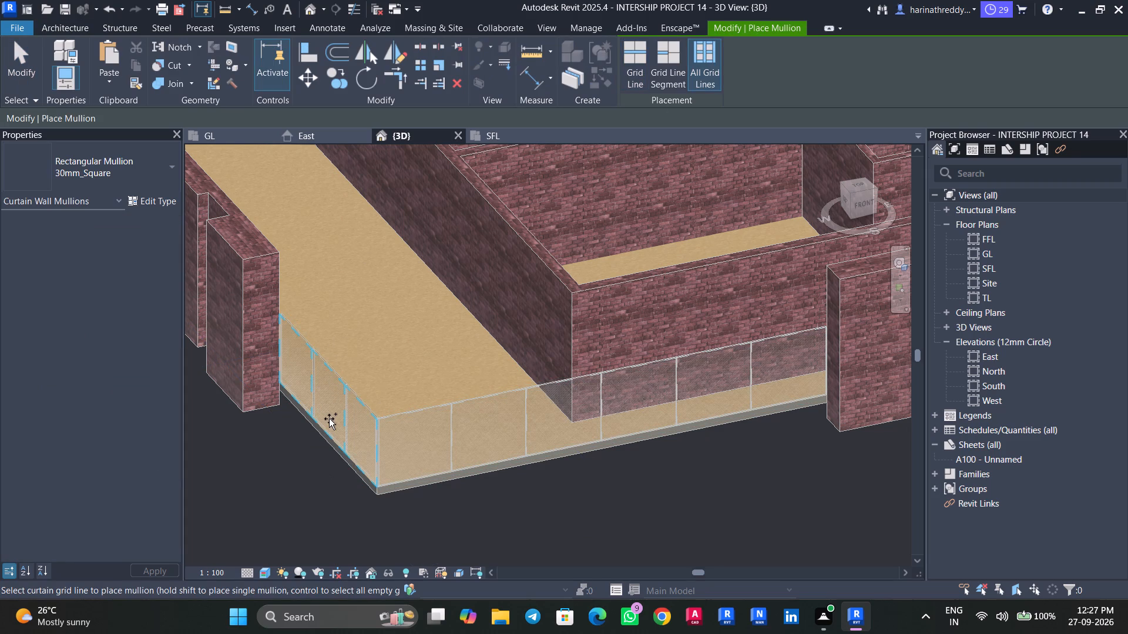
click(329, 419)
click(429, 443)
middle_drag(703, 501, 251, 501)
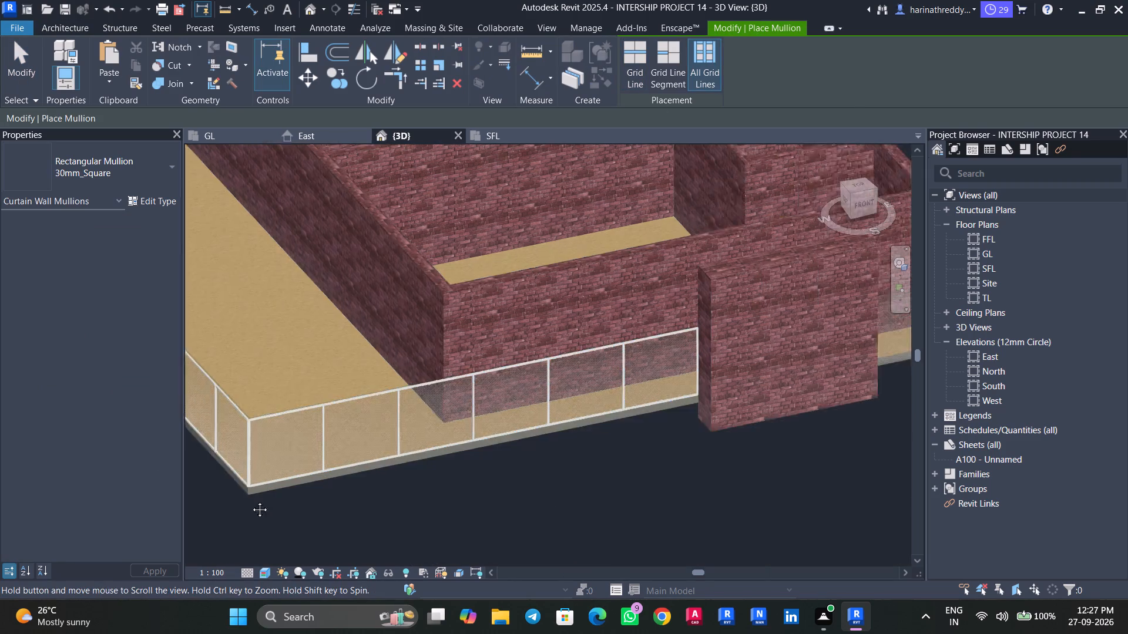
middle_drag(251, 501, 247, 501)
click(582, 309)
key(Escape)
key(Escape)
Examine the terrace's mullioned curtain walls up close and the three storey models from around in 3D.
scroll(604, 370, up, 2)
scroll(605, 368, down, 1)
scroll(605, 367, up, 7)
shift+middle_drag(584, 368, 586, 348)
scroll(586, 348, down, 8)
scroll(587, 349, up, 1)
scroll(587, 349, down, 2)
scroll(587, 349, up, 1)
scroll(587, 349, down, 10)
key(Escape)
key(Escape)
shift+middle_drag(439, 488, 483, 514)
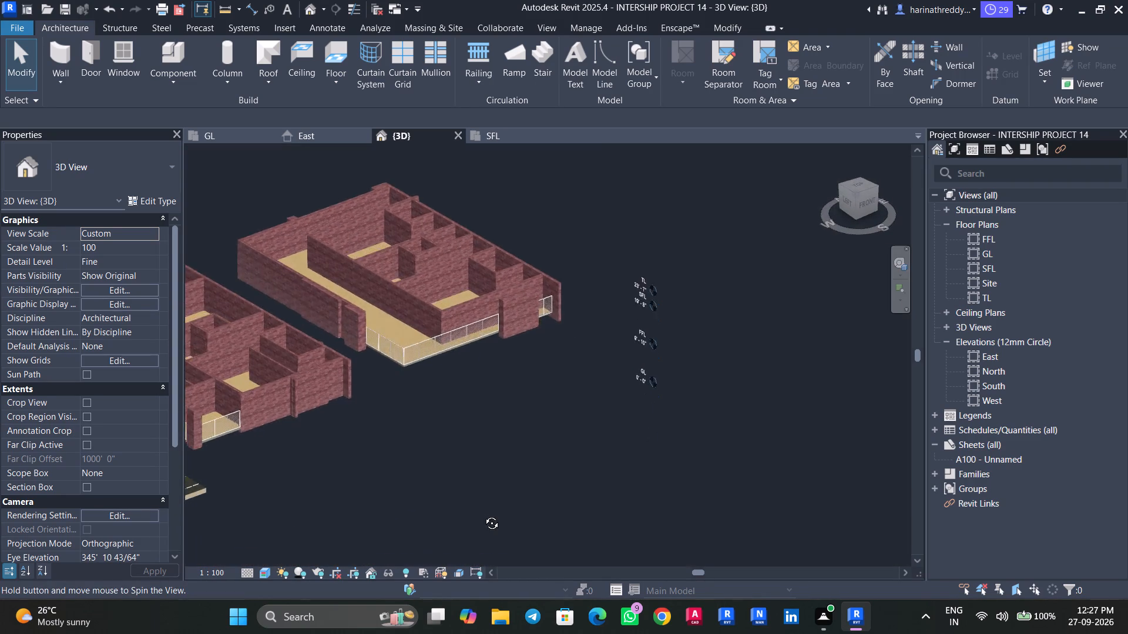
shift+middle_drag(483, 514, 486, 511)
middle_drag(435, 452, 683, 520)
scroll(639, 491, down, 4)
Save the project.
key(ctrl+s)
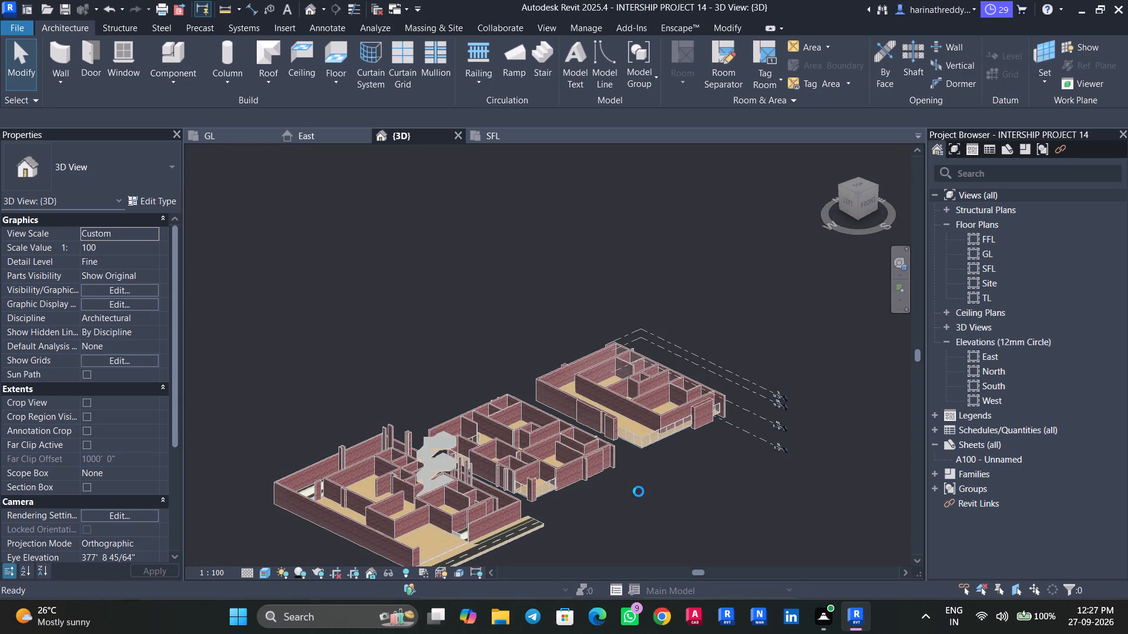
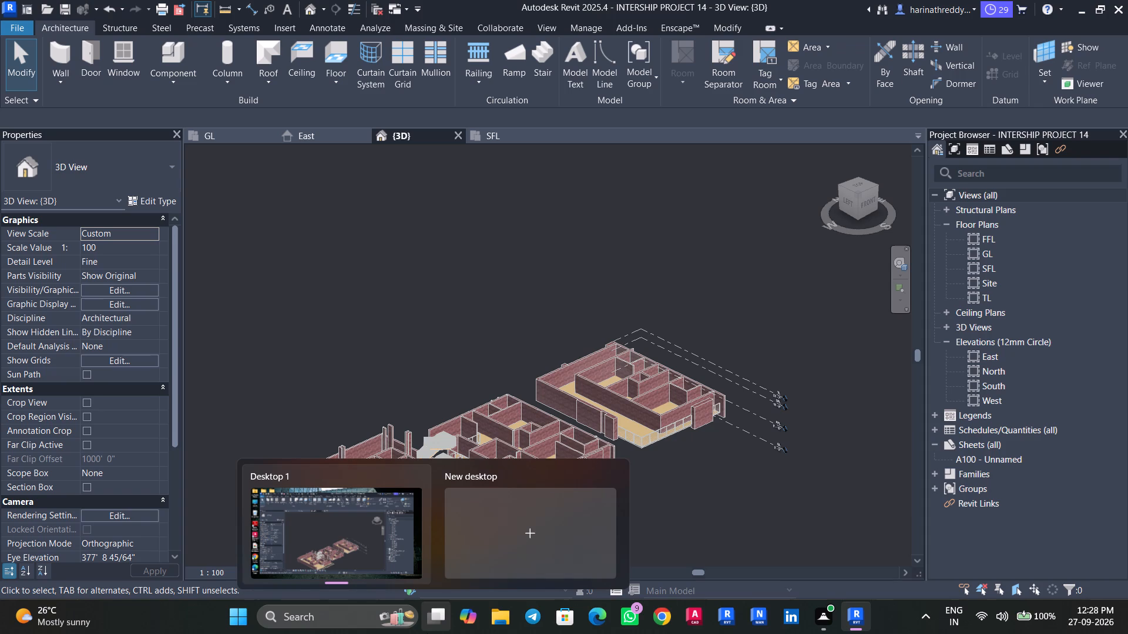
Open the GL floor plan and examine the first and second floor layouts, especially the lobby and stair areas.
scroll(452, 440, up, 4)
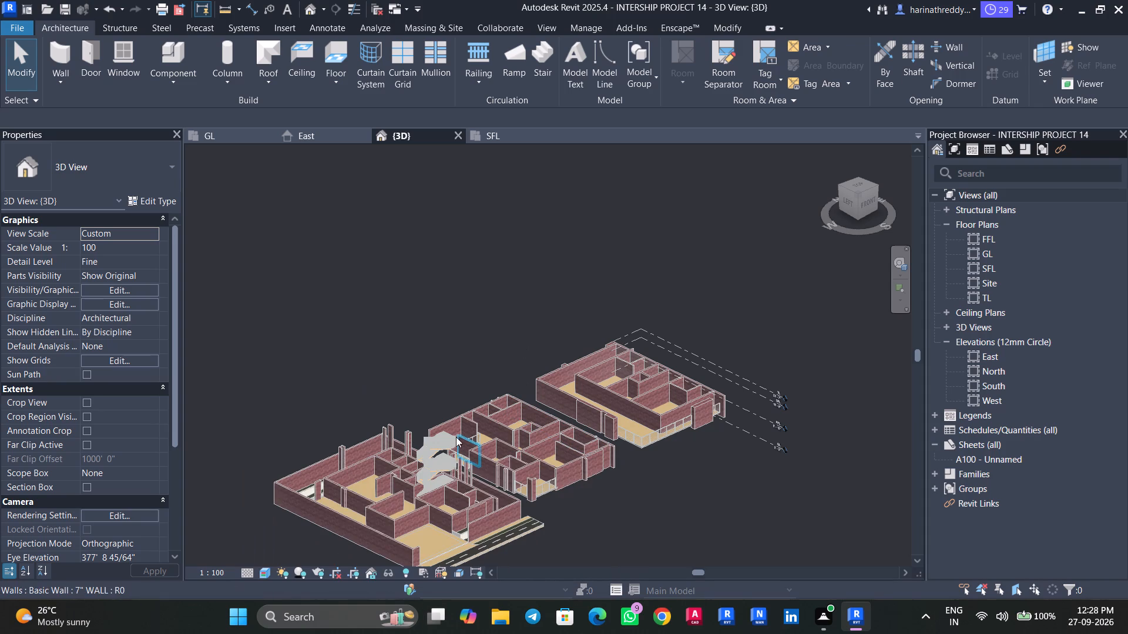
click(241, 133)
scroll(405, 333, down, 5)
scroll(405, 333, up, 1)
scroll(405, 330, down, 3)
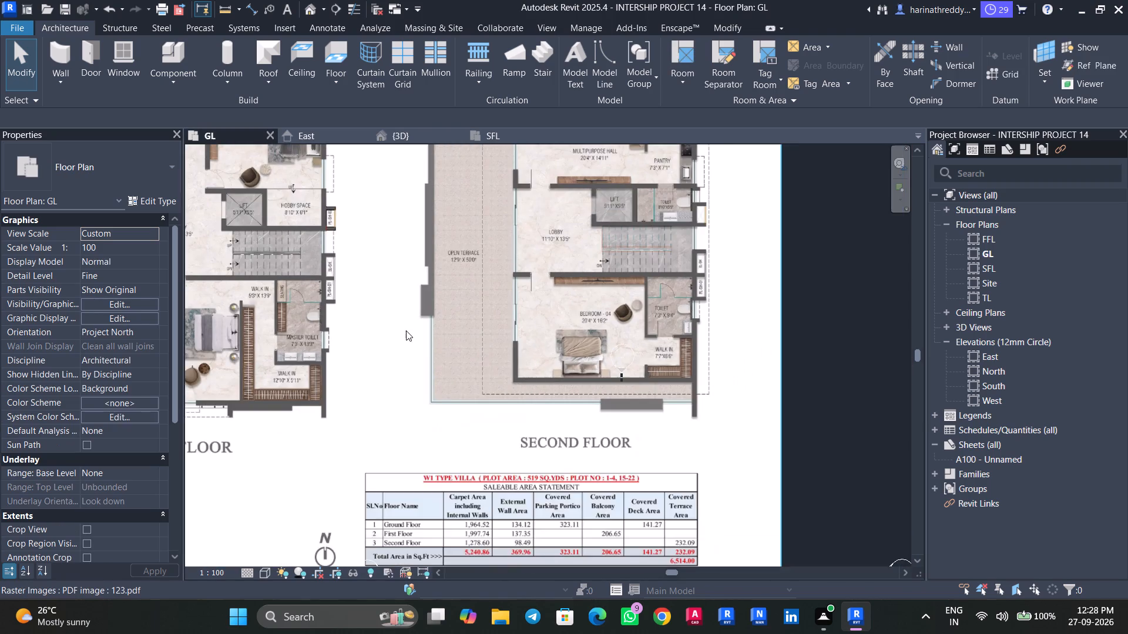
middle_drag(415, 366, 451, 440)
scroll(451, 439, down, 1)
middle_drag(456, 357, 481, 399)
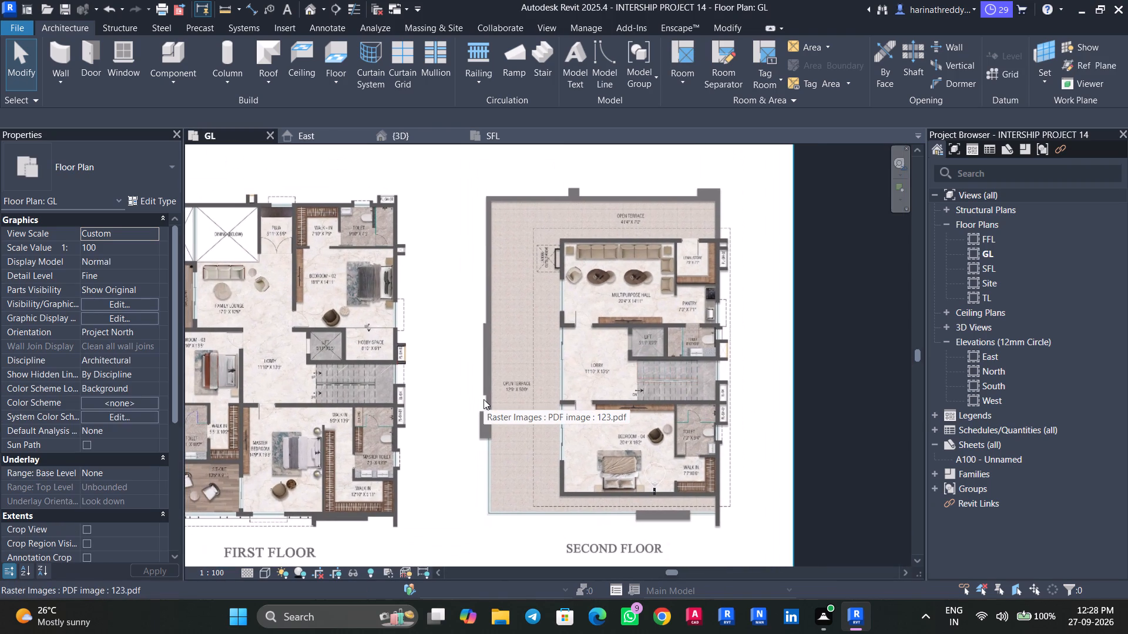
middle_drag(485, 399, 638, 392)
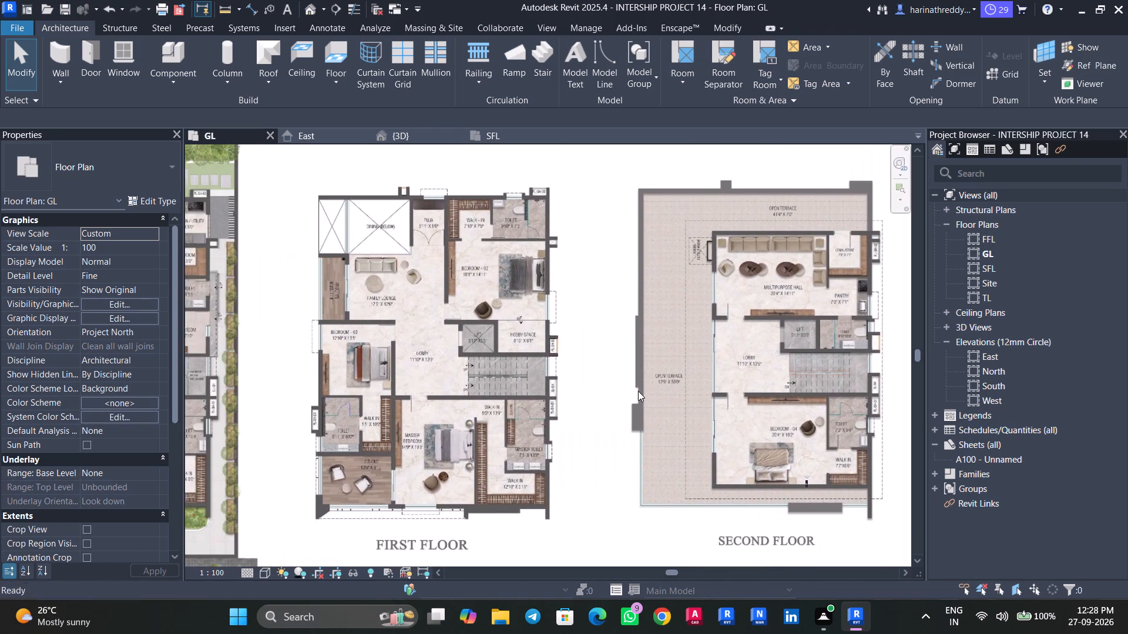
scroll(461, 356, up, 4)
middle_drag(429, 369, 443, 375)
middle_drag(471, 383, 509, 387)
middle_drag(445, 394, 545, 374)
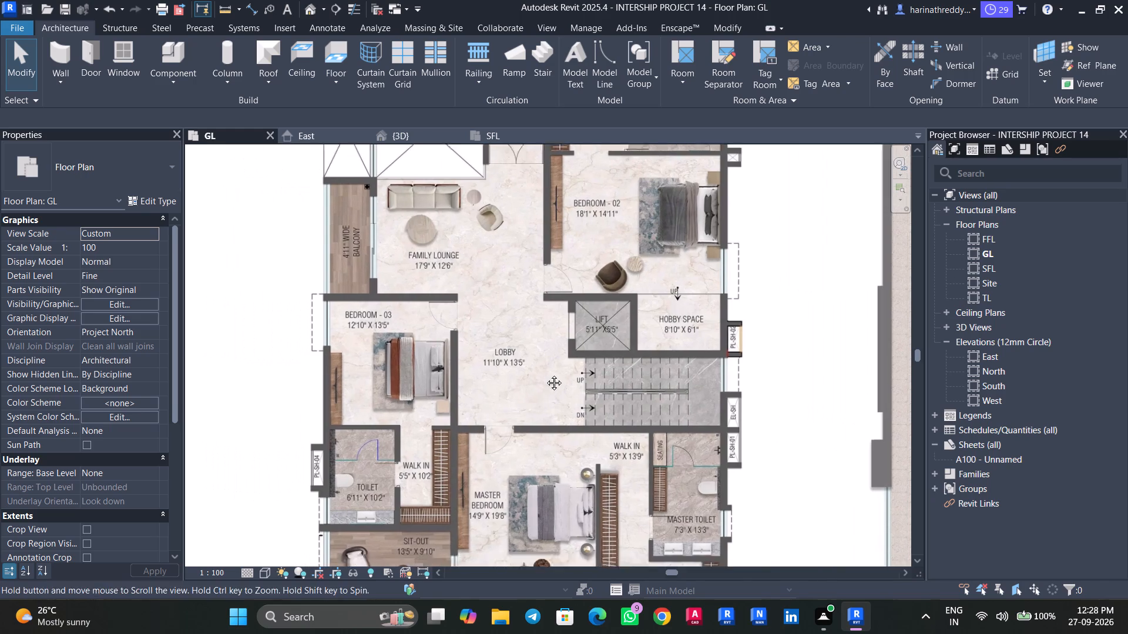
middle_drag(545, 374, 546, 373)
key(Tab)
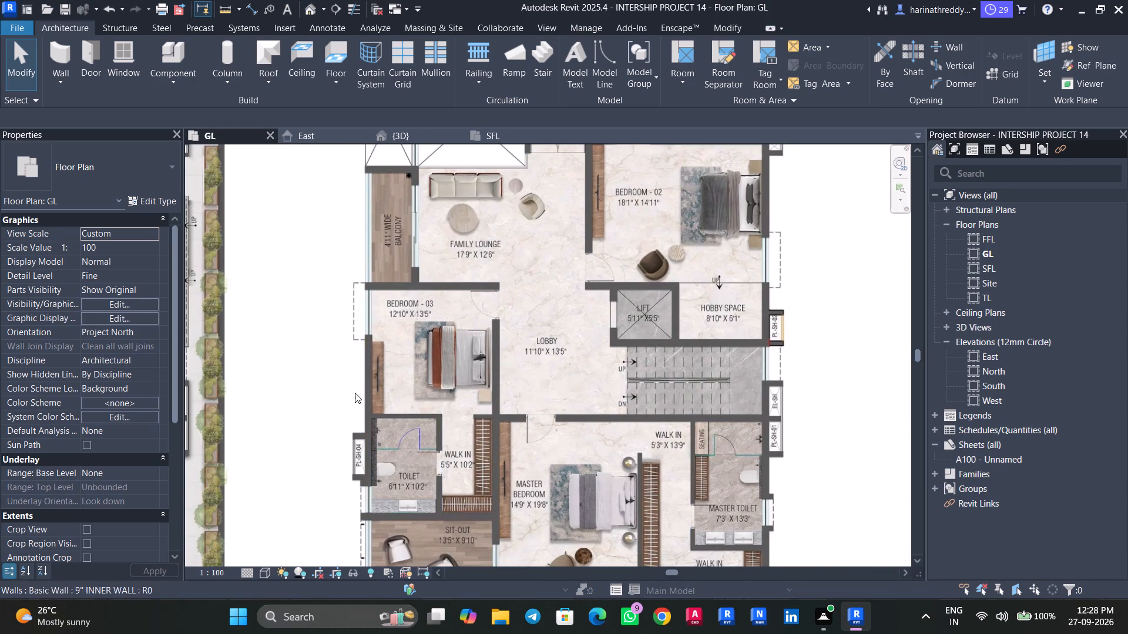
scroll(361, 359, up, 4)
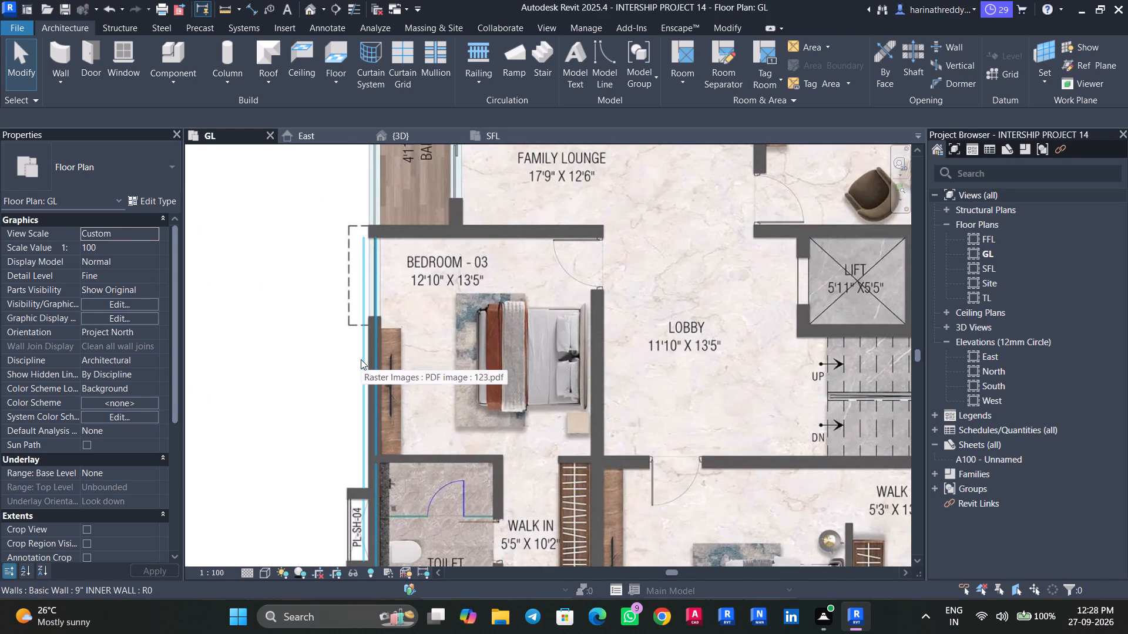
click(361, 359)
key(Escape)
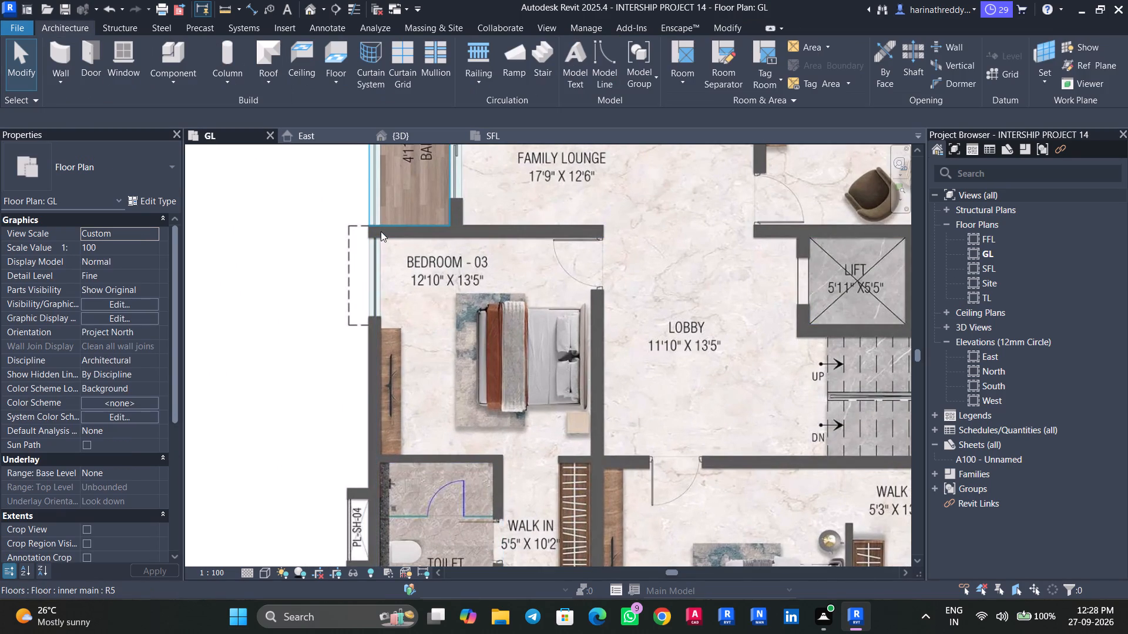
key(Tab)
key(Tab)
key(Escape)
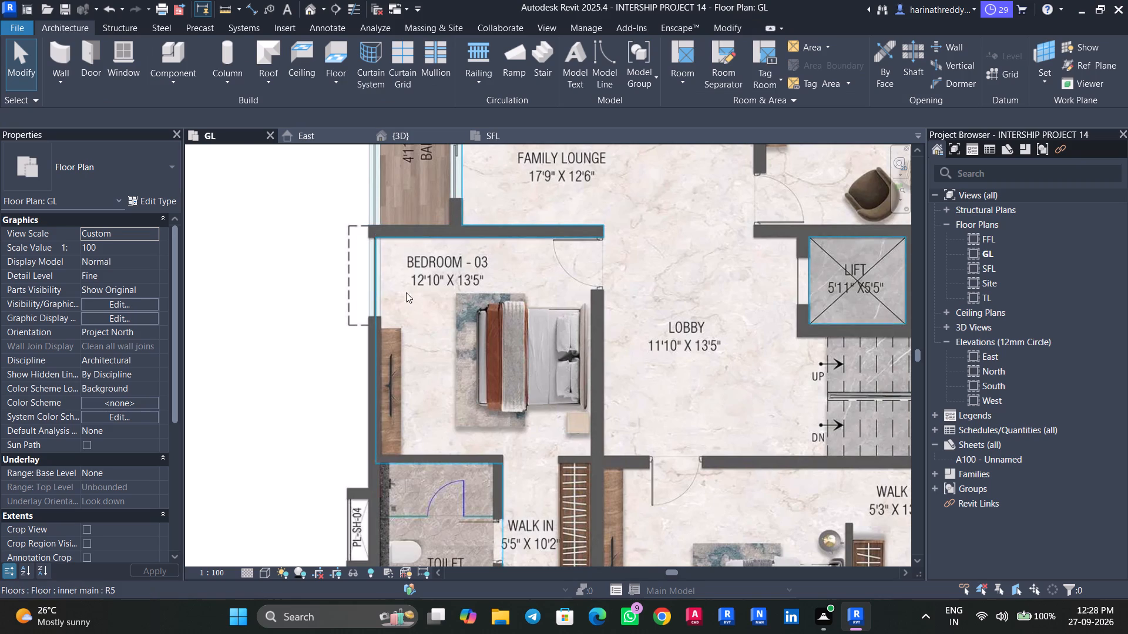
Create a shaft opening on the ground-floor plan with a rectangular boundary around the staircase, from the first riser to the outer wall.
scroll(408, 298, down, 8)
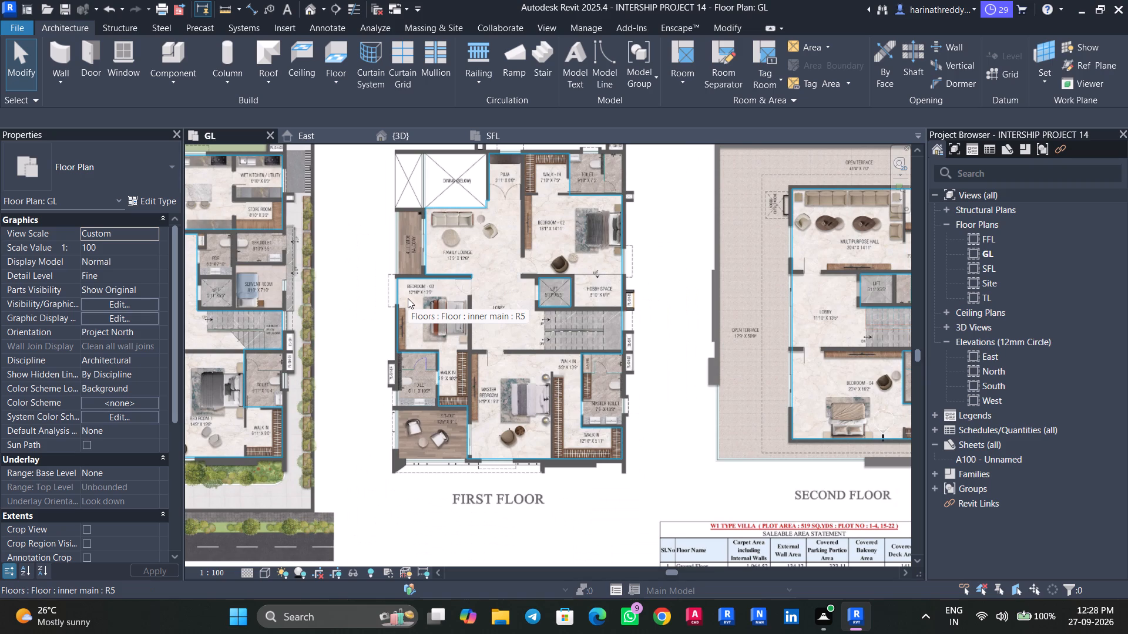
middle_drag(357, 331, 378, 360)
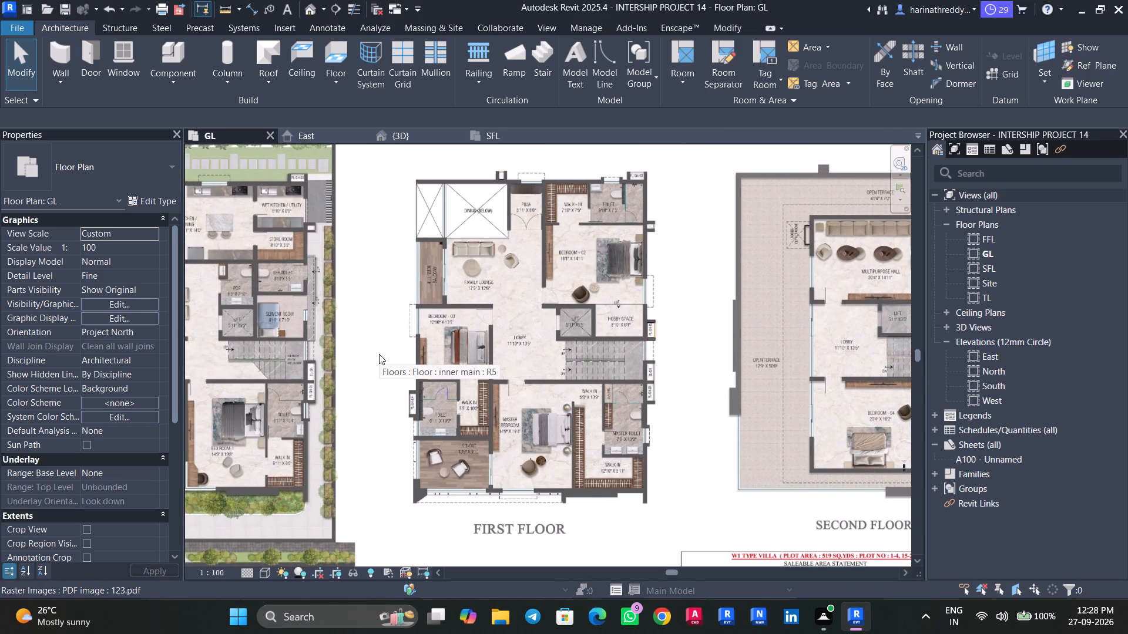
middle_drag(379, 354, 477, 359)
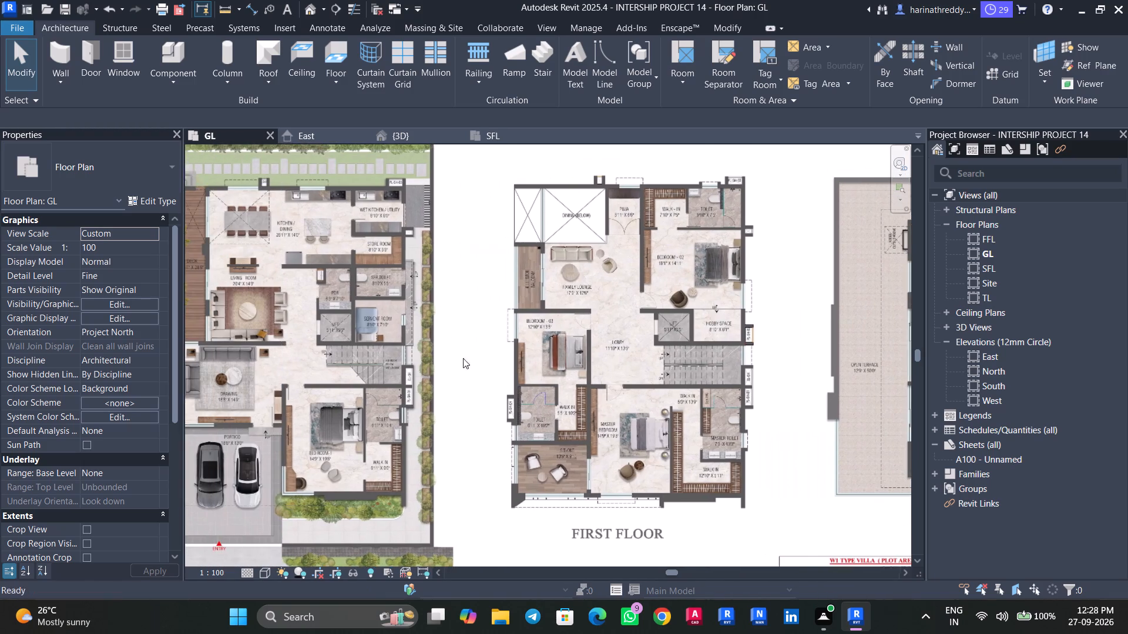
scroll(333, 366, up, 4)
middle_drag(278, 362, 337, 346)
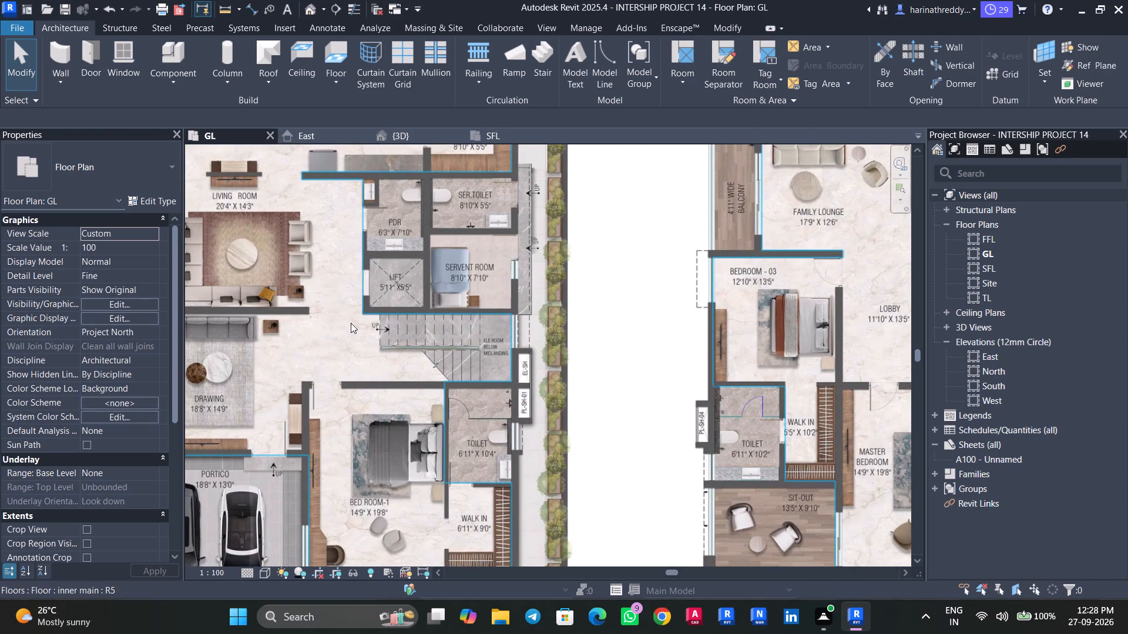
click(902, 59)
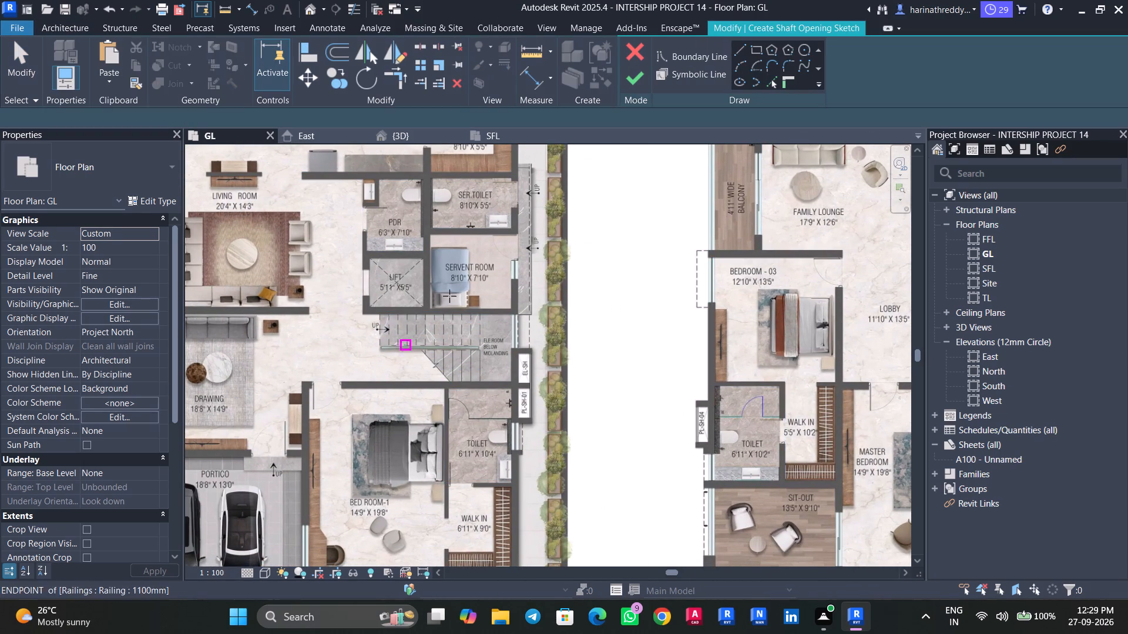
click(761, 47)
scroll(438, 303, up, 4)
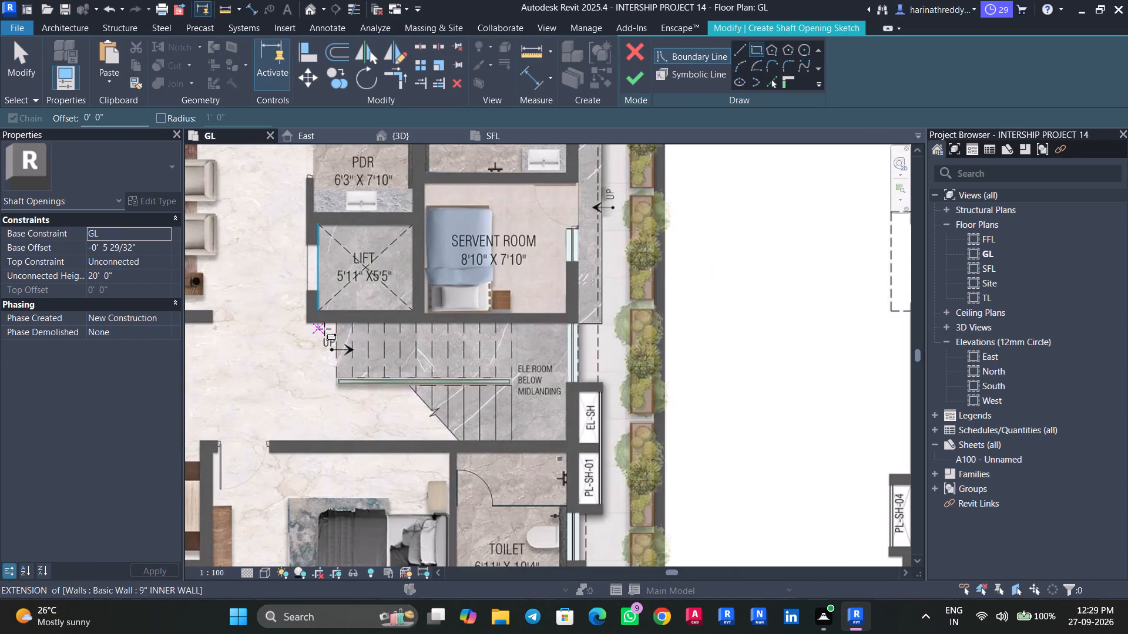
scroll(335, 323, up, 5)
click(336, 322)
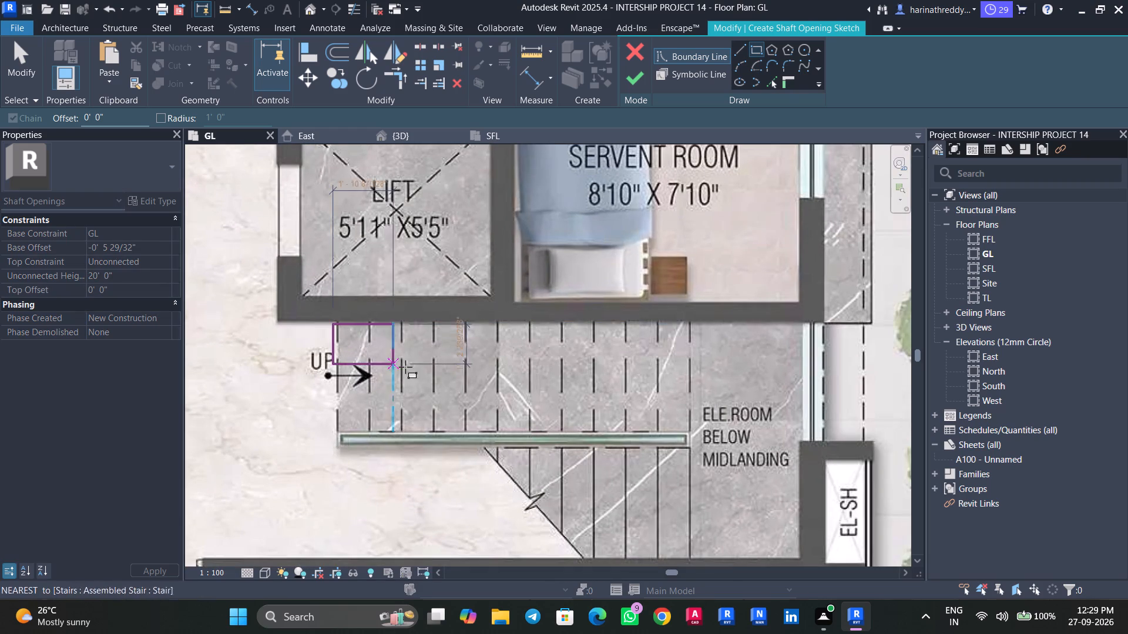
key(Escape)
scroll(337, 319, up, 5)
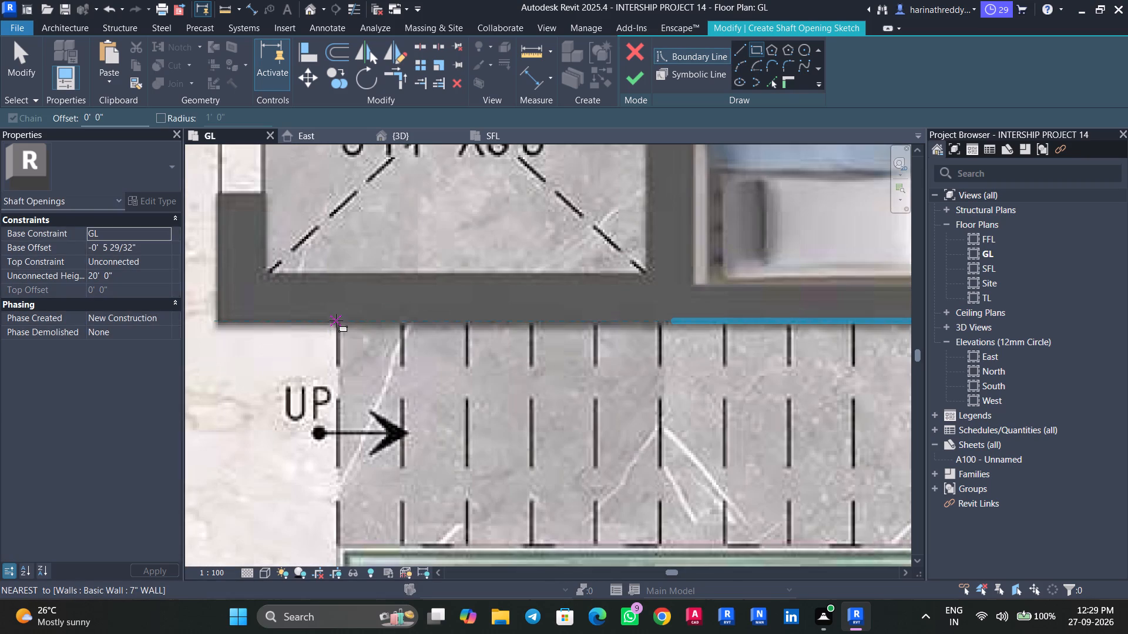
click(336, 321)
middle_drag(521, 446, 438, 305)
scroll(446, 338, down, 3)
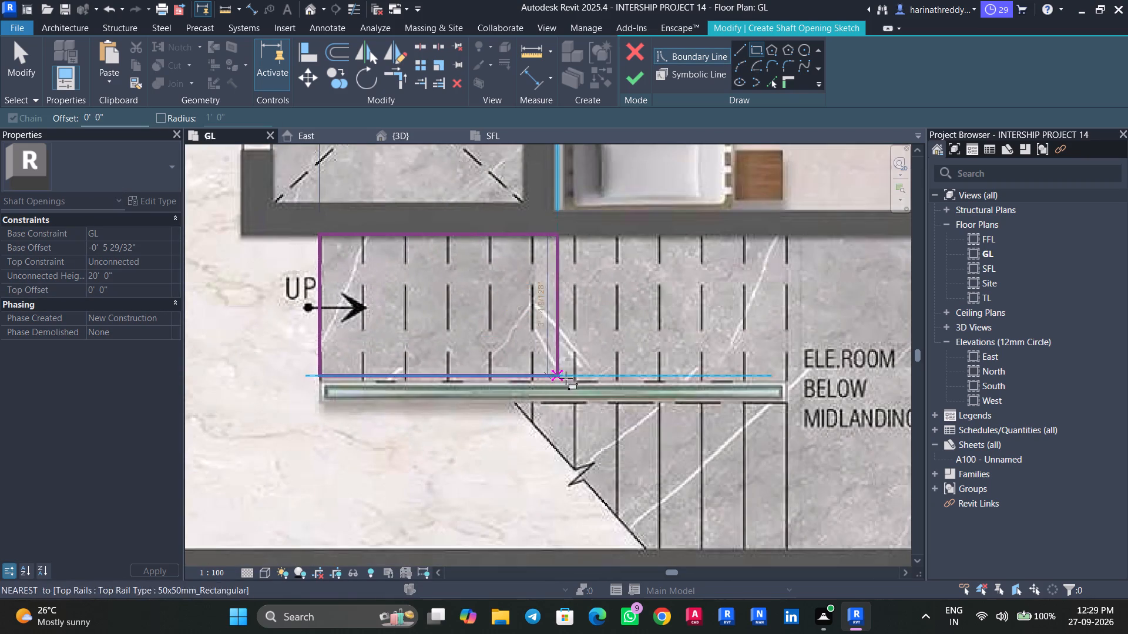
middle_drag(587, 402, 552, 270)
middle_drag(707, 360, 586, 360)
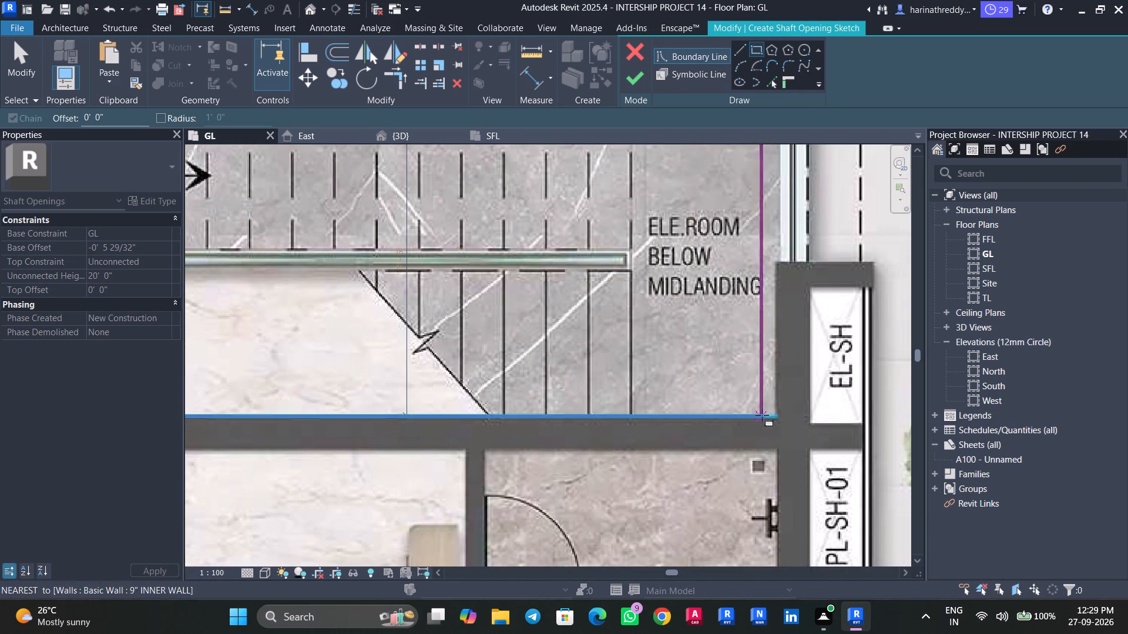
click(776, 419)
key(Escape)
scroll(650, 347, down, 4)
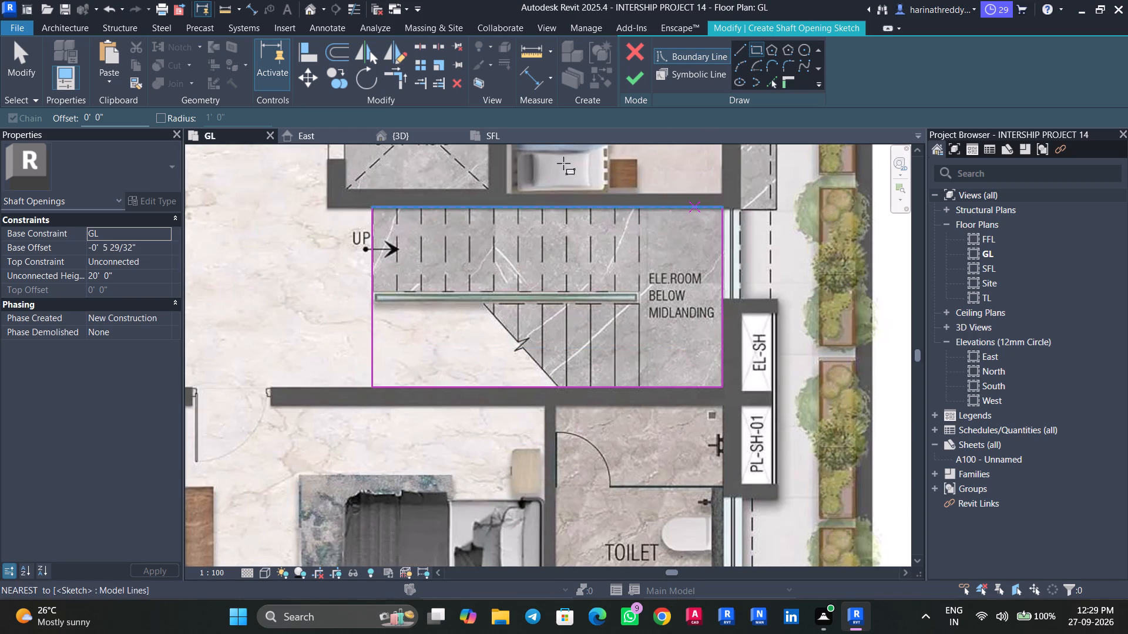
click(637, 86)
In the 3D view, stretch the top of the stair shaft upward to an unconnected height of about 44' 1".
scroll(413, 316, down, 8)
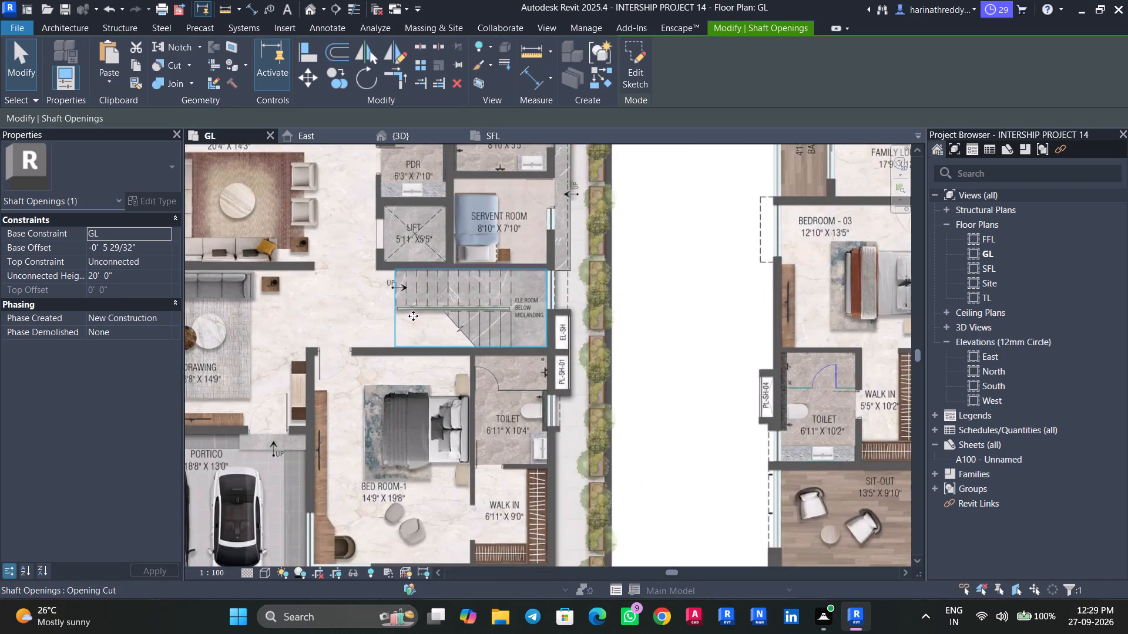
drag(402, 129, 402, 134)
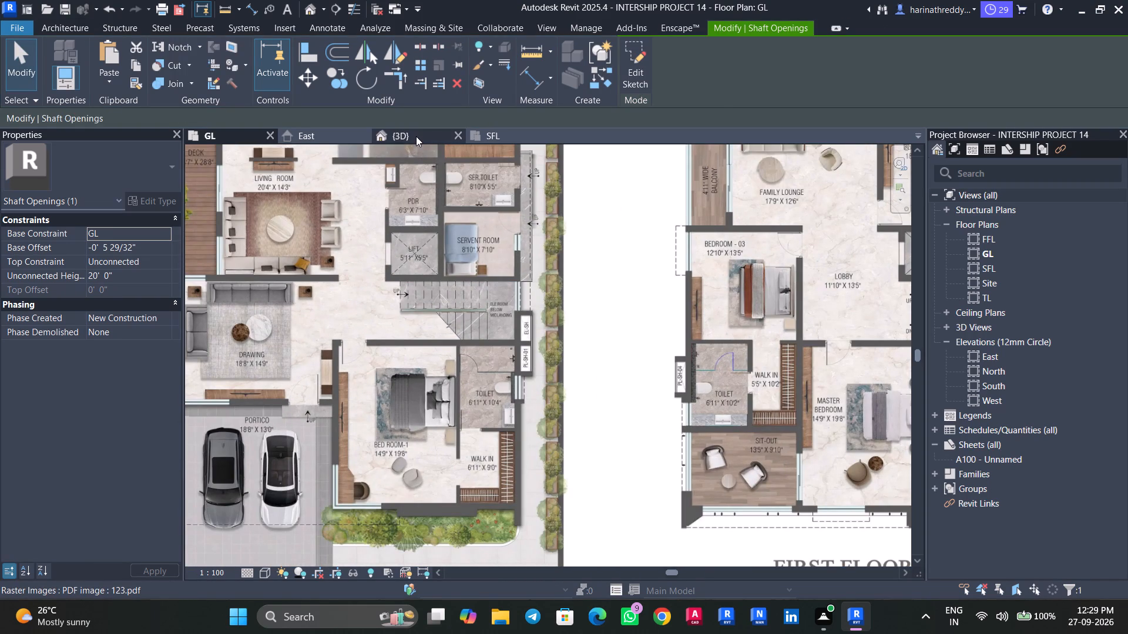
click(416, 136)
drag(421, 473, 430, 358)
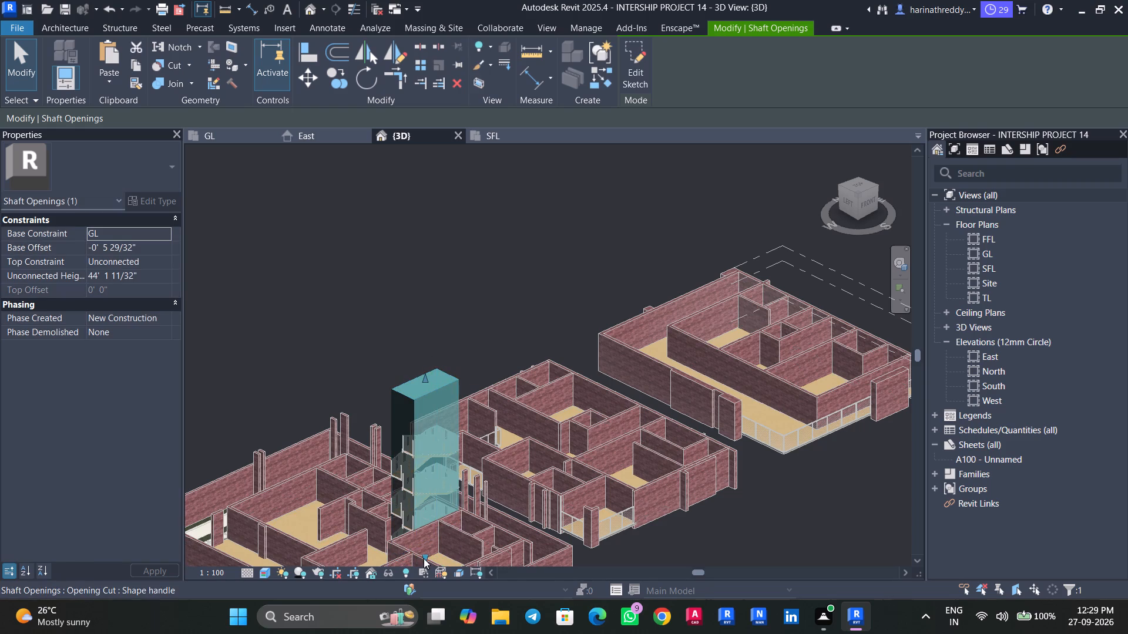
Raise the bottom face of the stair shaft in 3D to a base offset of about 1' 11 3/4".
drag(424, 558, 421, 546)
shift+middle_drag(426, 550, 468, 551)
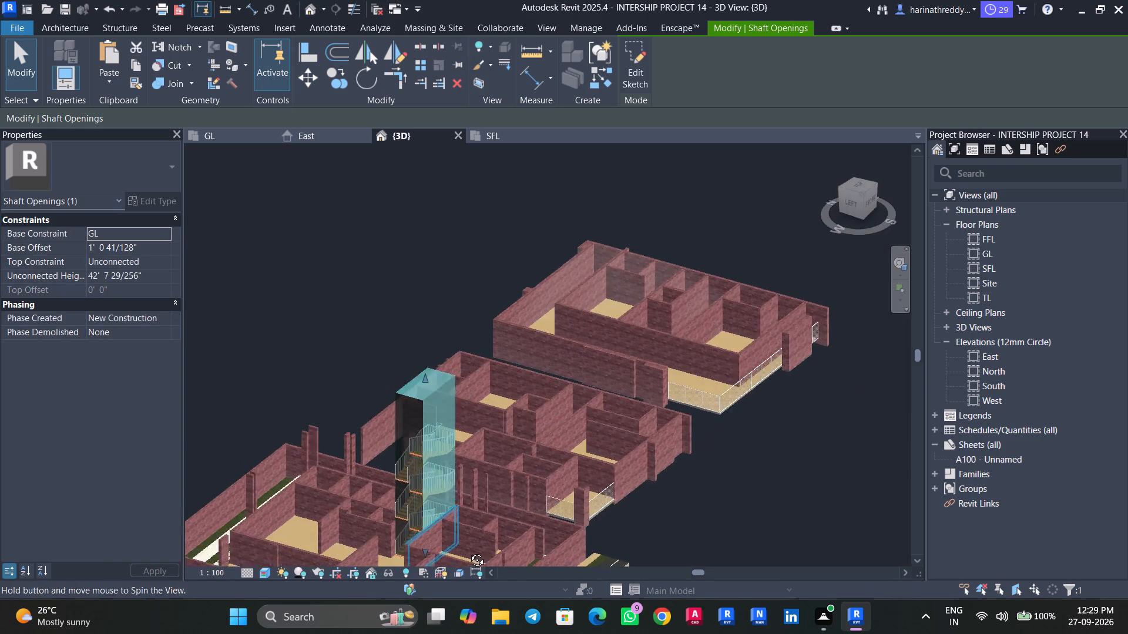
shift+middle_drag(468, 551, 526, 556)
scroll(423, 554, up, 3)
shift+middle_drag(435, 536, 435, 524)
middle_drag(437, 520, 464, 422)
scroll(439, 458, up, 4)
drag(463, 447, 463, 437)
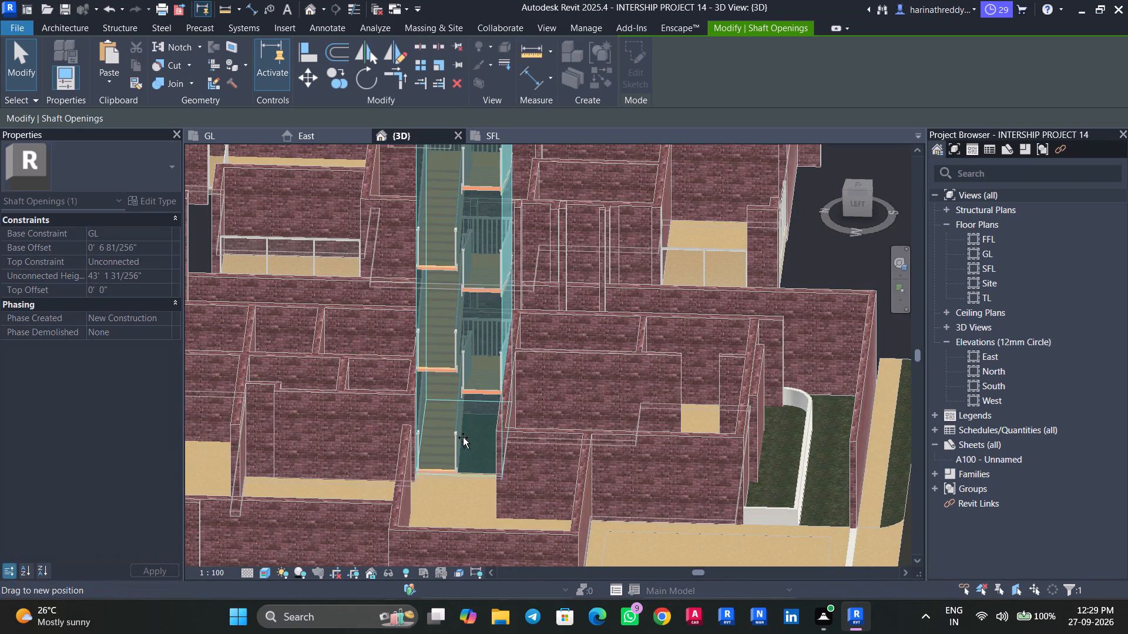
drag(463, 437, 462, 428)
key(Escape)
Lower the top of the stair shaft to just below the uppermost stair flight, an unconnected height of about 23' 11 5/8".
scroll(456, 497, down, 4)
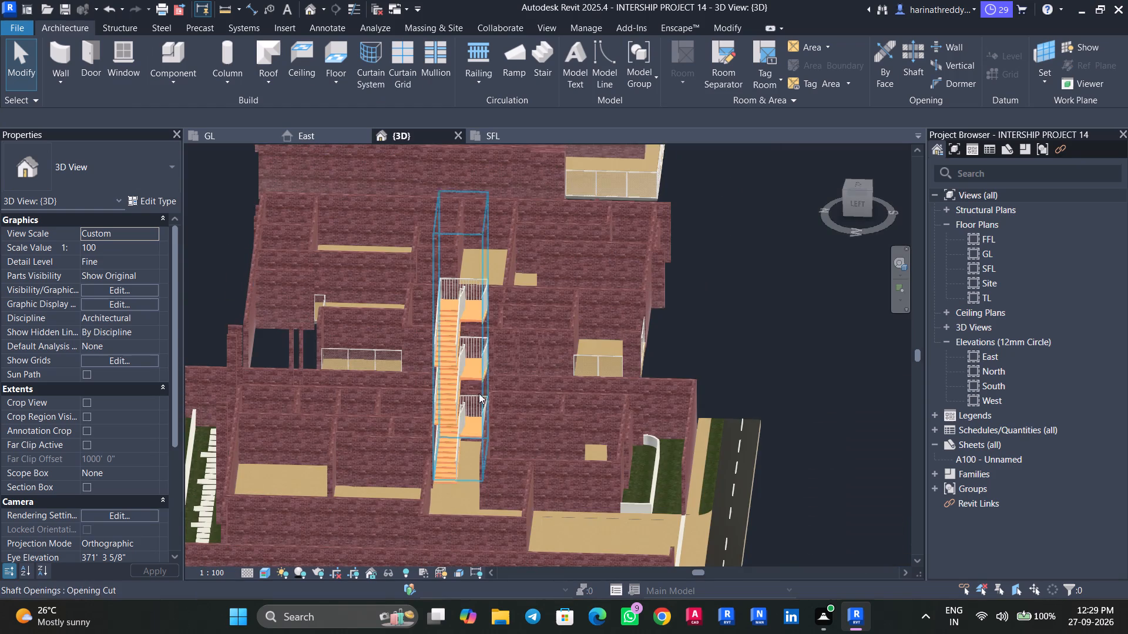
click(484, 235)
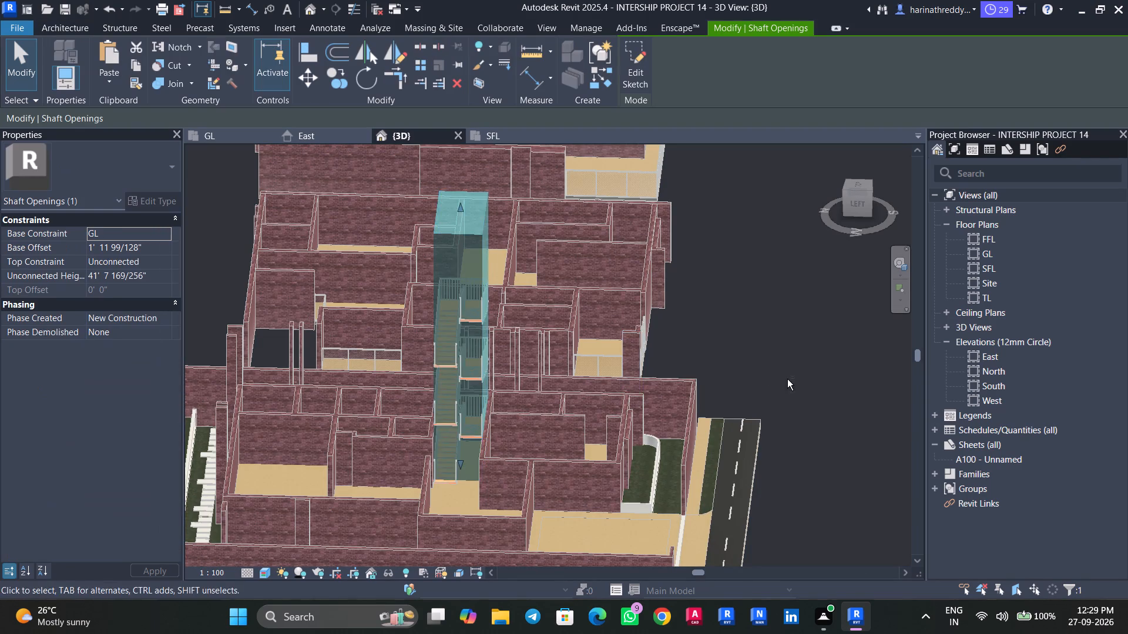
shift+middle_drag(783, 379, 656, 360)
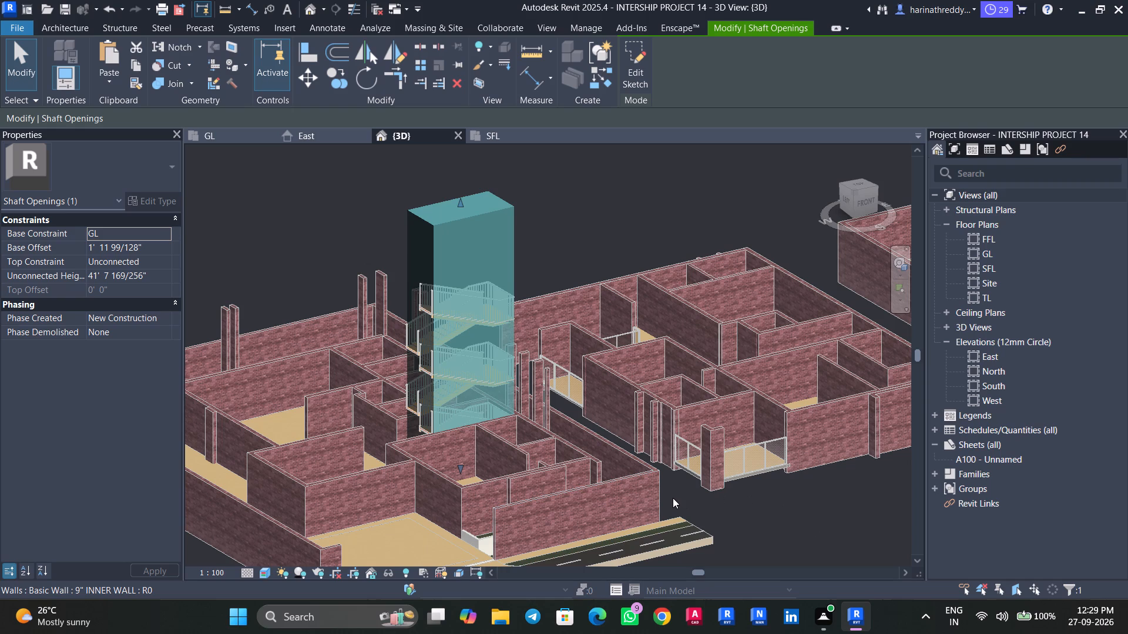
drag(461, 205, 461, 208)
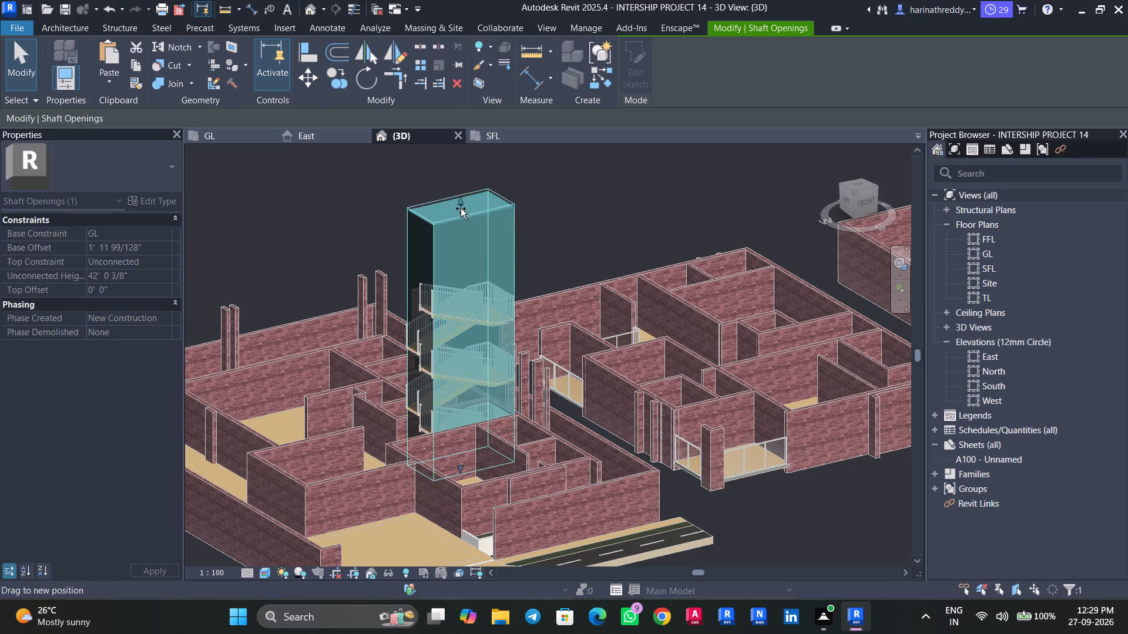
drag(461, 208, 463, 334)
Inspect the shaft opening around the stairs from several sides, and the floors of all three building blocks in 3D.
scroll(462, 336, up, 4)
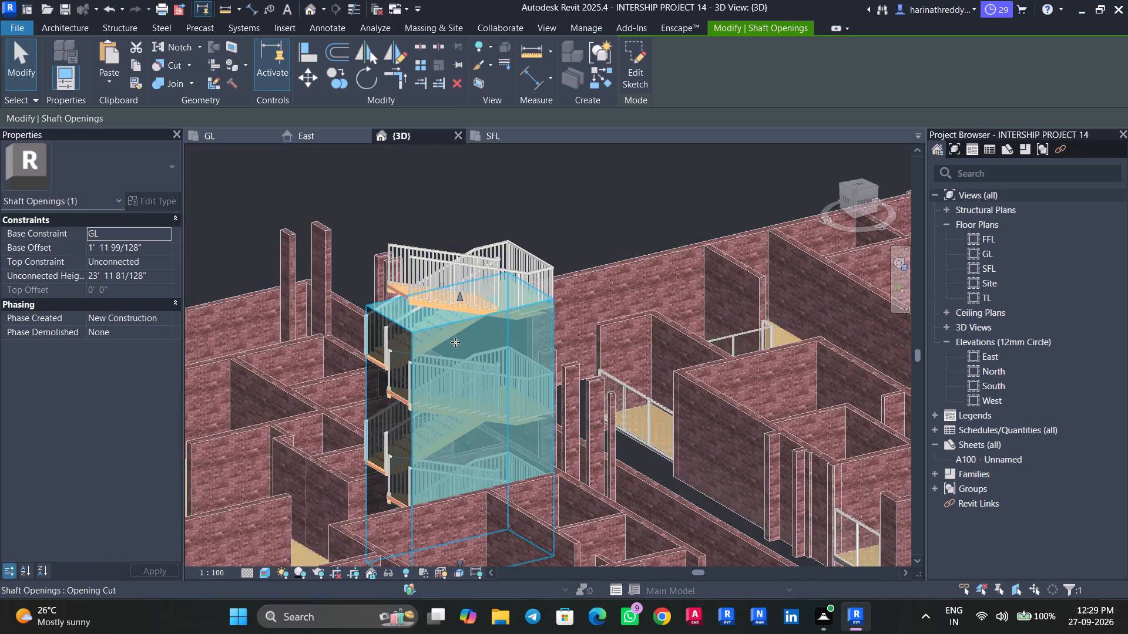
shift+middle_drag(458, 343, 749, 316)
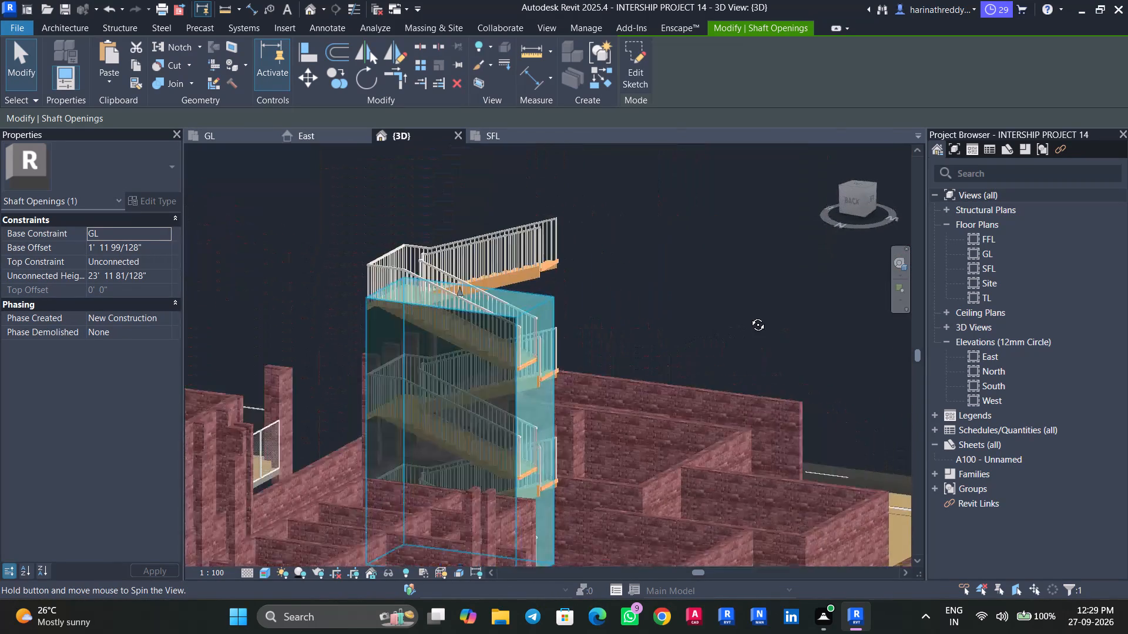
shift+middle_drag(749, 316, 413, 362)
key(Escape)
key(Escape)
scroll(390, 363, down, 3)
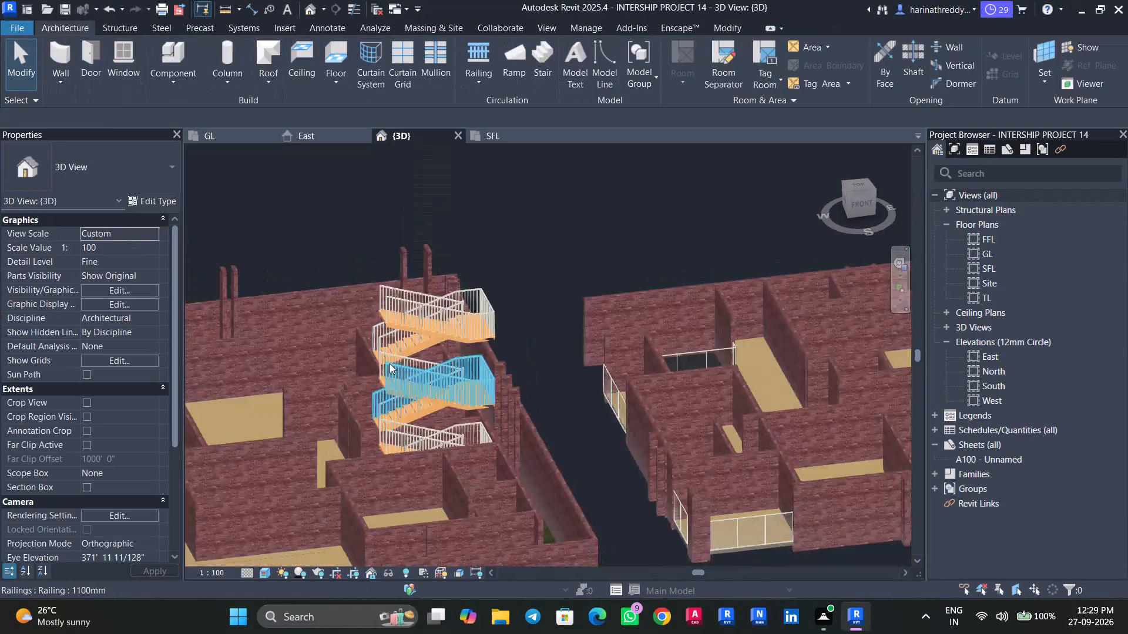
scroll(390, 363, down, 6)
scroll(603, 450, down, 1)
shift+middle_drag(603, 455, 639, 584)
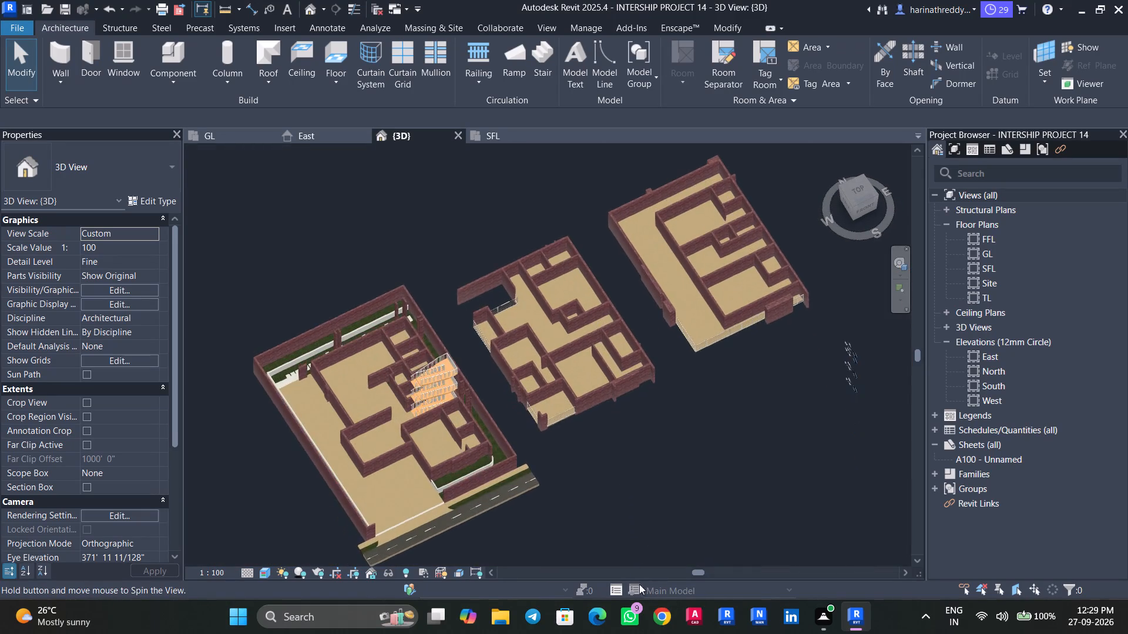
shift+middle_drag(639, 584, 639, 585)
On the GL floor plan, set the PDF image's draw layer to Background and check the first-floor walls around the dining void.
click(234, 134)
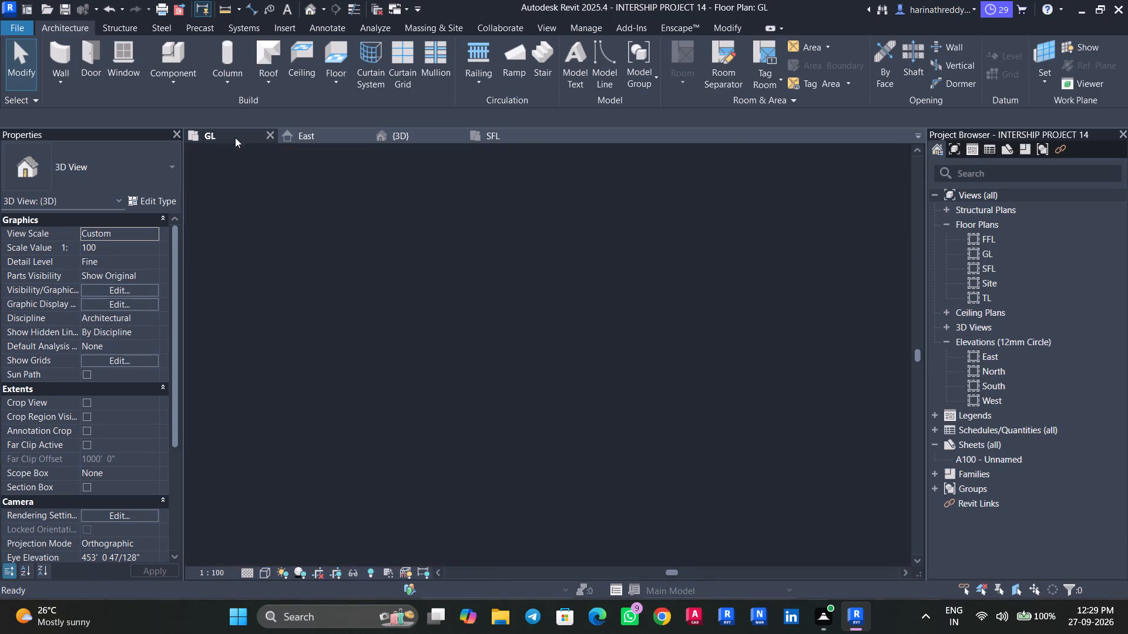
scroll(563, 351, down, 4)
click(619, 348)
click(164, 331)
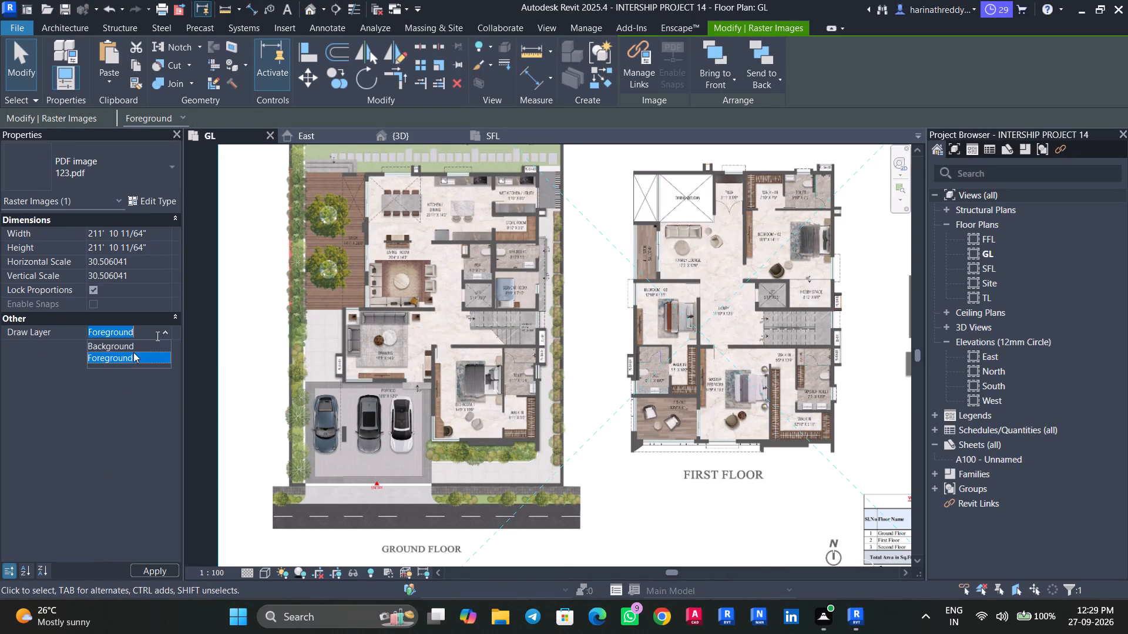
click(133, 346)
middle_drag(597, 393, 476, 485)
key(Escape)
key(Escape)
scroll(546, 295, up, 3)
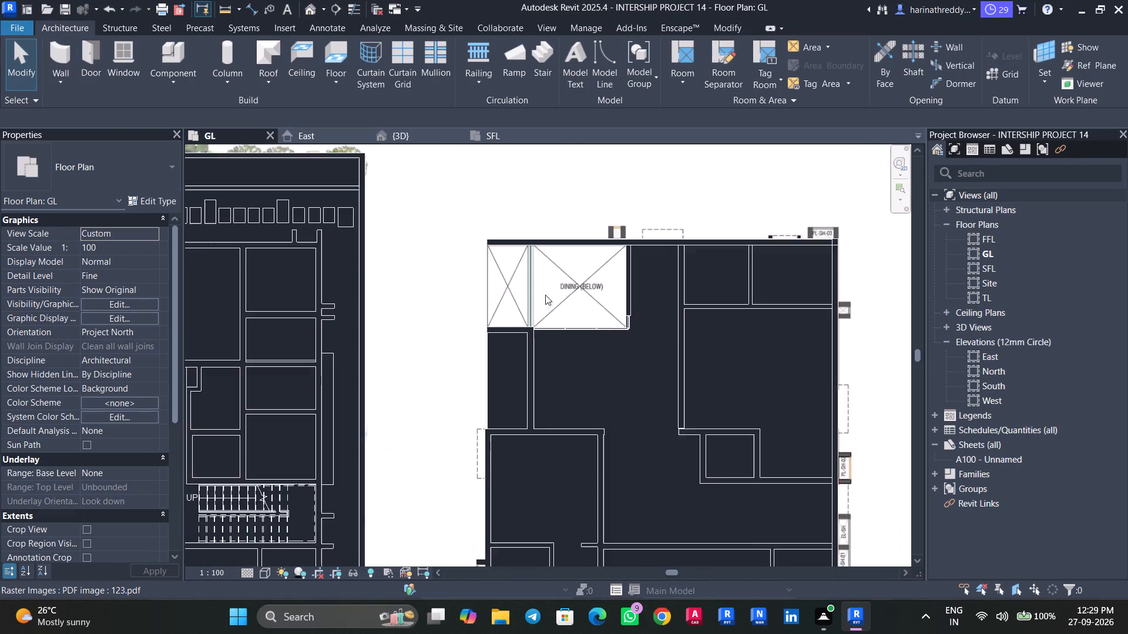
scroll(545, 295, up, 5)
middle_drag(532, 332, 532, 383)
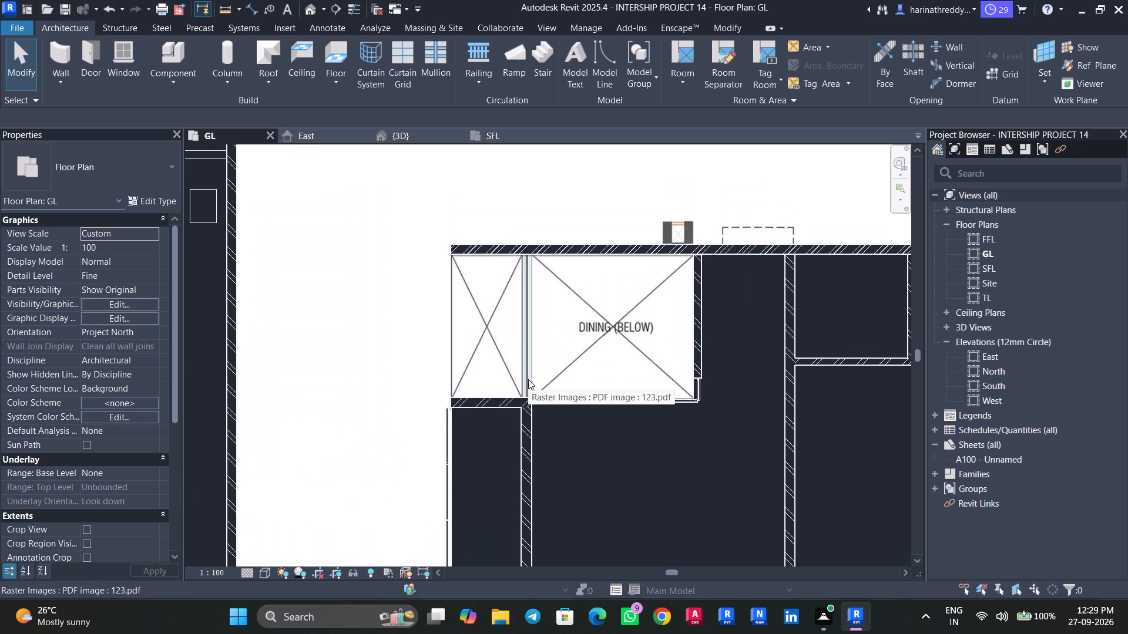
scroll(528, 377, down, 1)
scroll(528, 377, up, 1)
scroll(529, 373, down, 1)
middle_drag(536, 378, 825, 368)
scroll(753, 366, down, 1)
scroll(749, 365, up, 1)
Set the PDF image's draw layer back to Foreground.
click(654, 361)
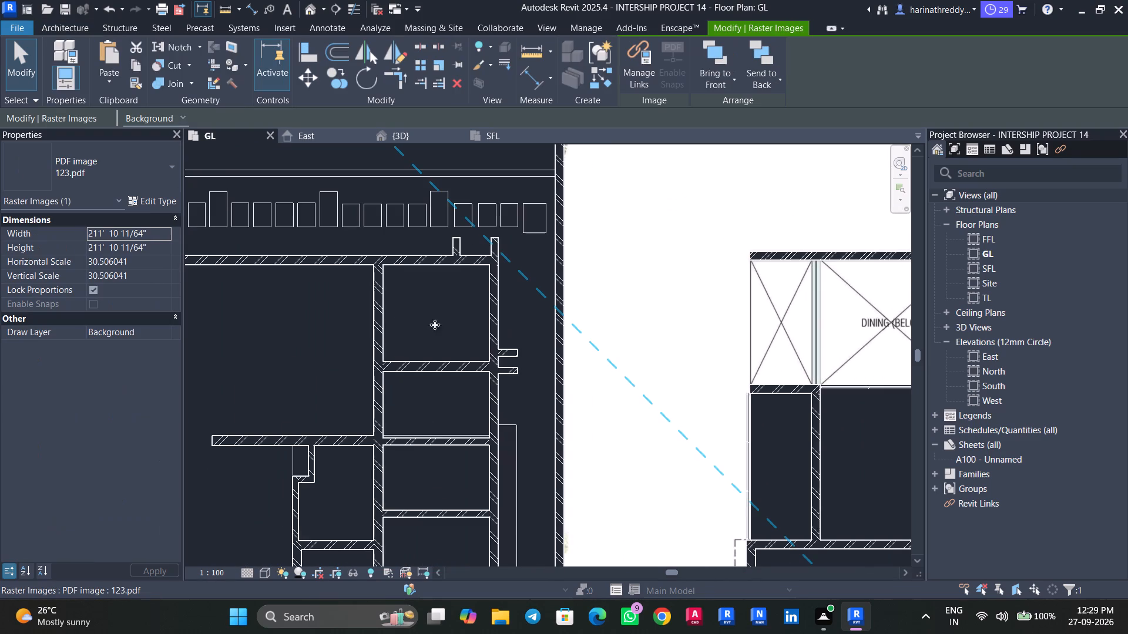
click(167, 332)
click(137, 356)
Examine the dining void and balcony on the first-floor plan against the dining area on the ground-floor plan.
scroll(277, 362, down, 3)
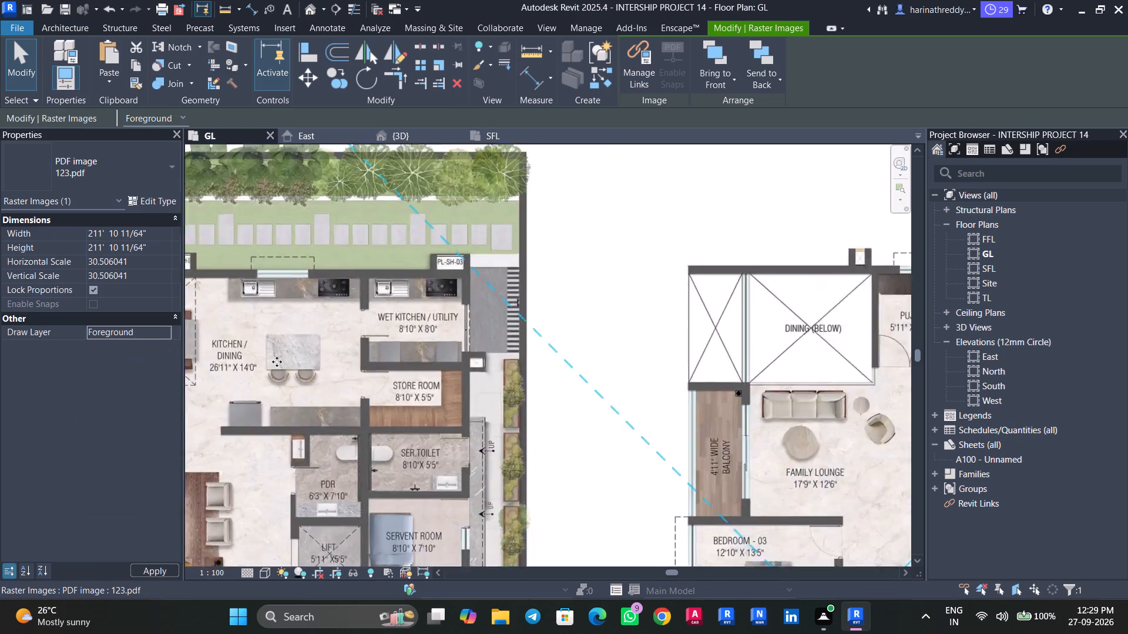
scroll(277, 362, down, 2)
middle_drag(422, 351, 543, 335)
scroll(543, 335, down, 1)
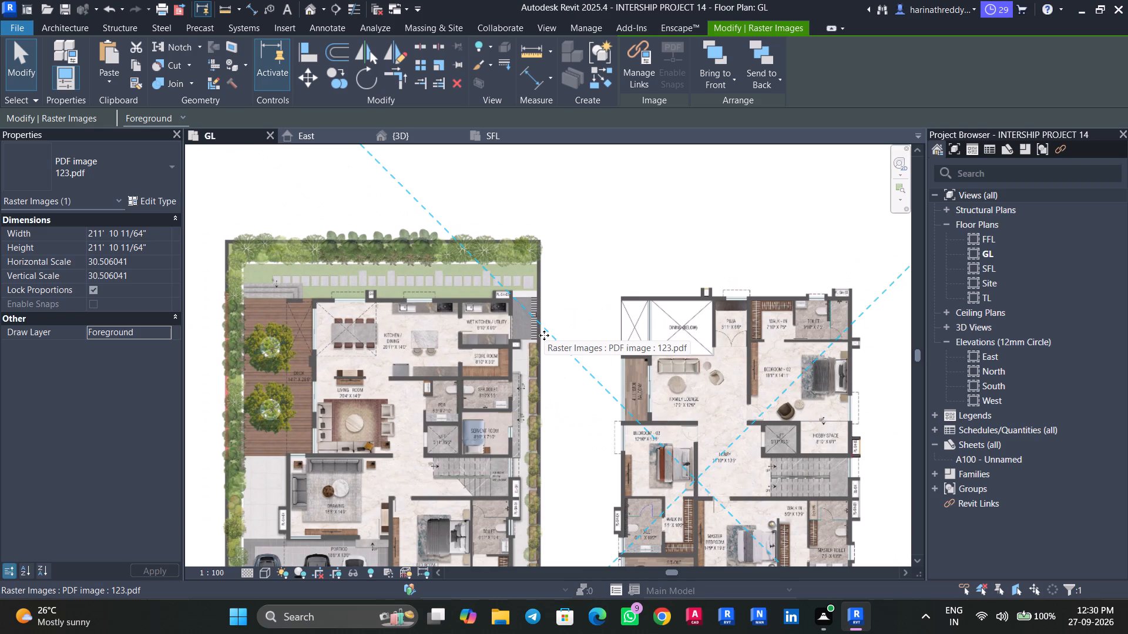
scroll(654, 372, up, 3)
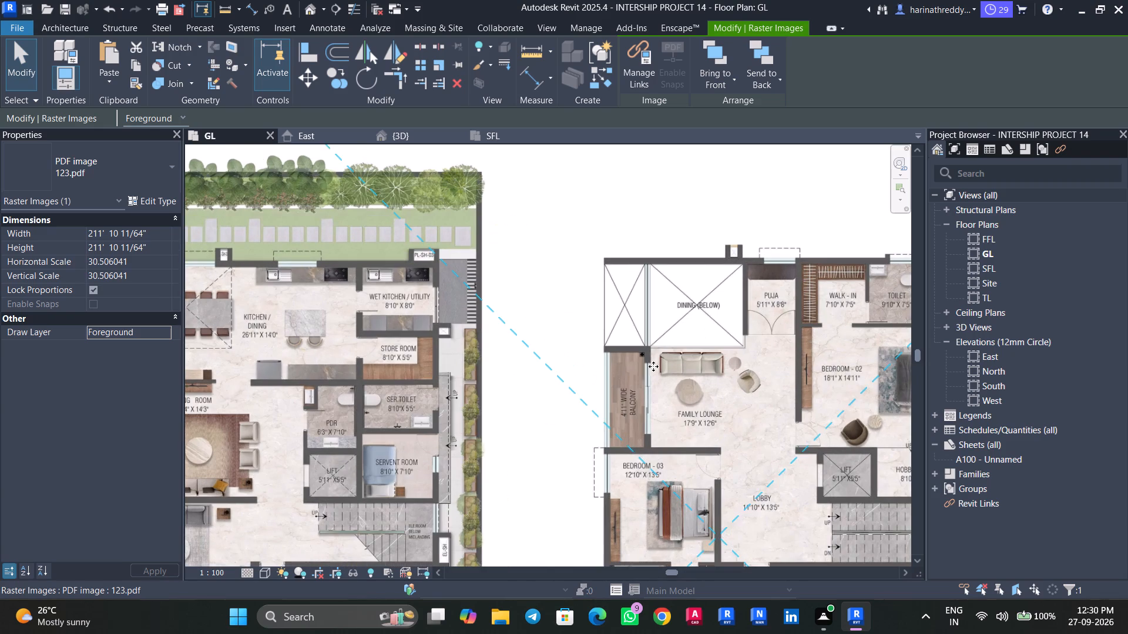
key(Escape)
key(Tab)
key(Tab)
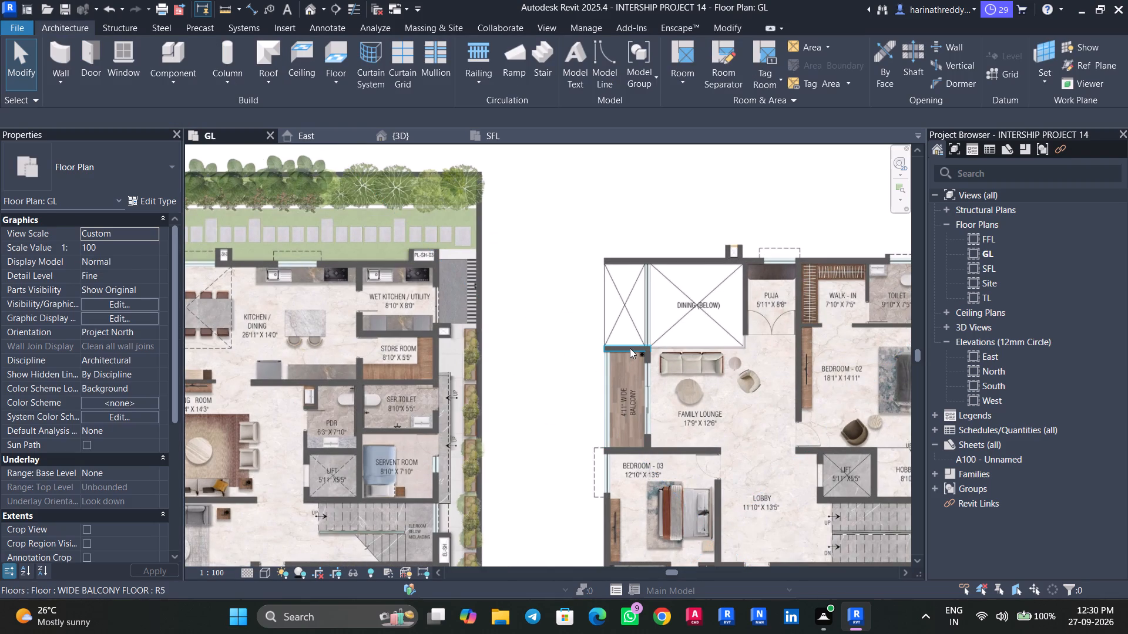
key(Escape)
scroll(650, 322, up, 5)
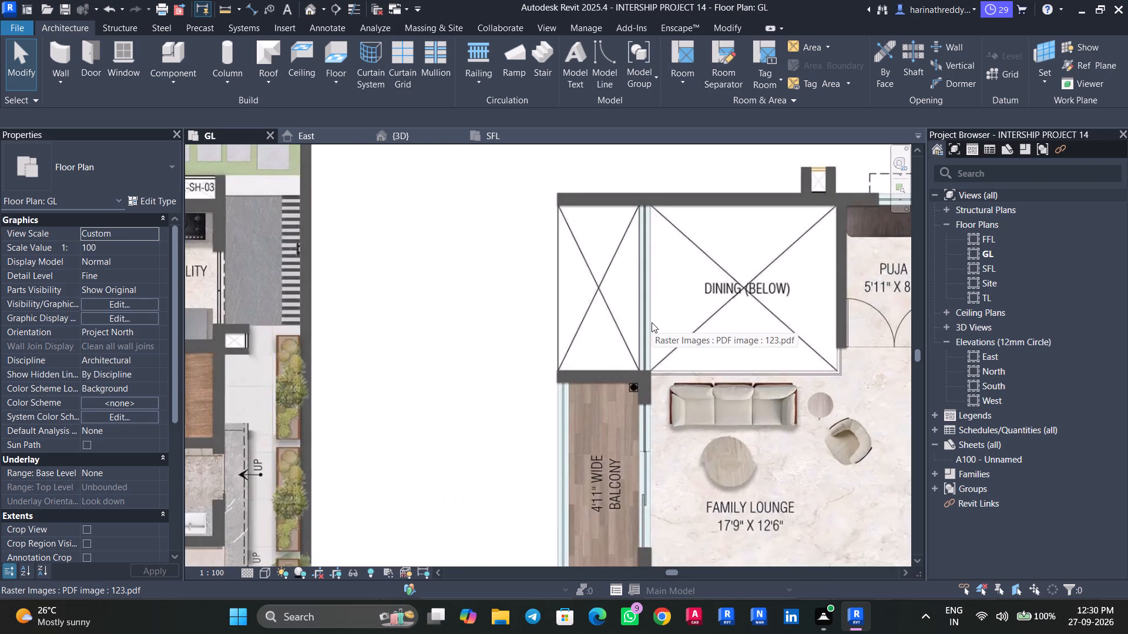
scroll(652, 322, down, 5)
middle_drag(559, 365, 693, 348)
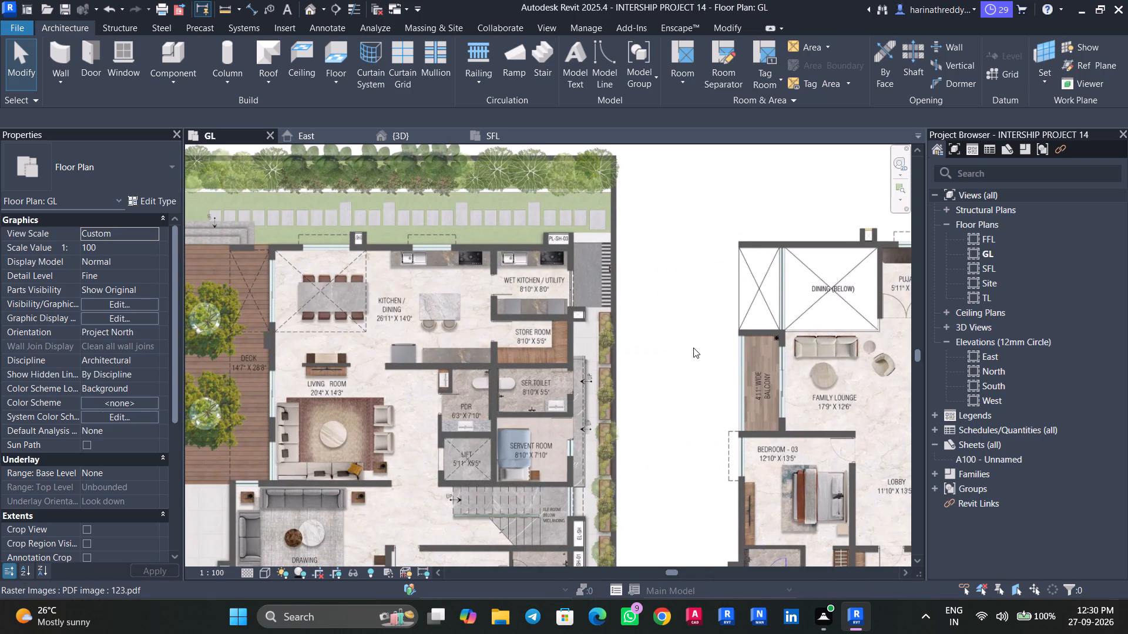
scroll(781, 320, up, 4)
middle_drag(789, 315, 694, 375)
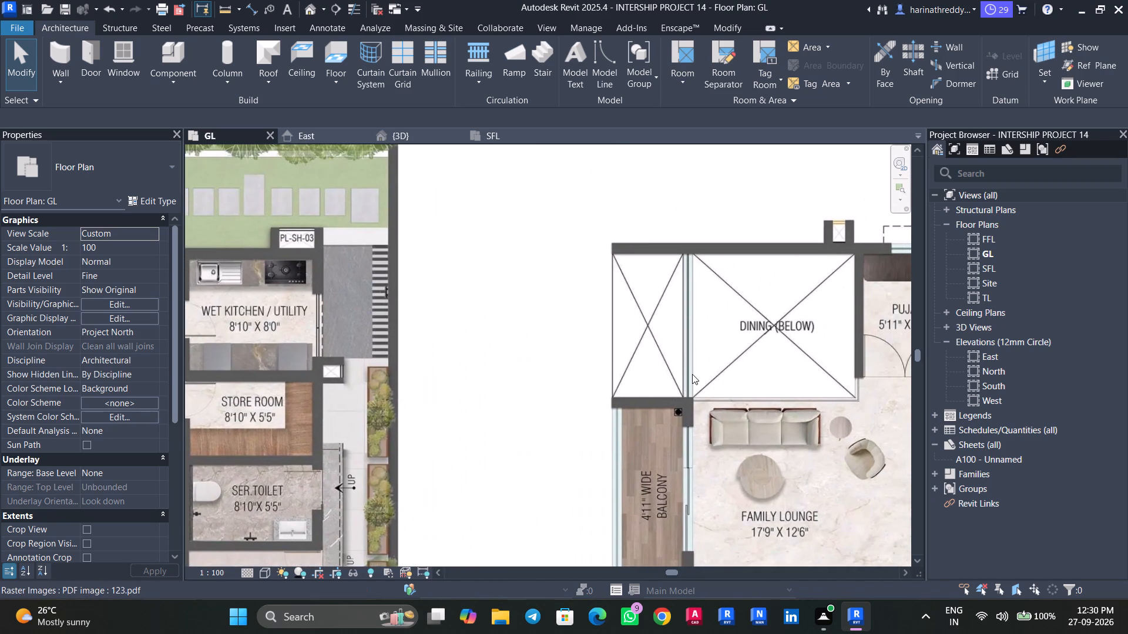
Draw a Curtain_Wall-Storefront wall from GL to FFL along the dining void's west glazing line, and nudge it slightly east.
text(wa)
scroll(689, 397, up, 4)
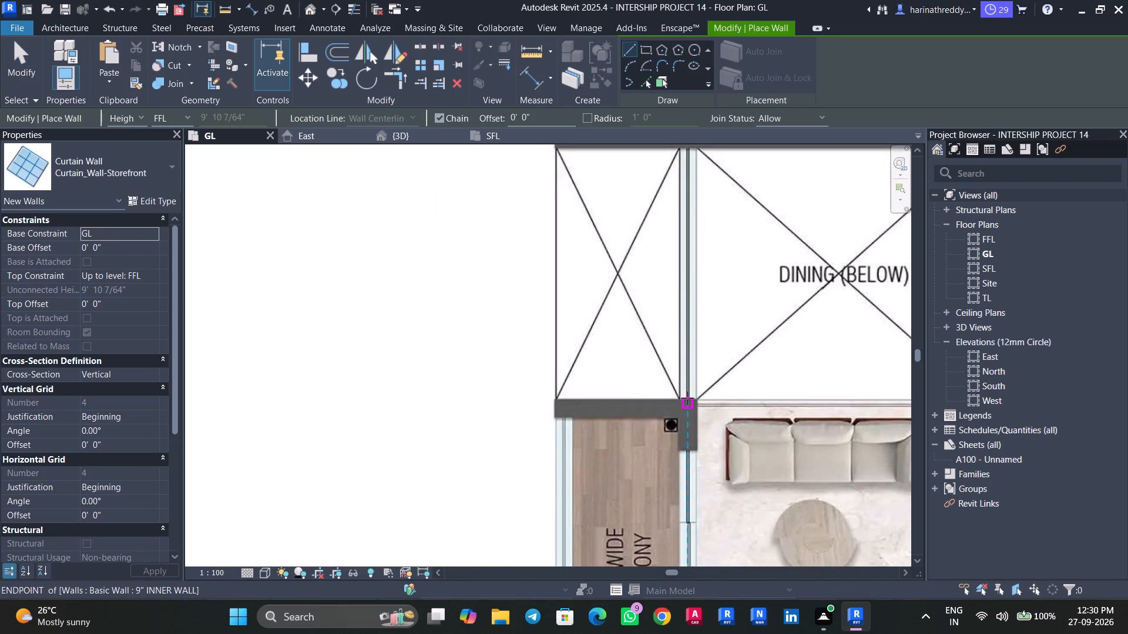
click(687, 398)
middle_drag(690, 245, 660, 412)
scroll(660, 412, up, 1)
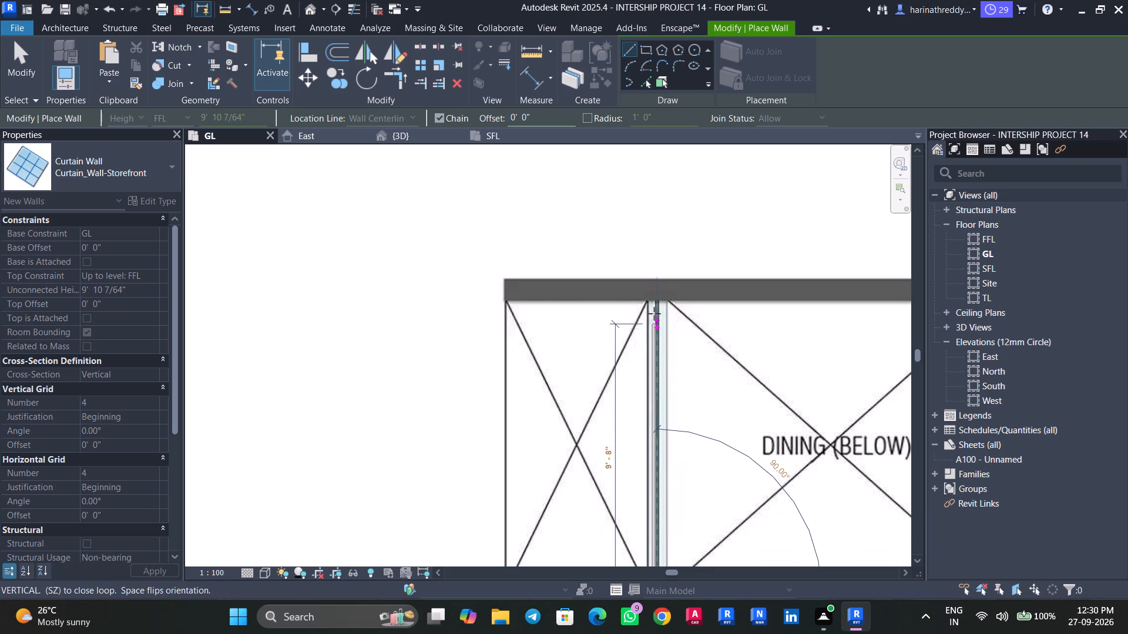
click(654, 299)
key(Escape)
key(Escape)
key(Tab)
click(650, 359)
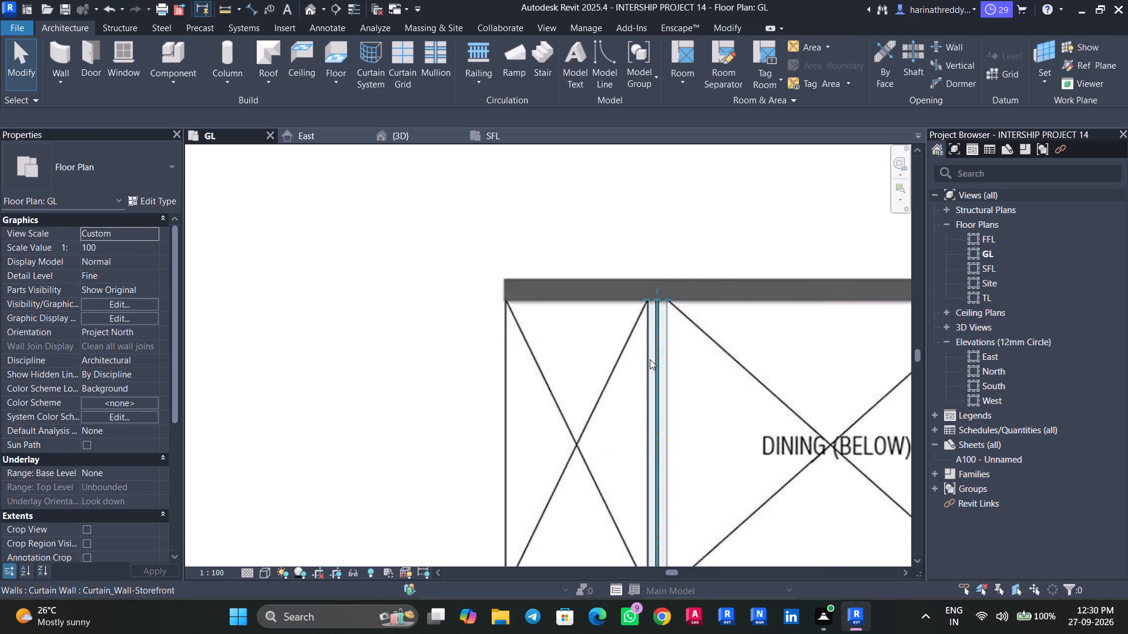
key(Right)
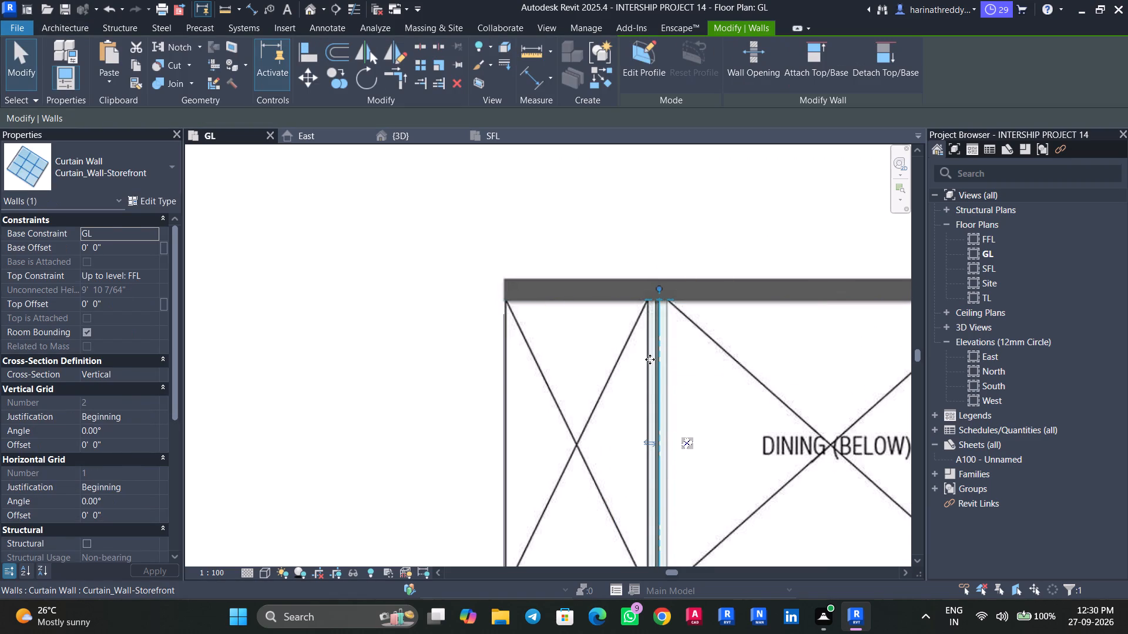
In the 3D view, add 30mm_Square rectangular mullions to all grid lines of the curtain wall beside the dining void.
scroll(650, 359, down, 7)
click(404, 130)
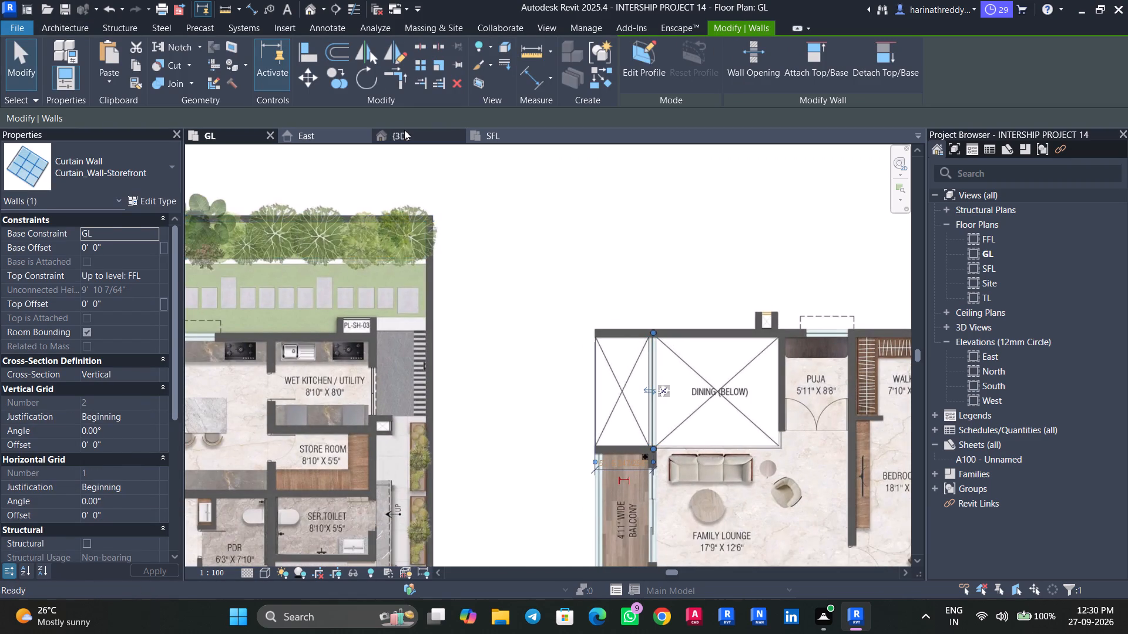
shift+middle_drag(617, 454, 803, 379)
key(Escape)
scroll(462, 305, up, 2)
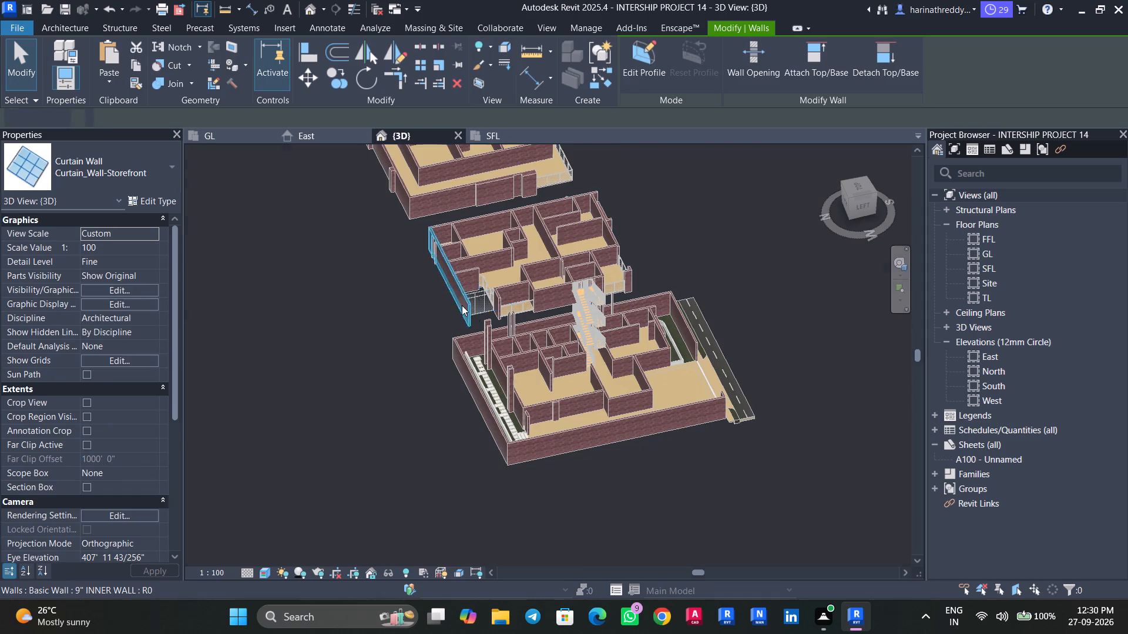
scroll(462, 305, up, 13)
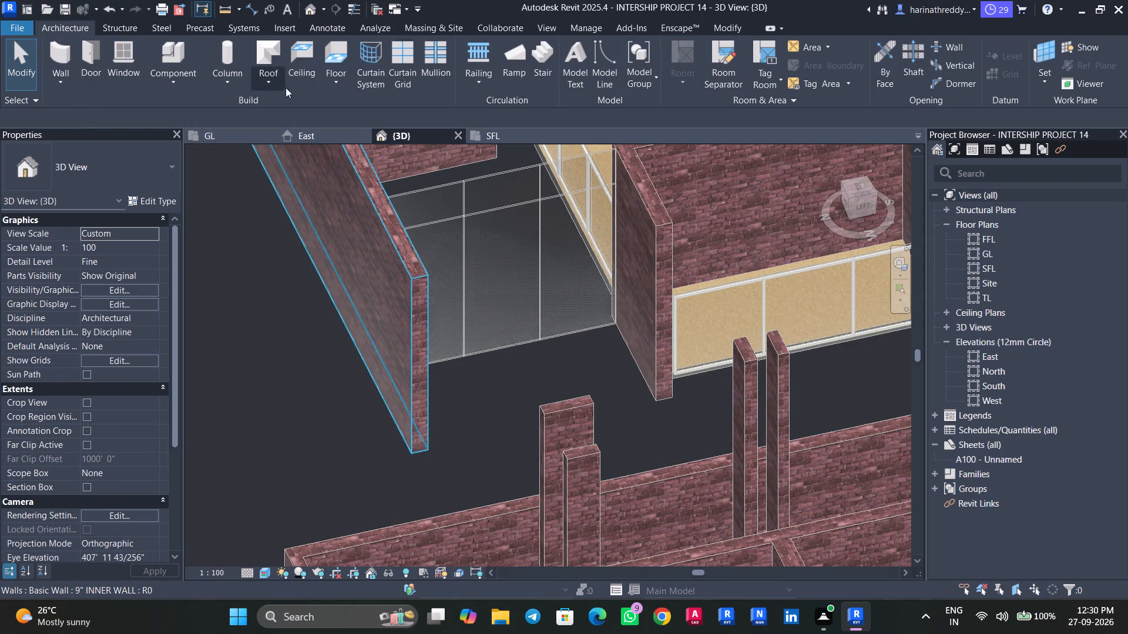
click(435, 67)
click(689, 59)
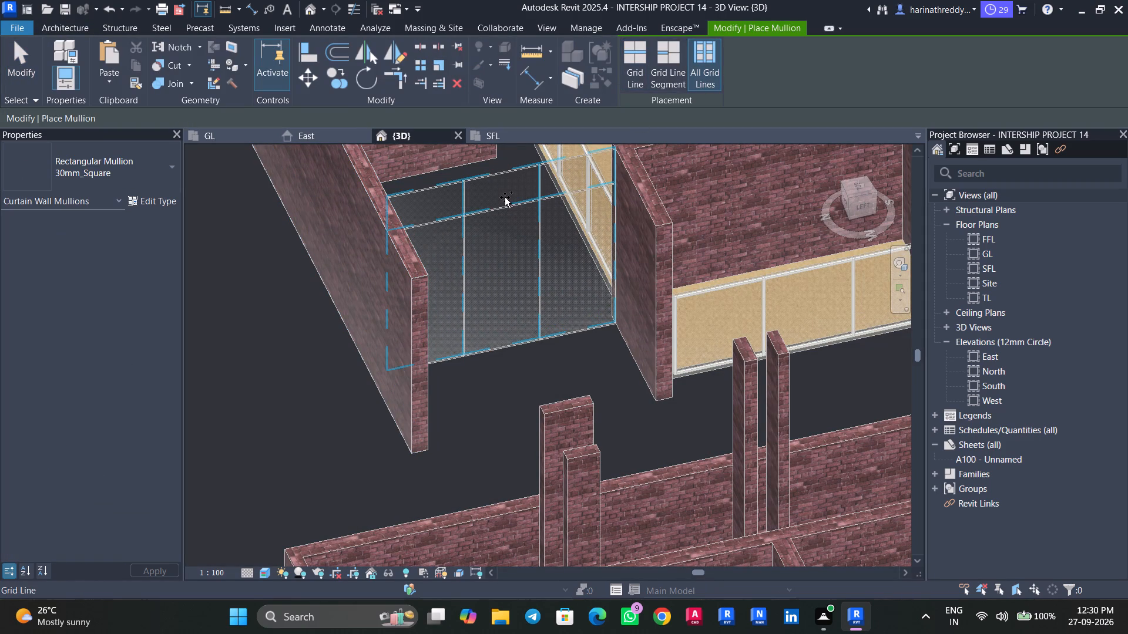
click(505, 196)
key(Escape)
key(Escape)
Change that curtain wall's type to Curtain_Wall-Empty and delete its type-generated gridlines.
scroll(486, 342, down, 3)
shift+middle_drag(535, 353, 486, 383)
click(512, 267)
click(107, 179)
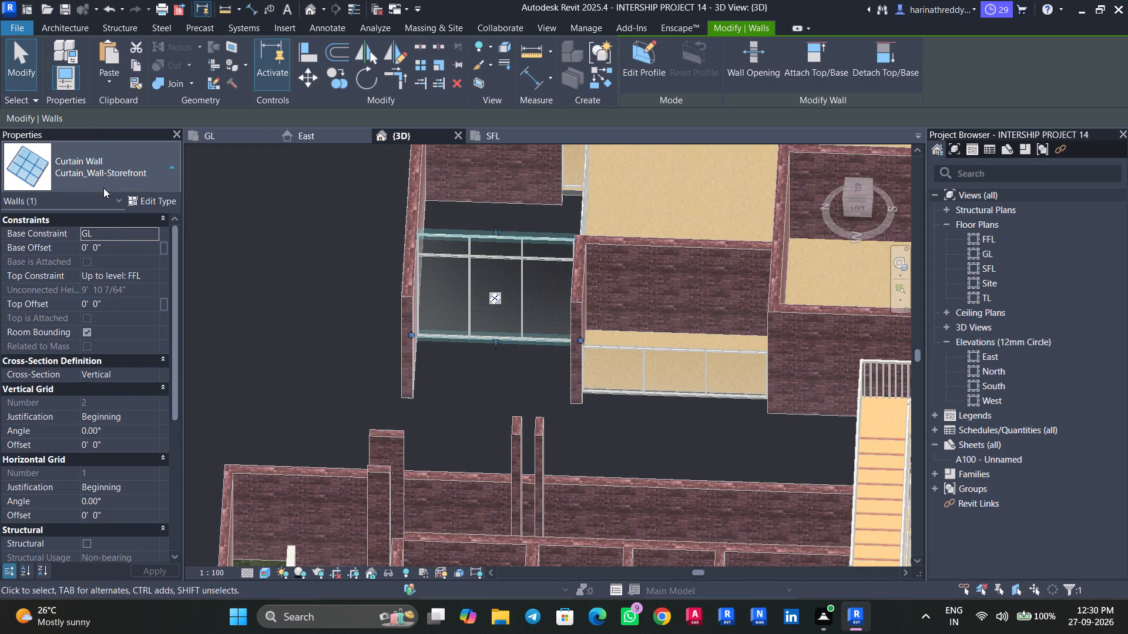
click(63, 247)
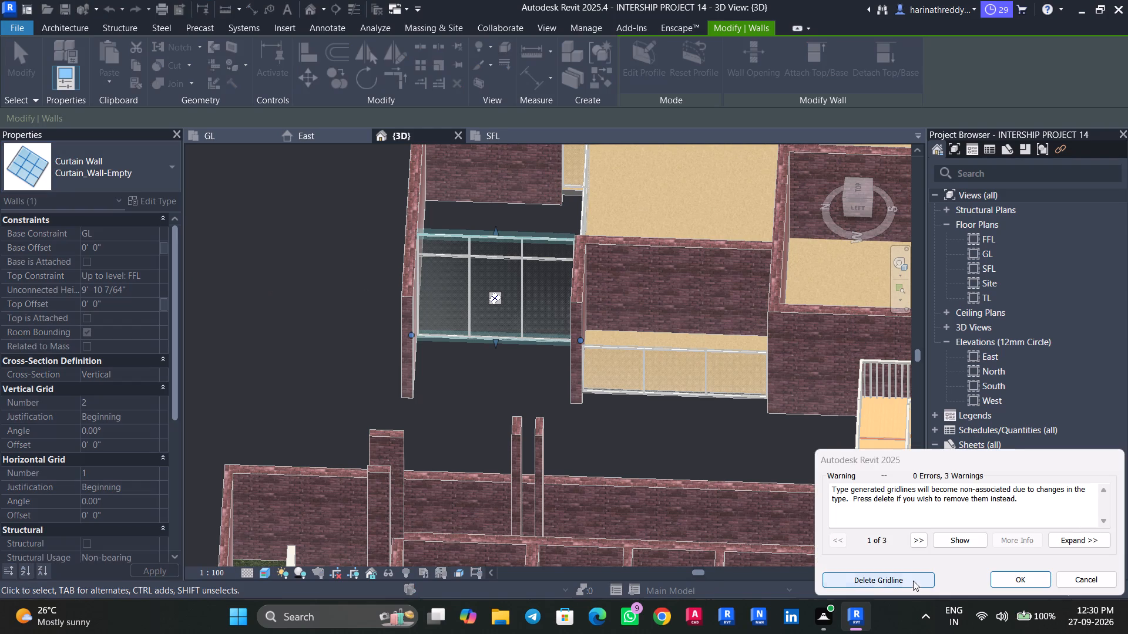
click(913, 581)
key(Escape)
key(Escape)
Inspect the curtain wall at the dining void and the surrounding first-floor block from several angles in 3D.
click(495, 311)
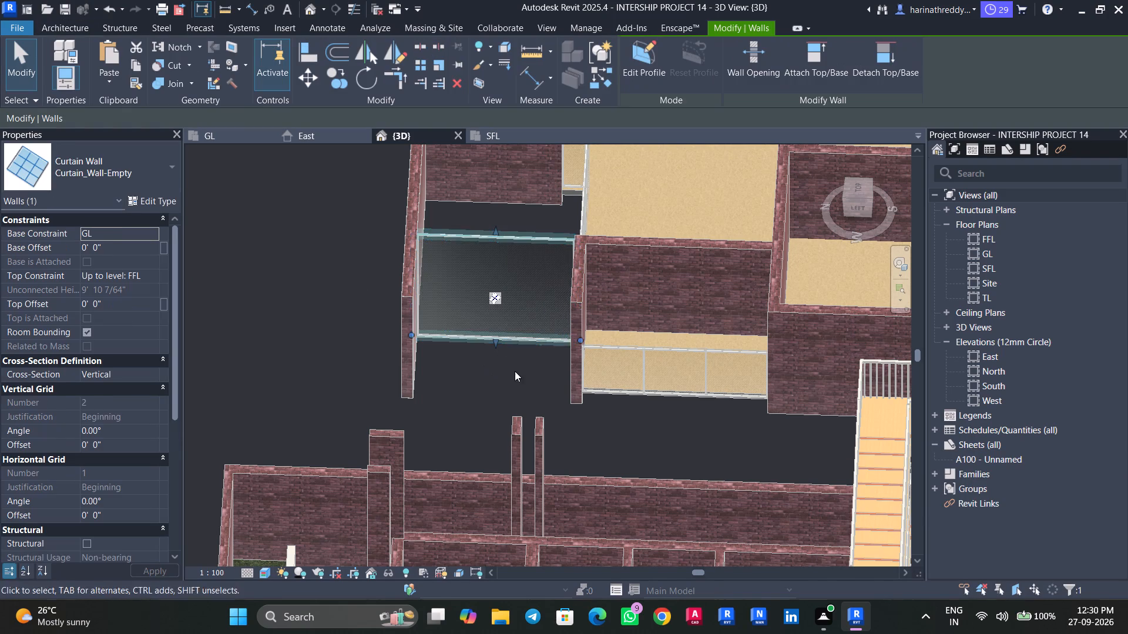
shift+middle_drag(516, 369, 555, 301)
key(Escape)
shift+middle_drag(594, 362, 548, 373)
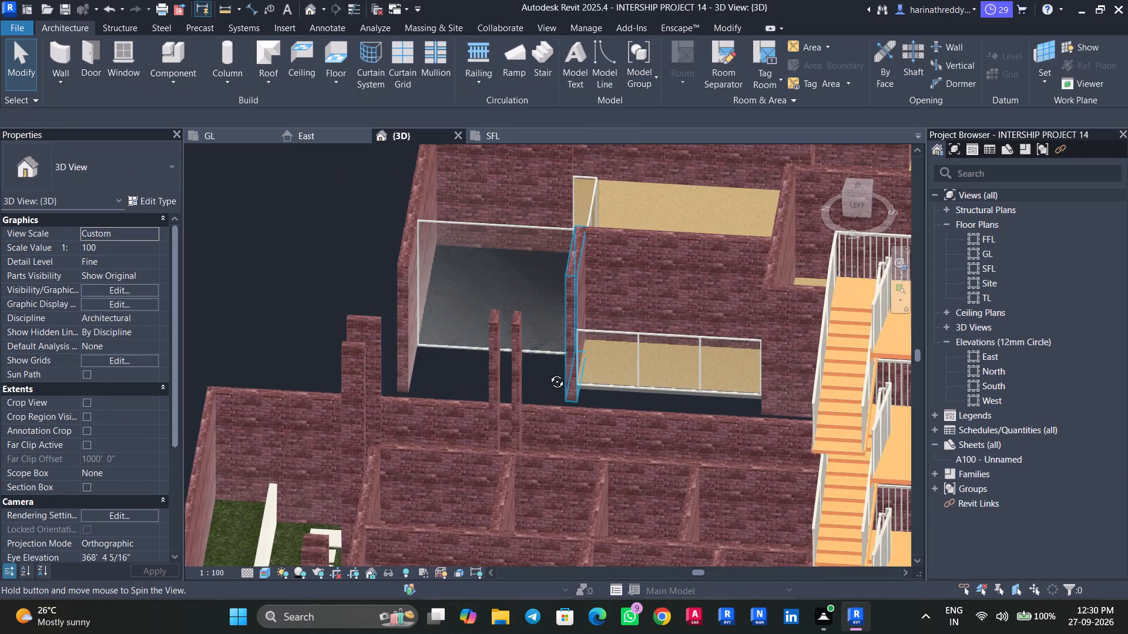
shift+middle_drag(548, 373, 487, 429)
scroll(432, 414, down, 7)
shift+middle_drag(431, 413, 399, 431)
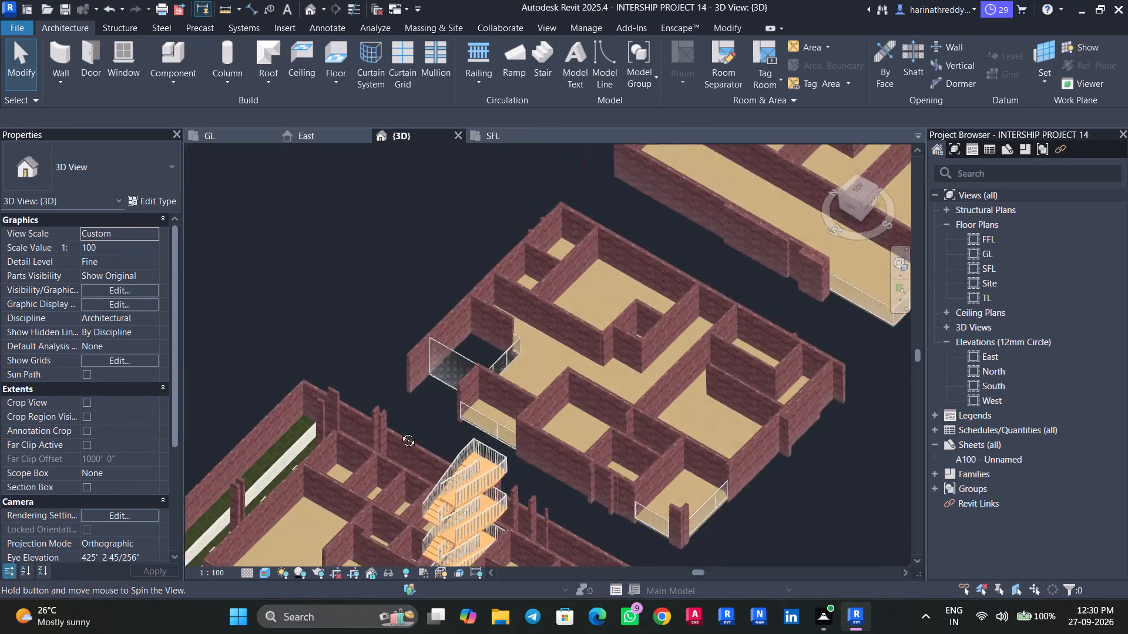
shift+middle_drag(399, 431, 387, 439)
Review the ground, first and second floor layouts on the PDF image in the GL floor plan.
click(220, 137)
scroll(423, 379, down, 4)
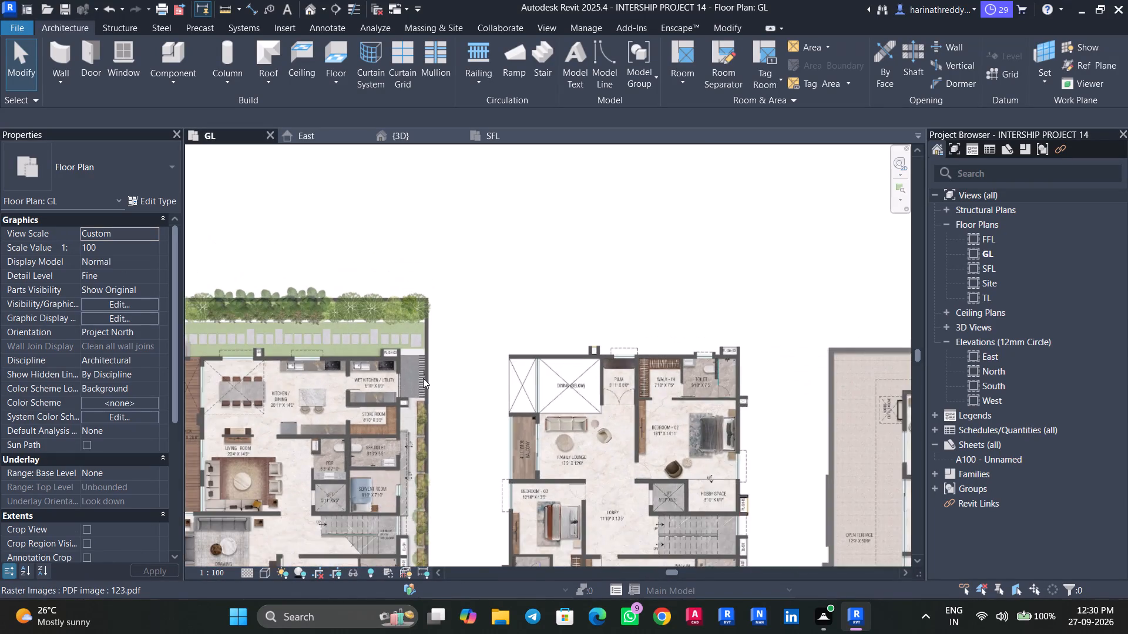
scroll(423, 378, down, 3)
middle_drag(636, 402, 531, 306)
scroll(717, 409, up, 2)
scroll(717, 409, down, 1)
scroll(717, 409, up, 2)
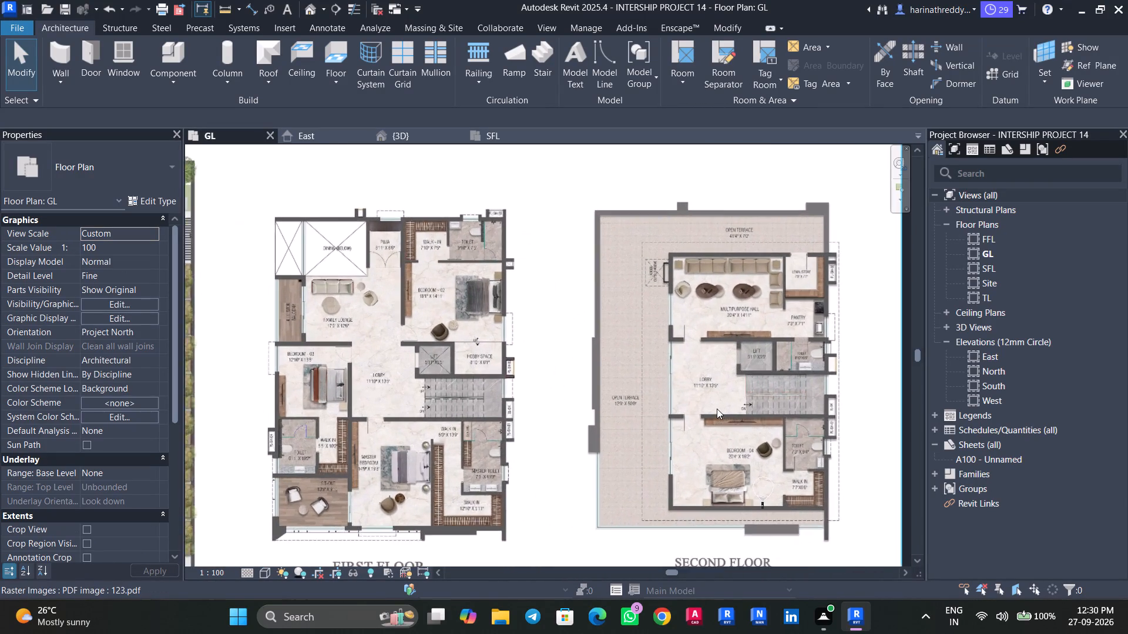
scroll(628, 428, down, 8)
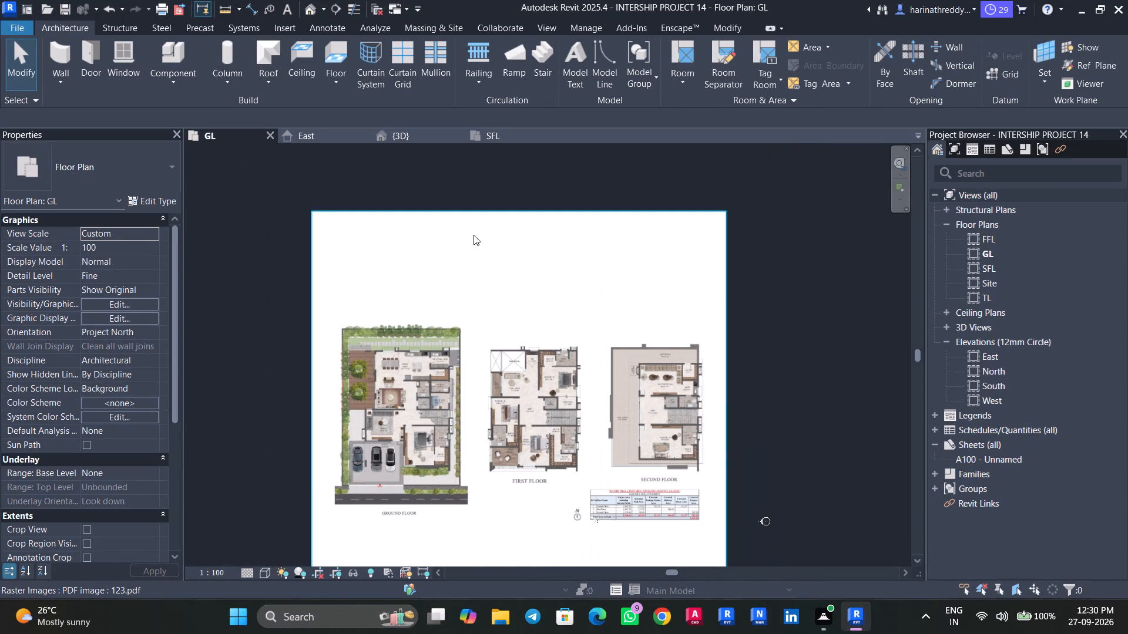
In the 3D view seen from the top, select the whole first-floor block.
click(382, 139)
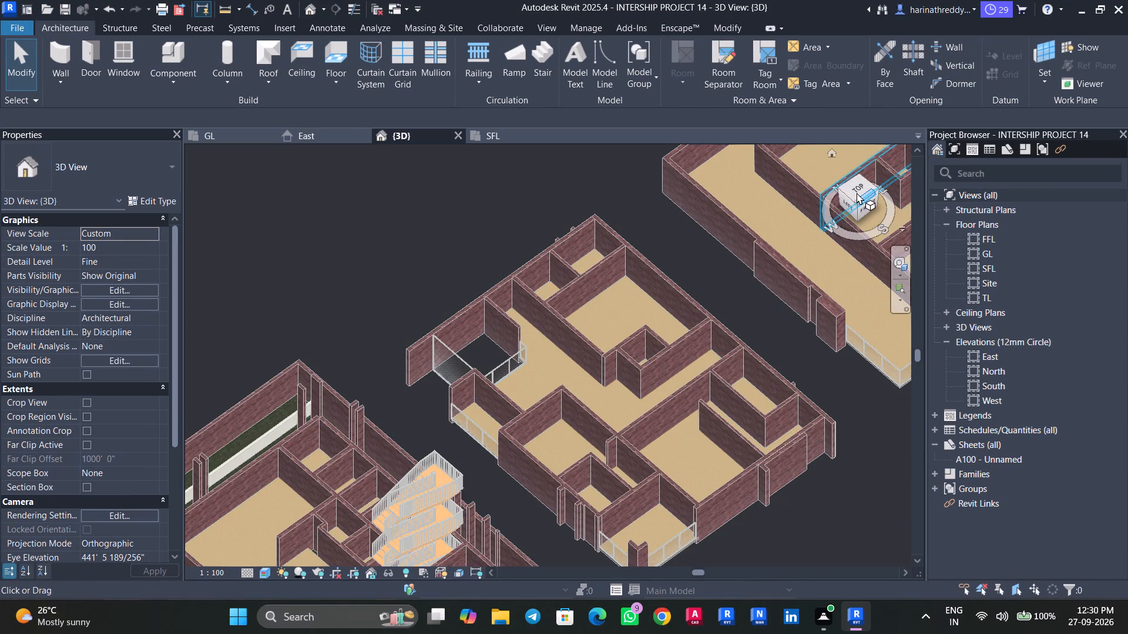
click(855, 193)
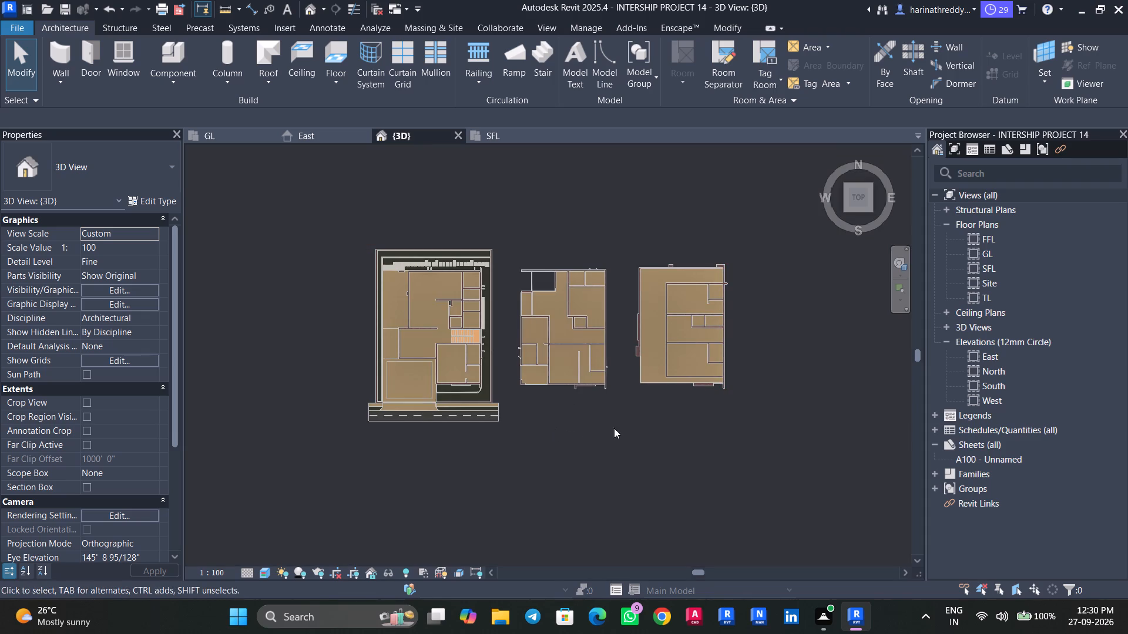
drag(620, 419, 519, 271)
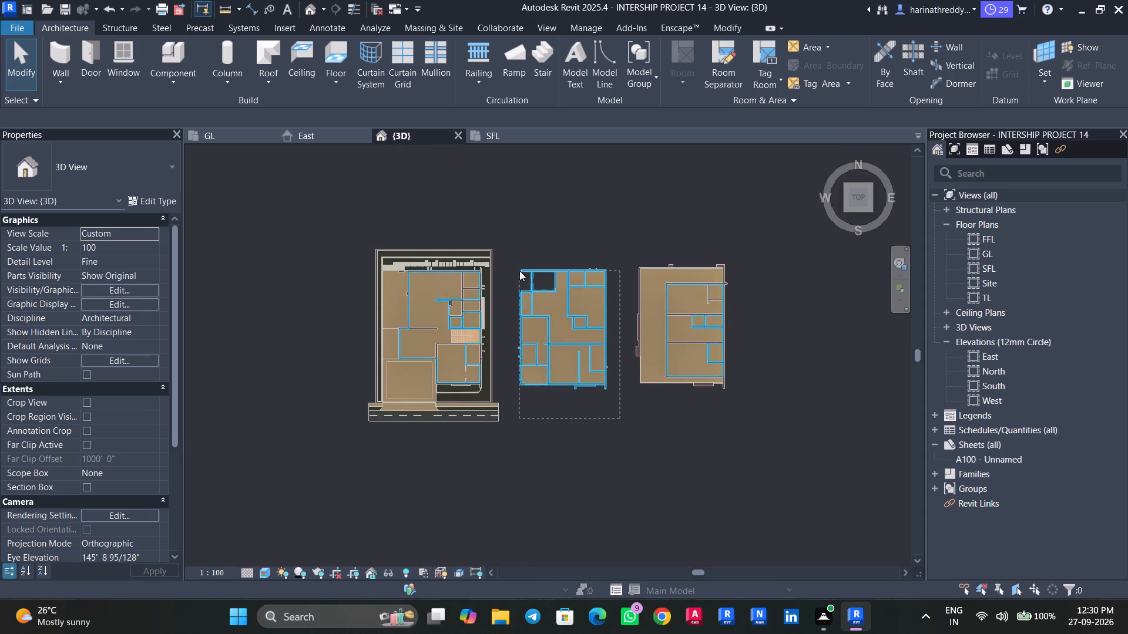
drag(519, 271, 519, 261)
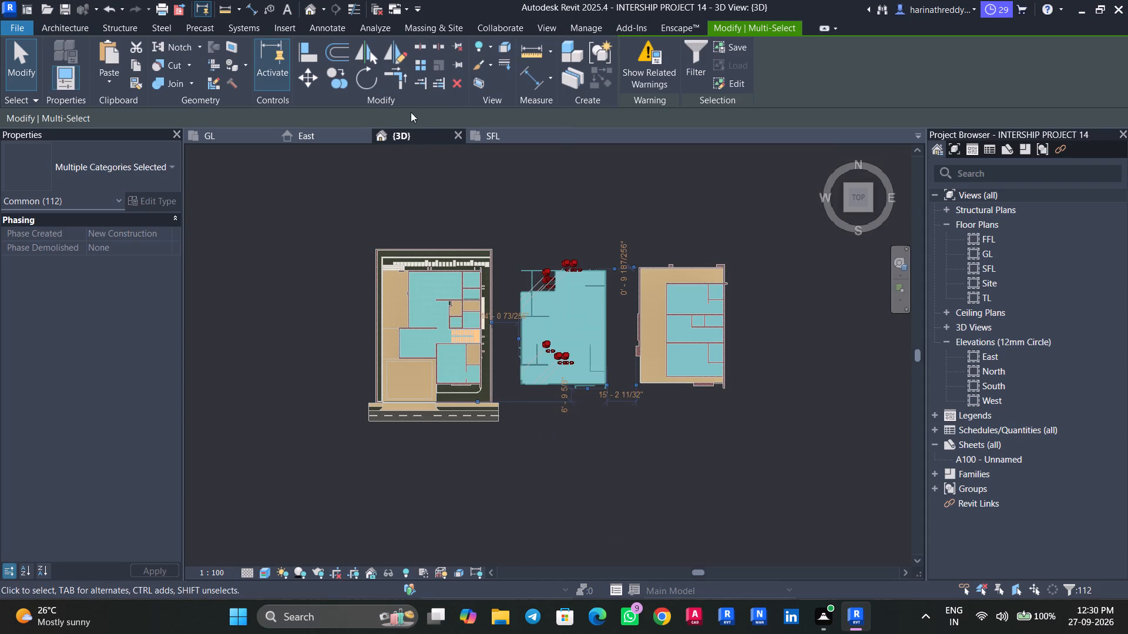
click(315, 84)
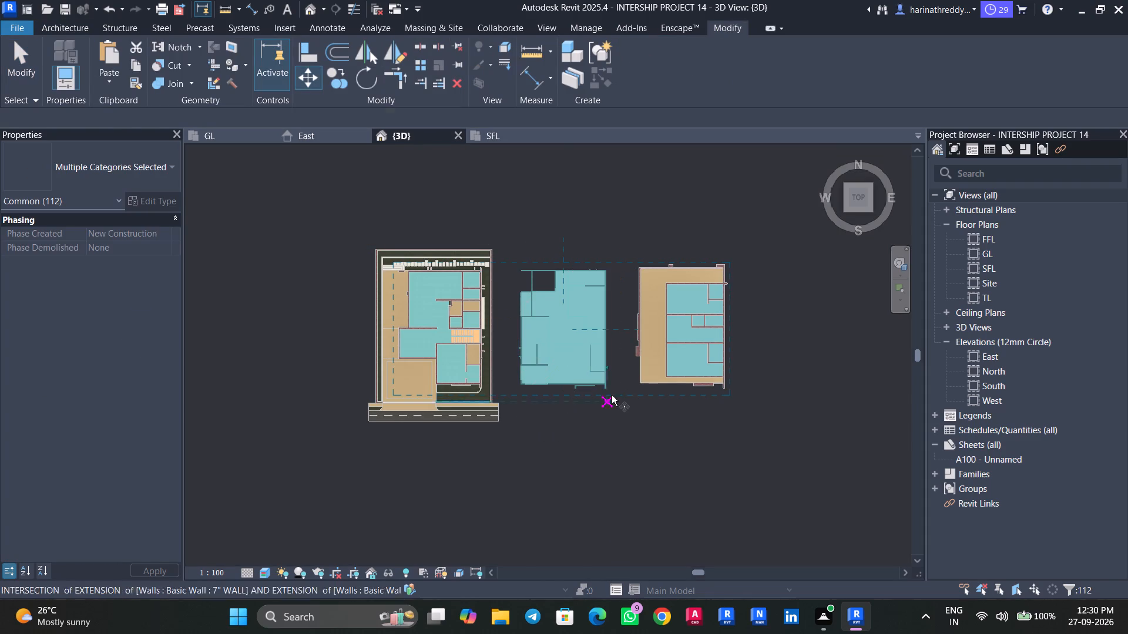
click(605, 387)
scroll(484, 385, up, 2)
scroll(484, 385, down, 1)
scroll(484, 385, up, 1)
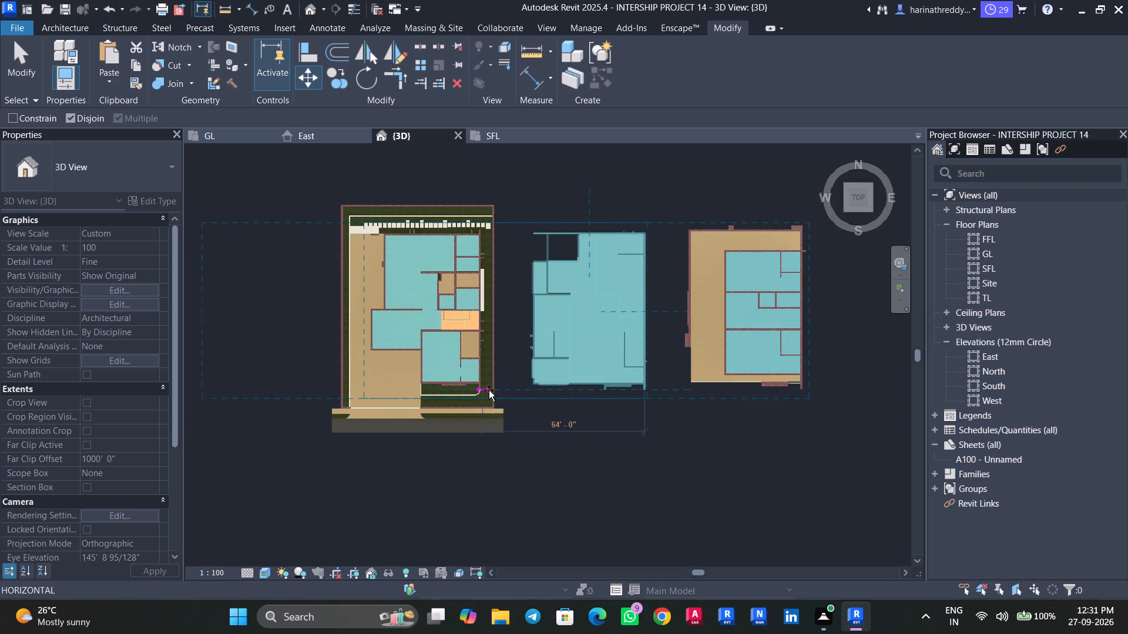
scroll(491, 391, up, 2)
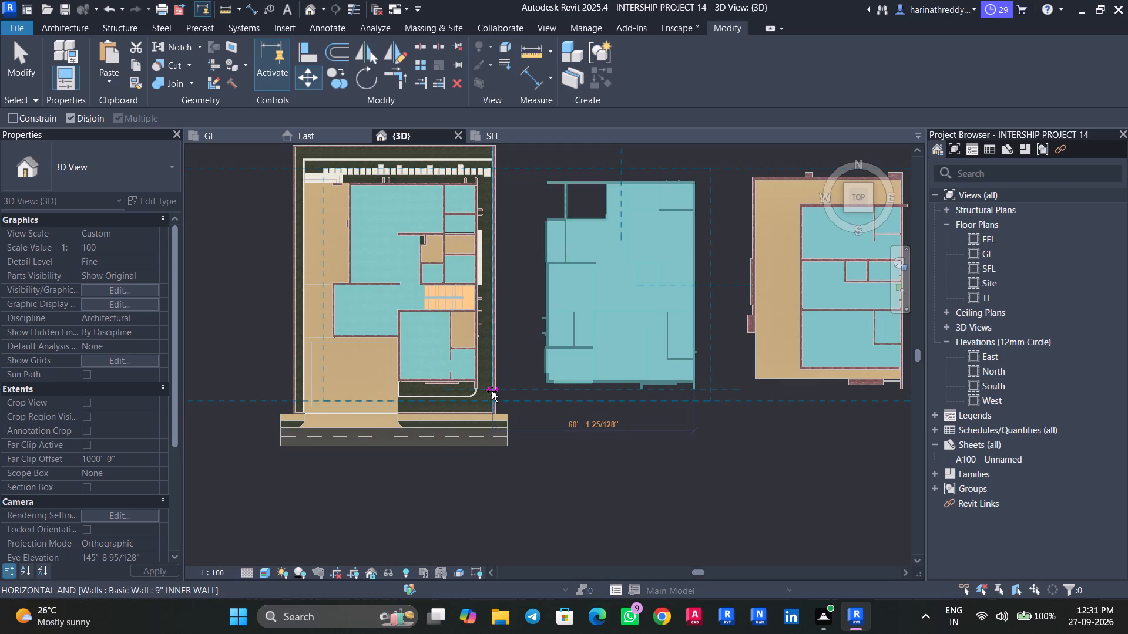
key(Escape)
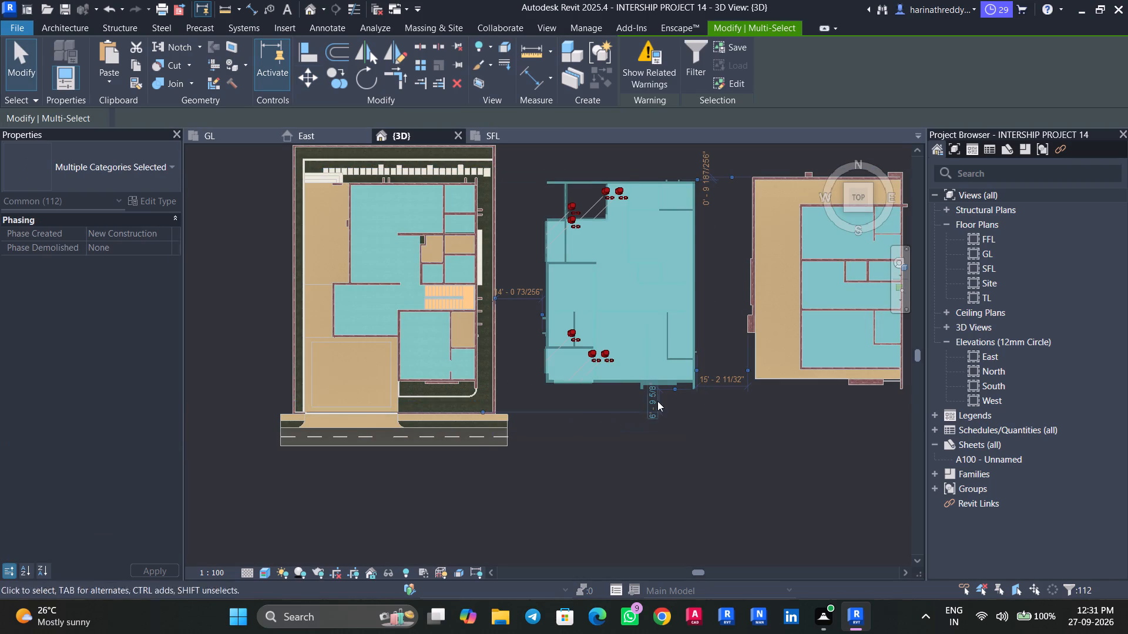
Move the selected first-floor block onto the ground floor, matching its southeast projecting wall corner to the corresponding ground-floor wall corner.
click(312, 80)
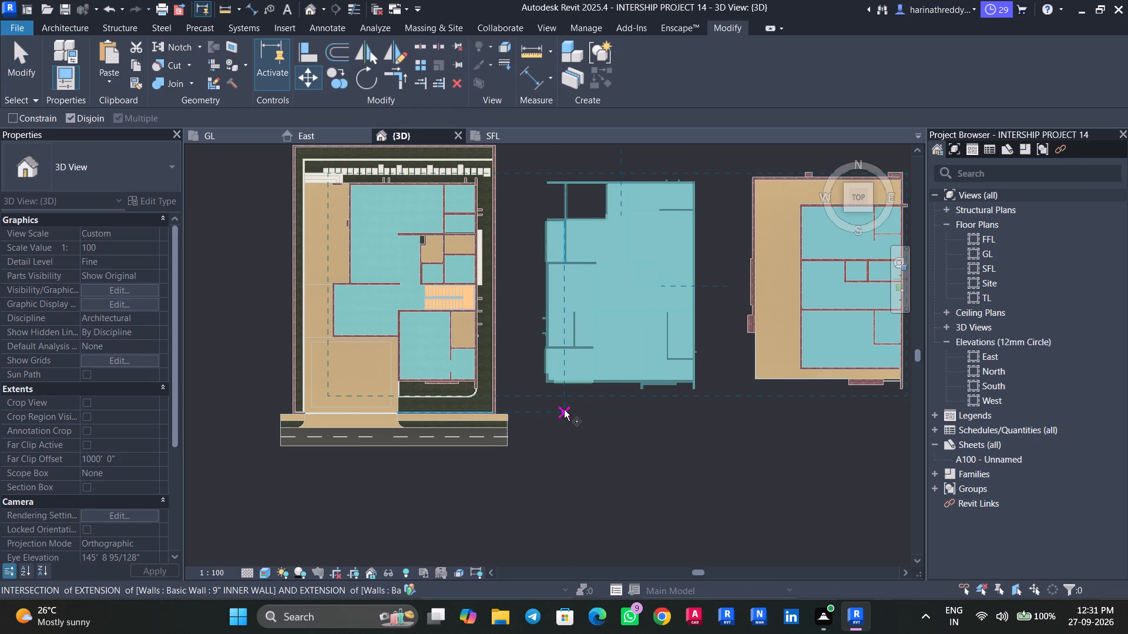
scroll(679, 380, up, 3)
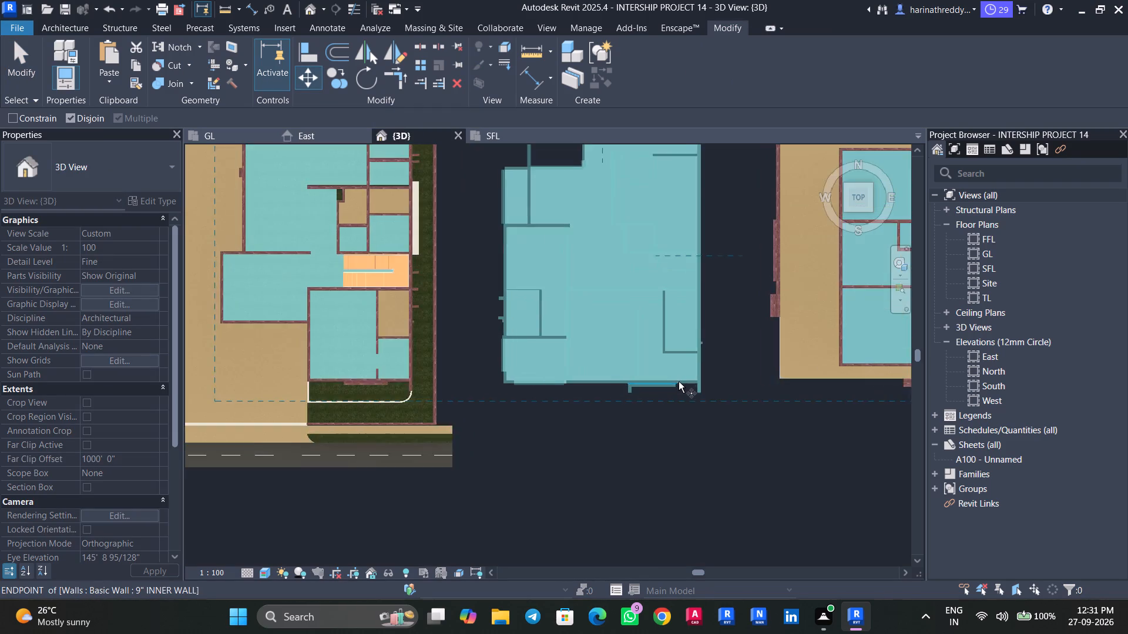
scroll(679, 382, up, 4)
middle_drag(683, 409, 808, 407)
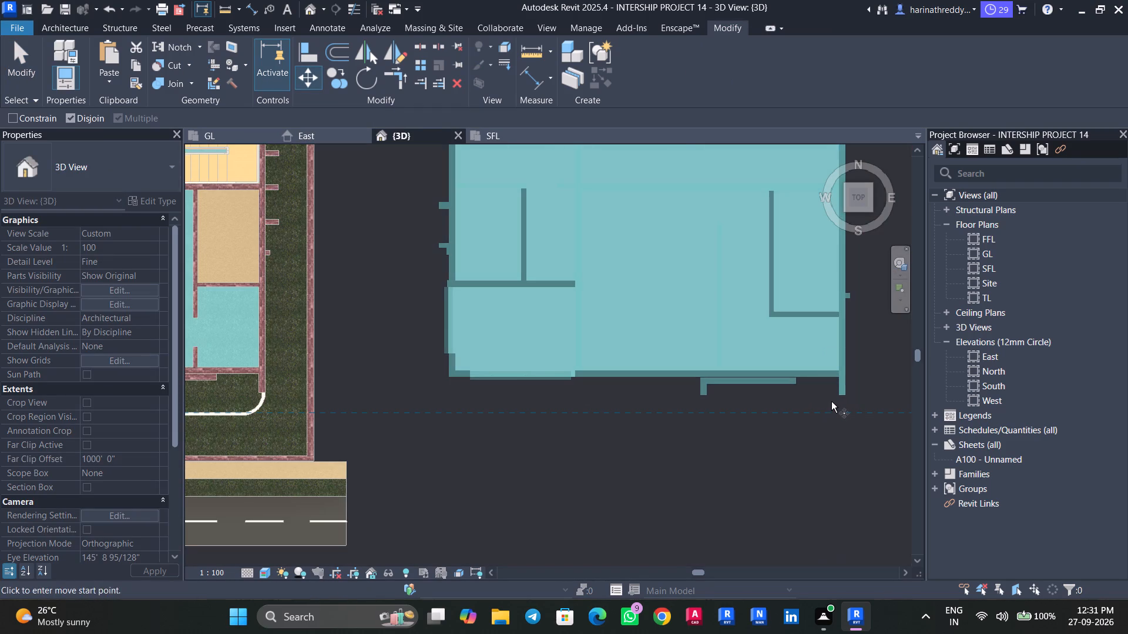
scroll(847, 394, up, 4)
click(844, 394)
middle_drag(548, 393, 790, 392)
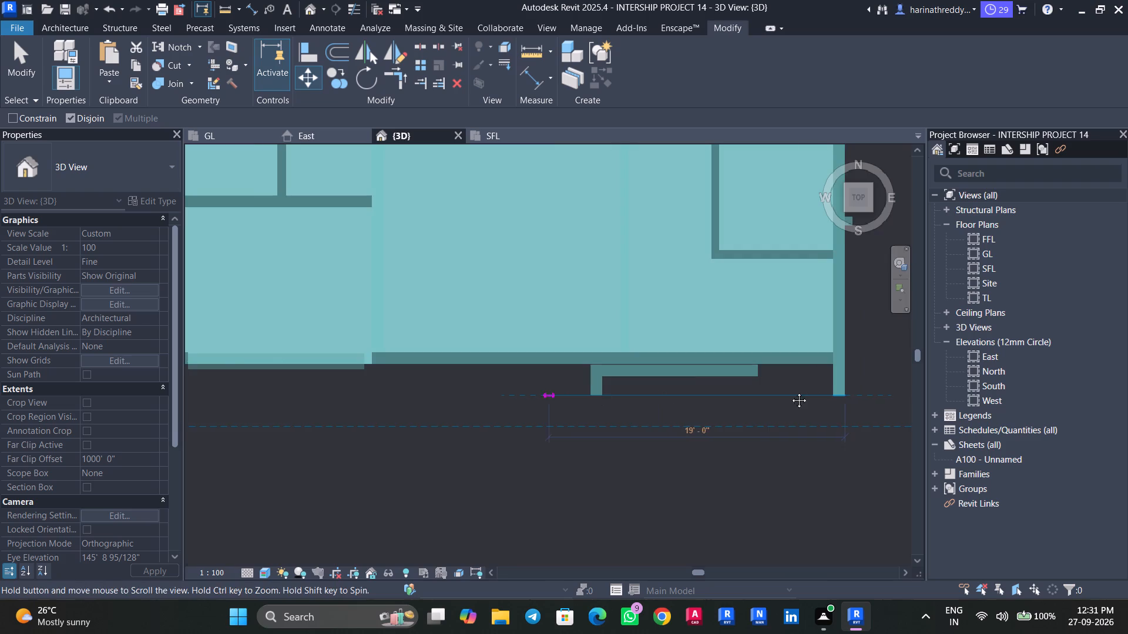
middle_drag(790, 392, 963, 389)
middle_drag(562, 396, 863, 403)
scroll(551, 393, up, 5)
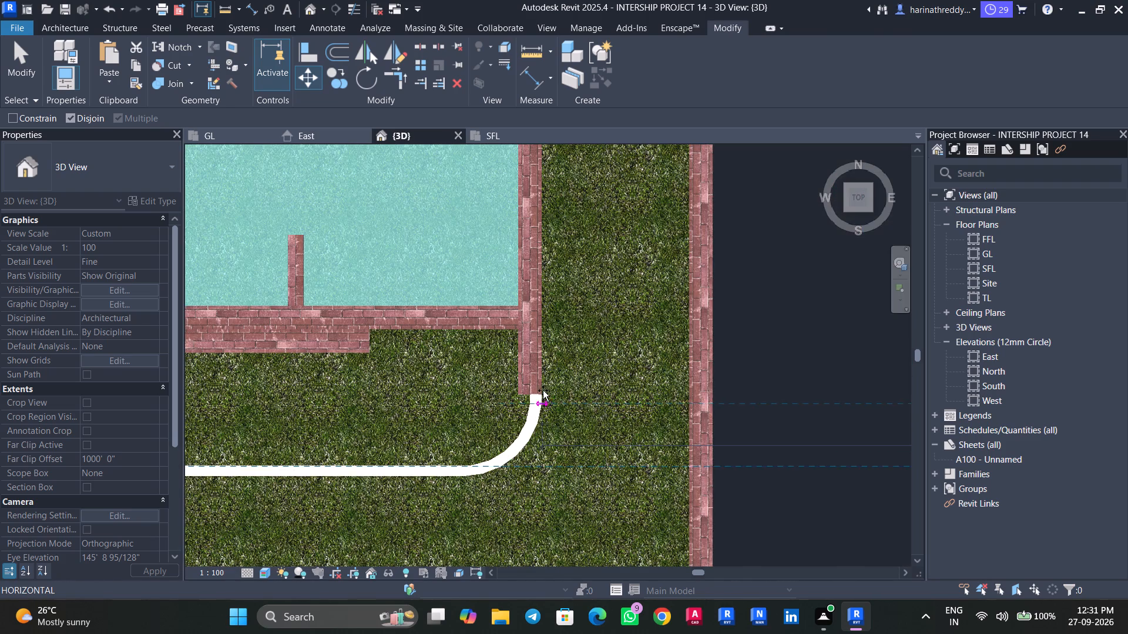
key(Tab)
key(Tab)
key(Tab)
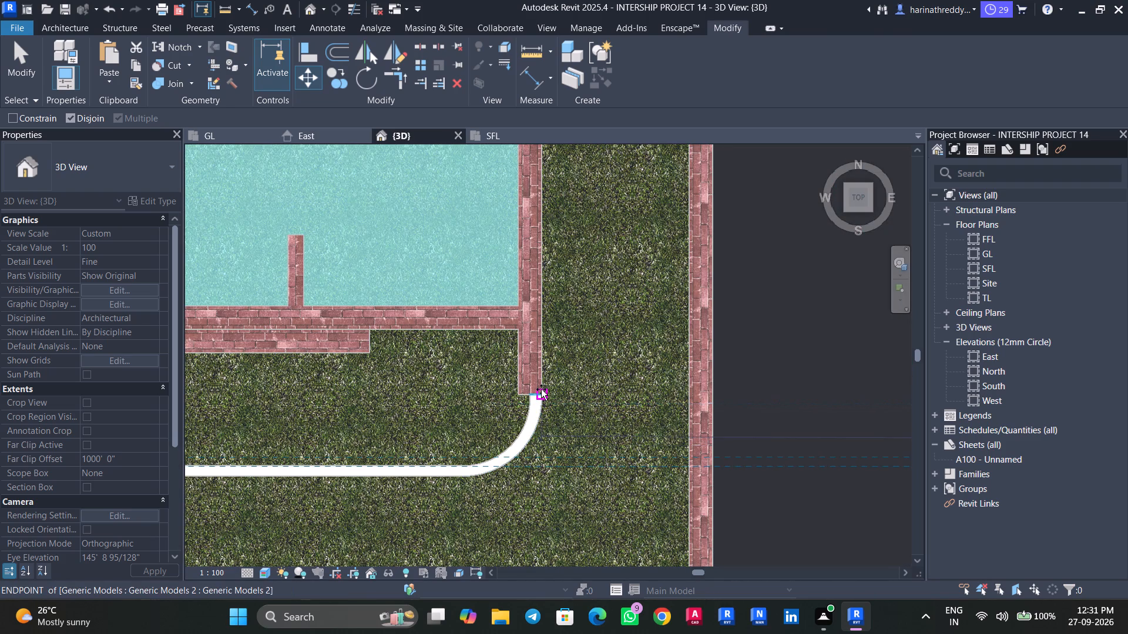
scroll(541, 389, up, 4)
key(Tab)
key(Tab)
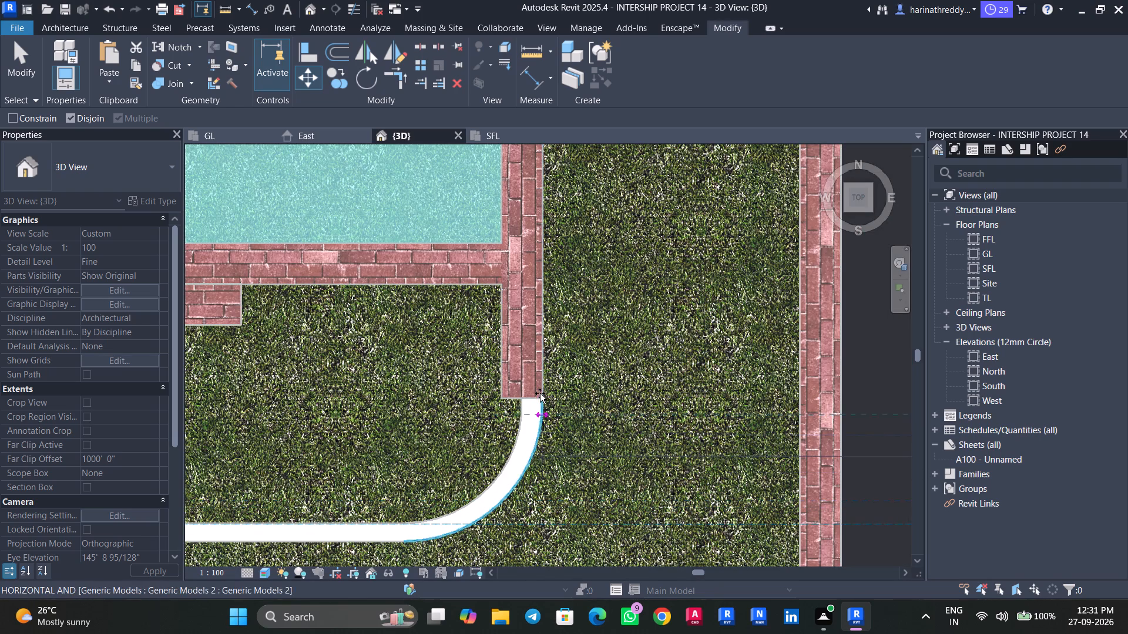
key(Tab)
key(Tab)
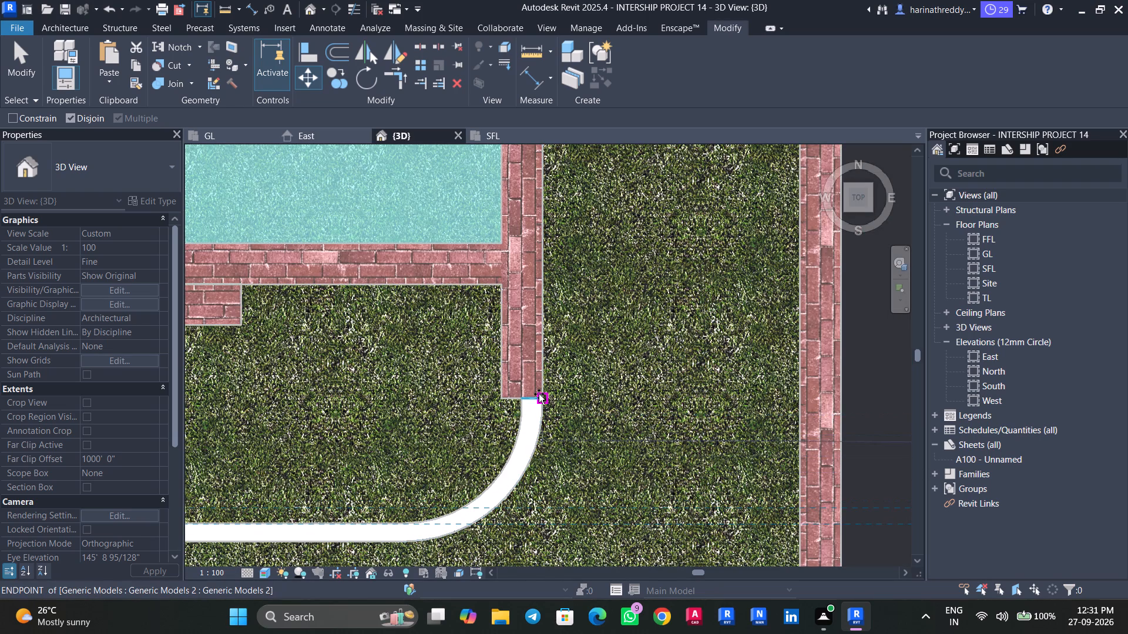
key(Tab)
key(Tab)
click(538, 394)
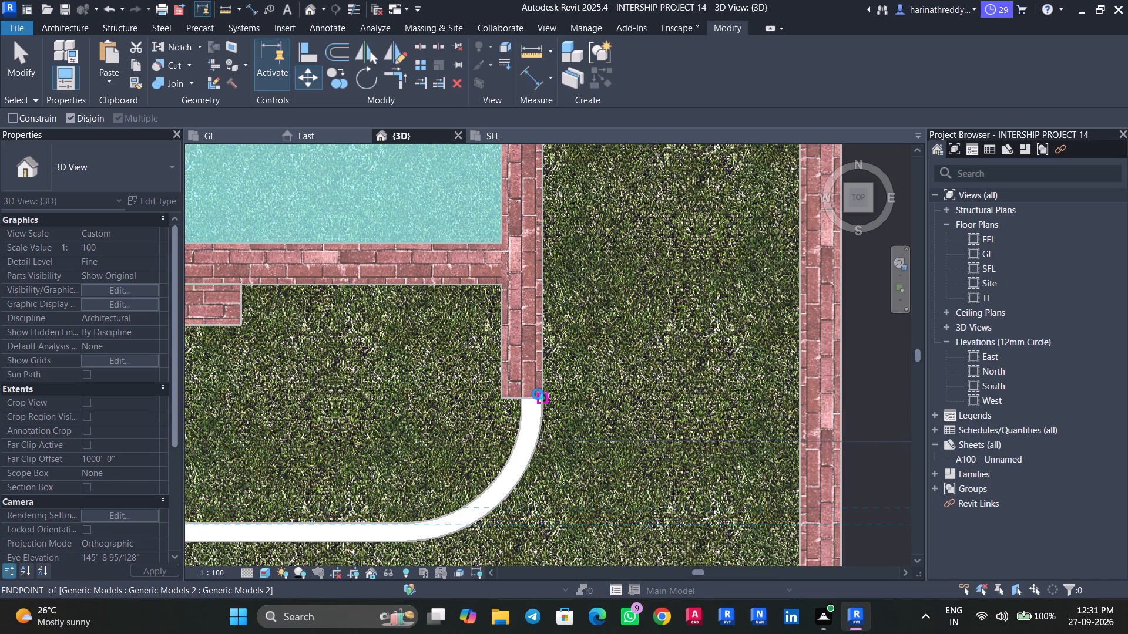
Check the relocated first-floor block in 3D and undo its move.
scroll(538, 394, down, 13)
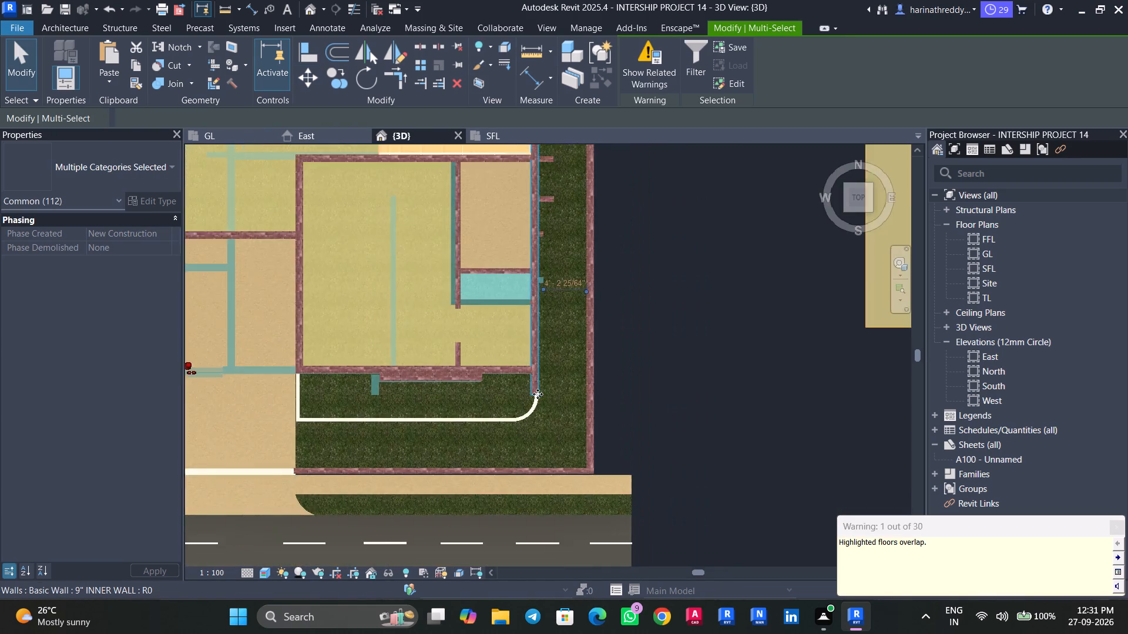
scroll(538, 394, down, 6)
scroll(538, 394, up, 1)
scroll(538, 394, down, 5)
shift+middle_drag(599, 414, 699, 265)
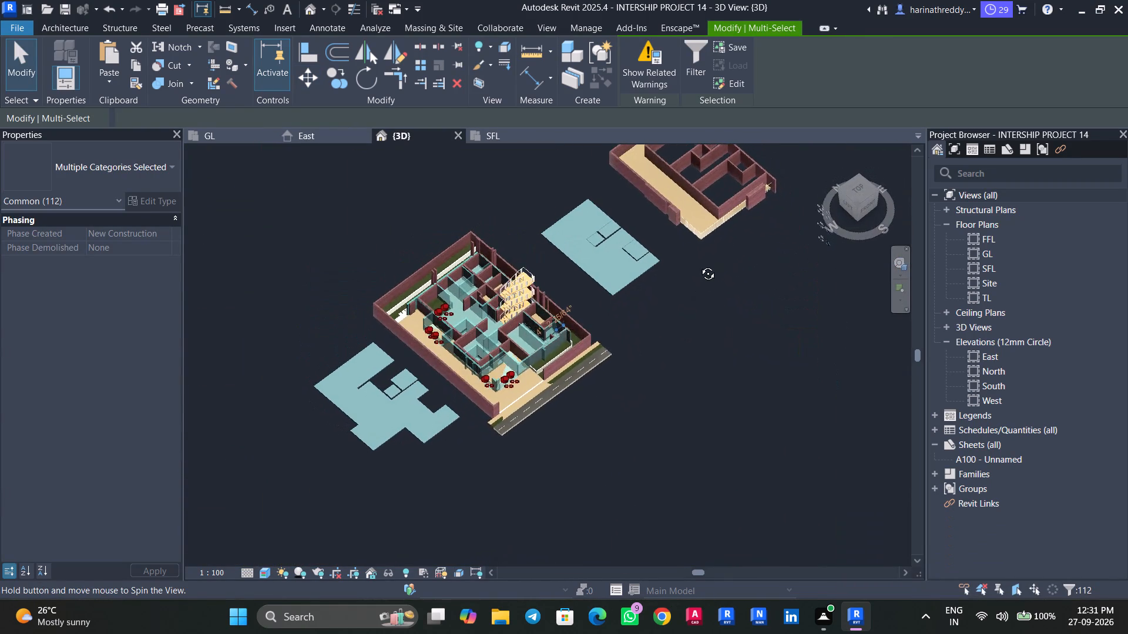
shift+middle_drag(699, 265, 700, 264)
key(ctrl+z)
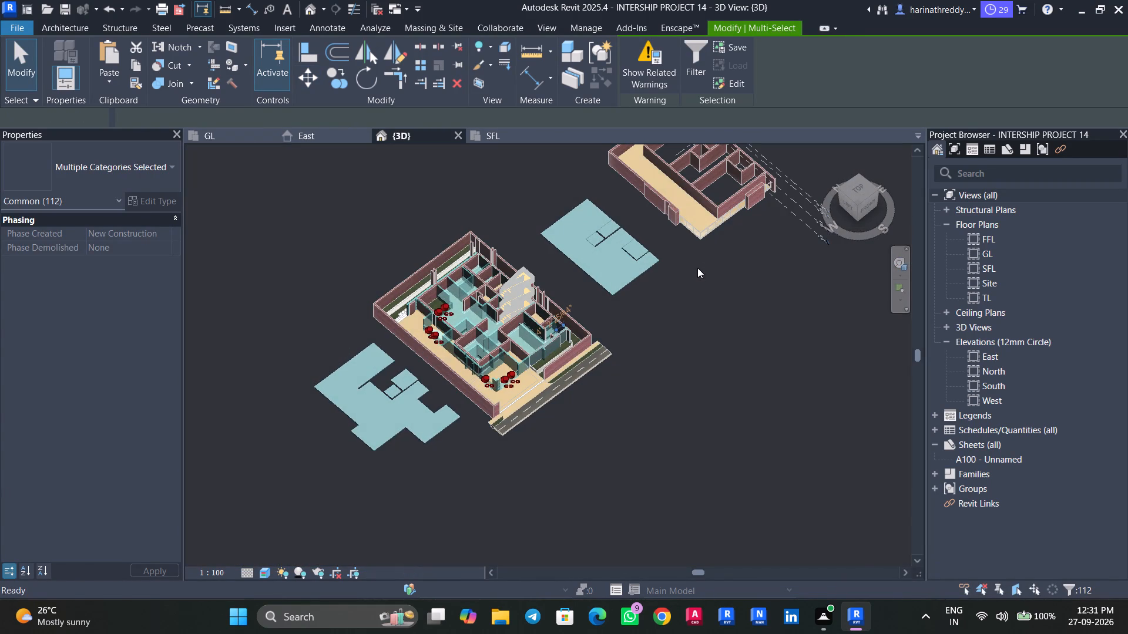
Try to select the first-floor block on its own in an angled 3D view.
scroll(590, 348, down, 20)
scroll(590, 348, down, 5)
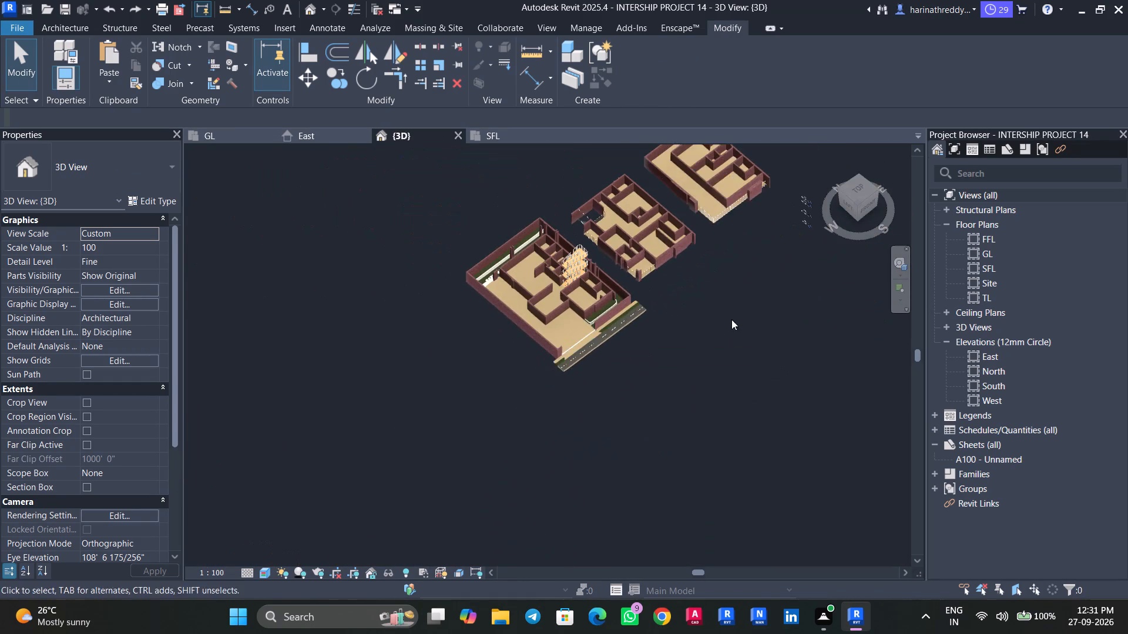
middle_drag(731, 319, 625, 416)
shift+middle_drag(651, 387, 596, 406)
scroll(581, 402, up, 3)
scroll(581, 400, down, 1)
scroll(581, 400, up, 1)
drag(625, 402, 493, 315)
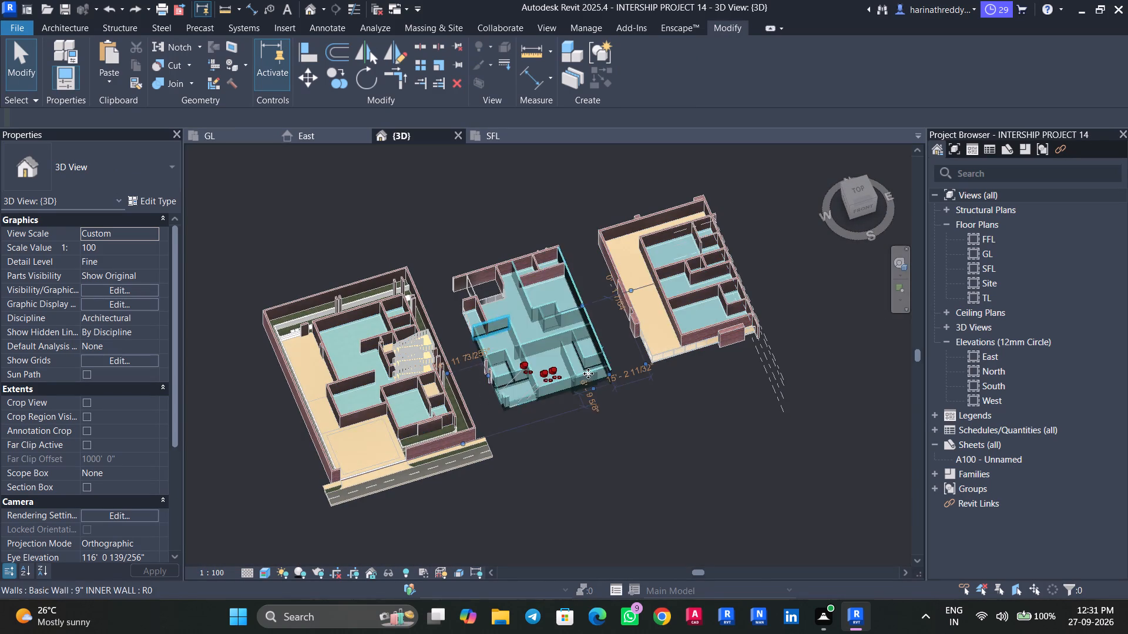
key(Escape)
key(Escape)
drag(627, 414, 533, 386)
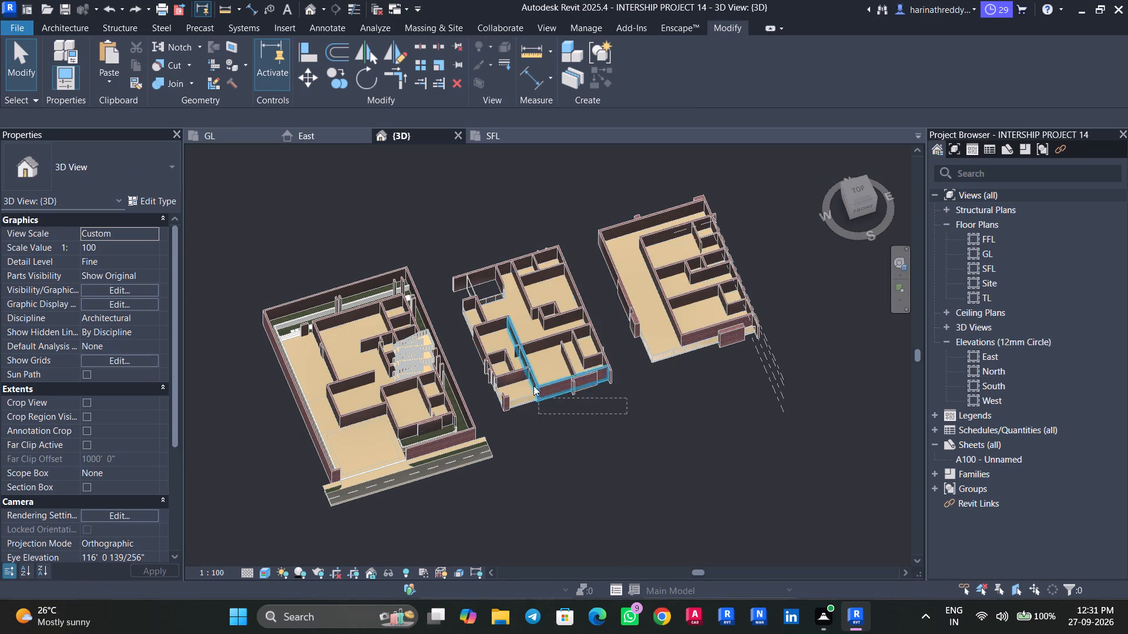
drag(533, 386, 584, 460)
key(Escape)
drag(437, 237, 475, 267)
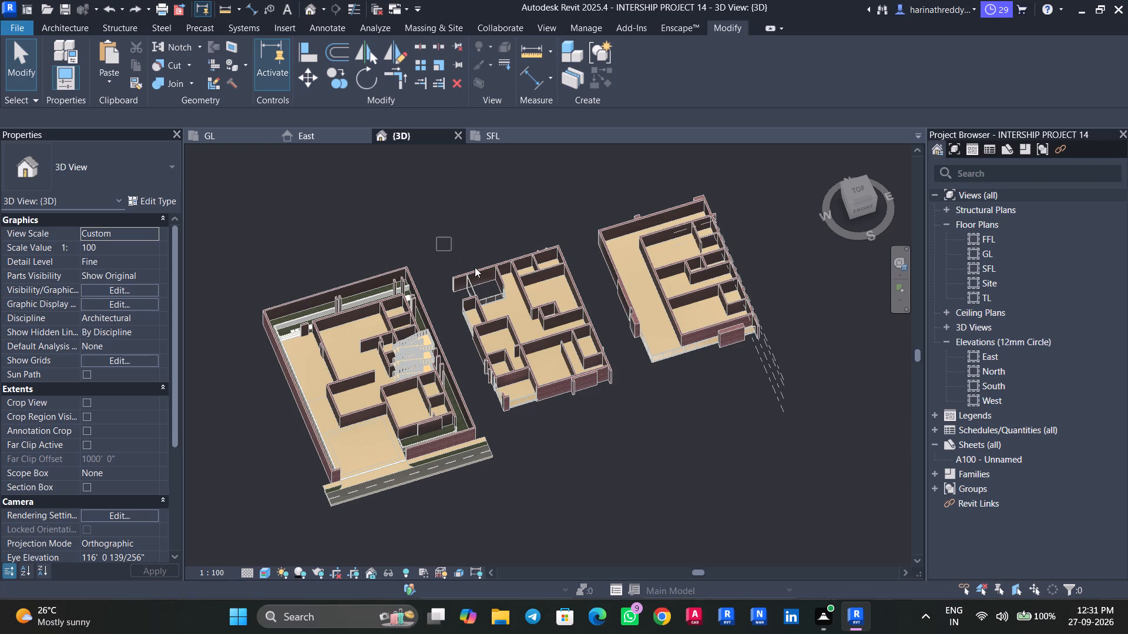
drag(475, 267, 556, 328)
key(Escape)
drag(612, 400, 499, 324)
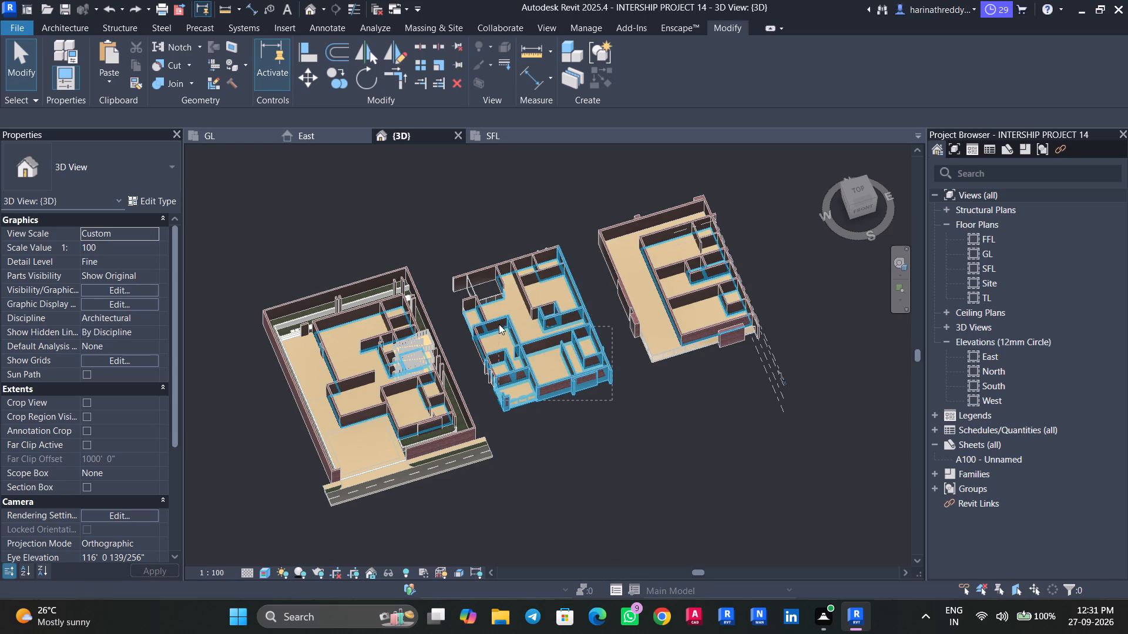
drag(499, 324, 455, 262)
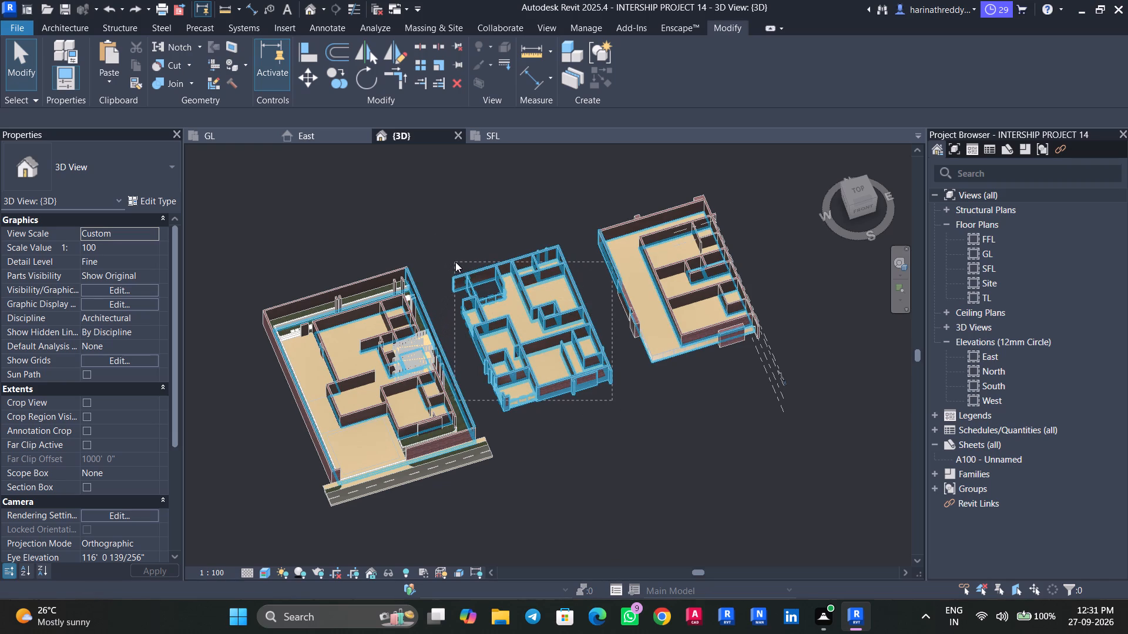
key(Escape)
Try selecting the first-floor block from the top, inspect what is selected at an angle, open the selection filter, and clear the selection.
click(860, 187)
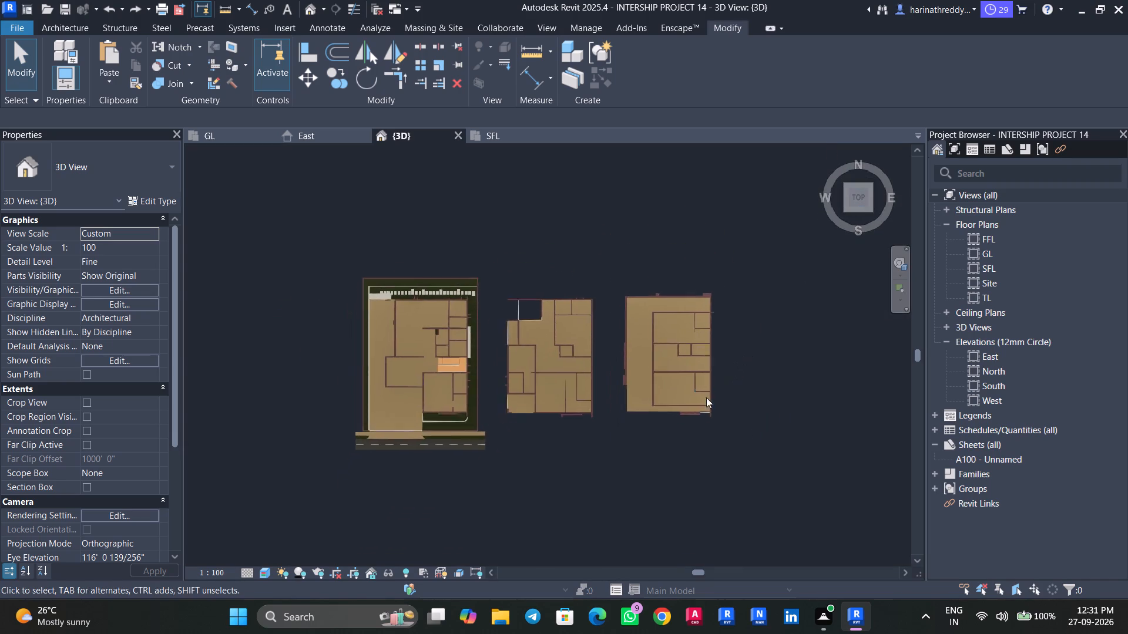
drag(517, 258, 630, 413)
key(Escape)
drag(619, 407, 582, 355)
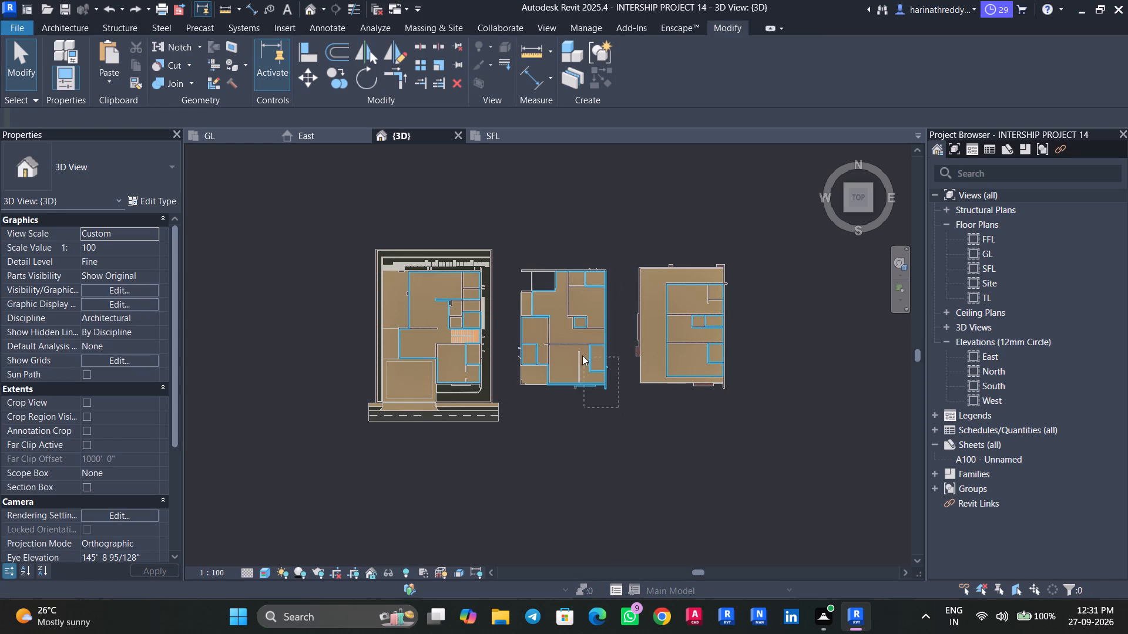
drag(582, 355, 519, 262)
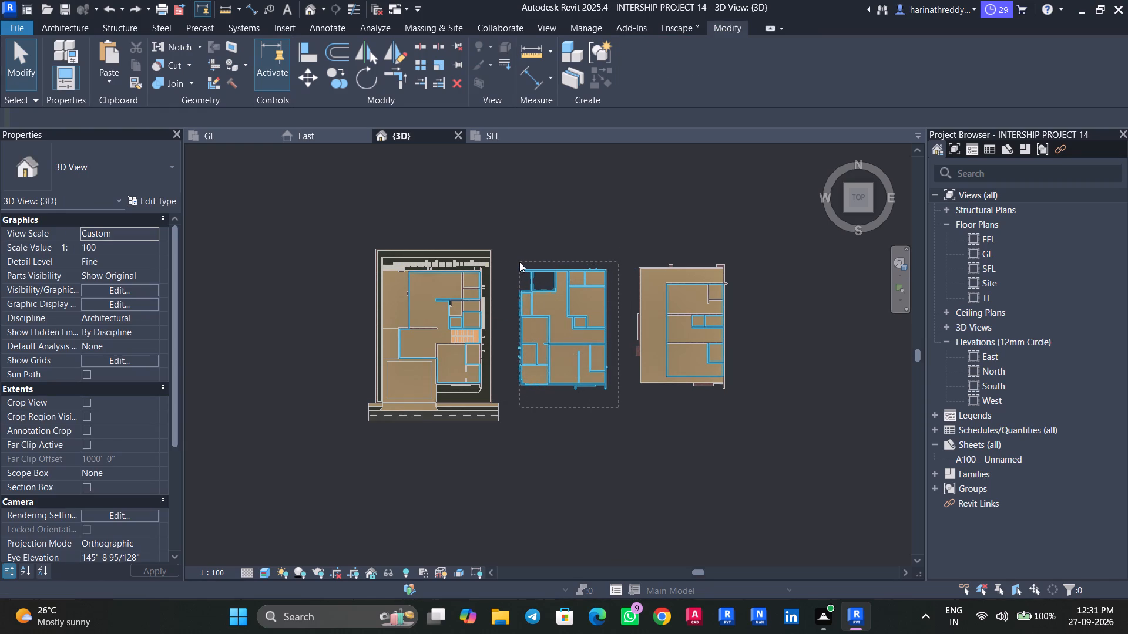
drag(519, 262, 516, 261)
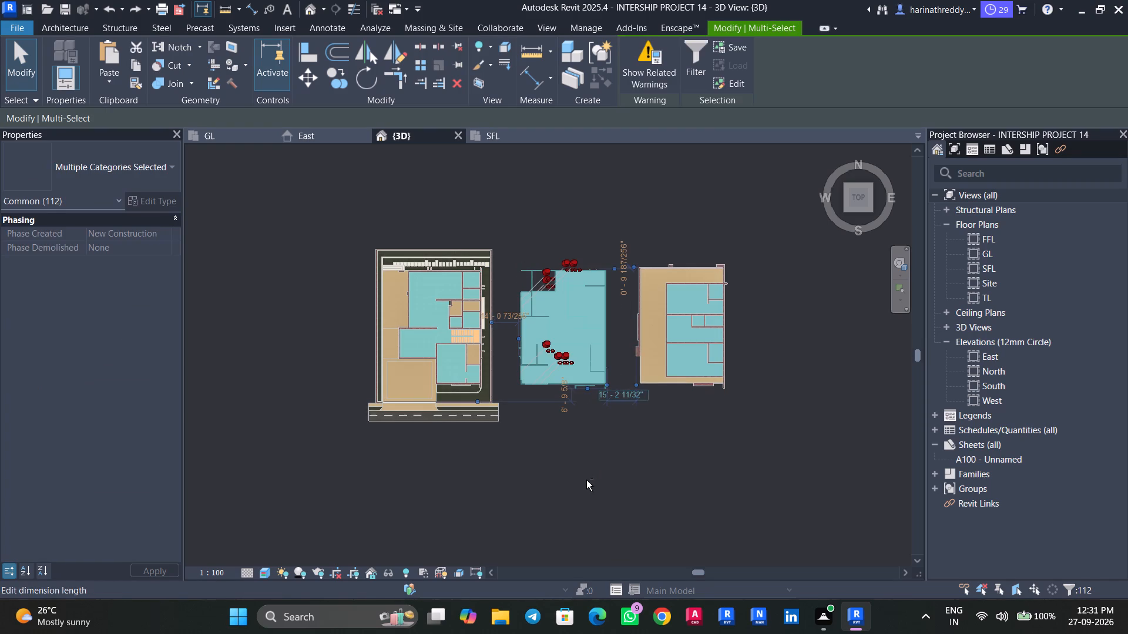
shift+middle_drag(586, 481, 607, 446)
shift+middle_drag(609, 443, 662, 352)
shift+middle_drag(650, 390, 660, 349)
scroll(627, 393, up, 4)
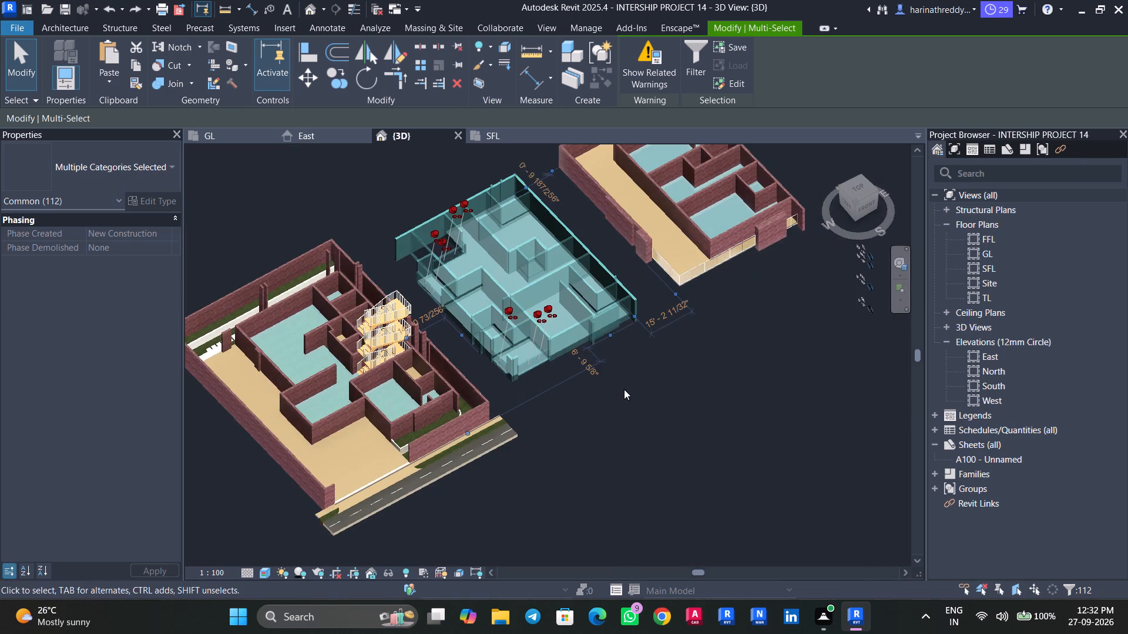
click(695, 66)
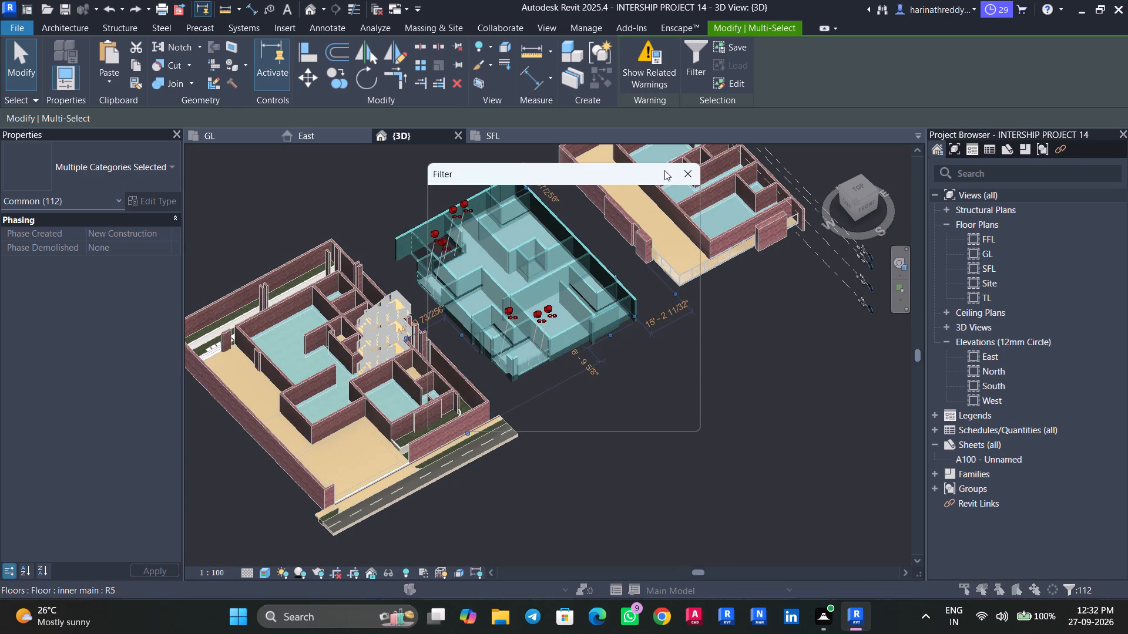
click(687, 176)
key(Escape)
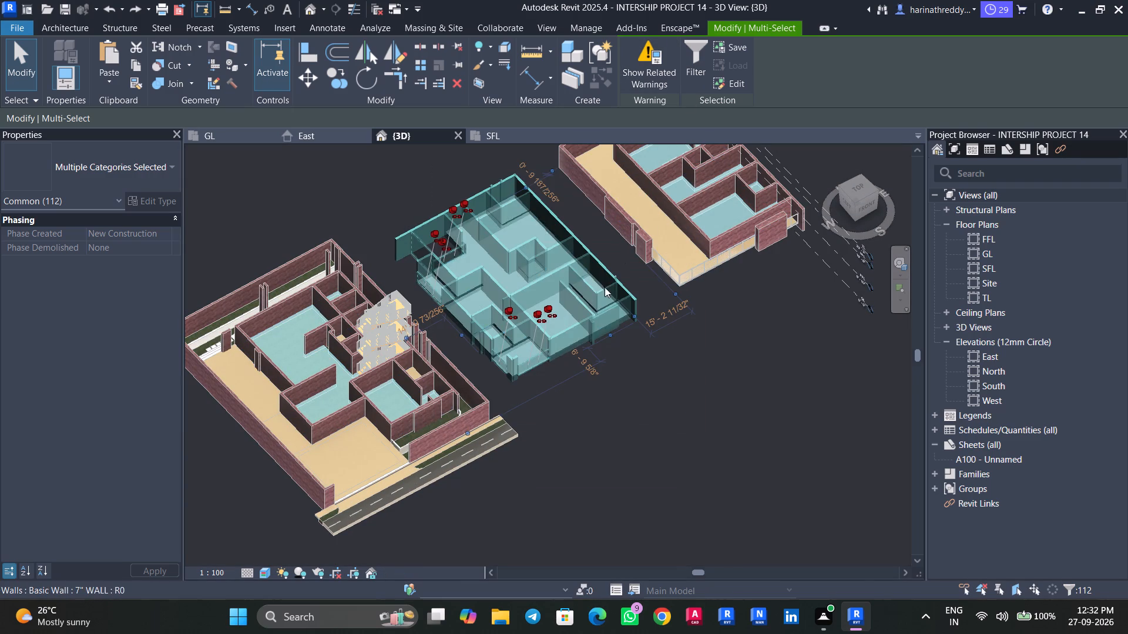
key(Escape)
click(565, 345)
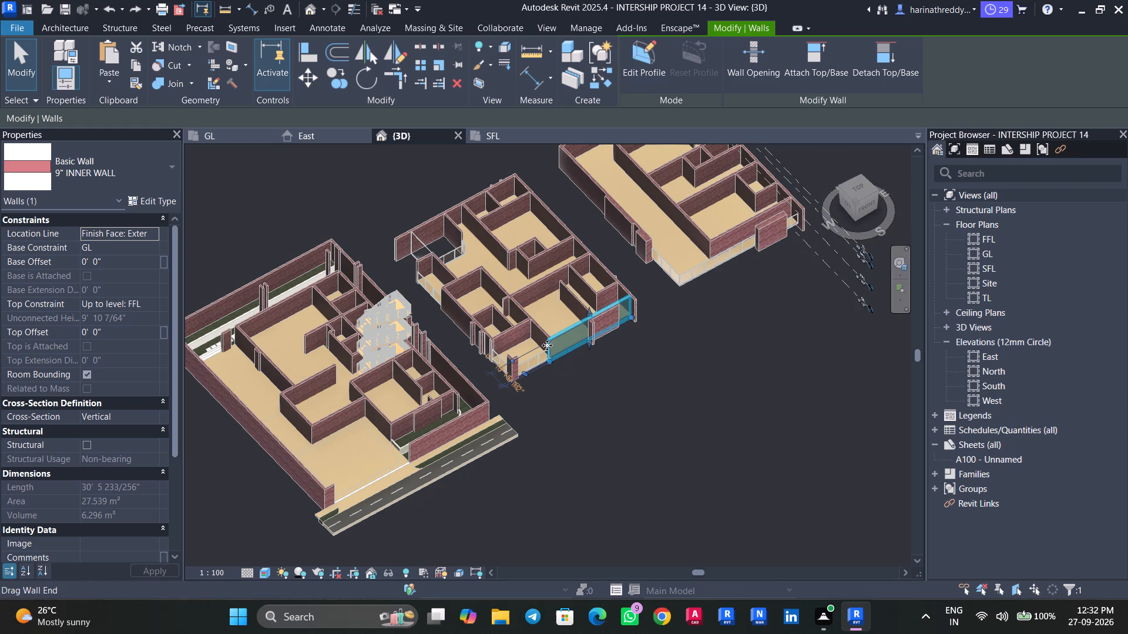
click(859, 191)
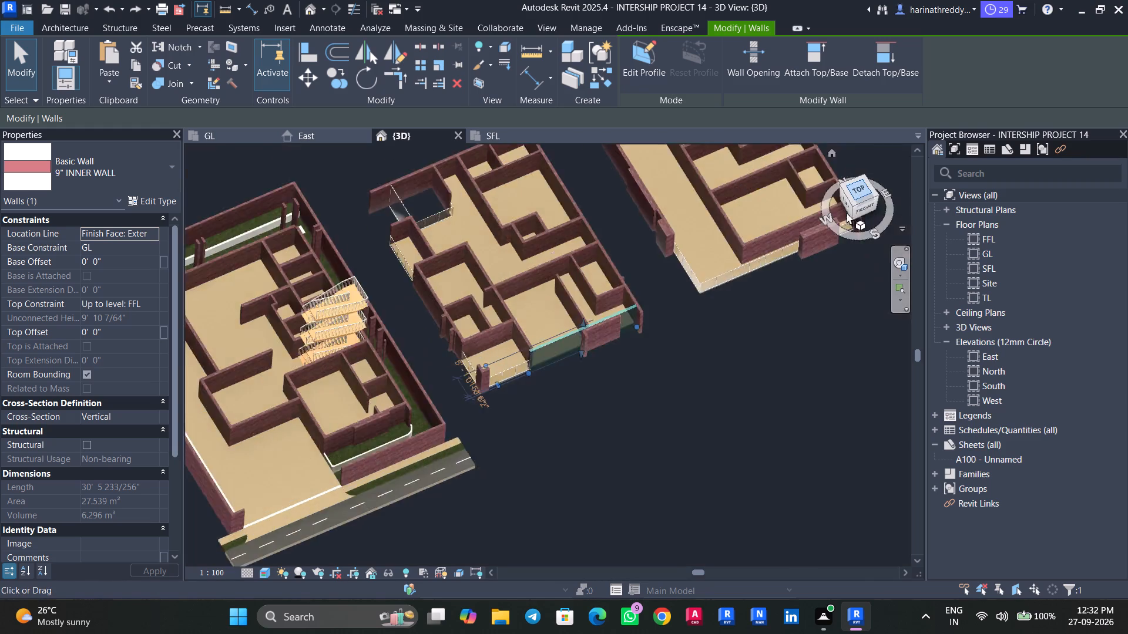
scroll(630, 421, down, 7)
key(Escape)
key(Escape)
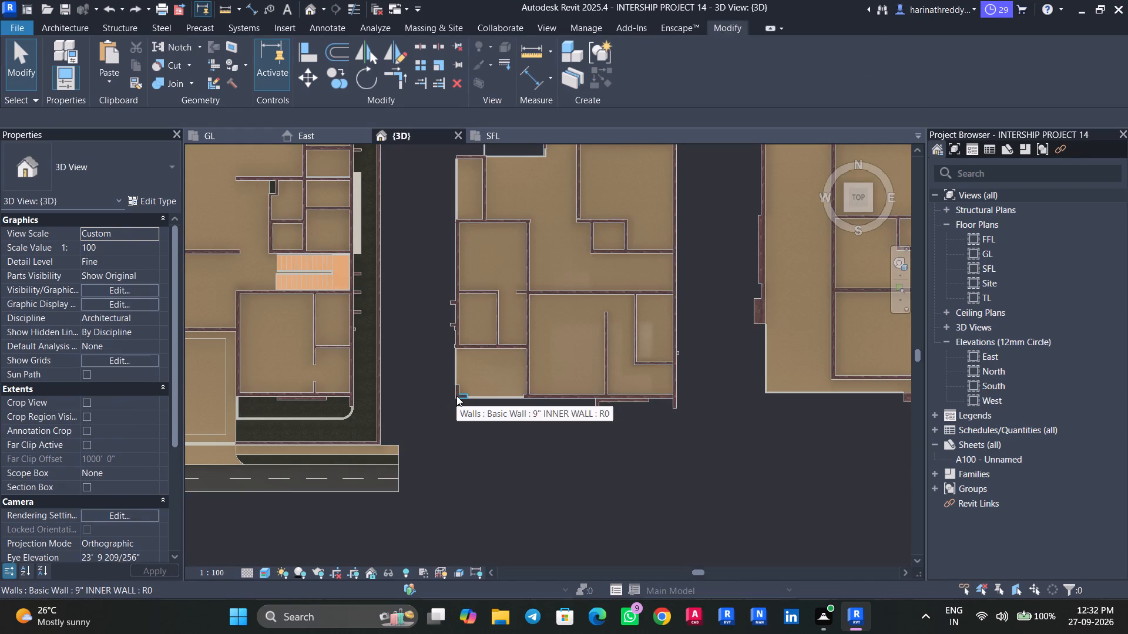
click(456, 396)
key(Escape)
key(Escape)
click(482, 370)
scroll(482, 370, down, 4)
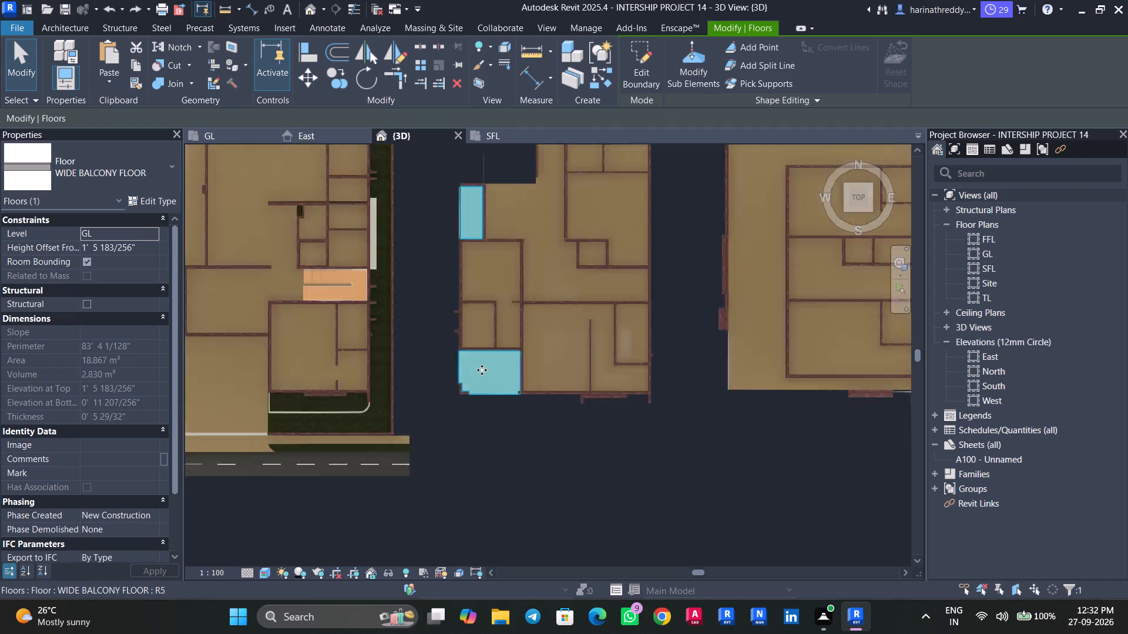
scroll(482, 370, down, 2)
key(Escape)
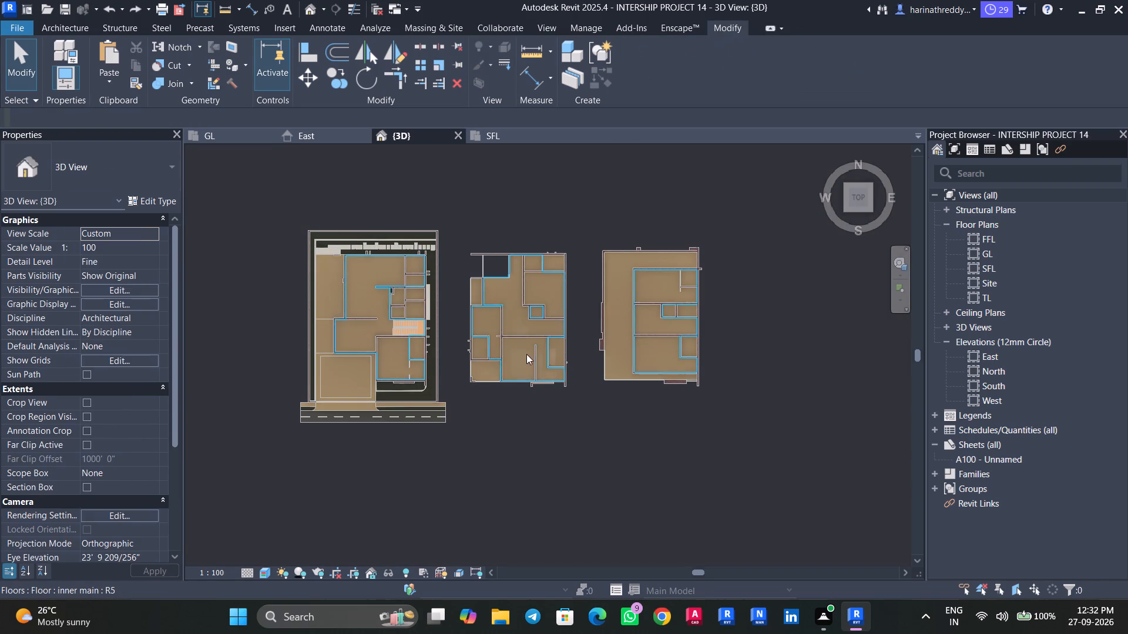
Inspect the boundary sketch of the shared "inner main" floor around the first-floor block and leave the sketch without edits.
click(525, 356)
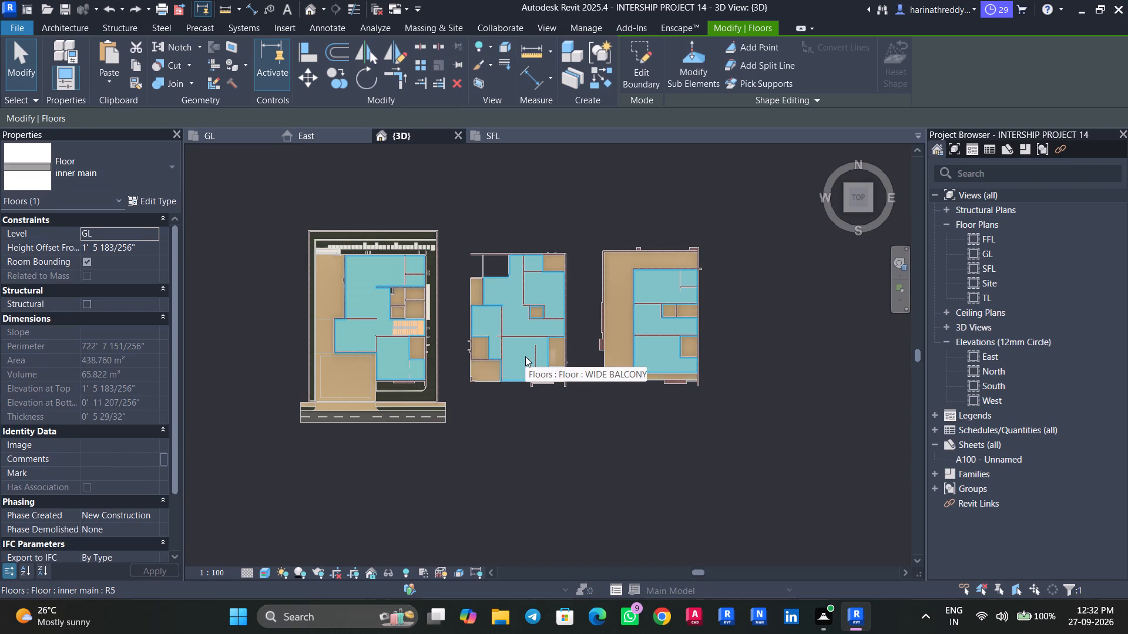
click(158, 202)
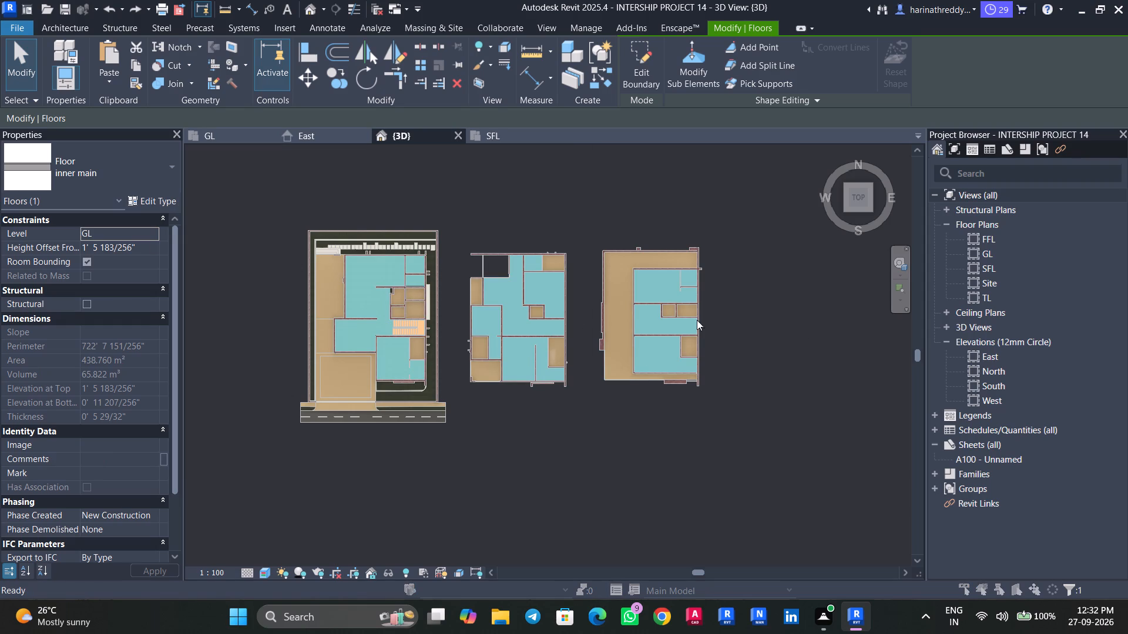
click(955, 478)
click(642, 76)
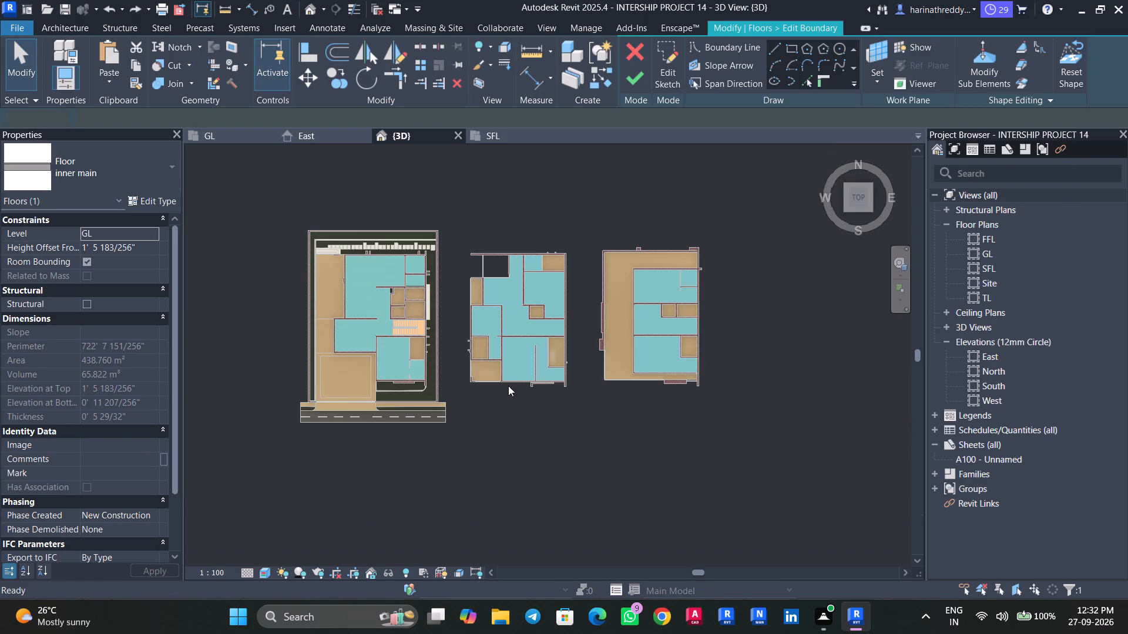
drag(566, 414, 471, 249)
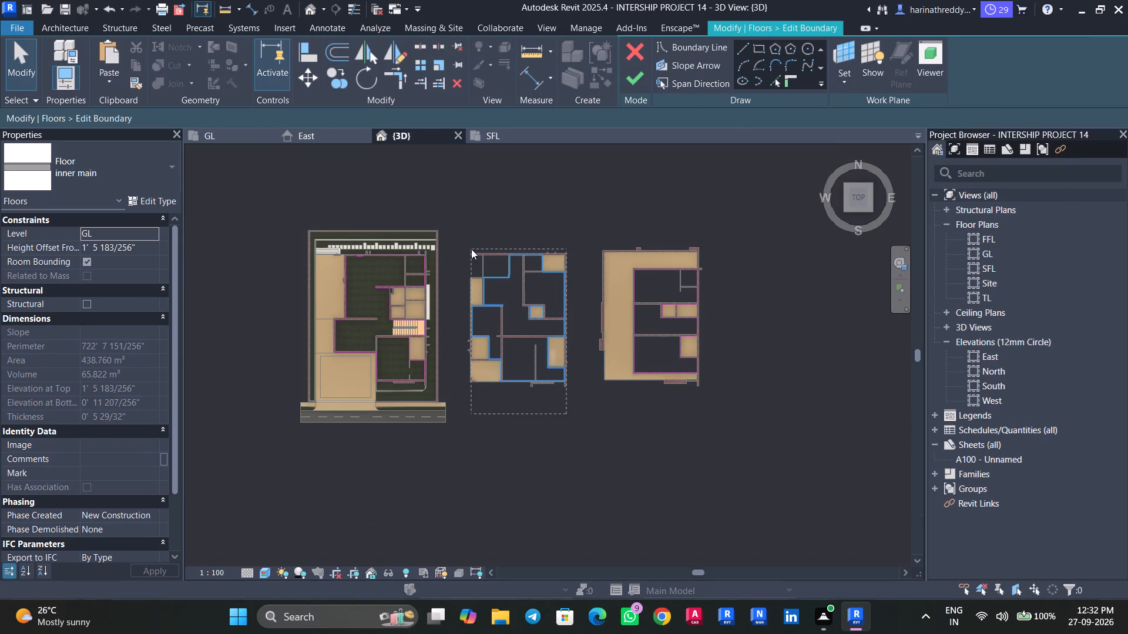
scroll(464, 268, up, 4)
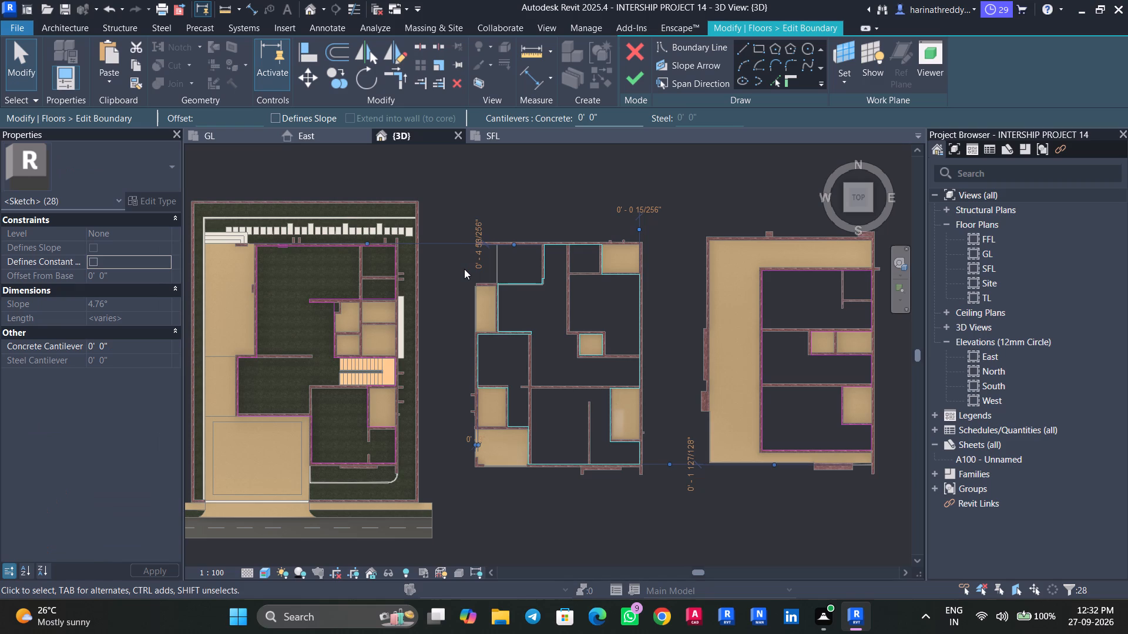
key(Escape)
key(Escape)
key(Escape)
key(Escape)
key(Escape)
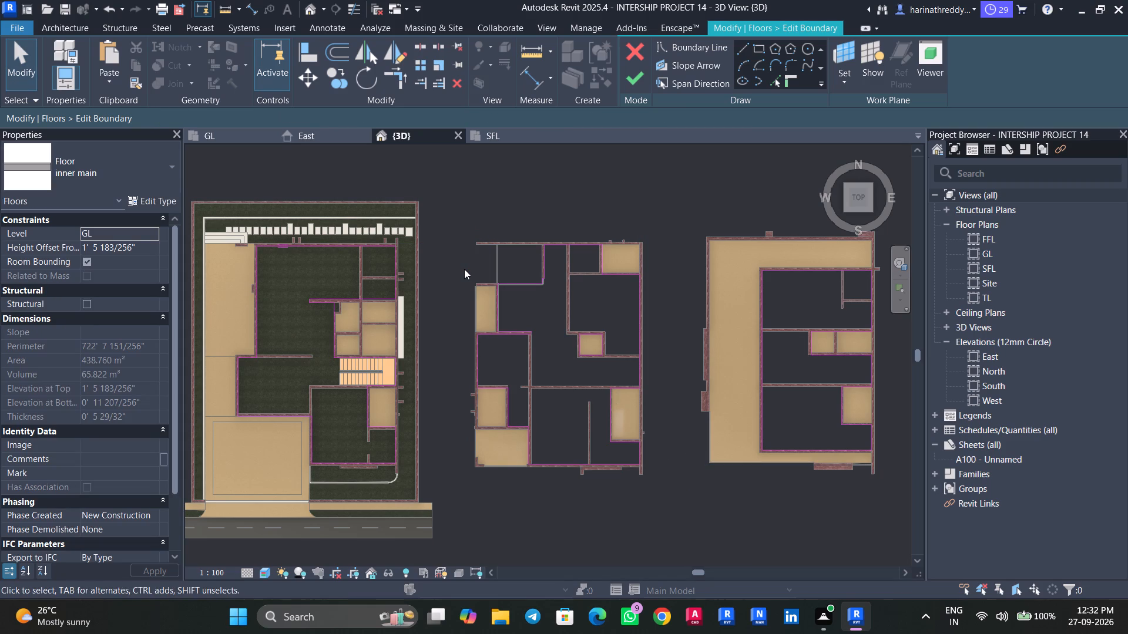
click(630, 80)
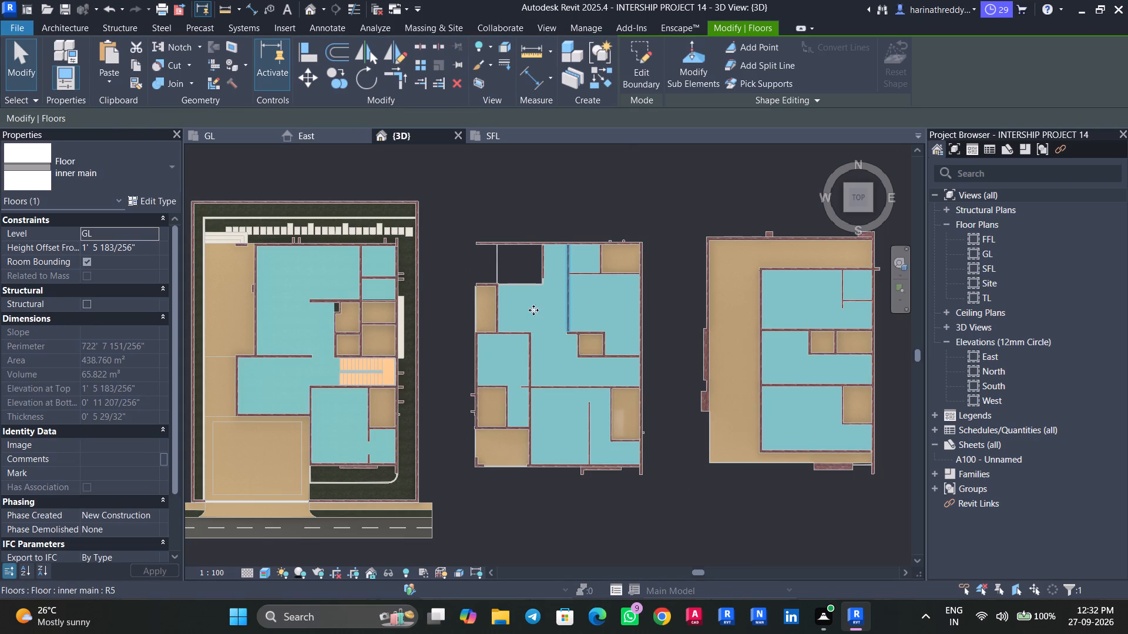
key(Escape)
key(Escape)
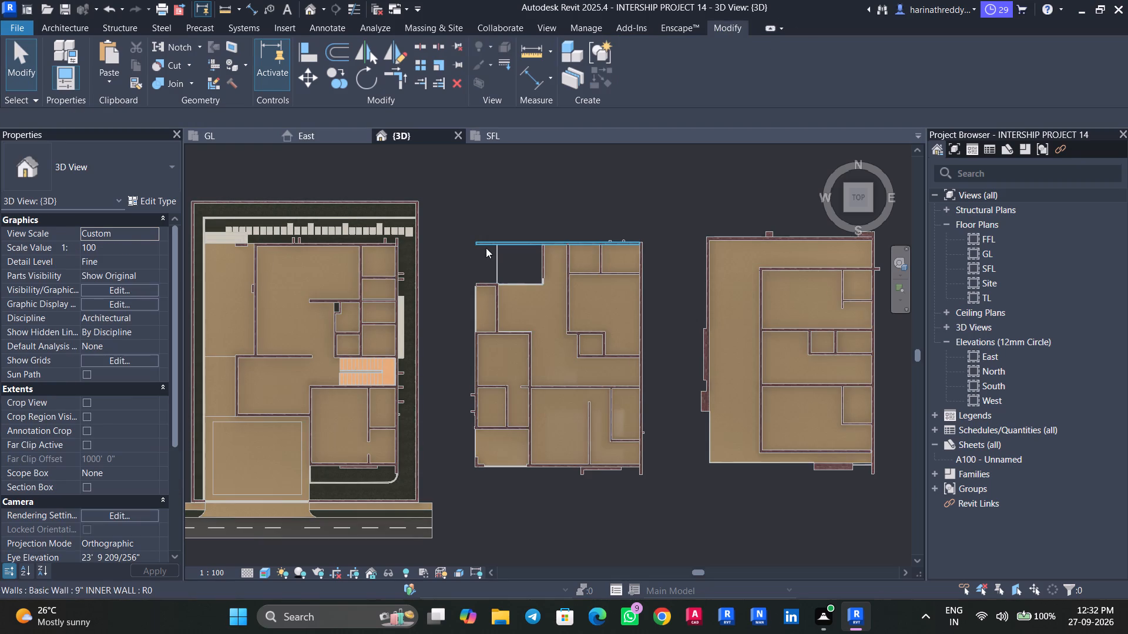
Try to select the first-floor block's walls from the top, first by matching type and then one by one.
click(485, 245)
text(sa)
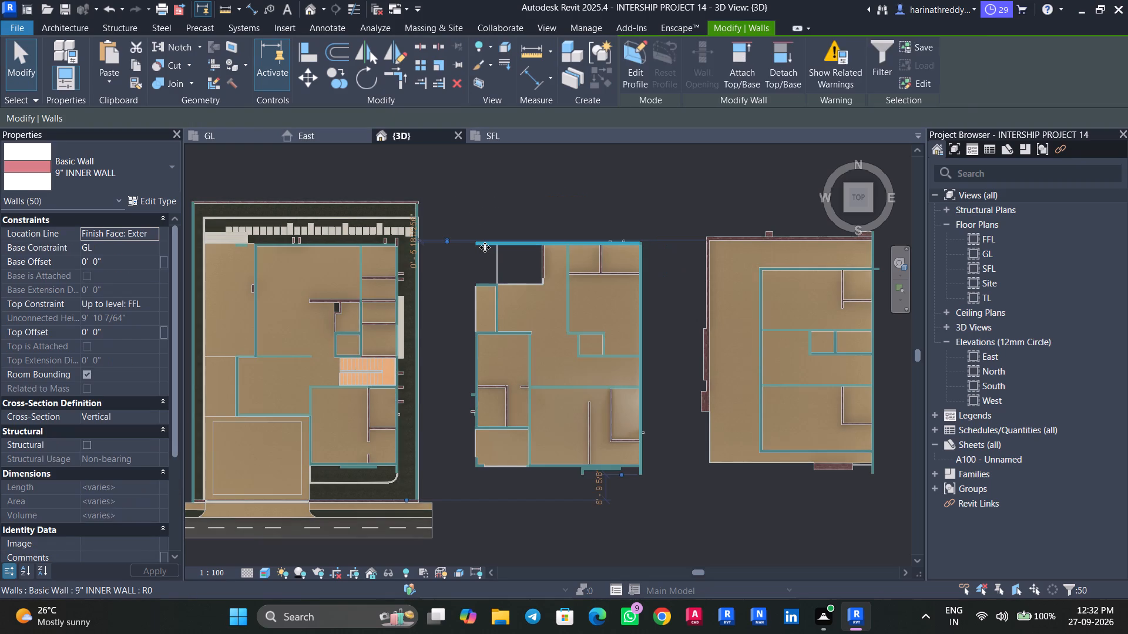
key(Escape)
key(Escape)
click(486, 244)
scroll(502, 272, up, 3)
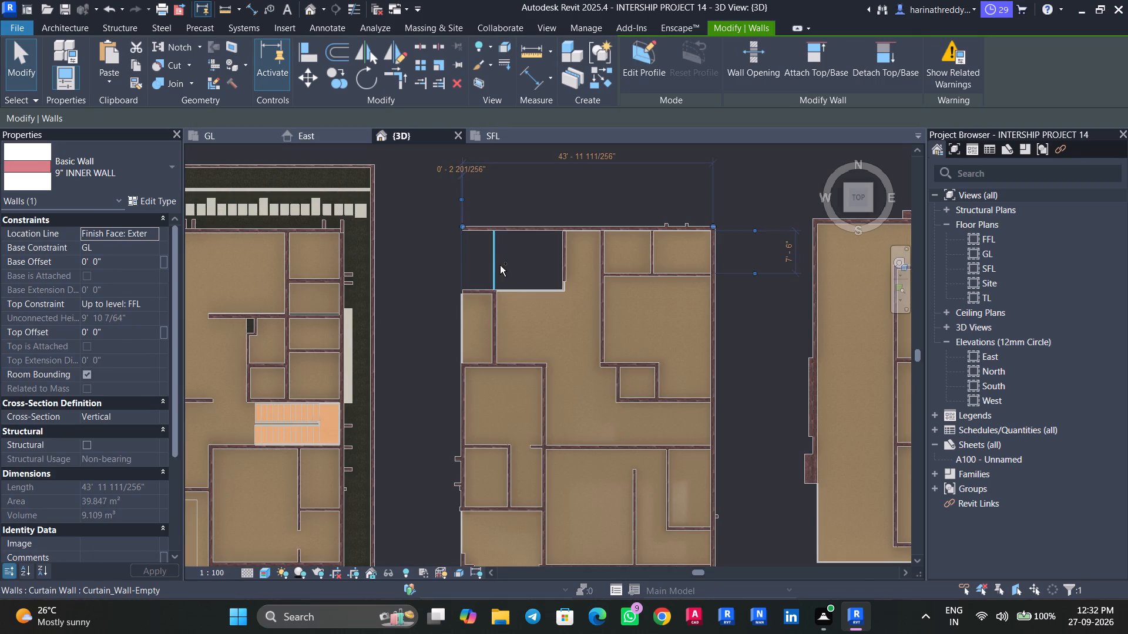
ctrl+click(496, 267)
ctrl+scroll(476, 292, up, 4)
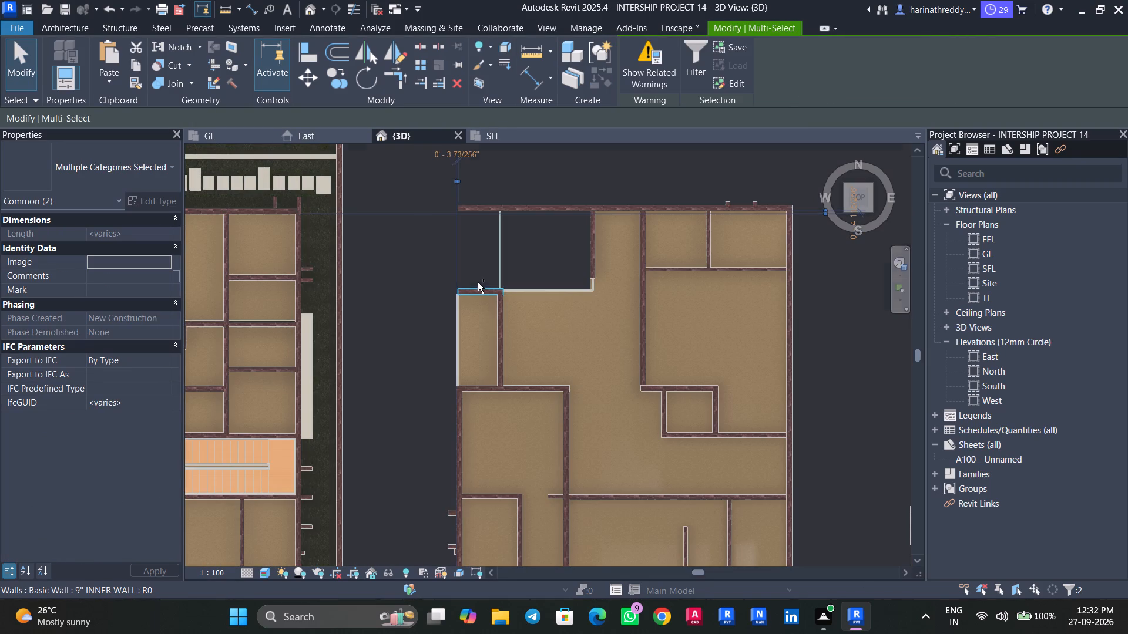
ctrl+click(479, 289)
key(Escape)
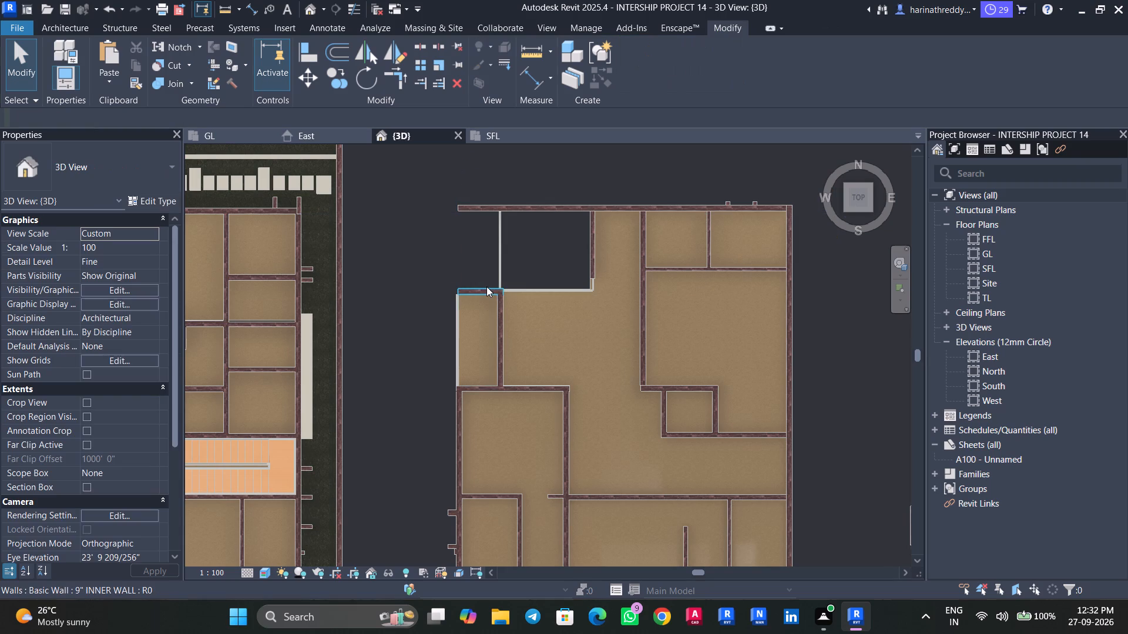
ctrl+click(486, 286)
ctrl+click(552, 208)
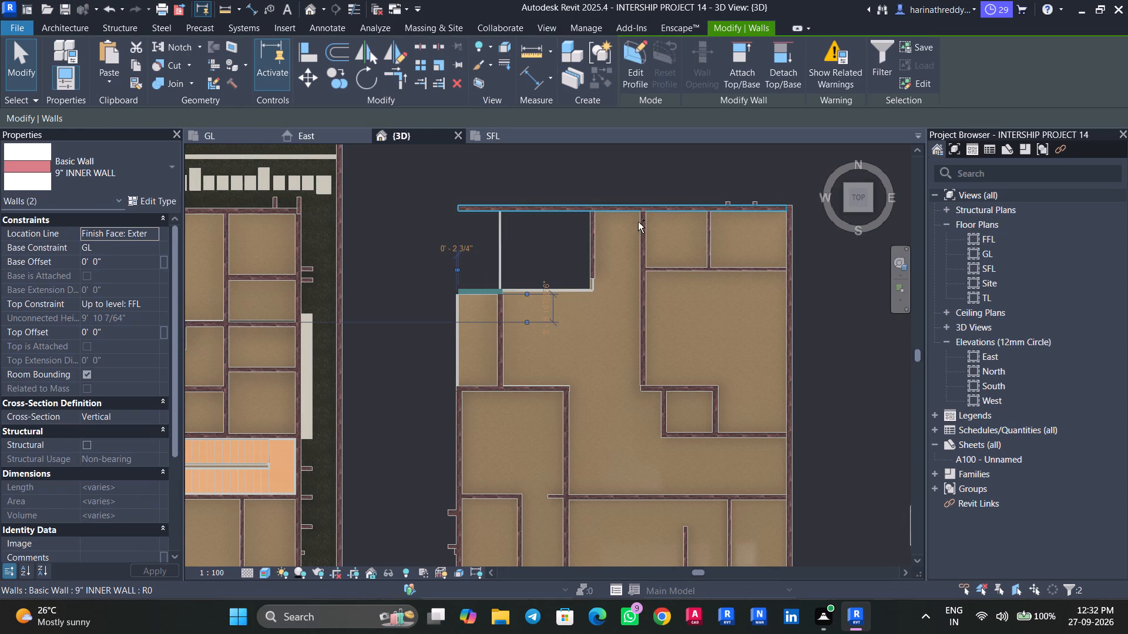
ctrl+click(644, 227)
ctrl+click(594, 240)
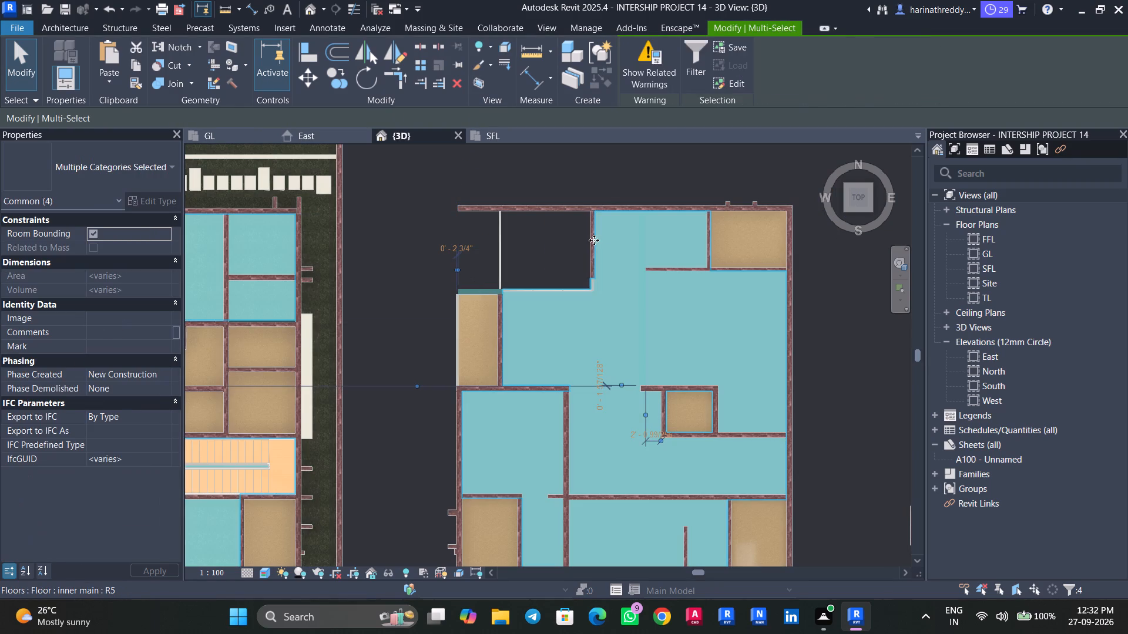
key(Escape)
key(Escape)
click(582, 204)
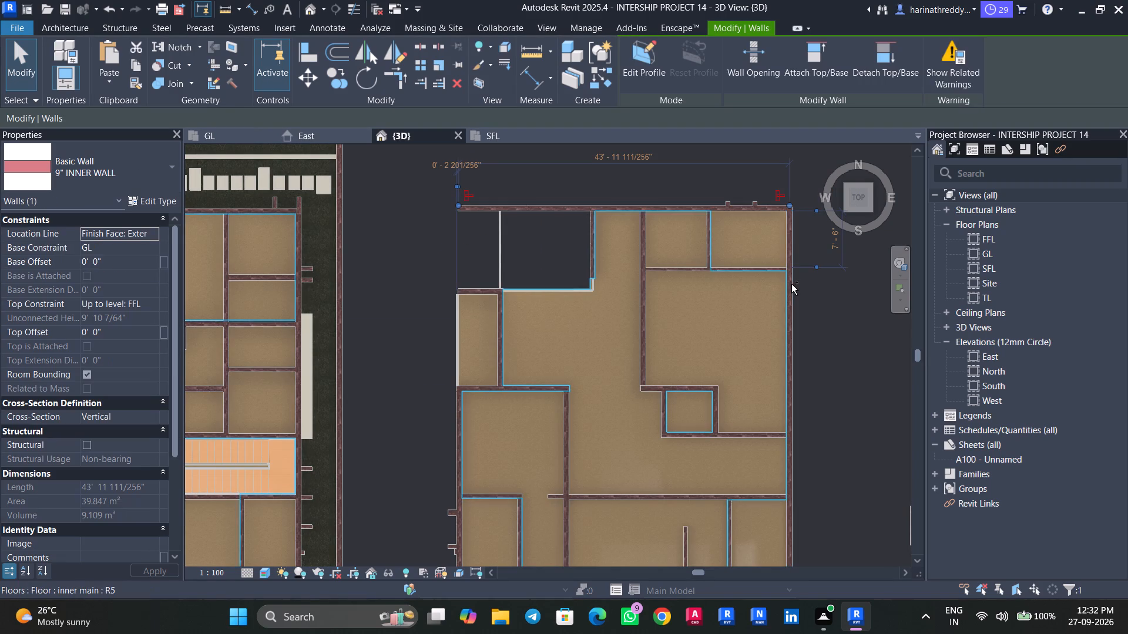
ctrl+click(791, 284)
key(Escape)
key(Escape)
Set the first-floor block's long east wall to base constraint FFL and top constraint Up to level: SFL.
shift+middle_drag(838, 340, 827, 323)
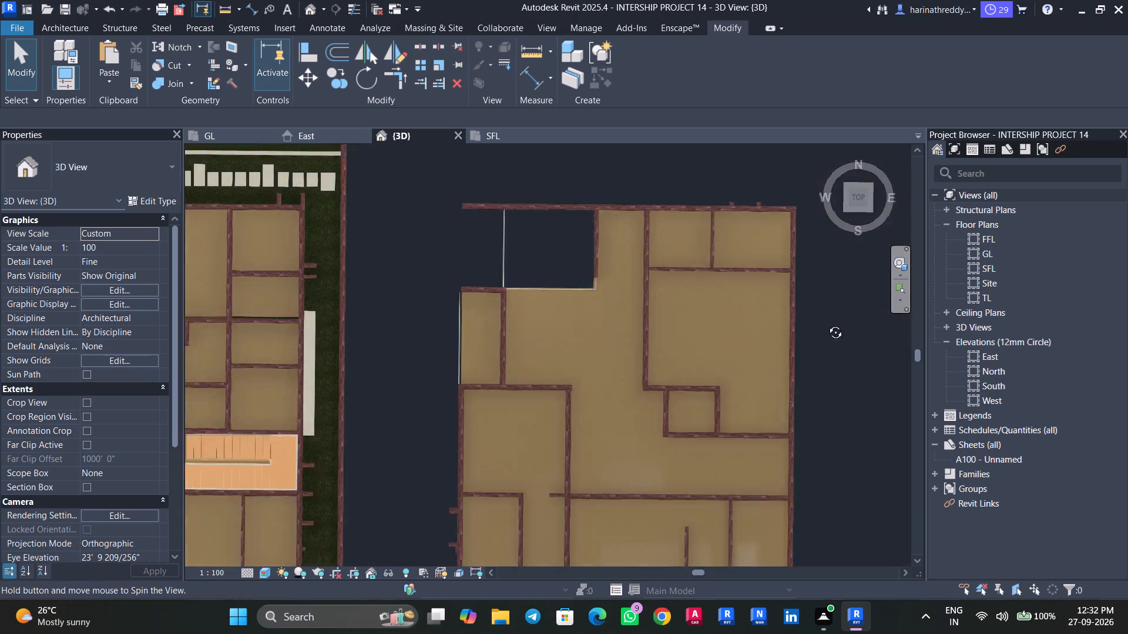
shift+middle_drag(827, 323, 786, 163)
middle_drag(779, 204, 605, 40)
click(717, 334)
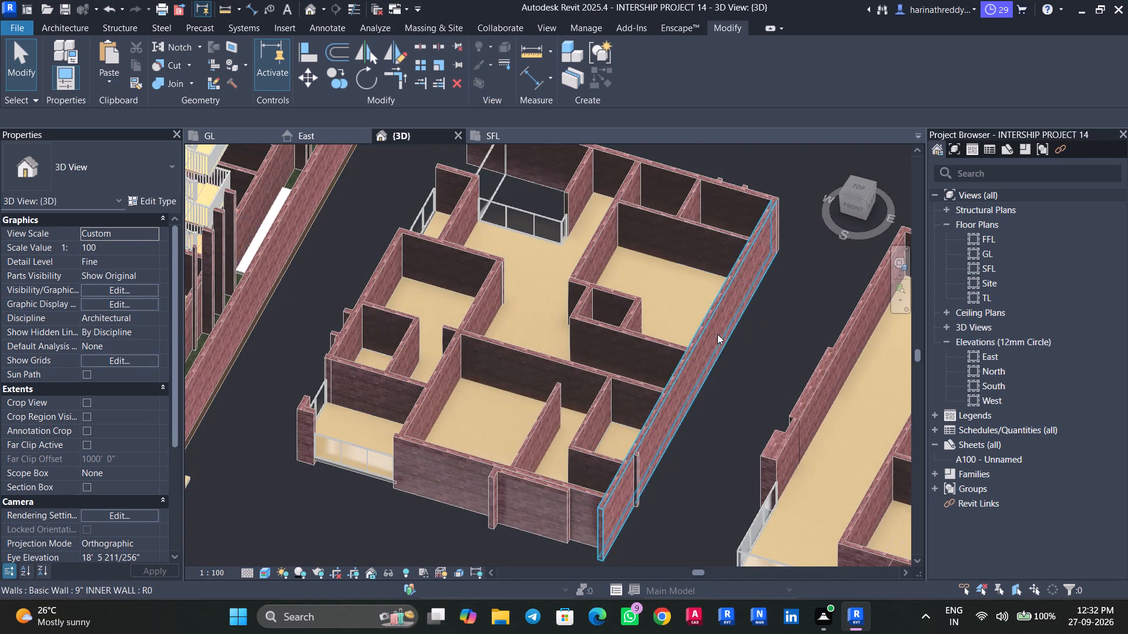
click(153, 247)
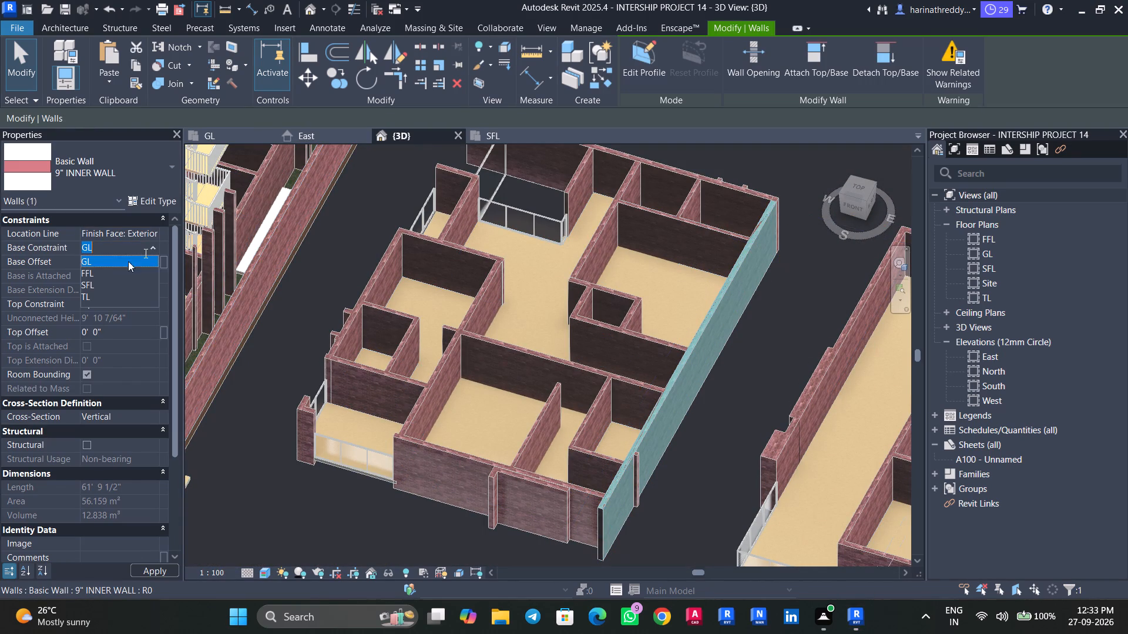
click(101, 273)
click(151, 305)
click(123, 352)
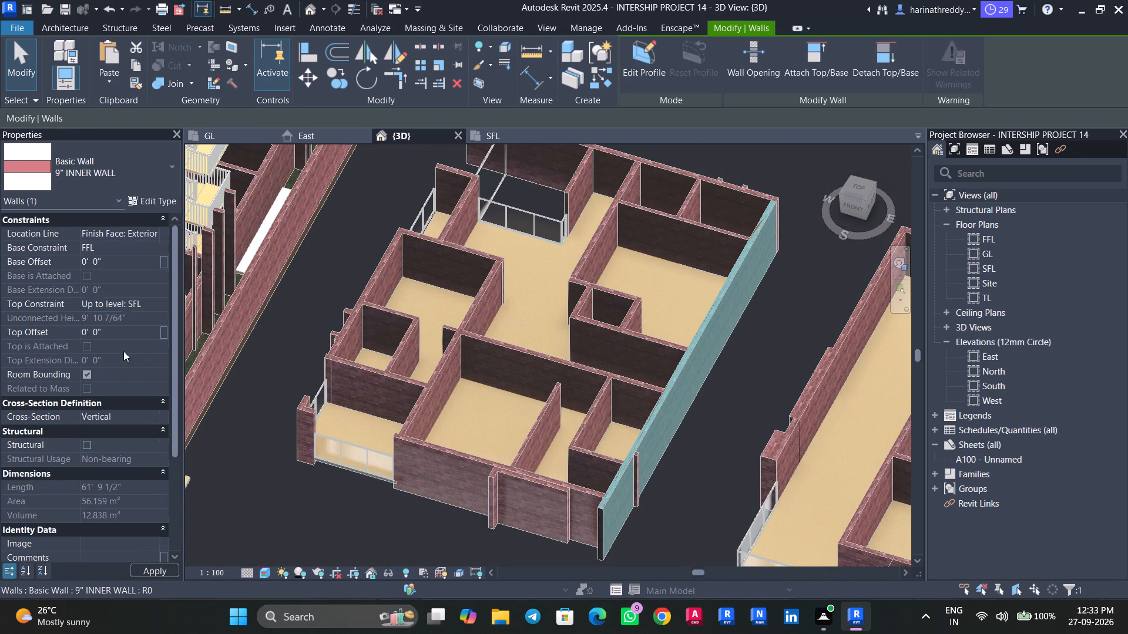
key(Escape)
key(Escape)
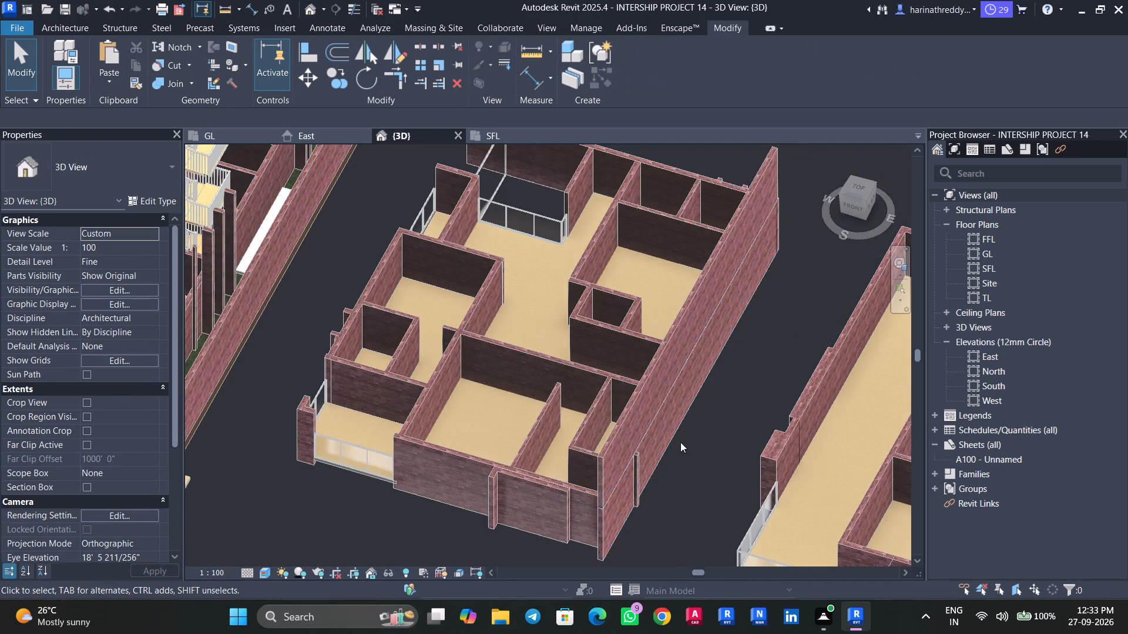
Delete the duplicate long east wall of the first-floor block that is still based on GL.
click(669, 436)
shift+middle_drag(680, 464, 720, 444)
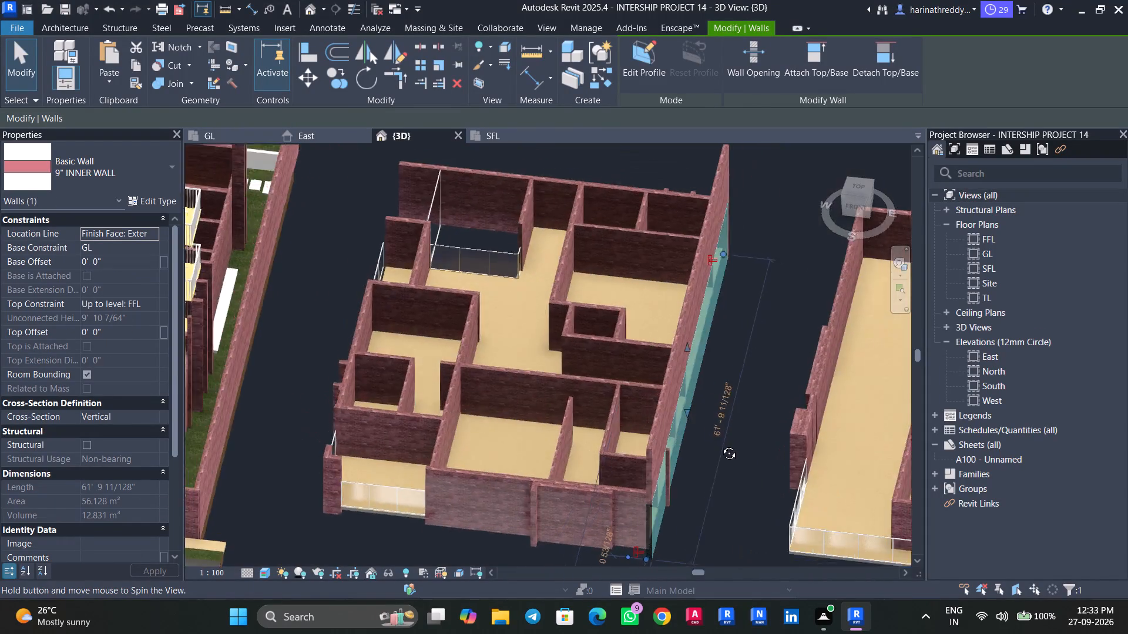
shift+middle_drag(720, 444, 785, 426)
shift+middle_drag(771, 439, 669, 433)
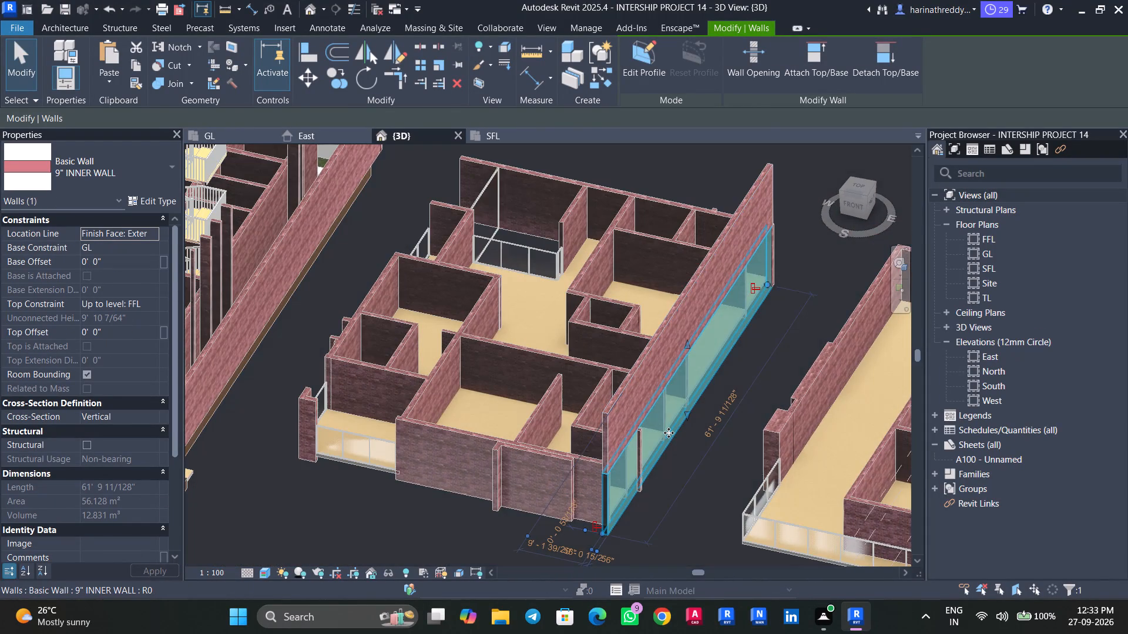
key(Delete)
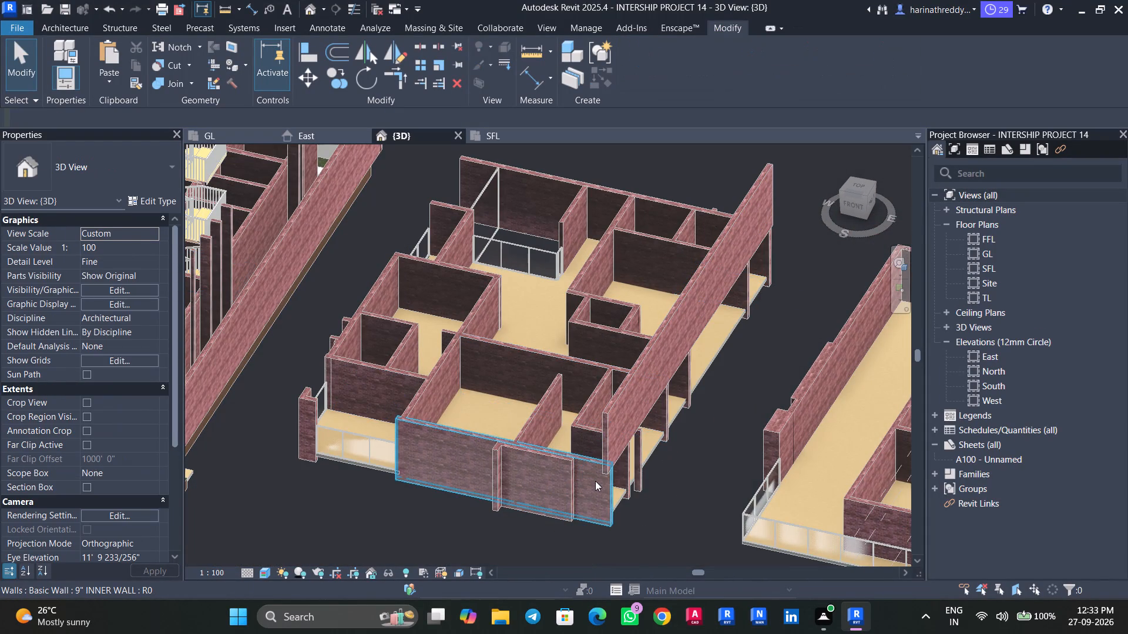
Set the first-floor block's remaining outer and inner walls, except the long east wall, to base constraint FFL and top constraint Up to level: SFL.
click(595, 481)
ctrl+click(565, 486)
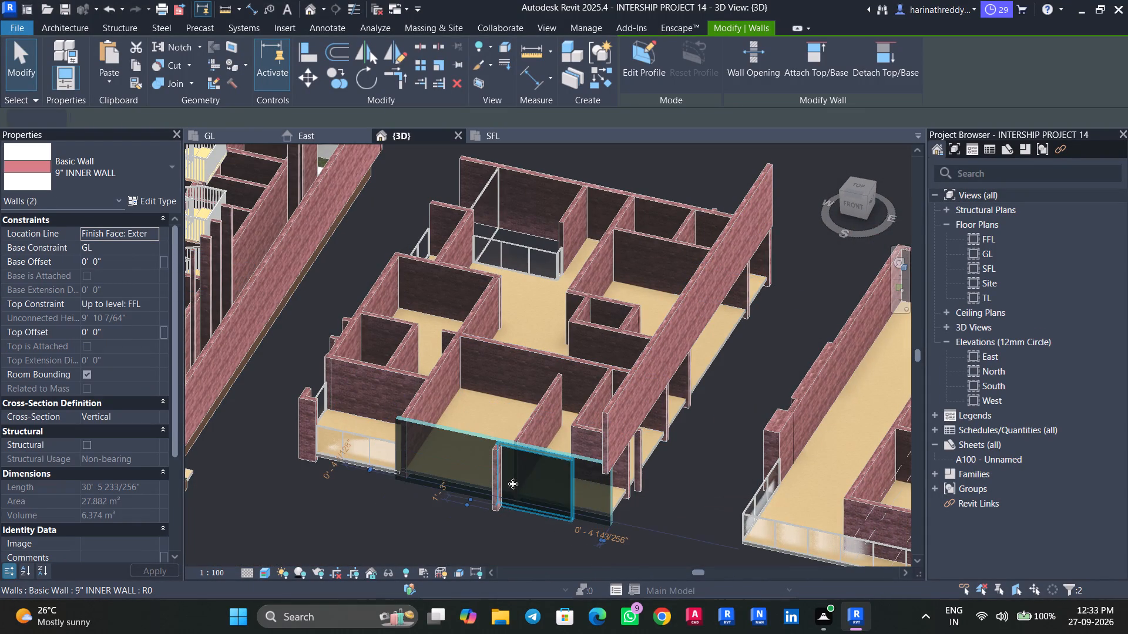
ctrl+click(497, 482)
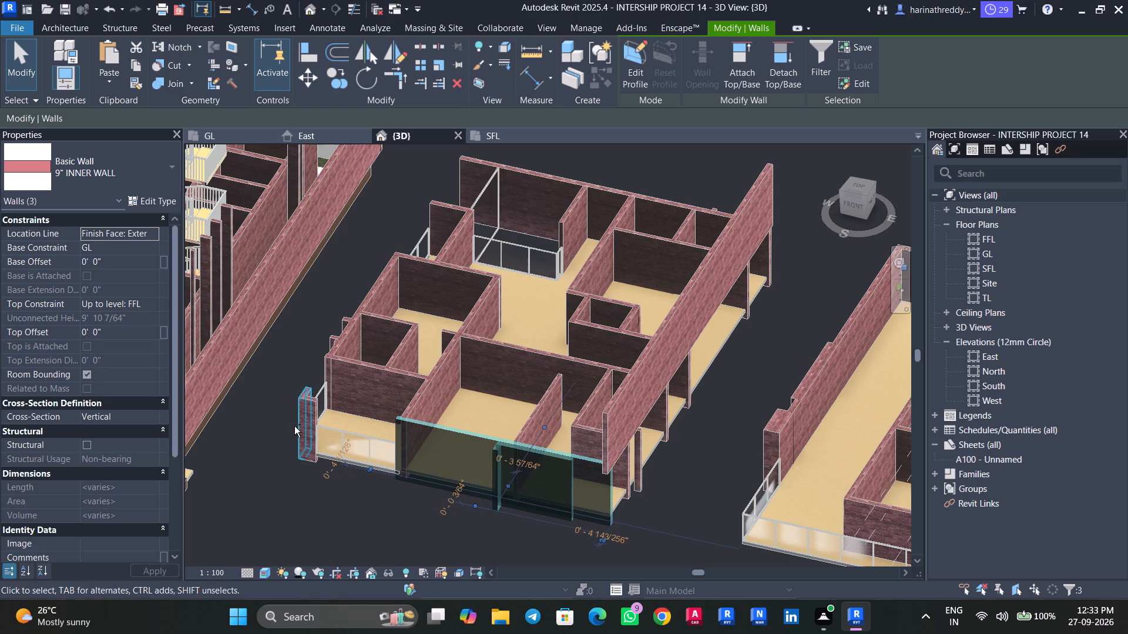
ctrl+click(294, 426)
ctrl+click(308, 424)
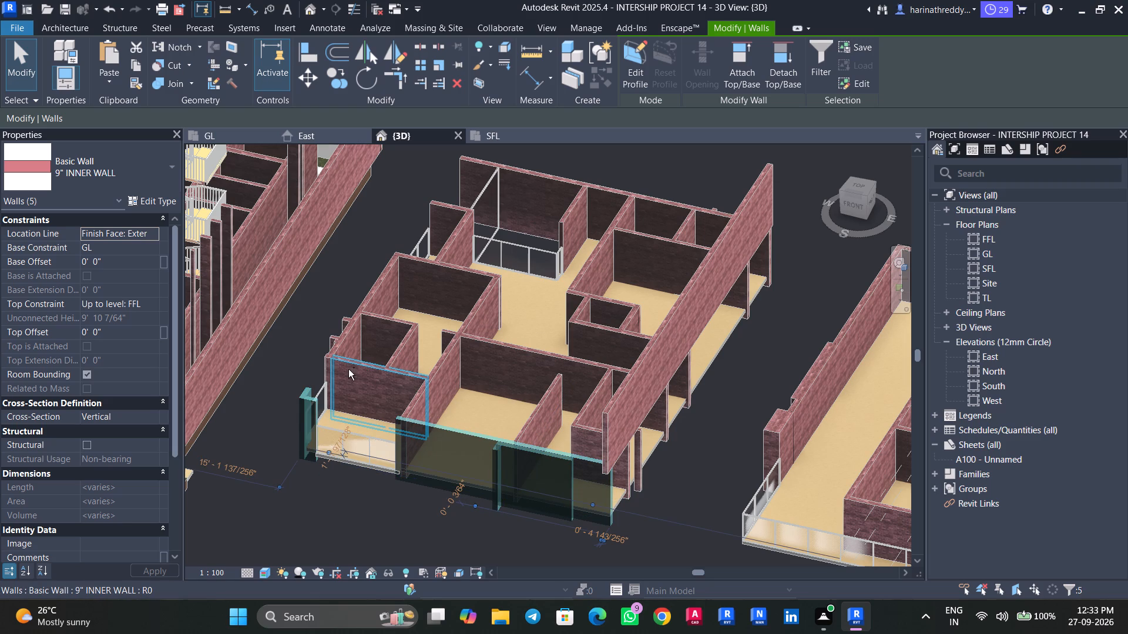
ctrl+click(349, 369)
ctrl+click(343, 345)
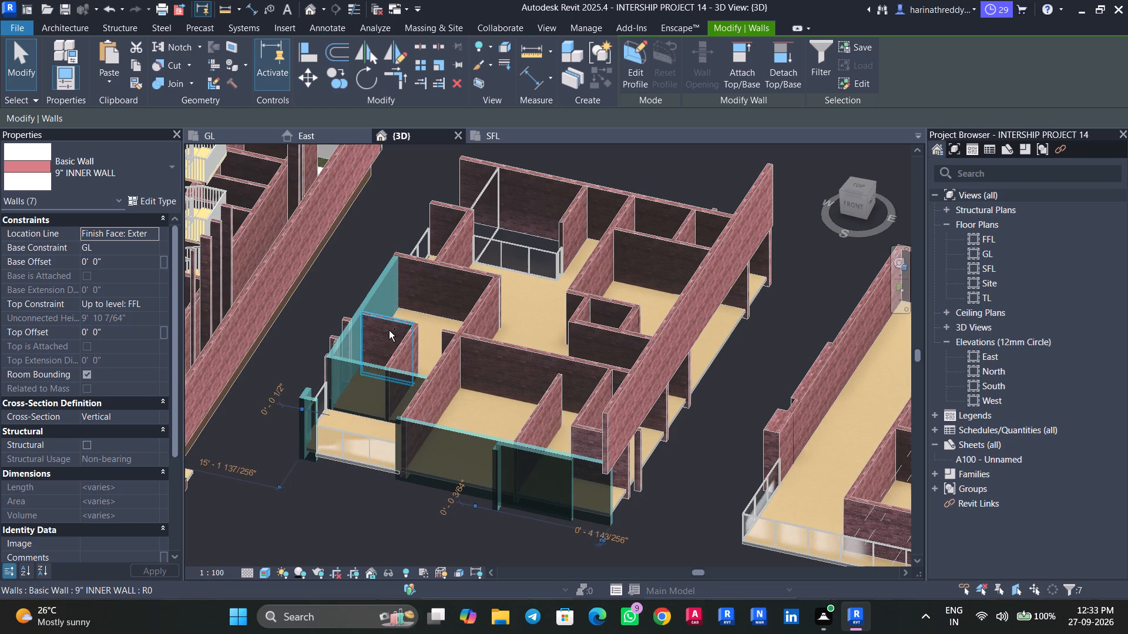
ctrl+click(389, 331)
ctrl+click(407, 343)
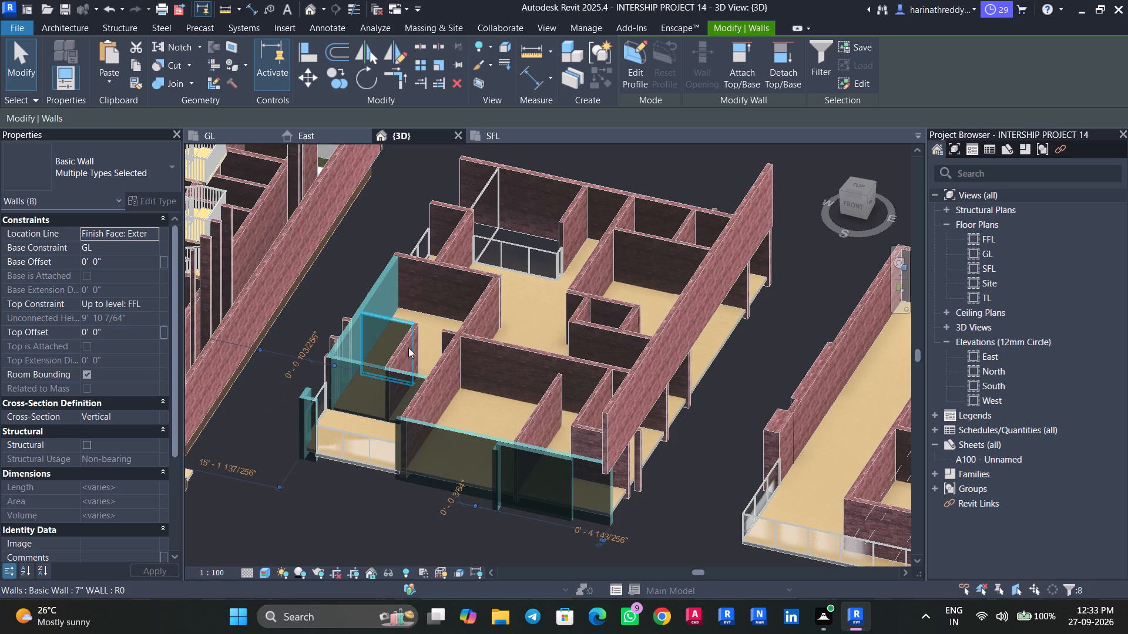
ctrl+click(405, 353)
ctrl+click(479, 315)
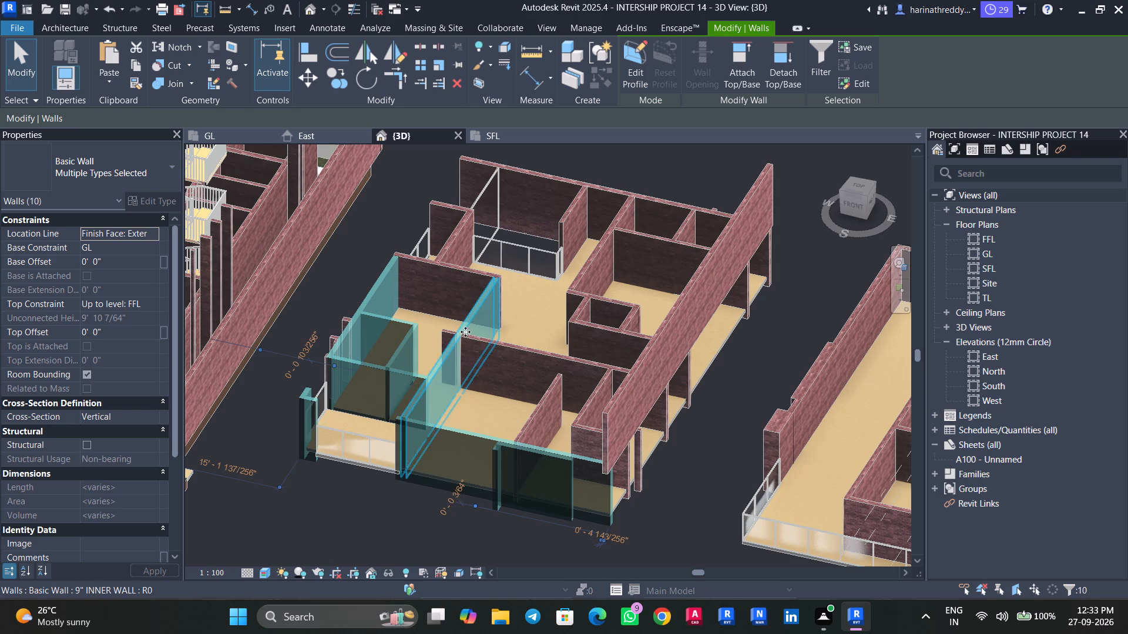
ctrl+click(489, 347)
shift+middle_drag(454, 353, 476, 370)
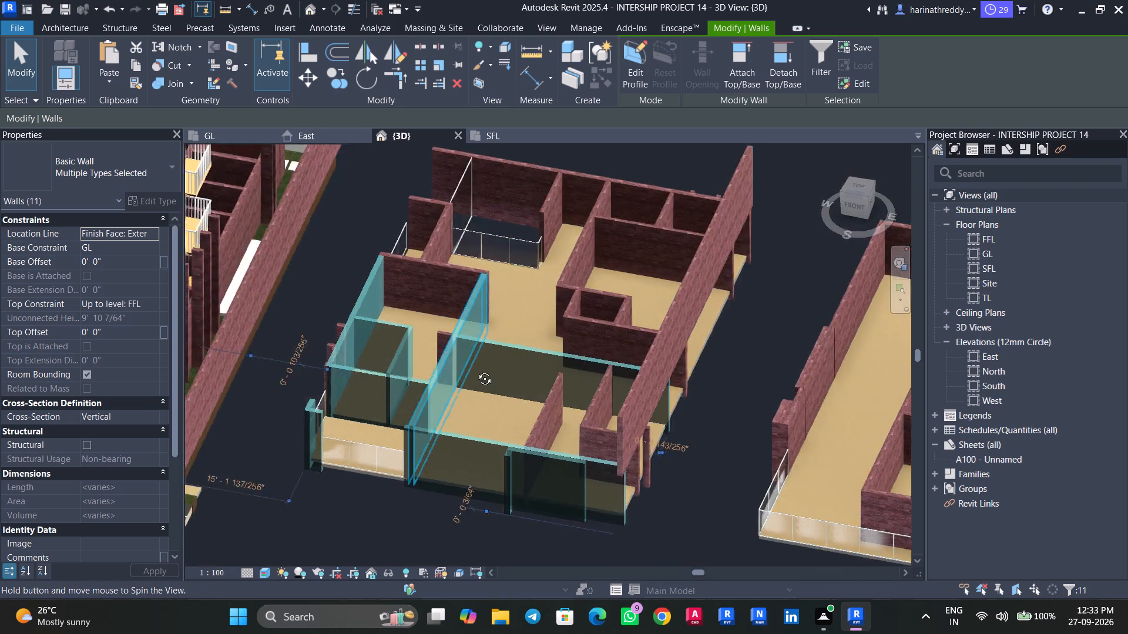
shift+middle_drag(476, 370, 519, 379)
ctrl+click(431, 368)
ctrl+click(401, 311)
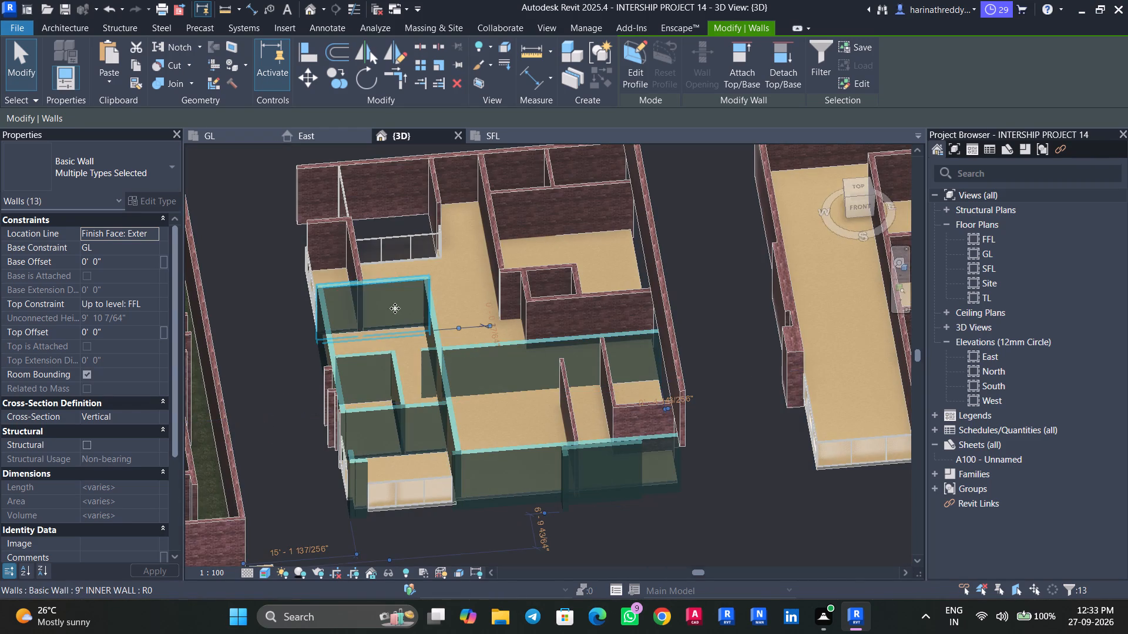
ctrl+click(360, 265)
ctrl+click(335, 235)
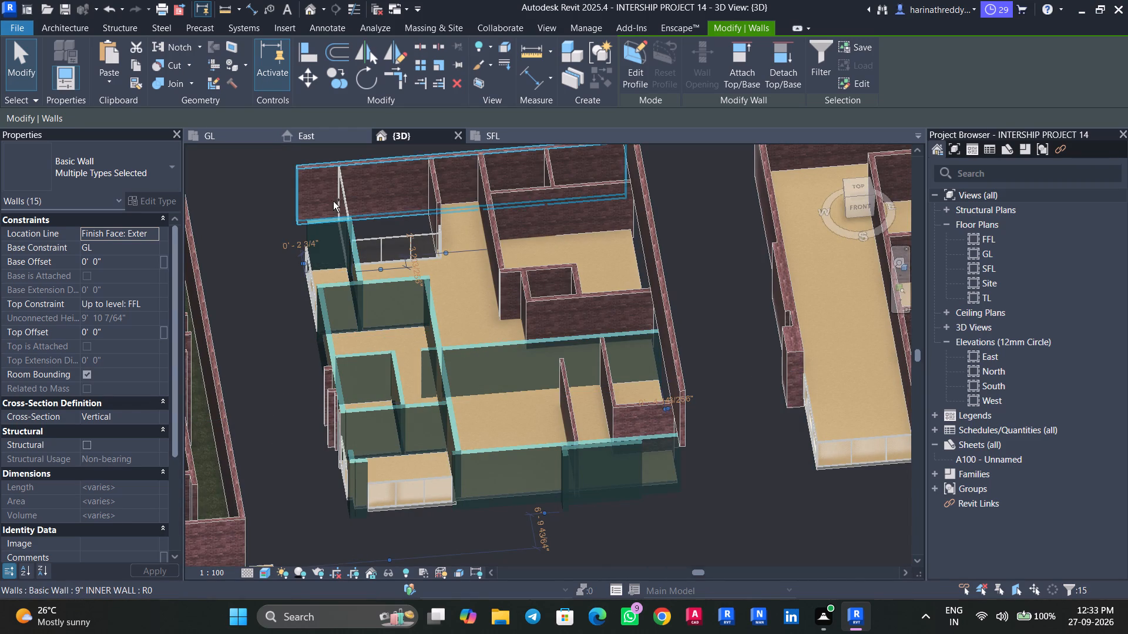
ctrl+click(313, 185)
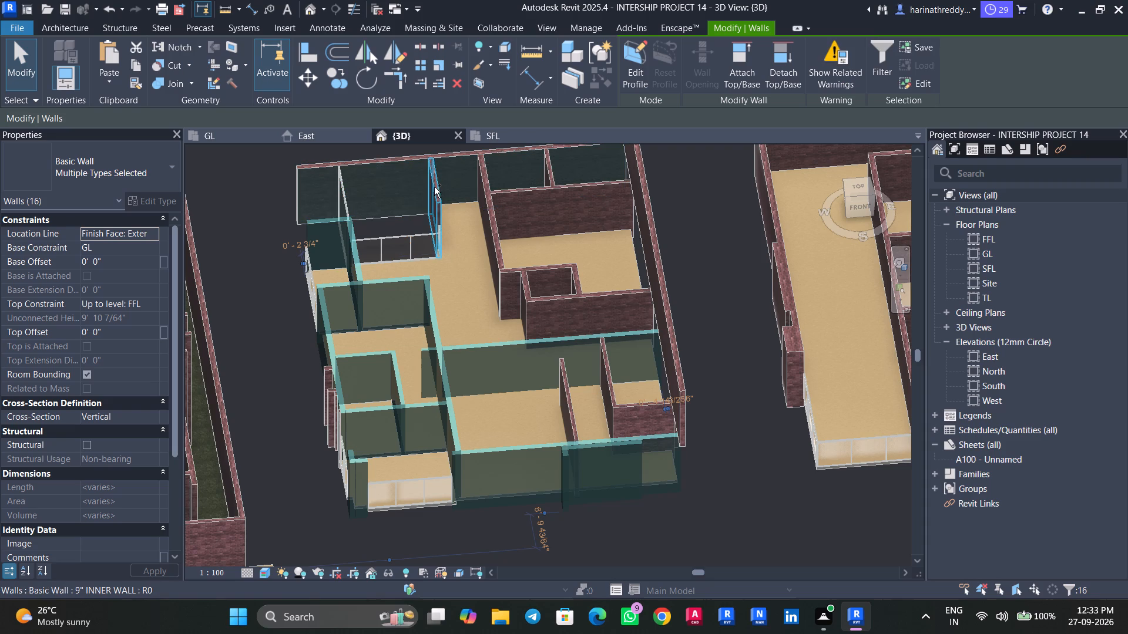
ctrl+click(434, 187)
ctrl+click(486, 176)
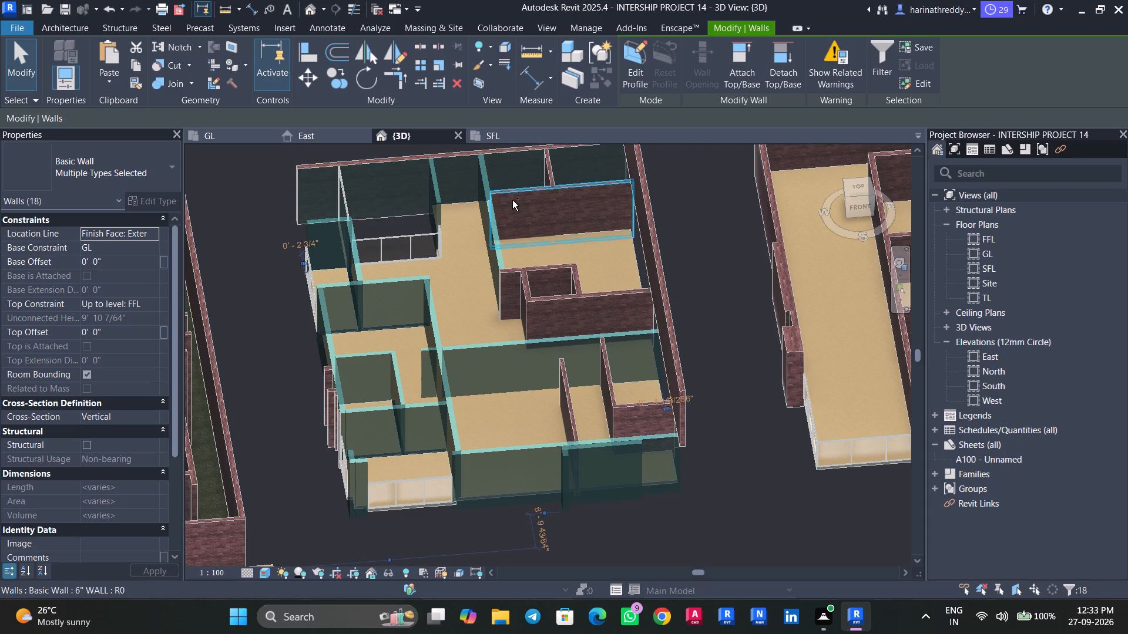
ctrl+click(512, 200)
ctrl+click(551, 172)
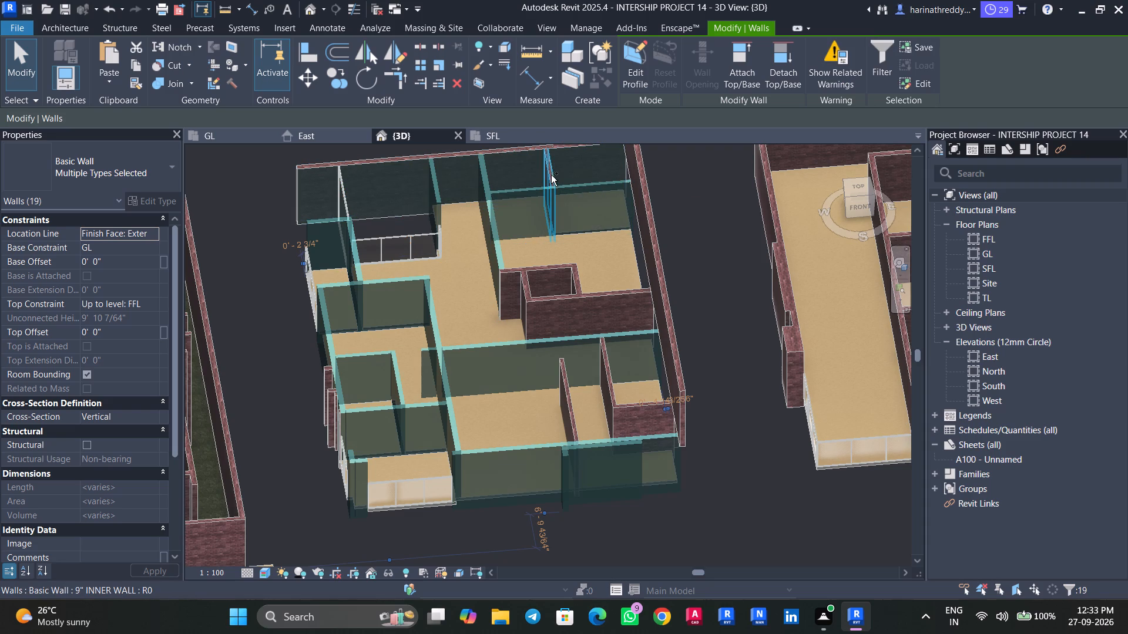
ctrl+click(642, 404)
ctrl+click(611, 384)
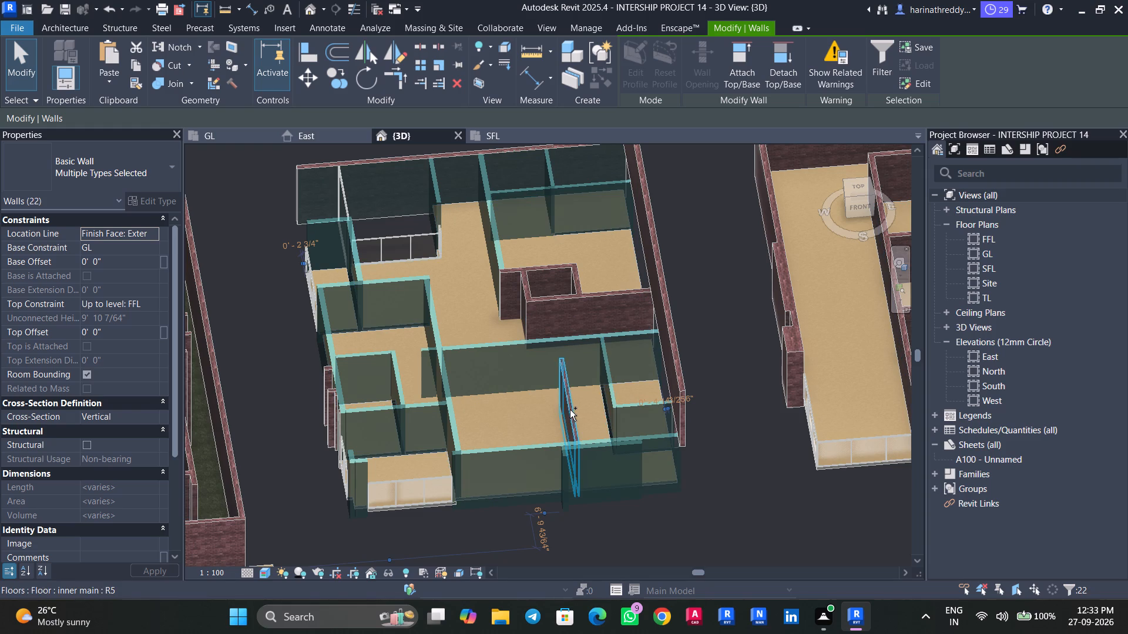
ctrl+click(570, 410)
shift+middle_drag(610, 518, 711, 540)
shift+scroll(712, 540, up, 1)
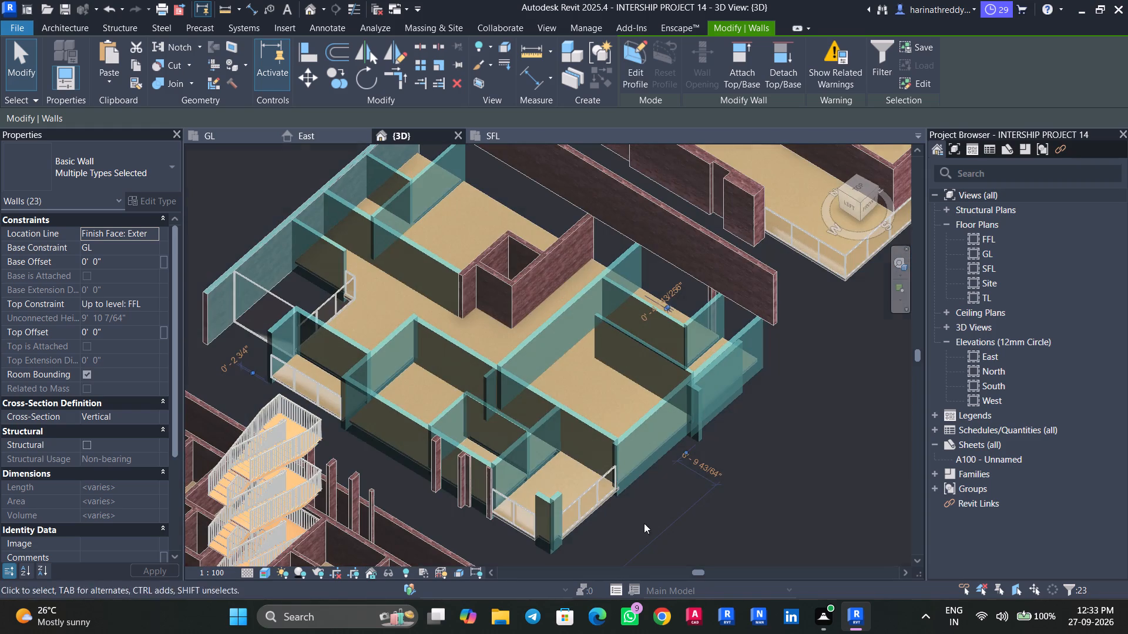
scroll(436, 481, up, 9)
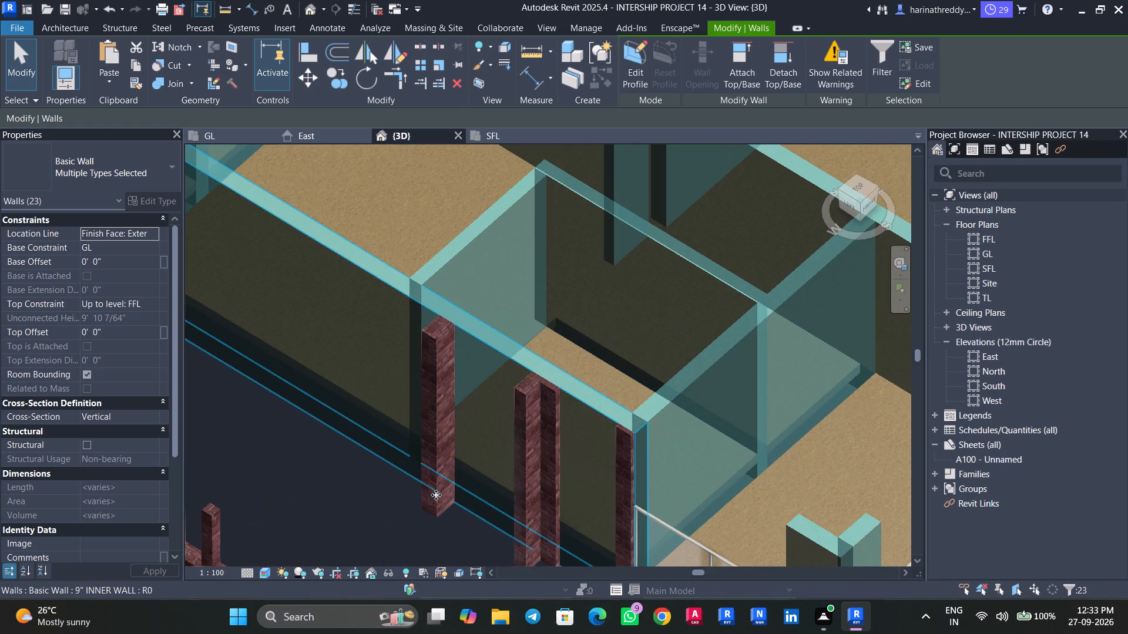
ctrl+click(437, 488)
ctrl+click(523, 507)
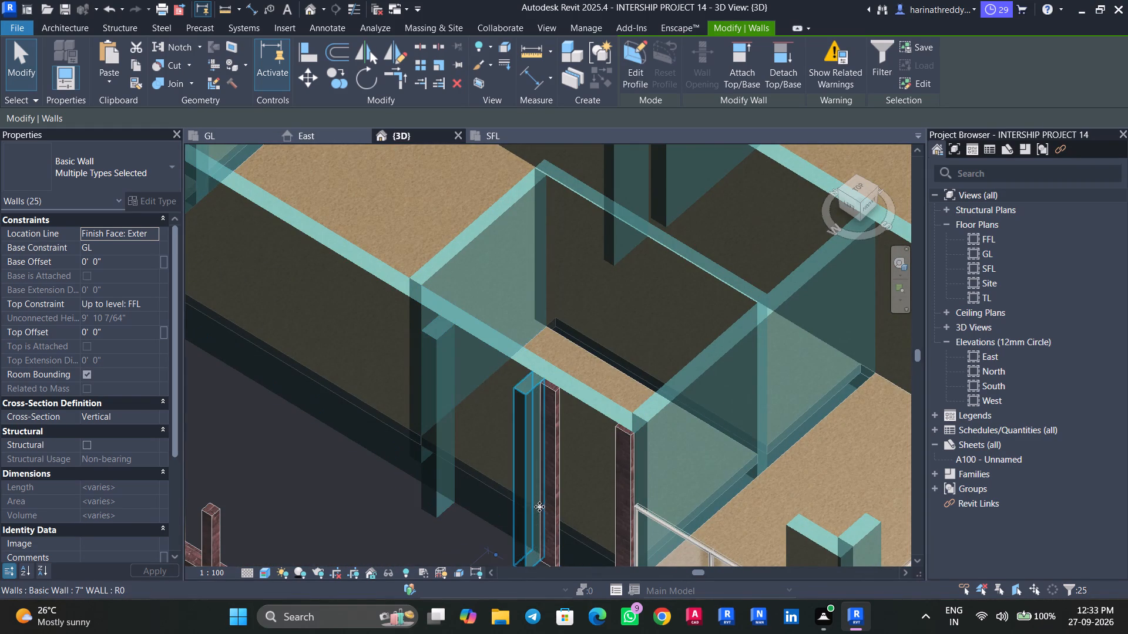
ctrl+click(551, 507)
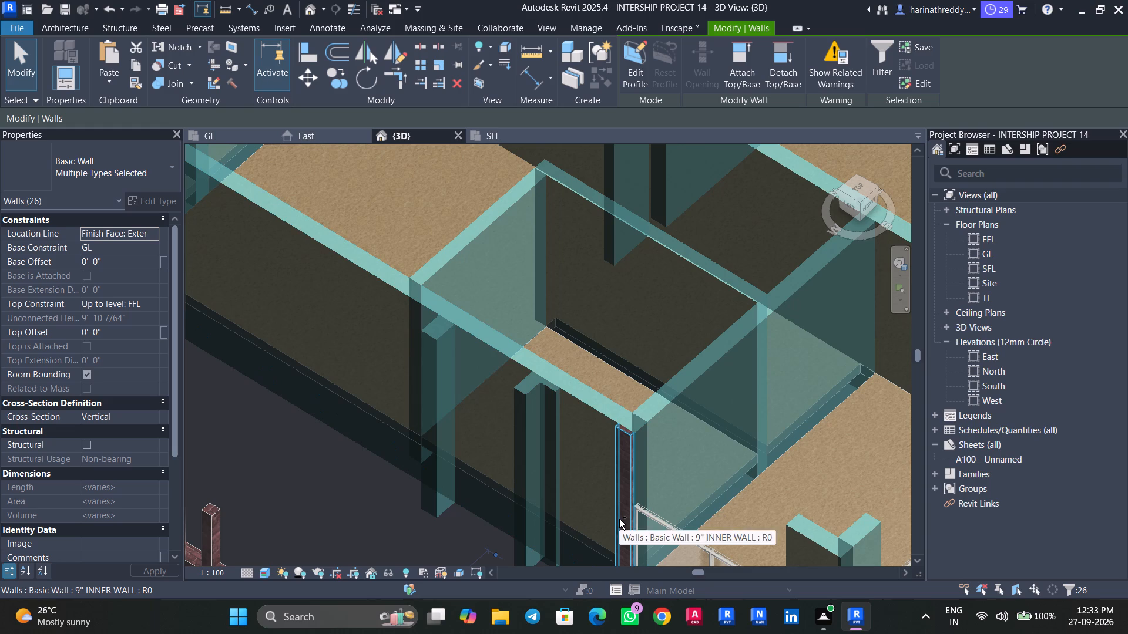
ctrl+click(619, 519)
scroll(497, 505, down, 11)
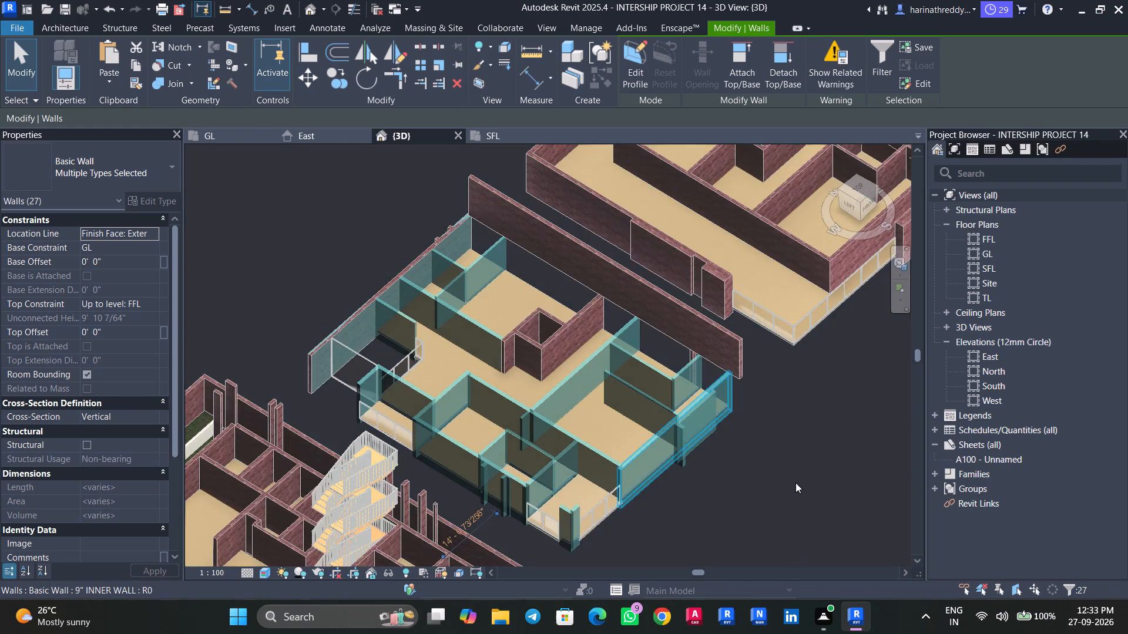
shift+middle_drag(794, 483, 738, 545)
ctrl+click(599, 346)
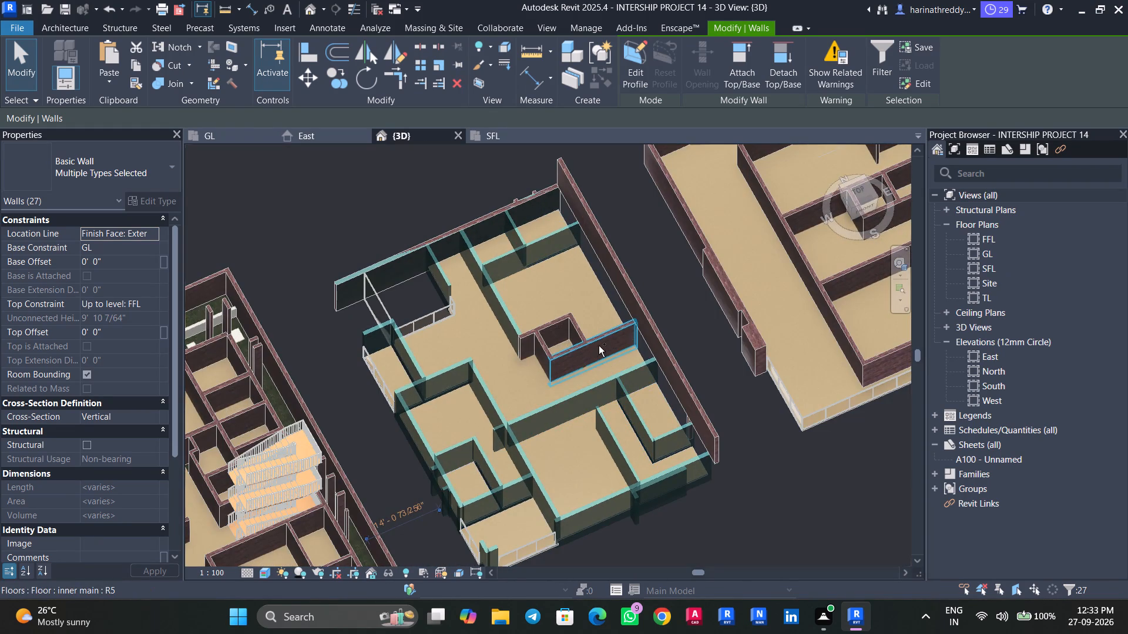
scroll(515, 344, up, 7)
ctrl+click(523, 325)
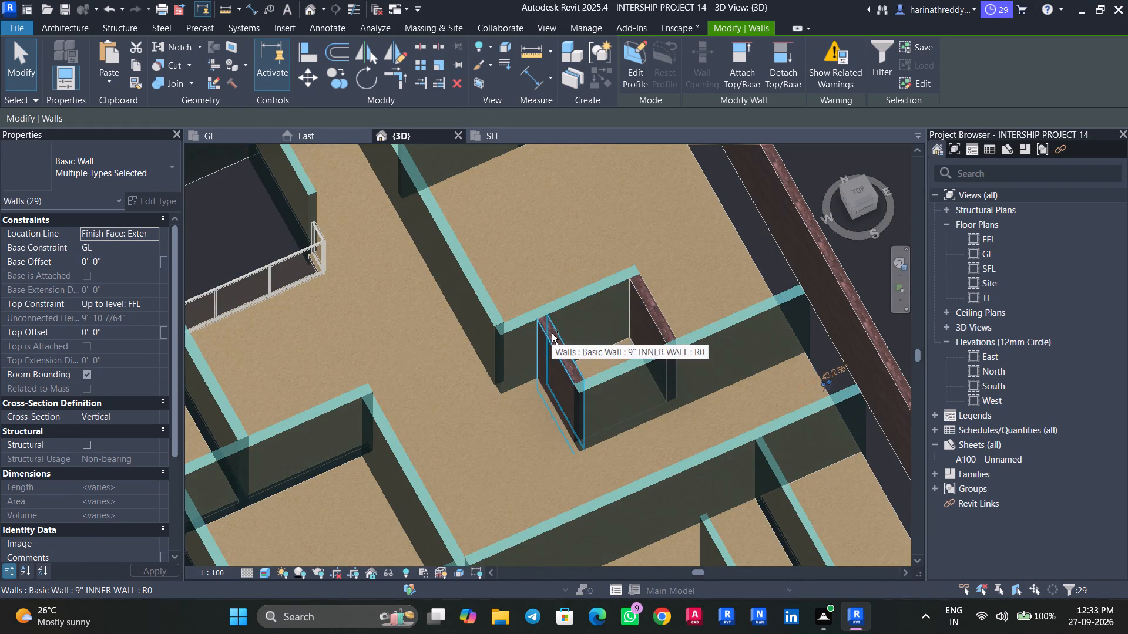
ctrl+click(552, 333)
ctrl+click(652, 311)
scroll(543, 340, down, 7)
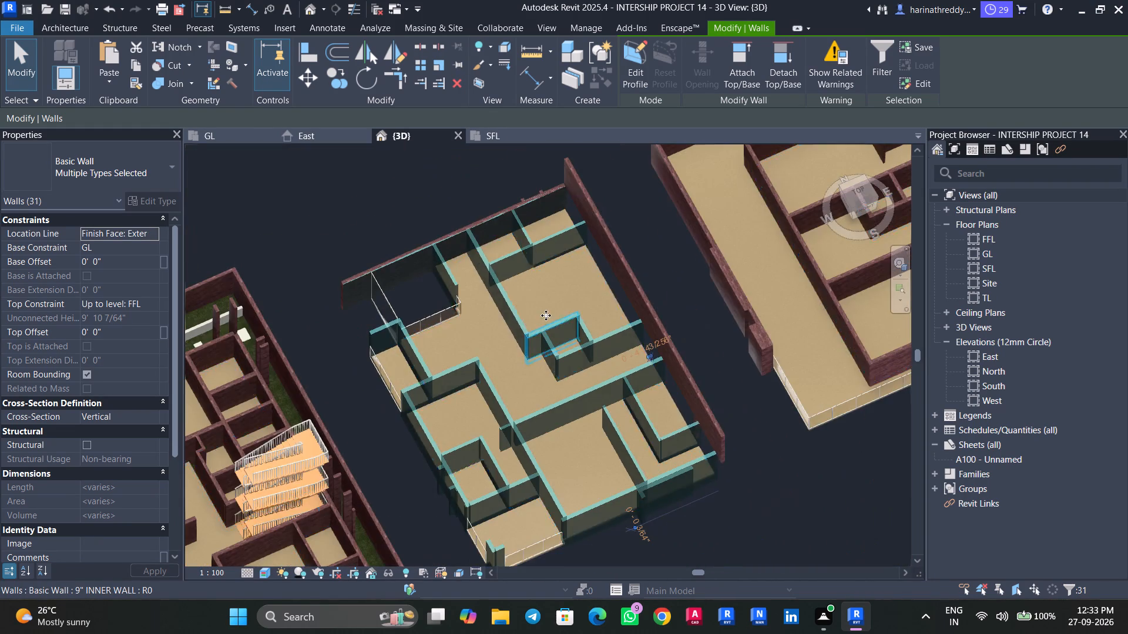
shift+middle_drag(414, 300, 641, 283)
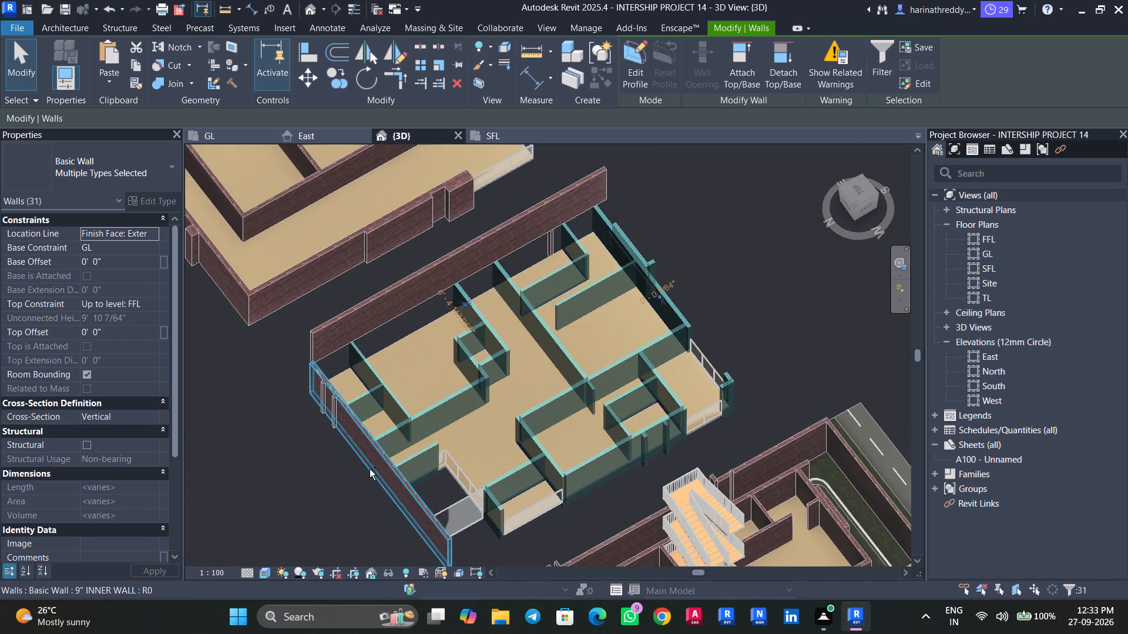
ctrl+click(371, 469)
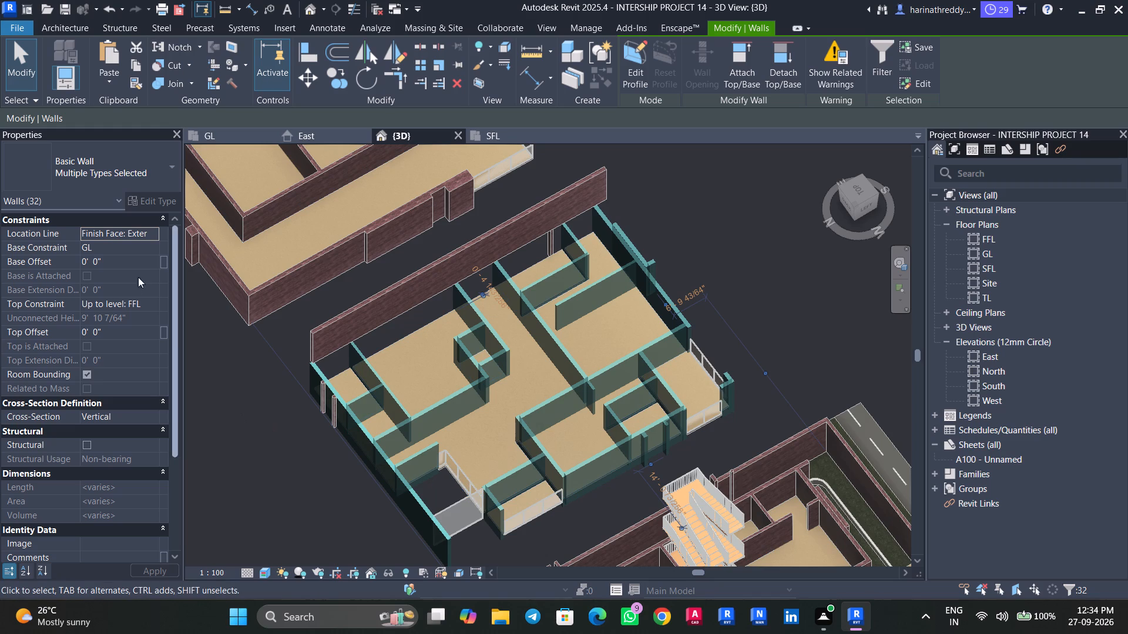
click(155, 248)
click(106, 274)
click(152, 302)
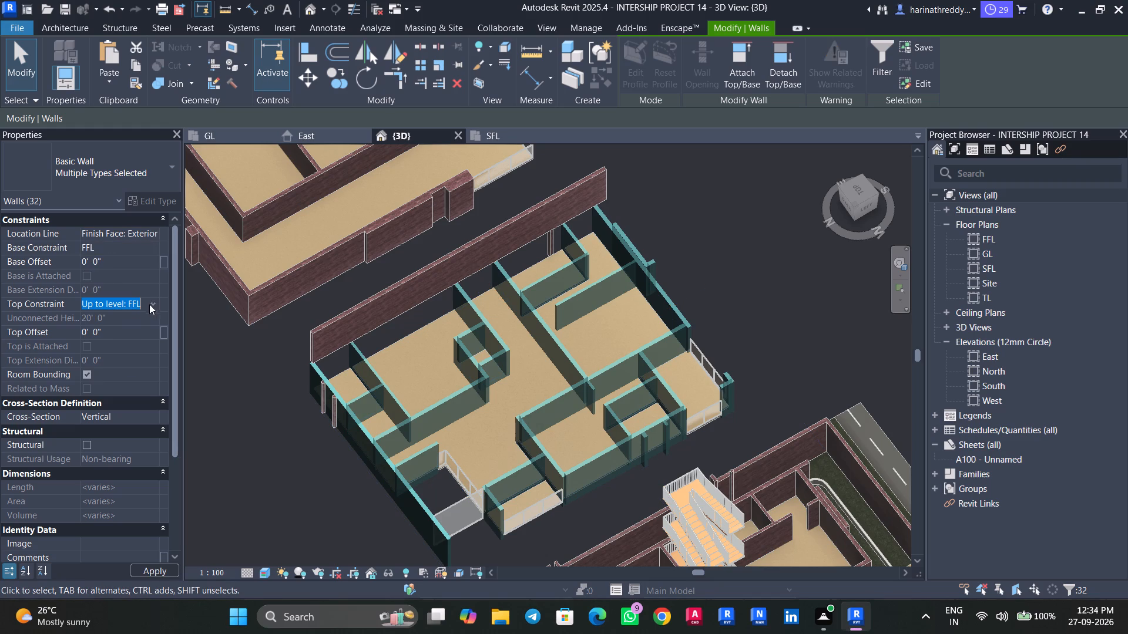
click(129, 350)
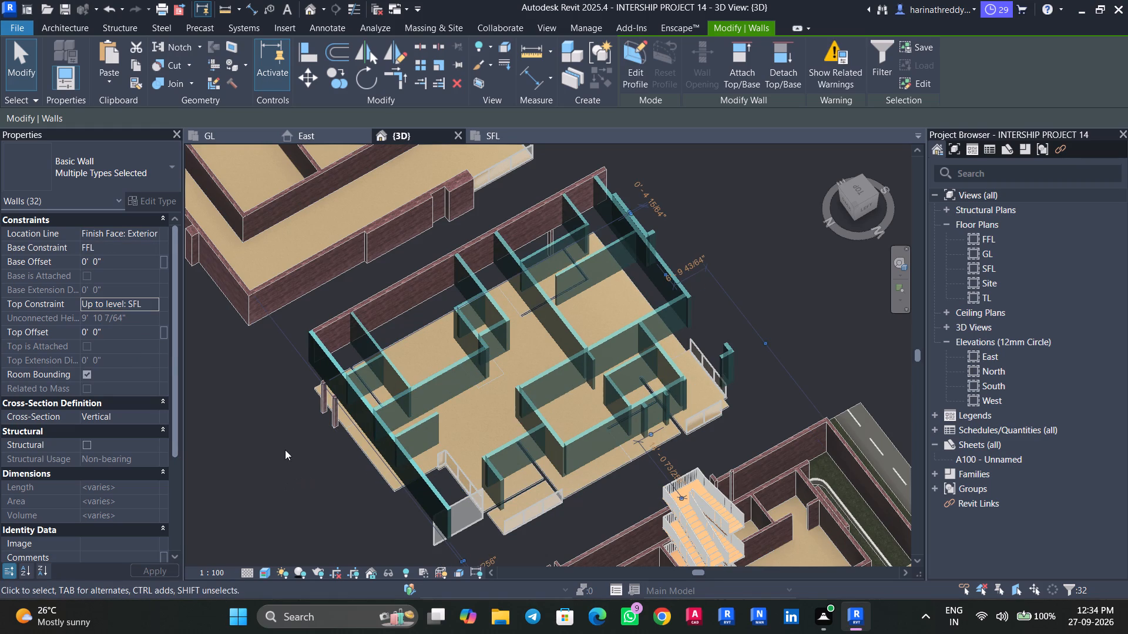
key(Escape)
key(Escape)
Set the two short 7" wall stubs outside the block's north wall to base constraint FFL and top constraint Up to level: SFL.
scroll(304, 412, up, 8)
ctrl+click(380, 433)
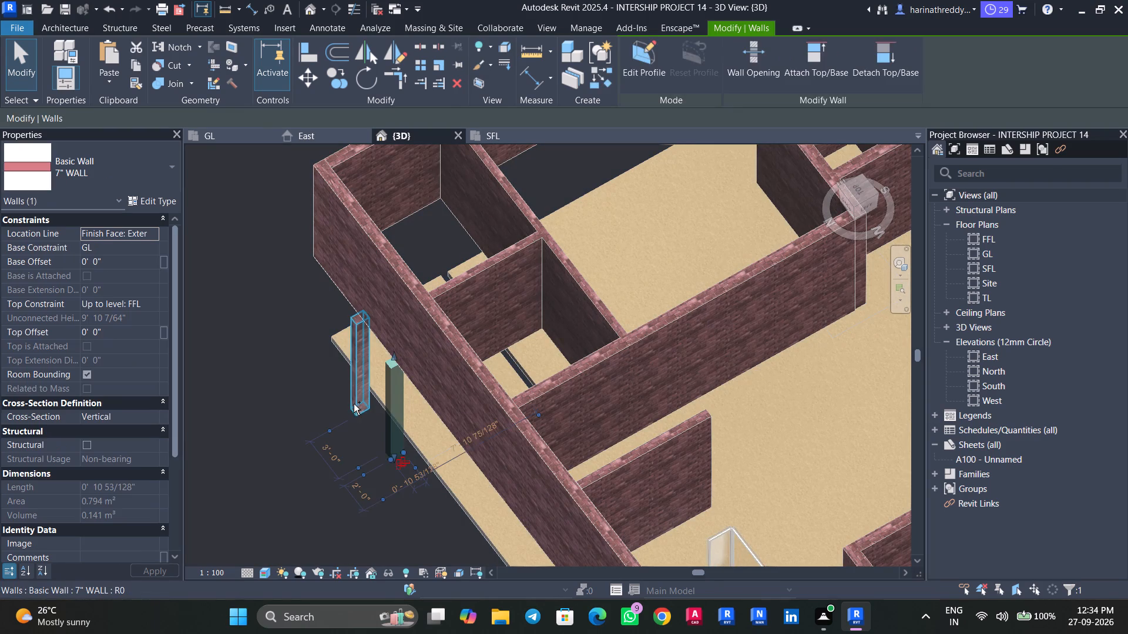
ctrl+click(354, 404)
click(147, 247)
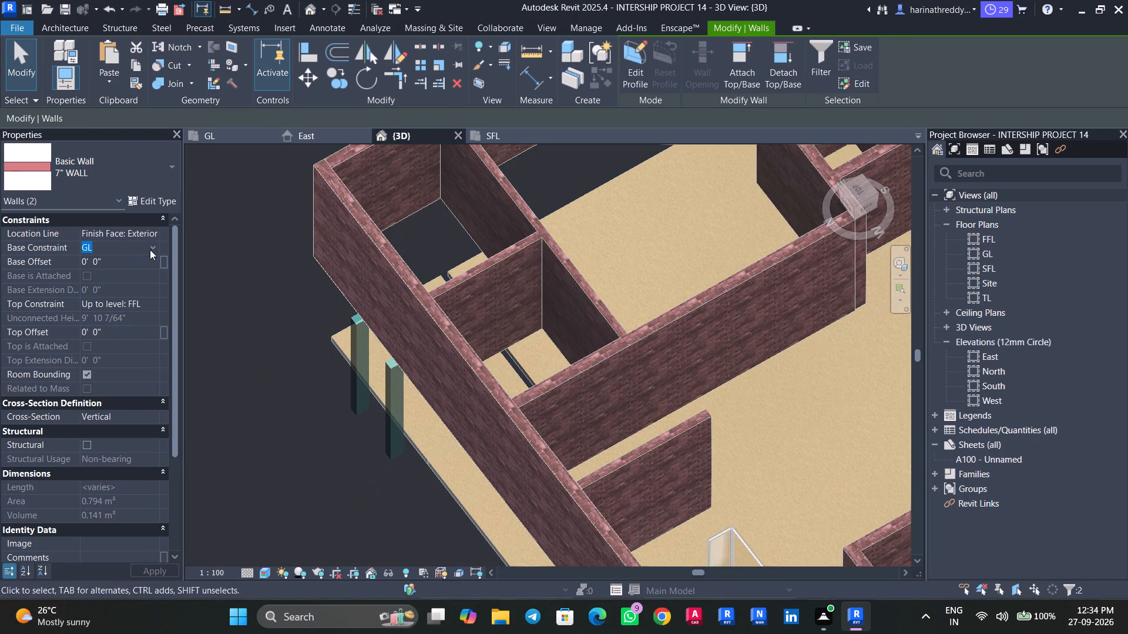
click(150, 249)
click(110, 274)
click(147, 302)
click(155, 303)
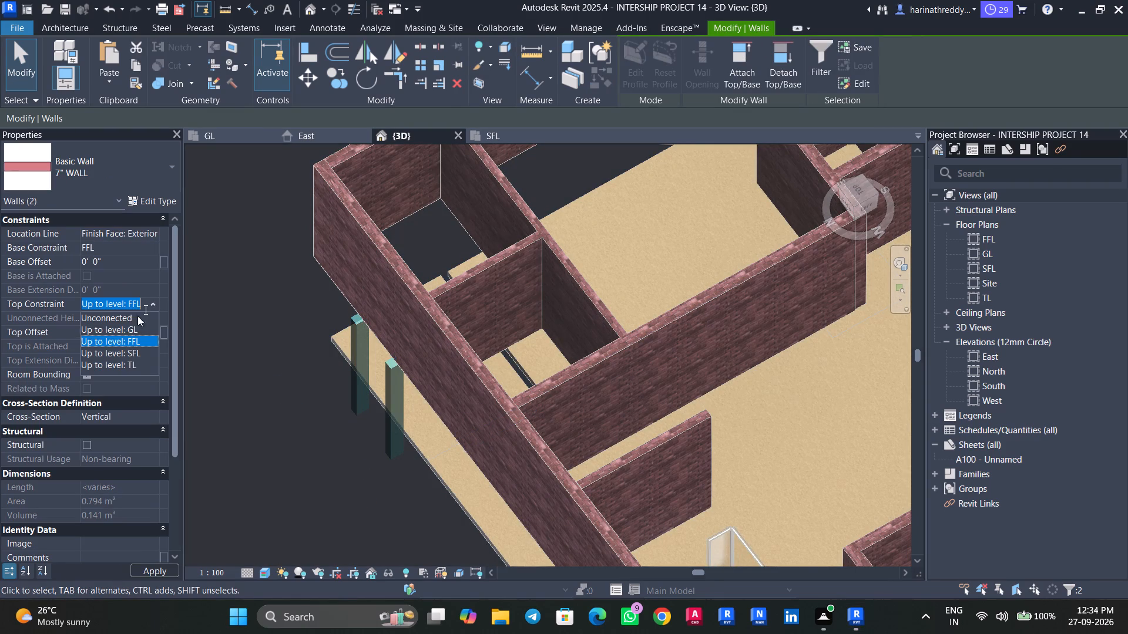
click(130, 353)
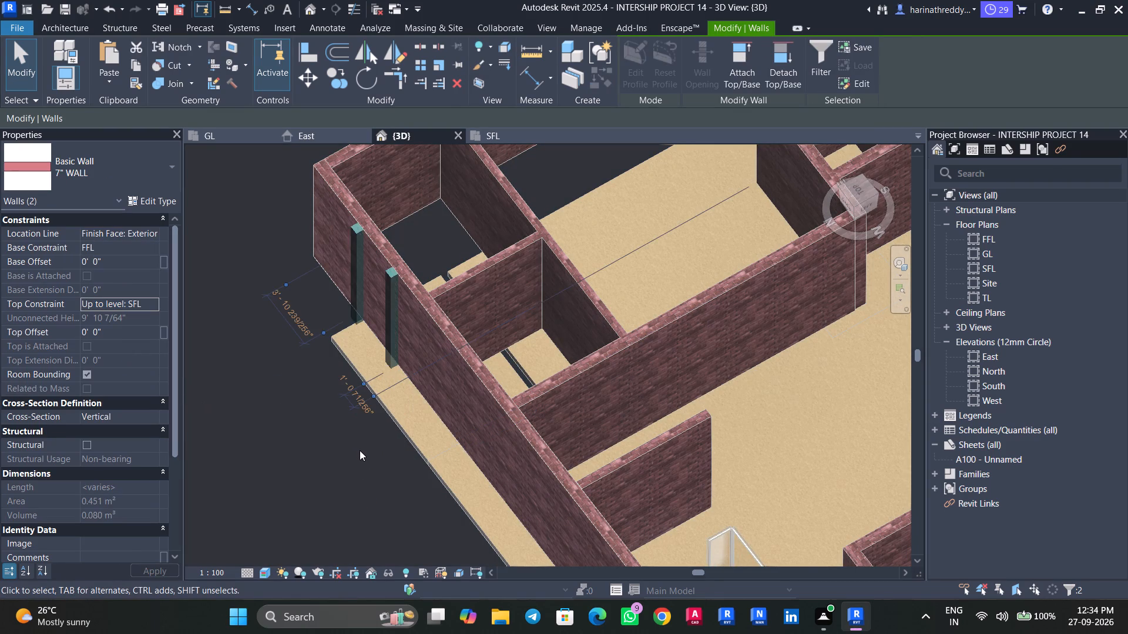
key(Escape)
key(Escape)
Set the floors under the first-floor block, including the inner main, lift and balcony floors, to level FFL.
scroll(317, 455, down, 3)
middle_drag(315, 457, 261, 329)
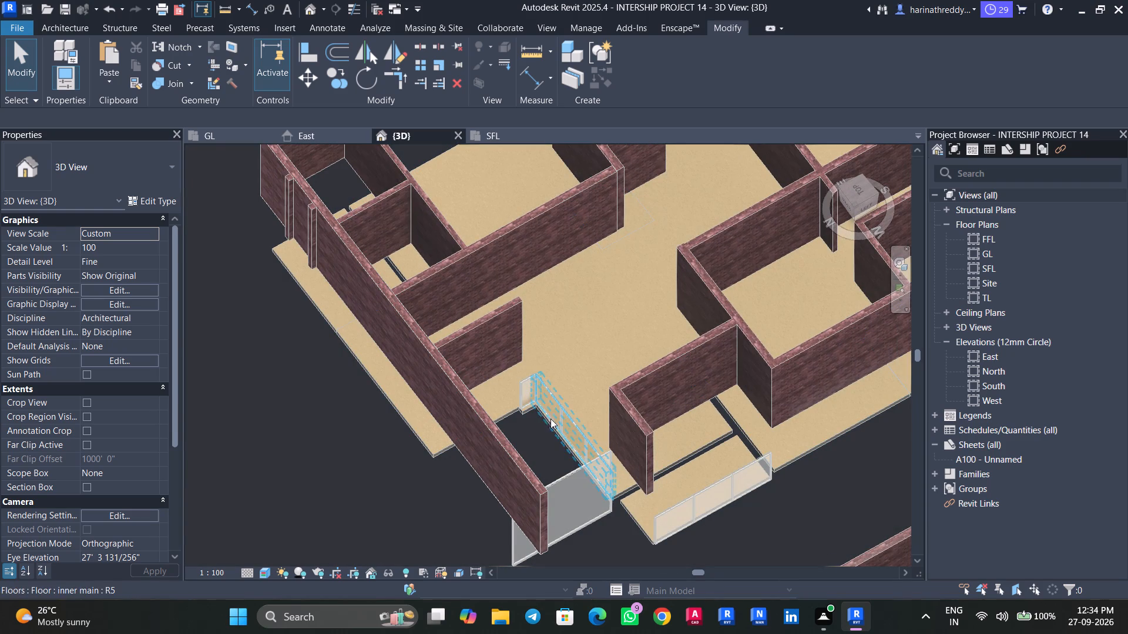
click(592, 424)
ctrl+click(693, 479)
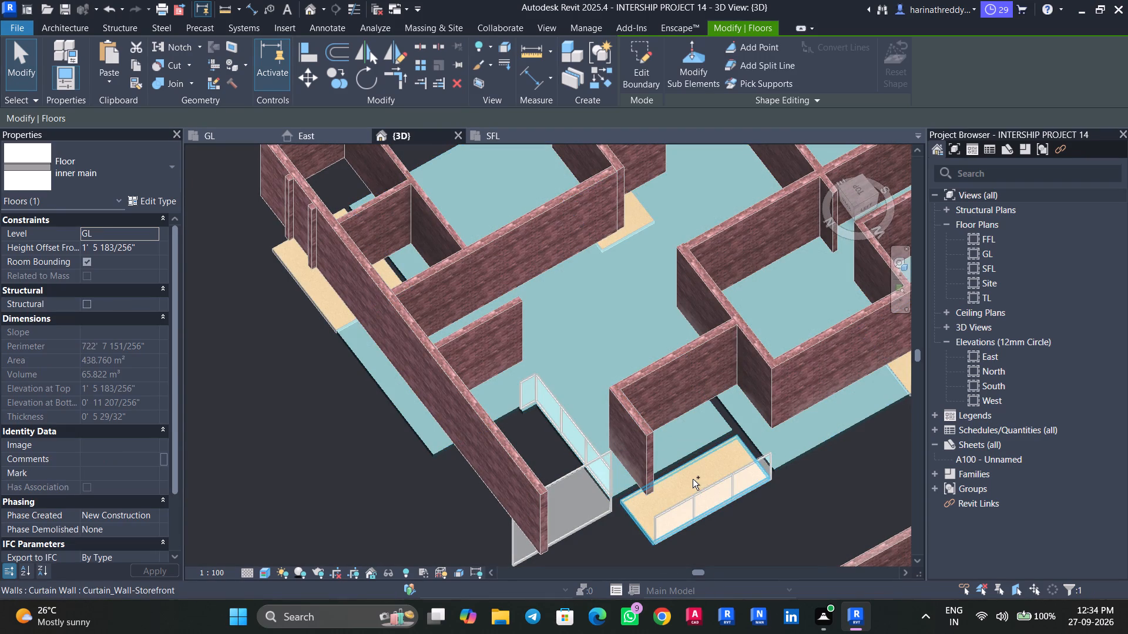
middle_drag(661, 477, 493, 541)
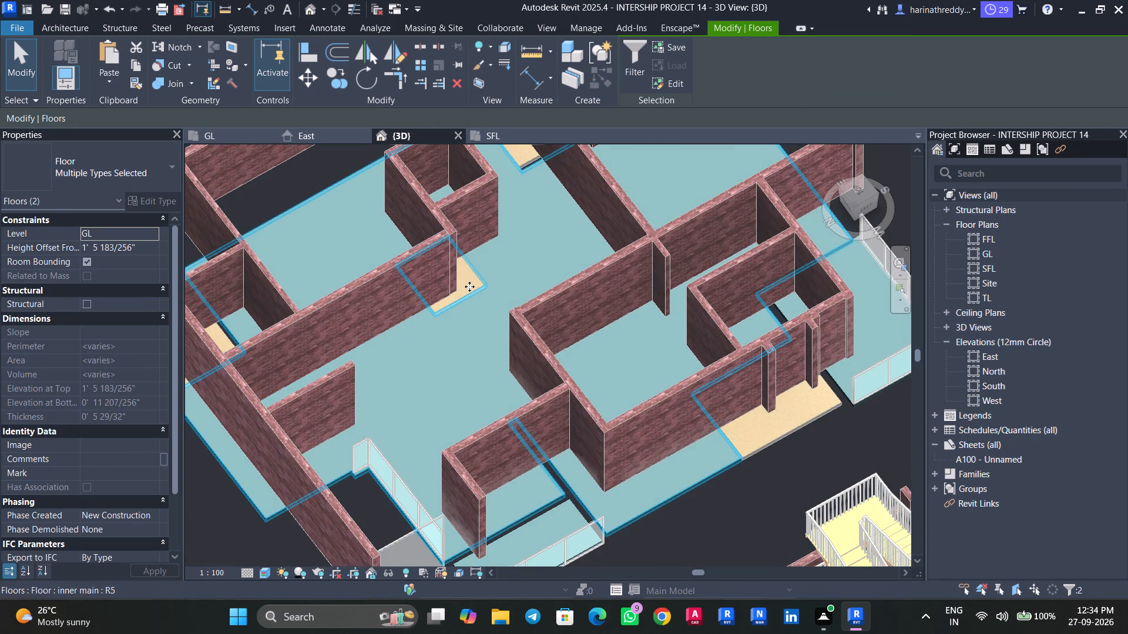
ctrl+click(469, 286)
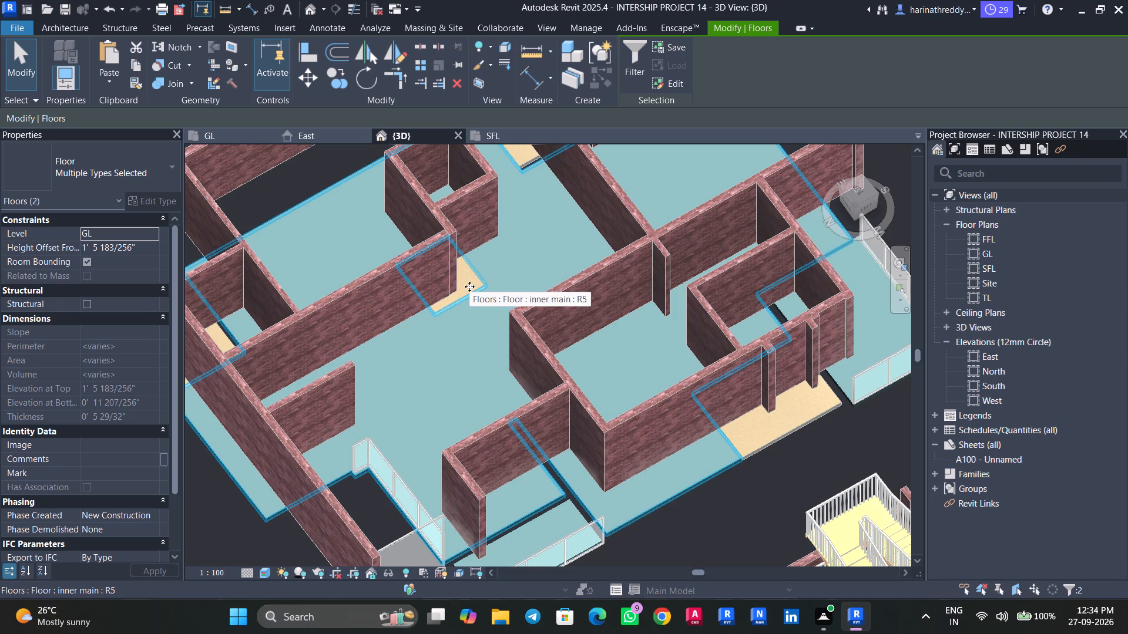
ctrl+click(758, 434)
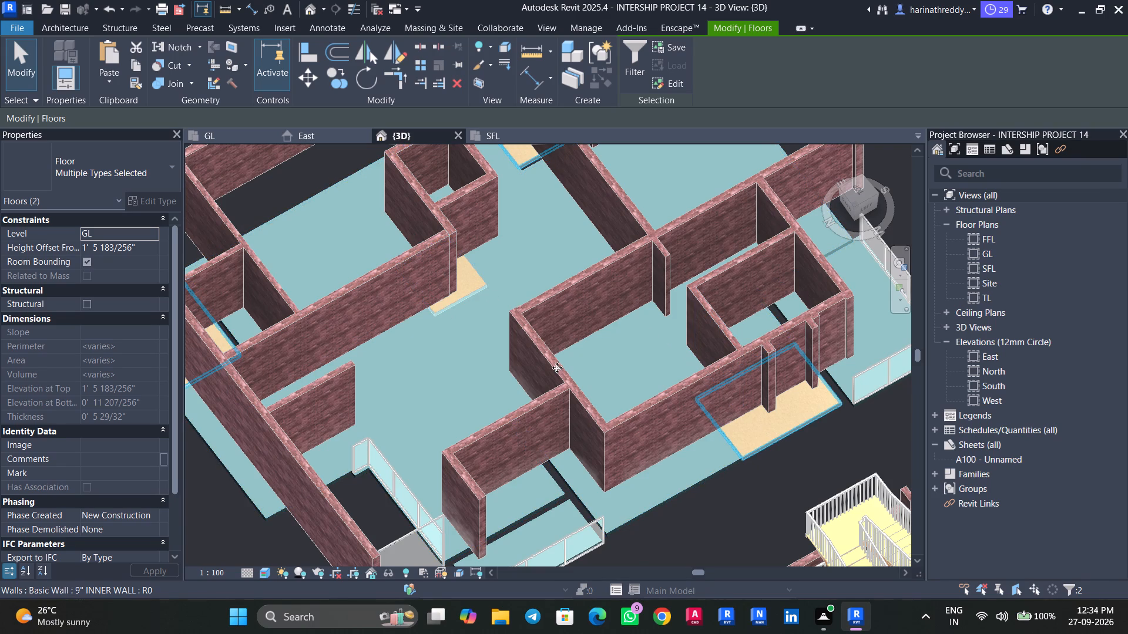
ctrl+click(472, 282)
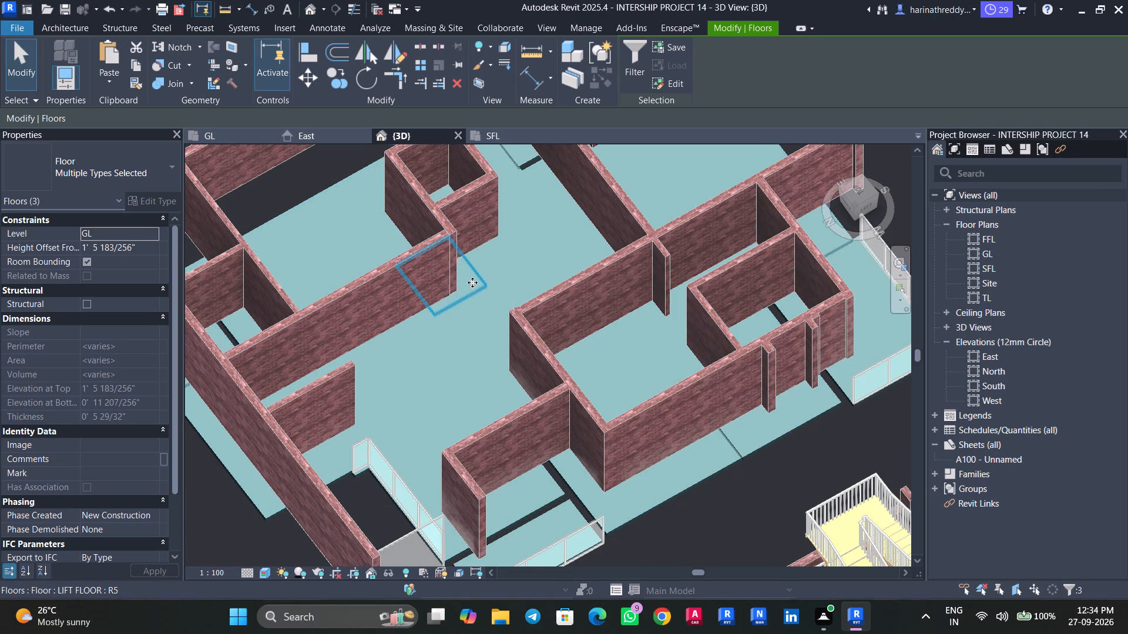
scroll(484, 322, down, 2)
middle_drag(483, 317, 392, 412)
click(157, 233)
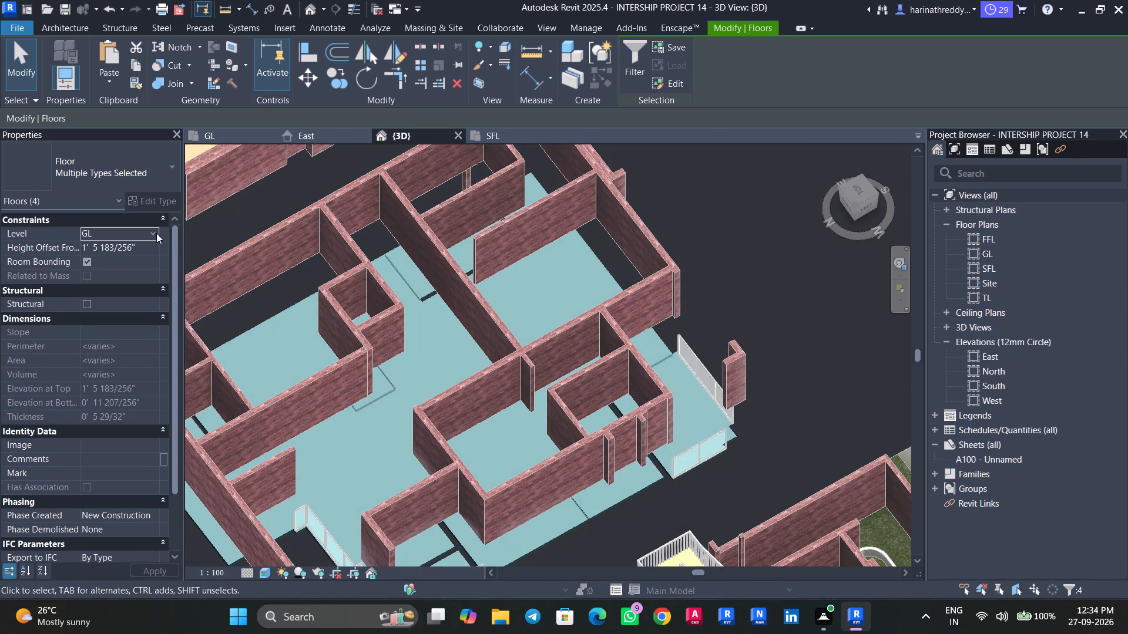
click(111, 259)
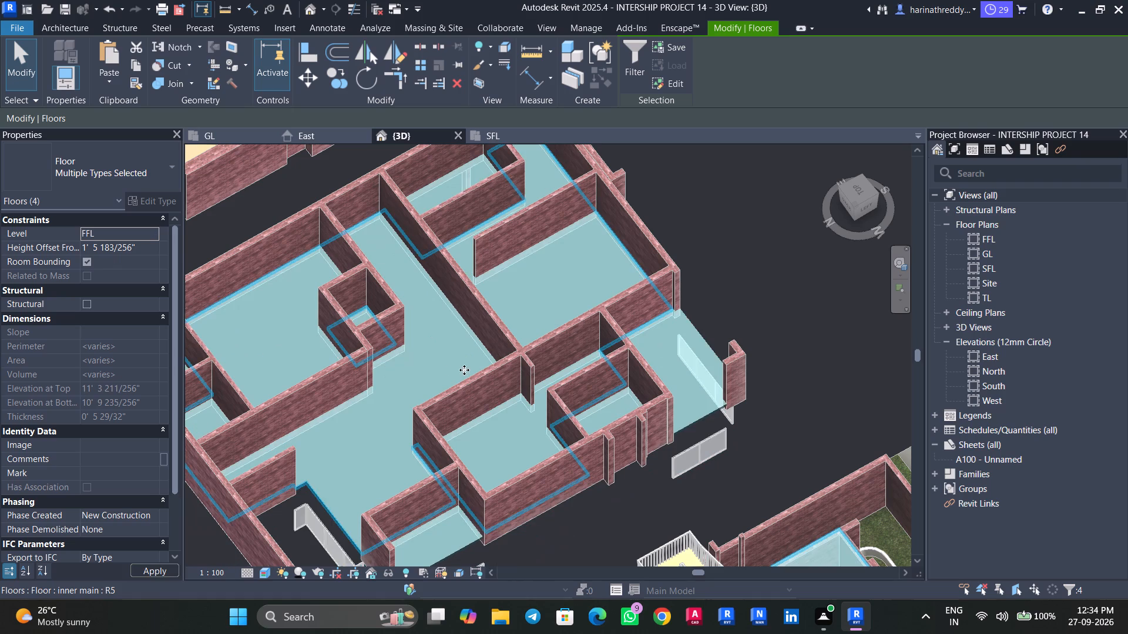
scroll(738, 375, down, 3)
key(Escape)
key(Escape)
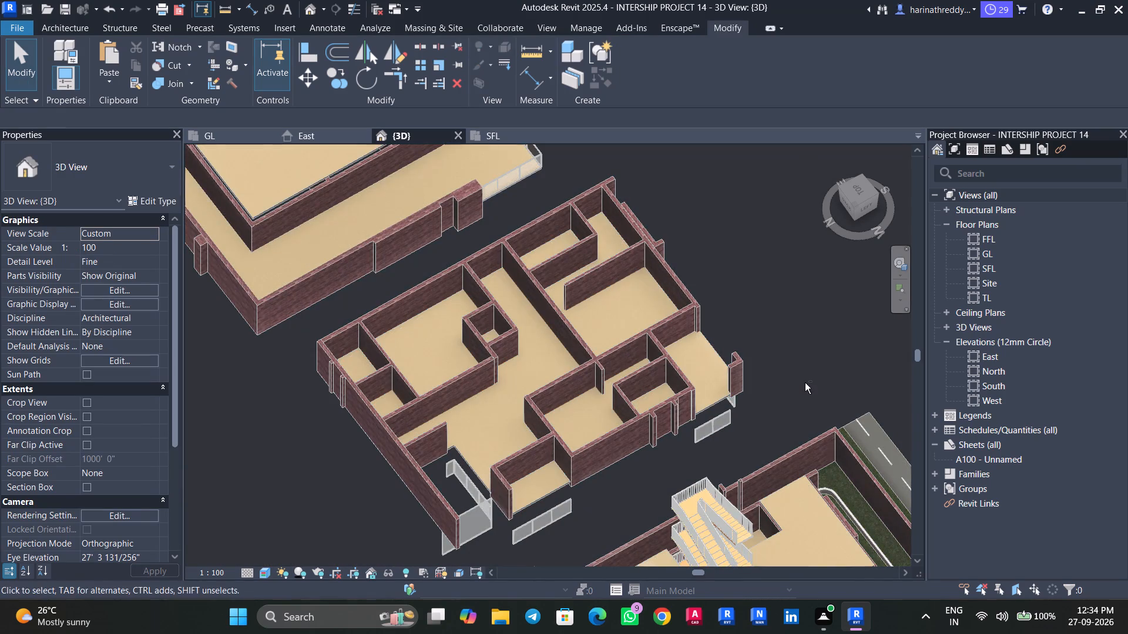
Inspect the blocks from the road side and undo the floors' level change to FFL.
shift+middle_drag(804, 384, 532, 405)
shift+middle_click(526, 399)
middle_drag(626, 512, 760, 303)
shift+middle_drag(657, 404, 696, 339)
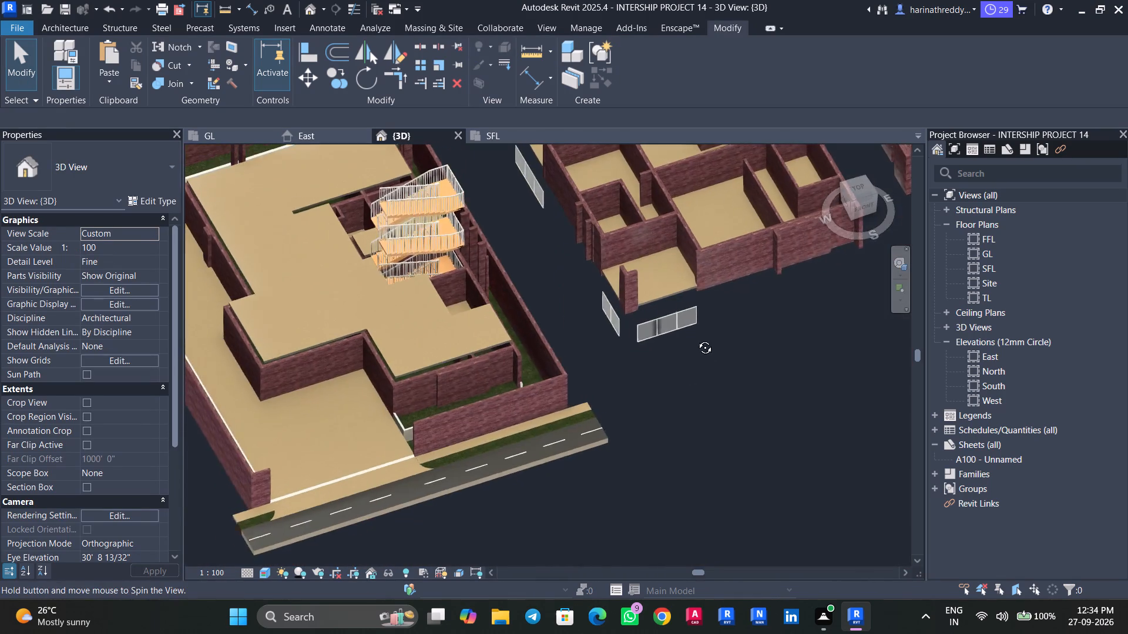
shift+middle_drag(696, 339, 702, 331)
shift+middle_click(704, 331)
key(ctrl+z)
Set the first-floor block's six curtain walls to base constraint FFL and top constraint Up to level: SFL.
scroll(700, 372, down, 1)
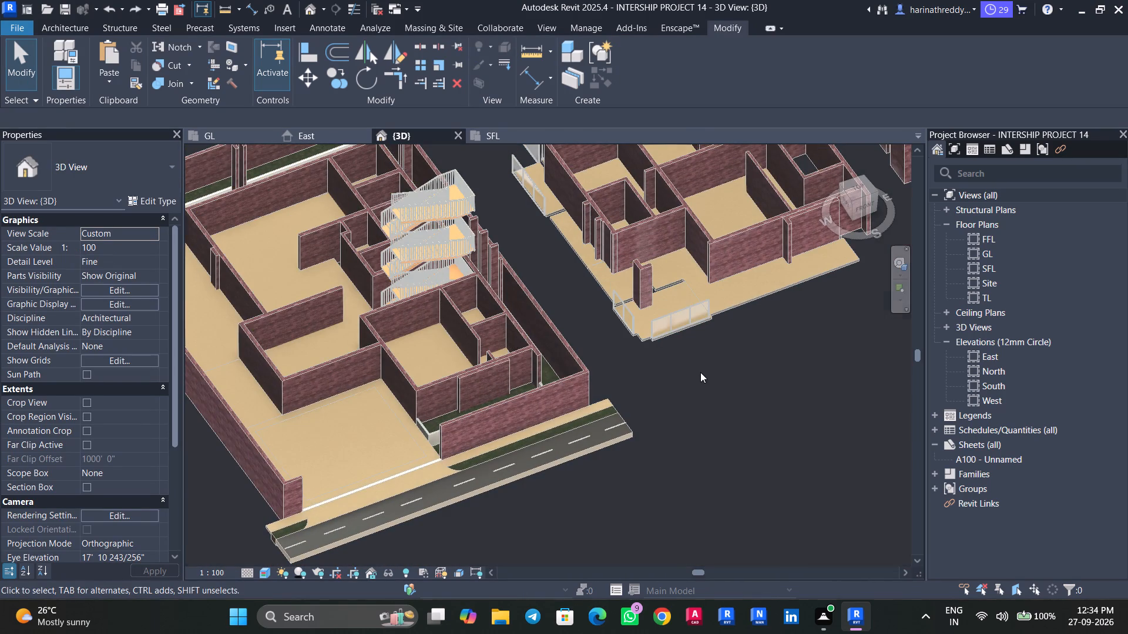
scroll(700, 372, down, 1)
middle_drag(700, 372, 670, 441)
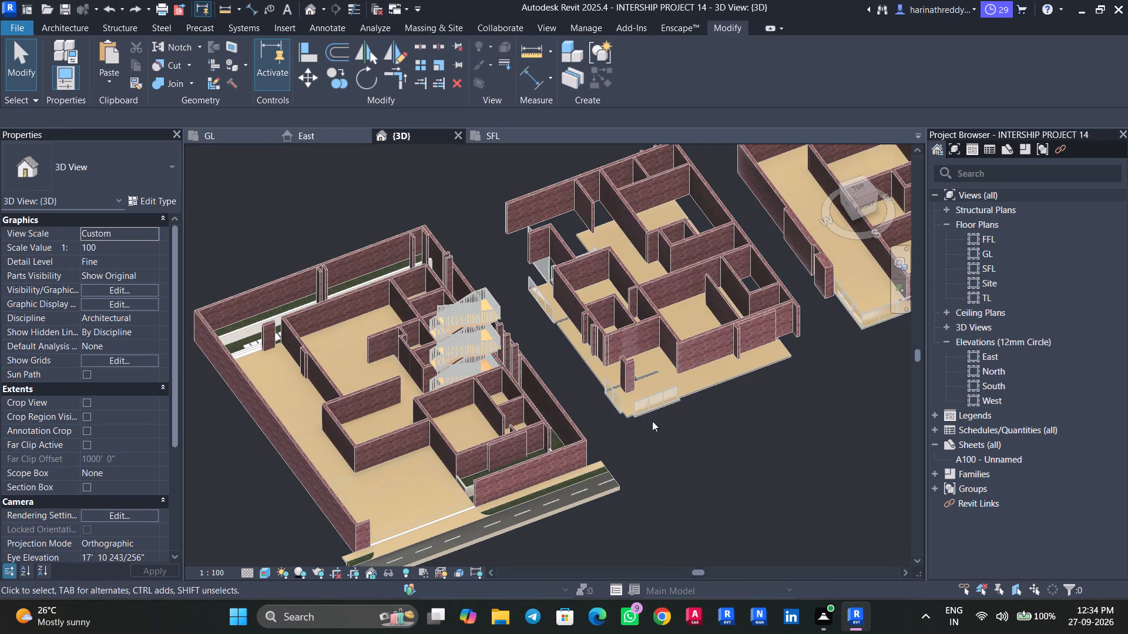
scroll(654, 412, up, 6)
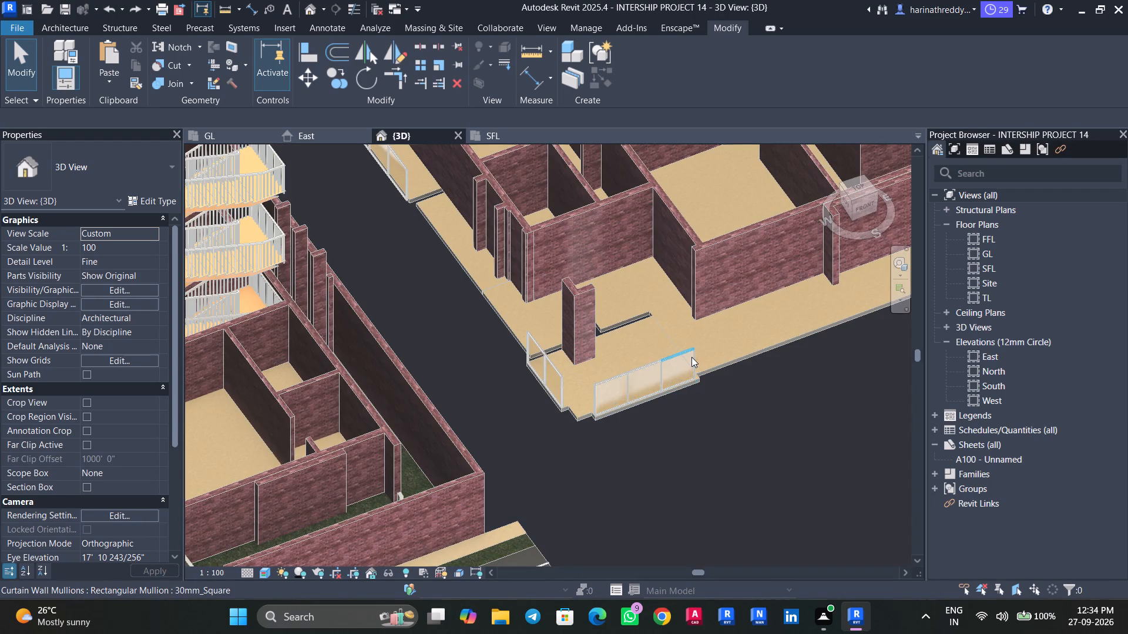
scroll(692, 368, up, 3)
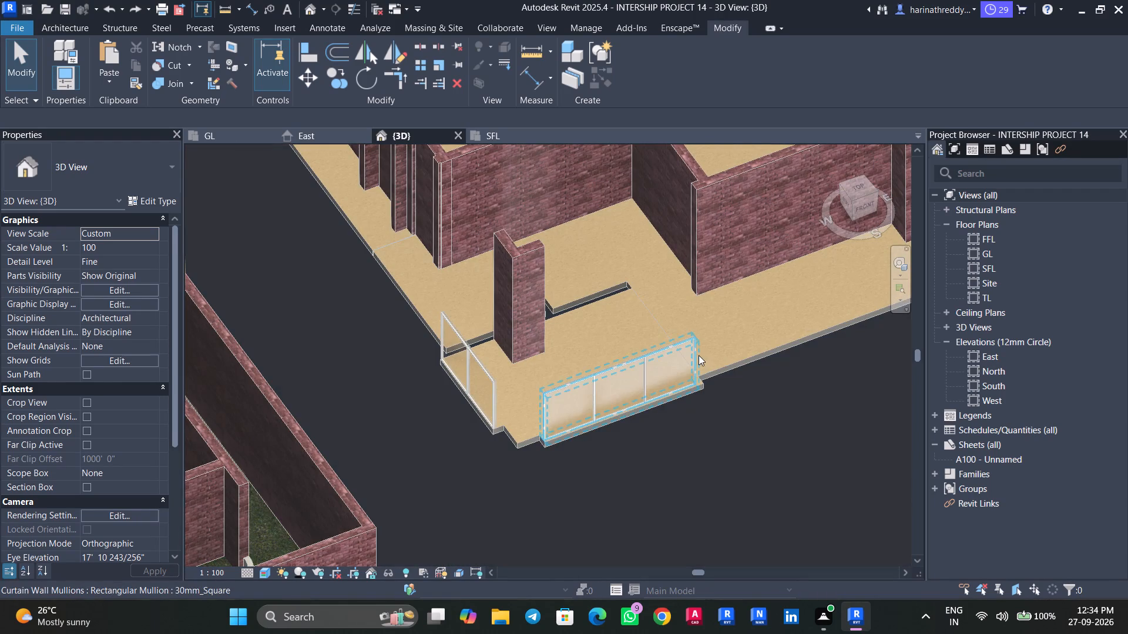
click(699, 355)
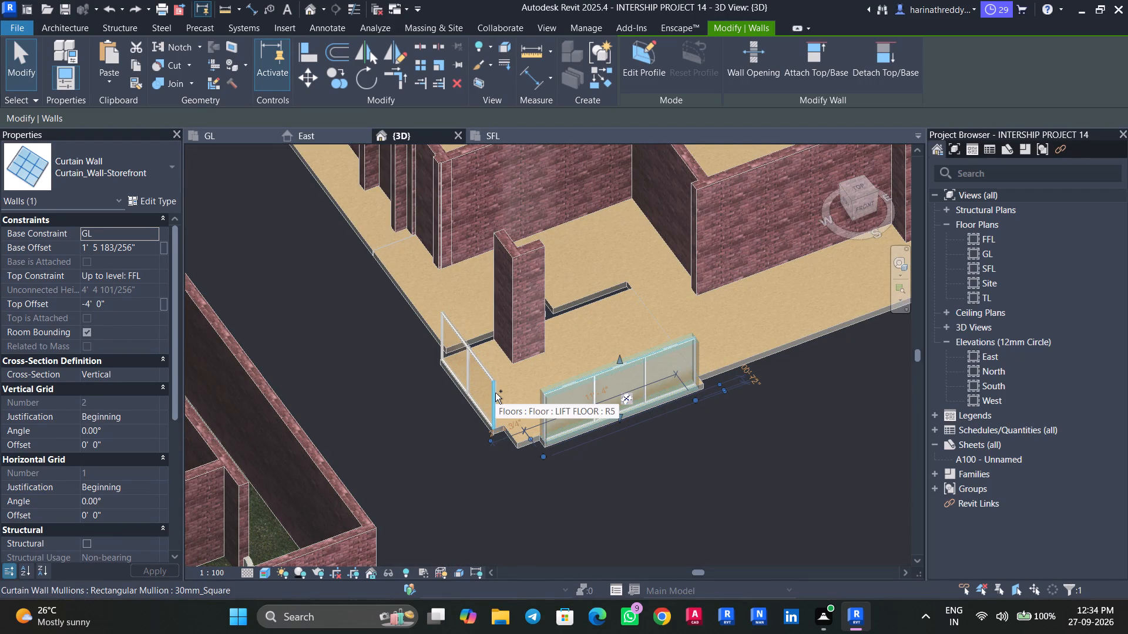
ctrl+click(488, 400)
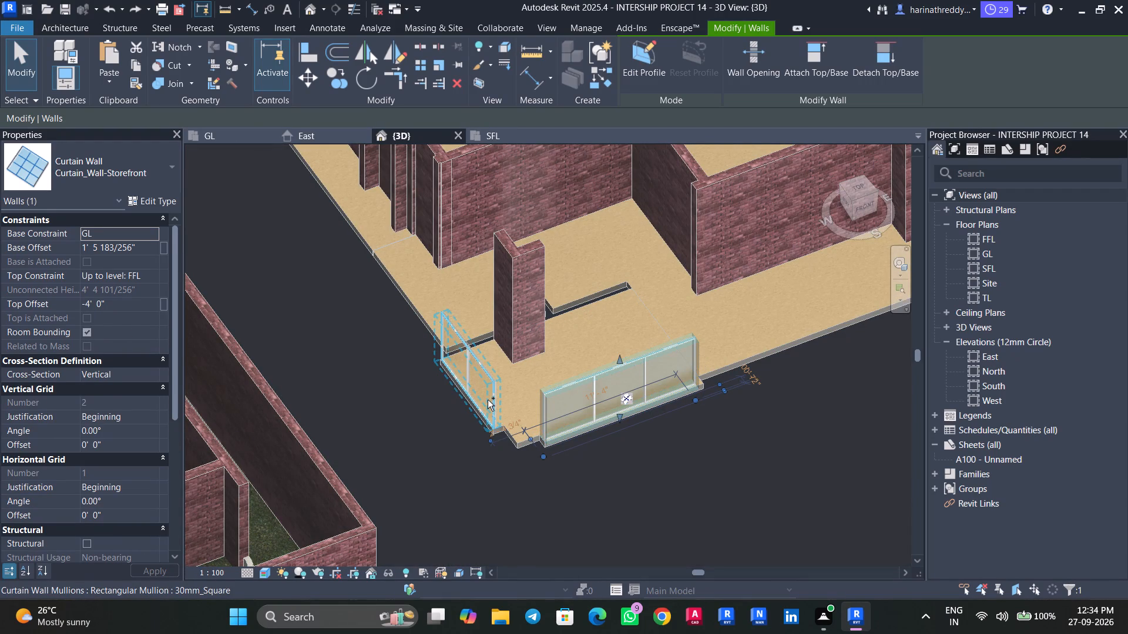
scroll(479, 483, down, 7)
scroll(481, 474, up, 1)
scroll(481, 474, down, 1)
ctrl+middle_drag(372, 345, 394, 408)
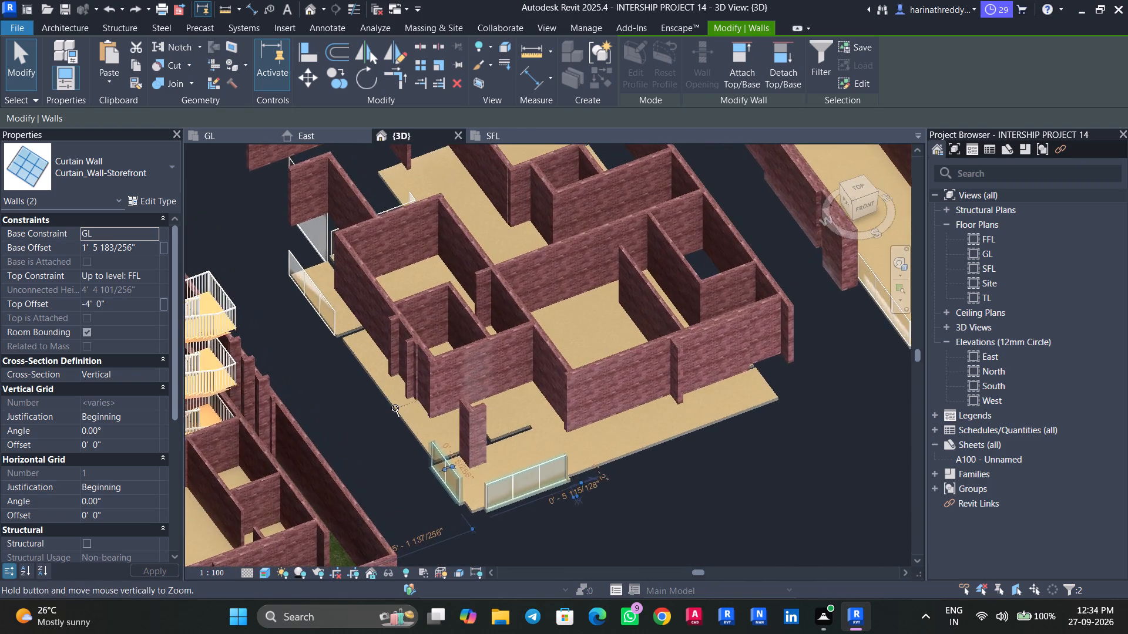
ctrl+middle_drag(394, 408, 384, 399)
ctrl+click(358, 328)
shift+middle_drag(313, 261, 313, 262)
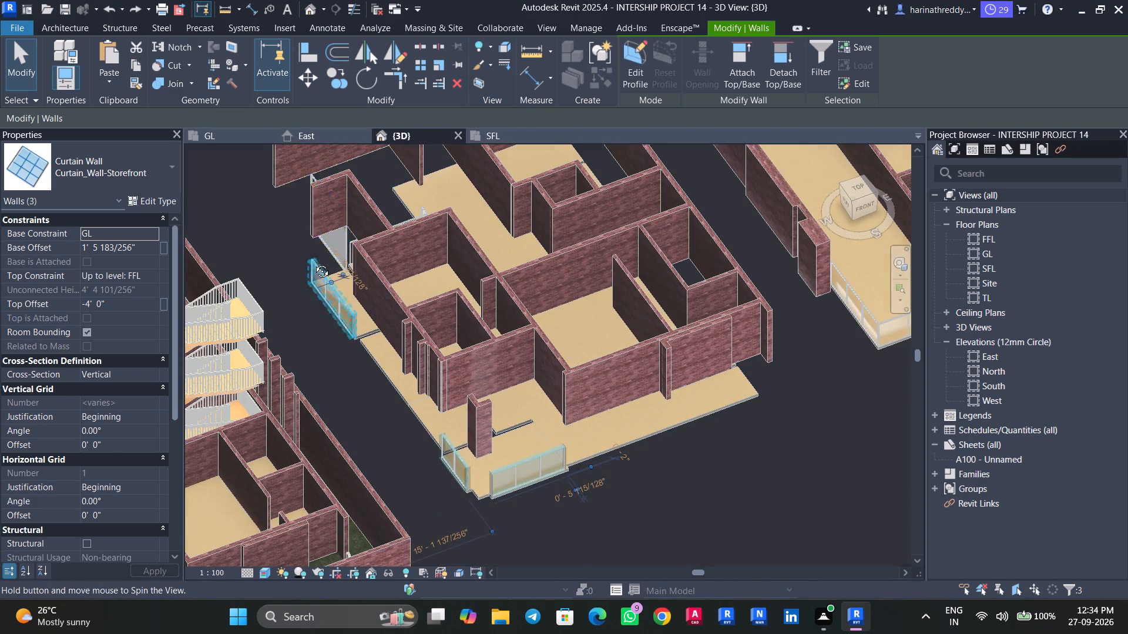
shift+middle_drag(313, 262, 439, 279)
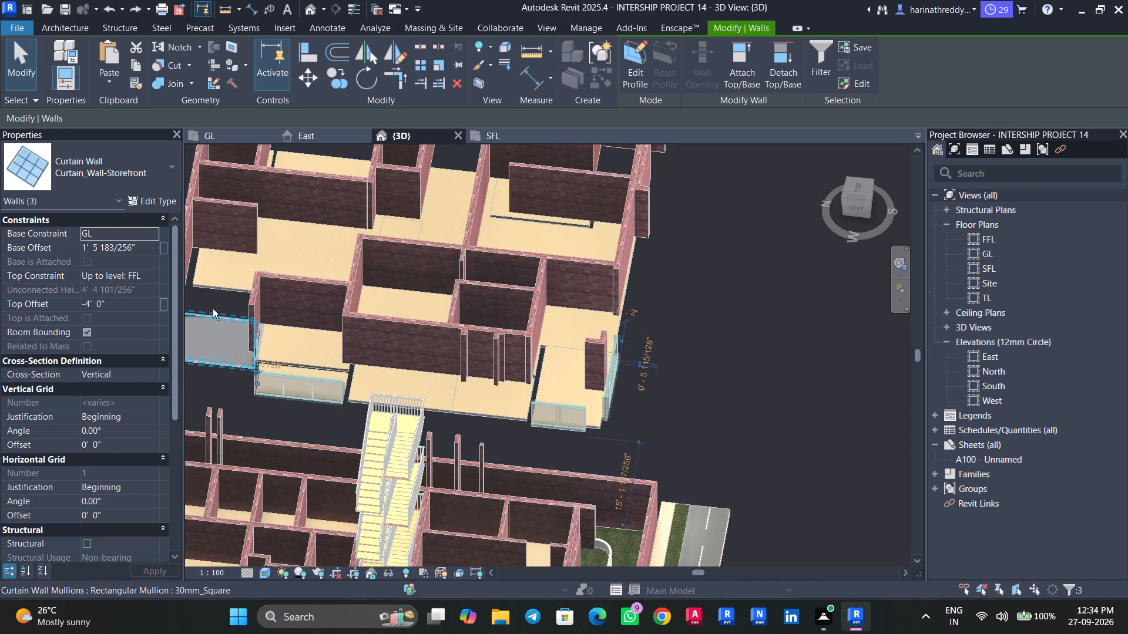
ctrl+click(213, 309)
shift+middle_drag(211, 295, 360, 329)
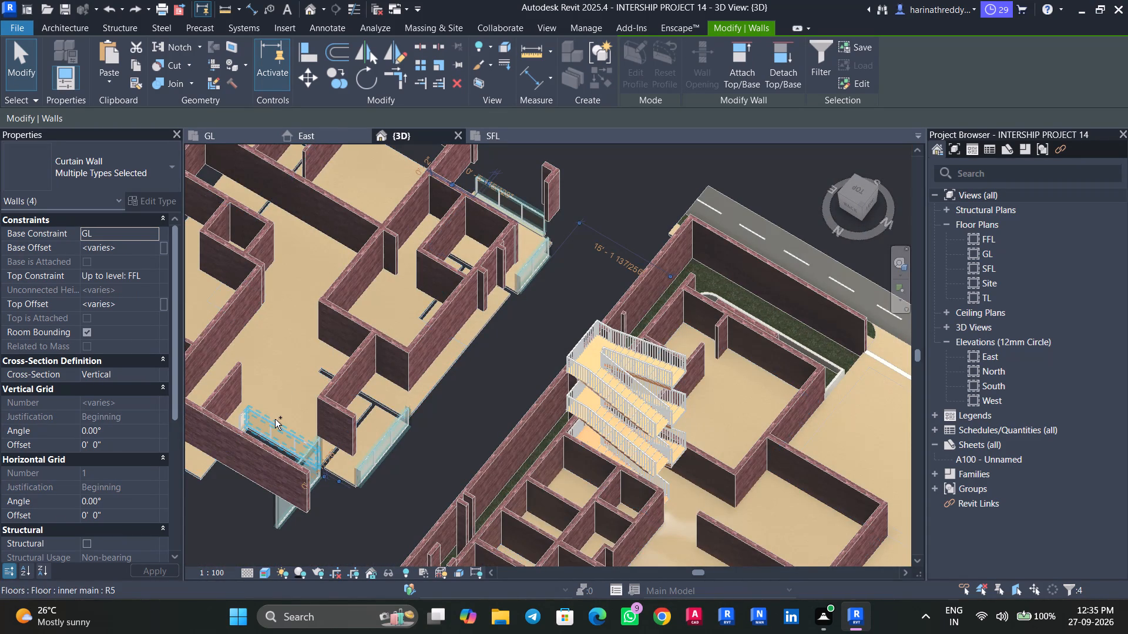
ctrl+click(275, 419)
scroll(240, 416, up, 8)
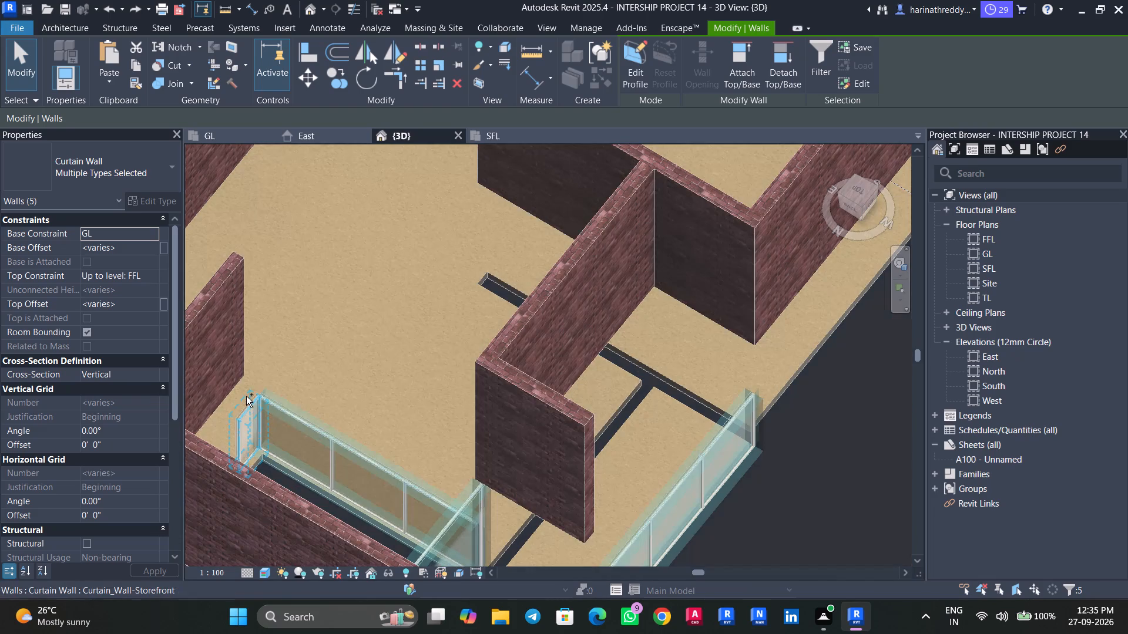
ctrl+click(246, 396)
scroll(246, 396, down, 11)
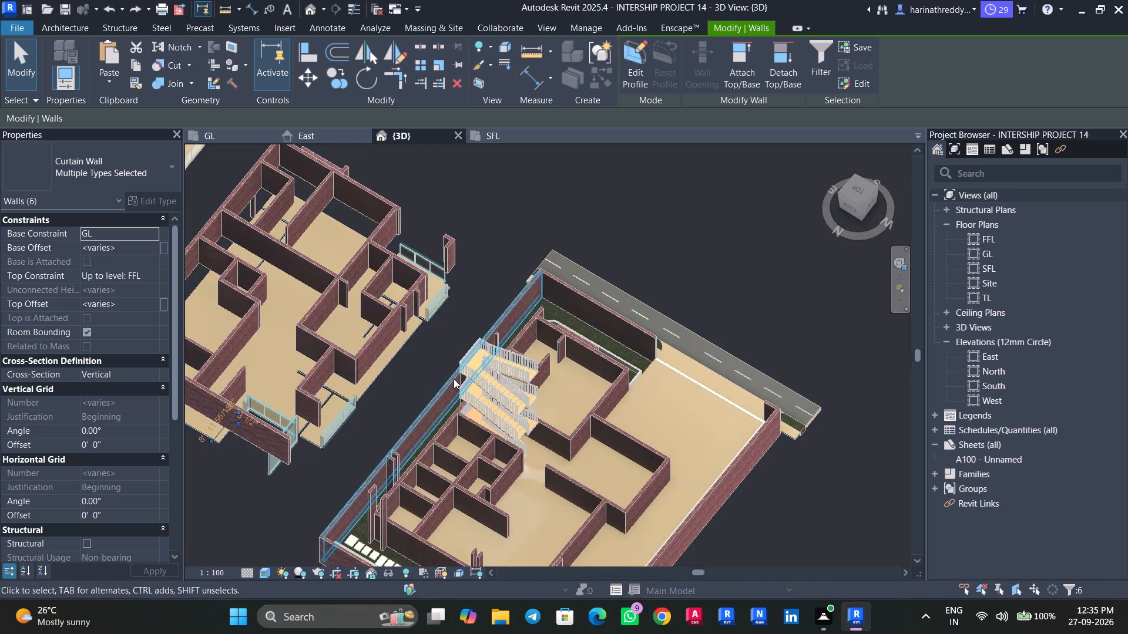
click(152, 248)
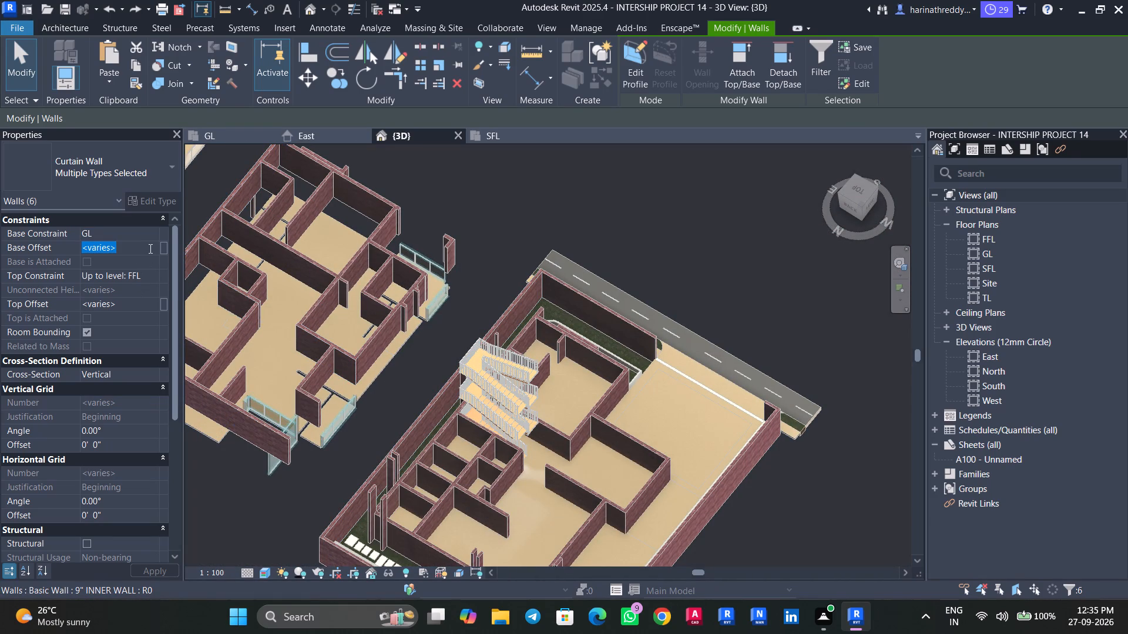
click(150, 237)
click(132, 255)
click(148, 304)
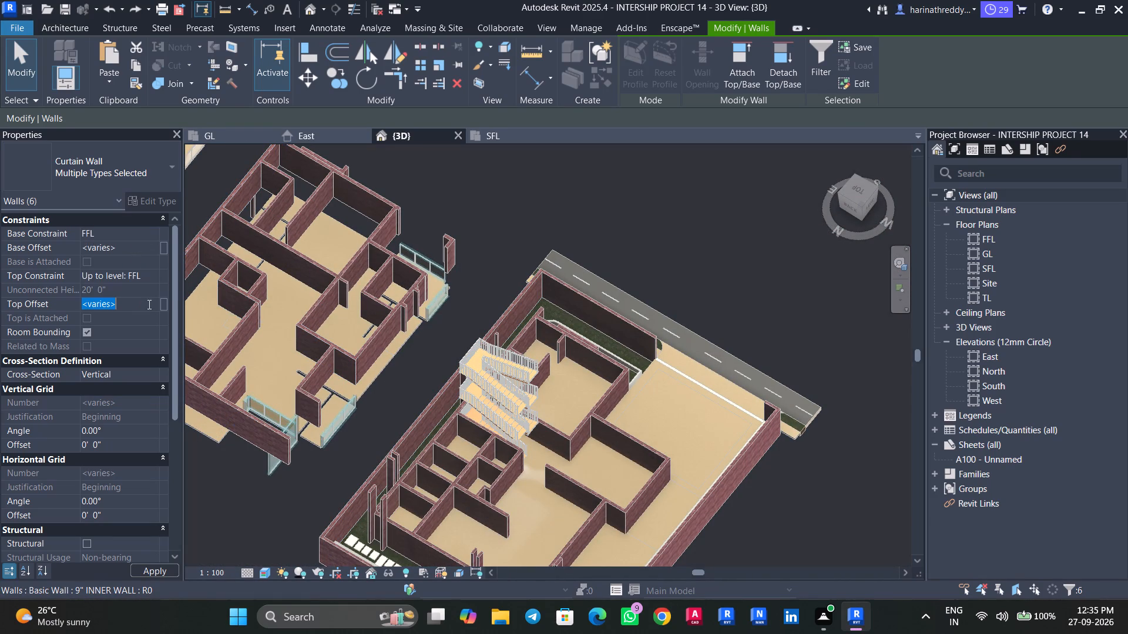
click(159, 271)
click(154, 276)
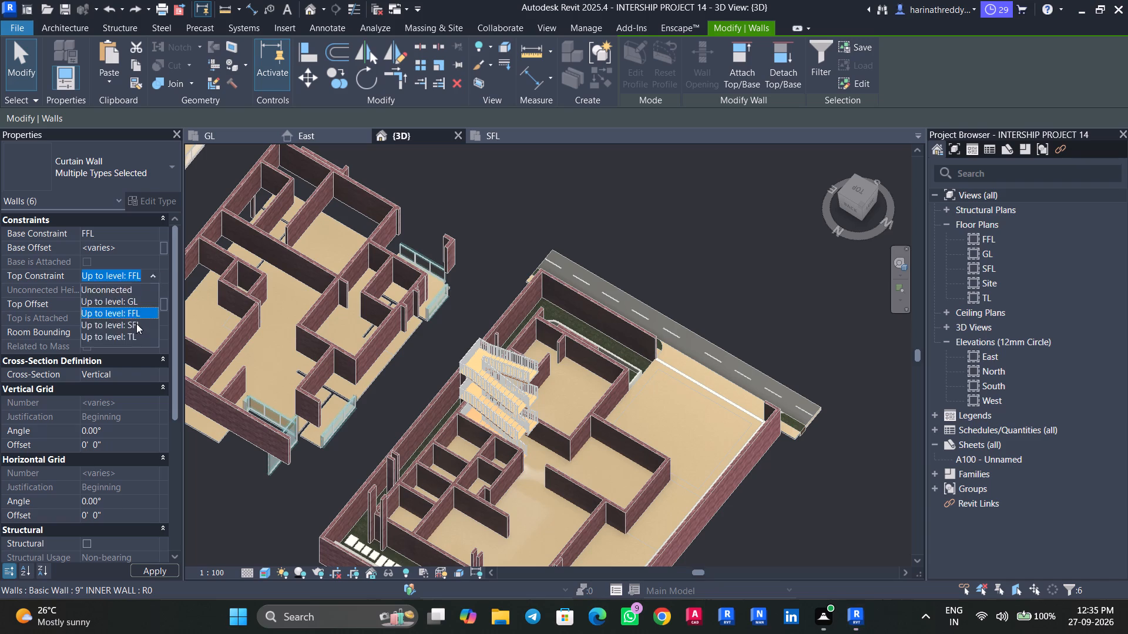
click(136, 324)
key(Escape)
key(Escape)
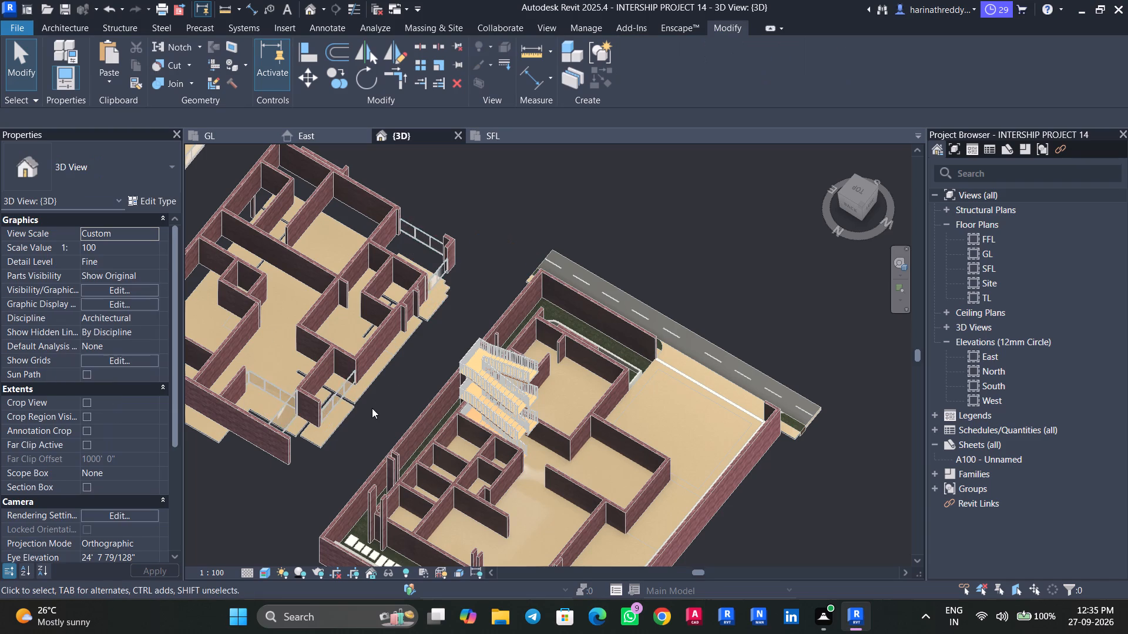
Examine the first-floor block in 3D from several sides, checking its wide balcony floor against the raised walls and curtain walls.
shift+middle_drag(365, 409, 180, 286)
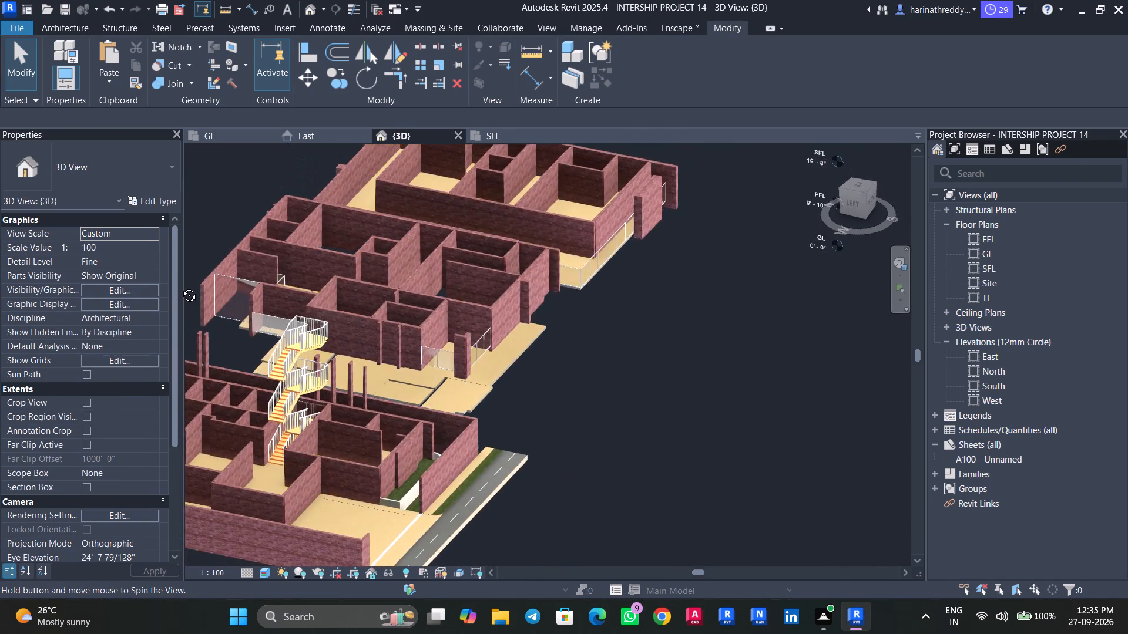
shift+middle_drag(180, 286, 108, 306)
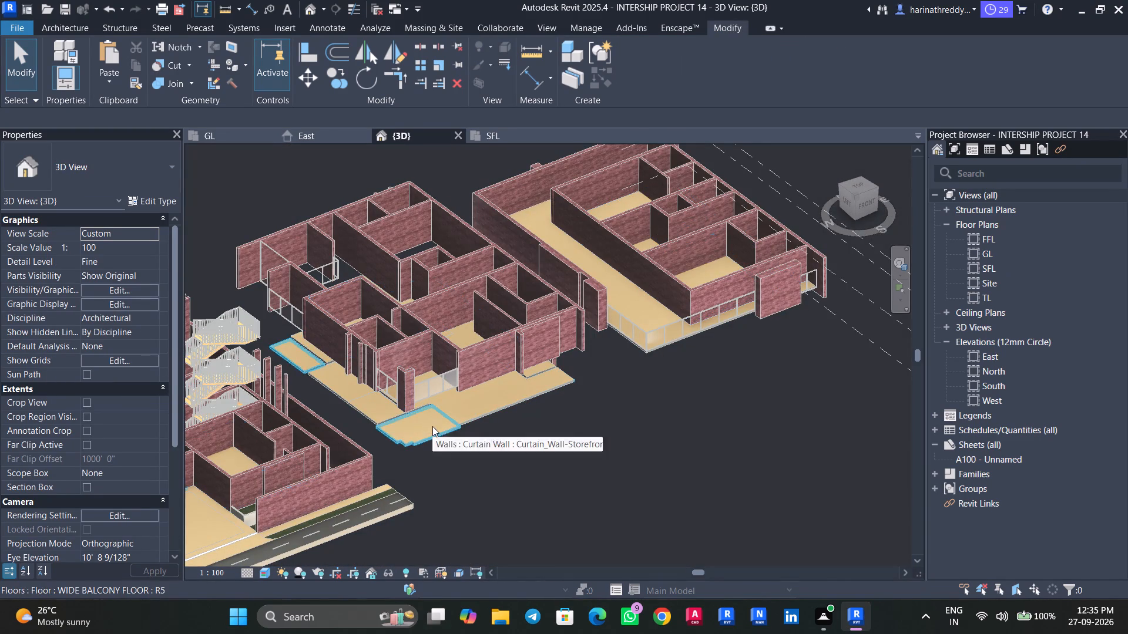
click(432, 426)
shift+middle_drag(523, 470, 464, 517)
scroll(464, 512, down, 4)
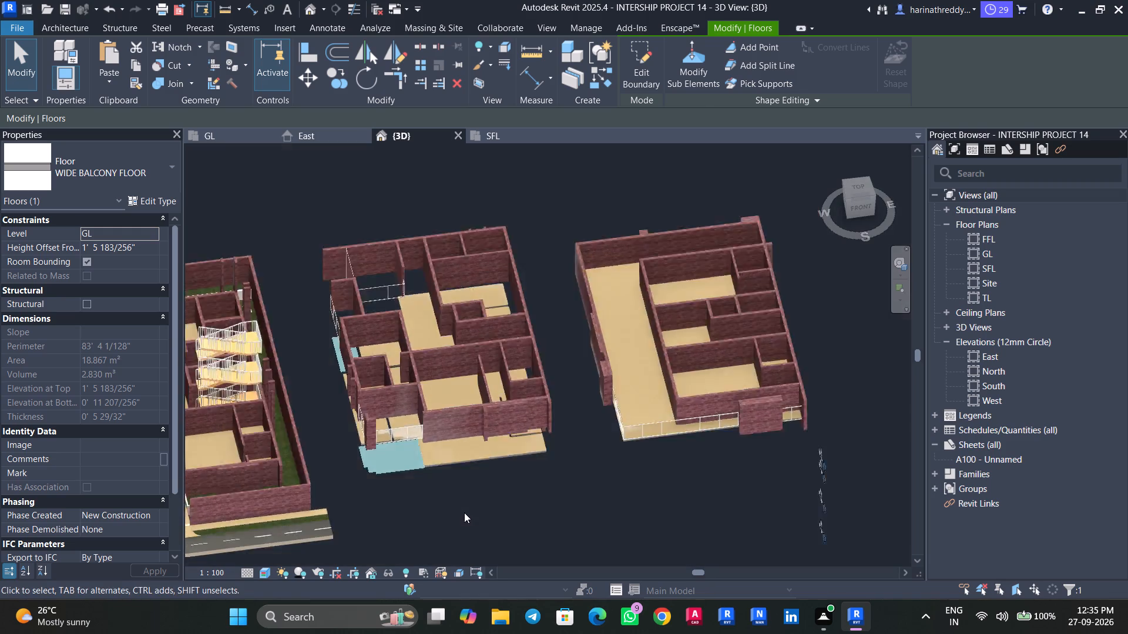
shift+middle_drag(465, 510, 469, 566)
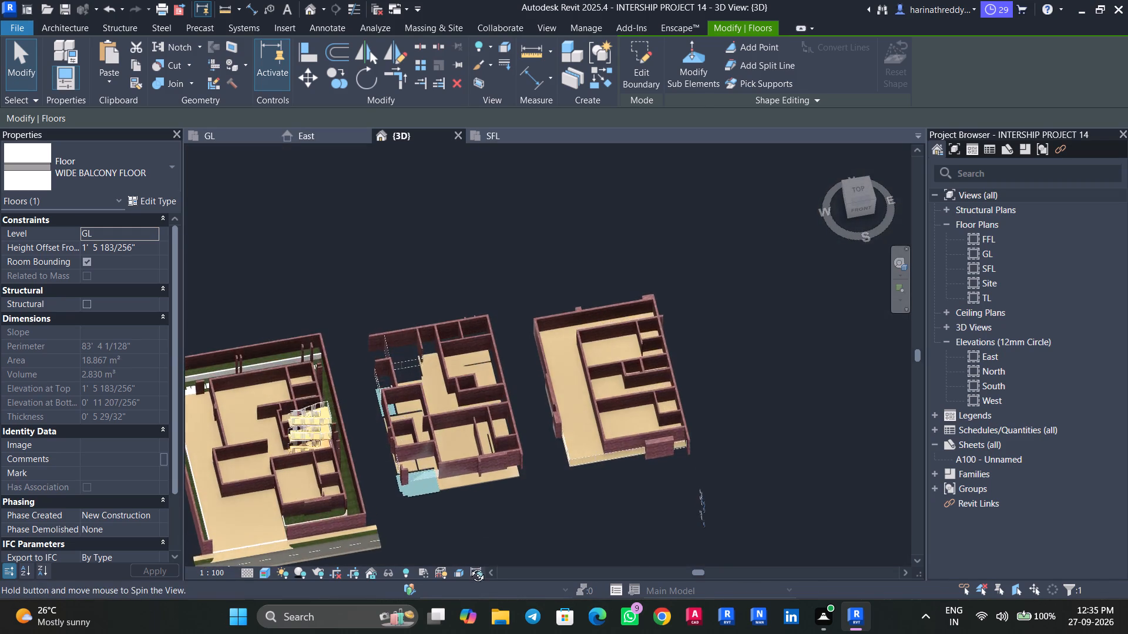
shift+middle_drag(469, 566, 471, 584)
key(Escape)
key(Escape)
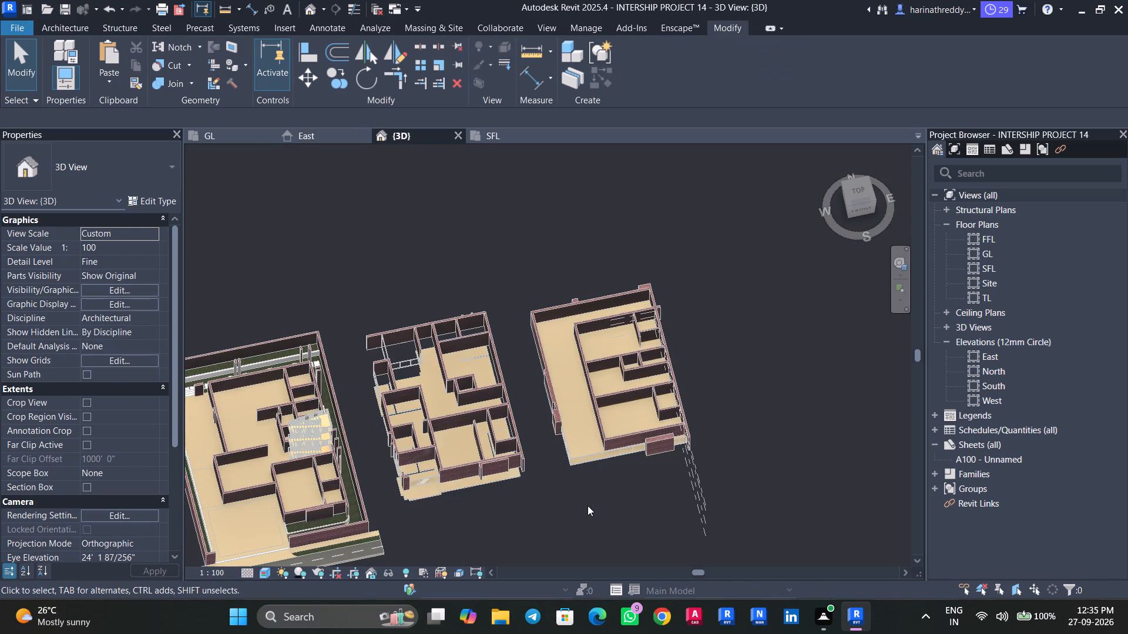
shift+middle_drag(558, 520, 640, 421)
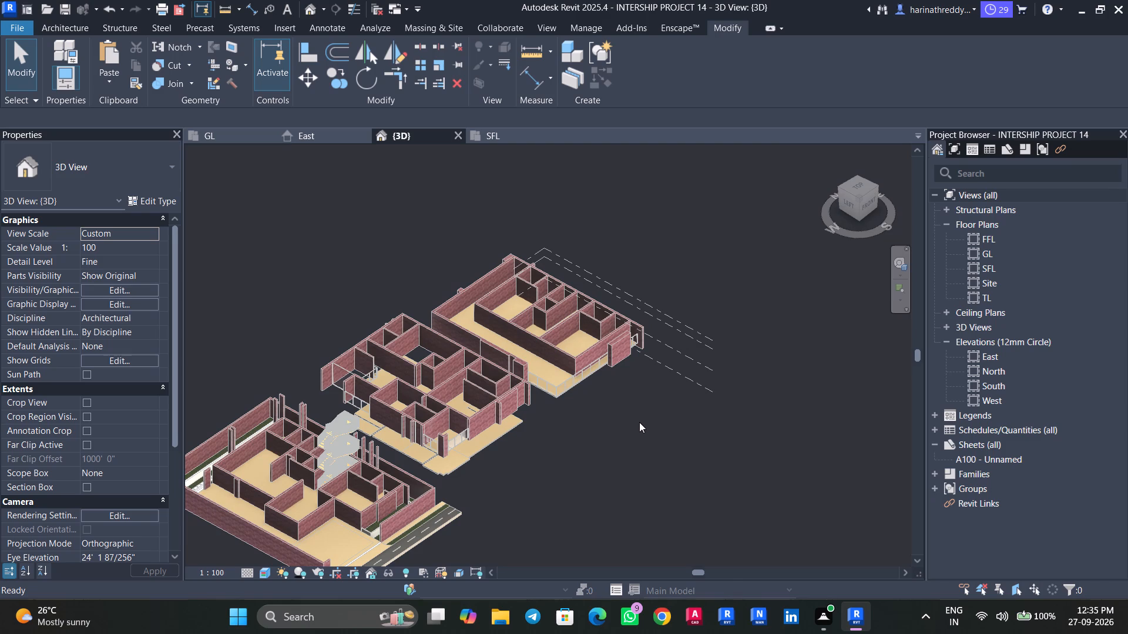
shift+middle_drag(517, 483, 644, 487)
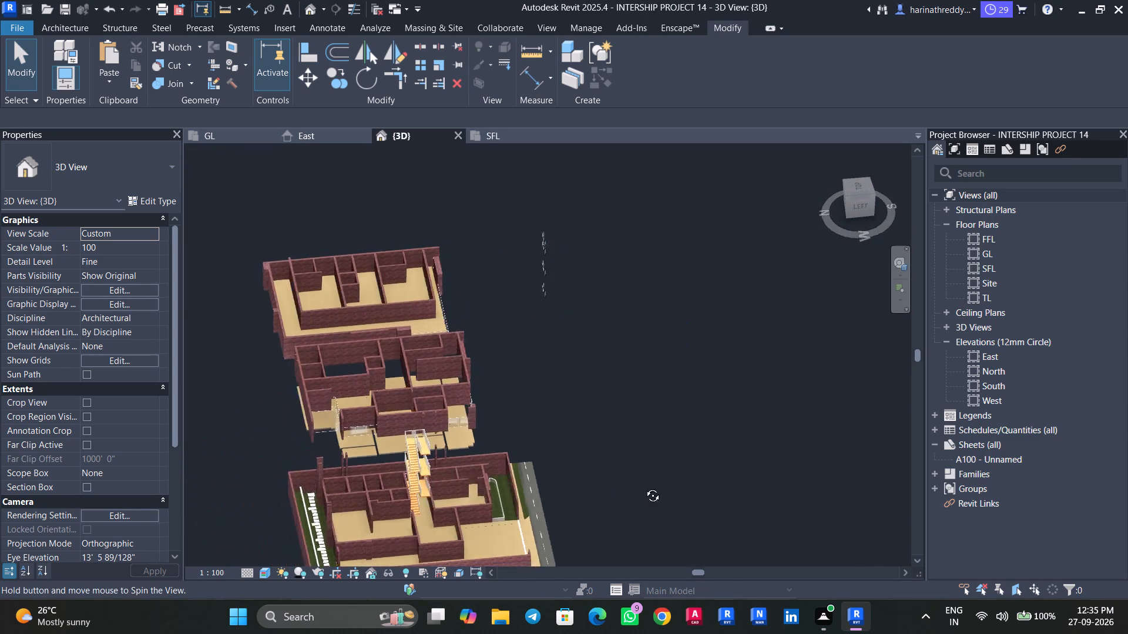
shift+middle_drag(644, 487, 460, 494)
Open the GL floor plan and select the inner main floor over the first-floor plan.
click(239, 135)
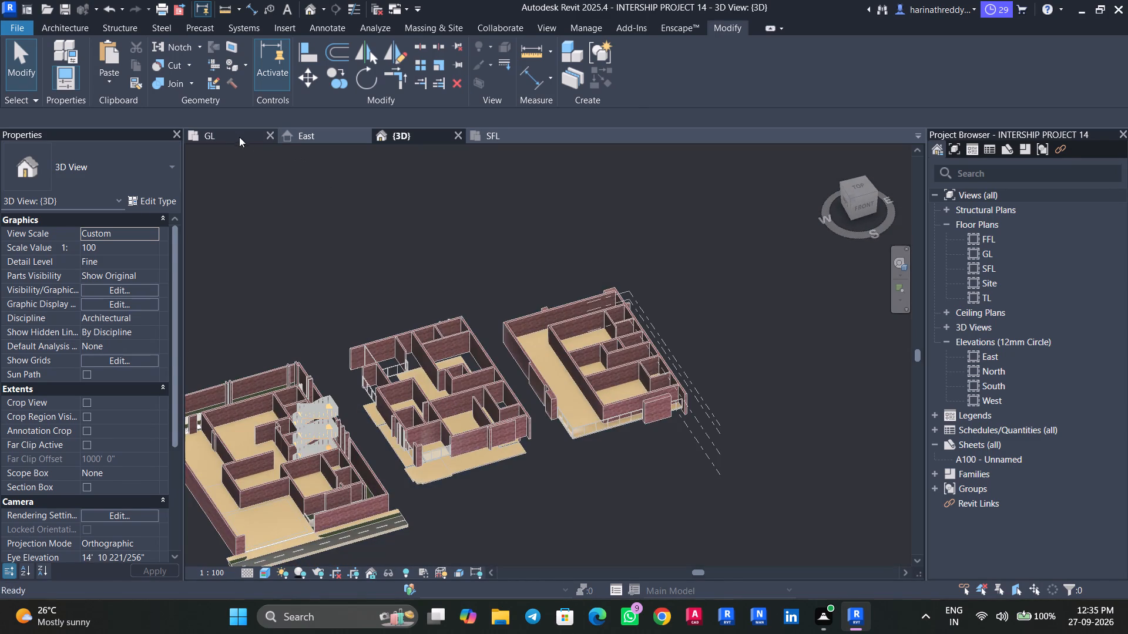
scroll(549, 394, up, 2)
scroll(549, 394, down, 1)
scroll(549, 394, up, 7)
key(Tab)
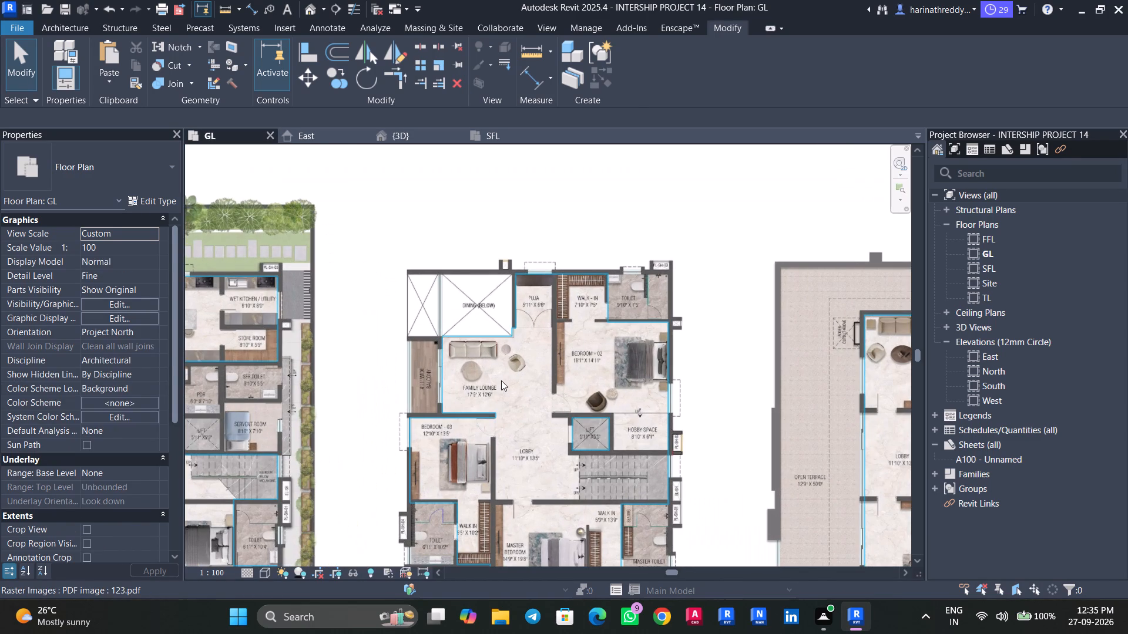
click(501, 380)
scroll(501, 380, down, 2)
middle_drag(501, 380, 505, 375)
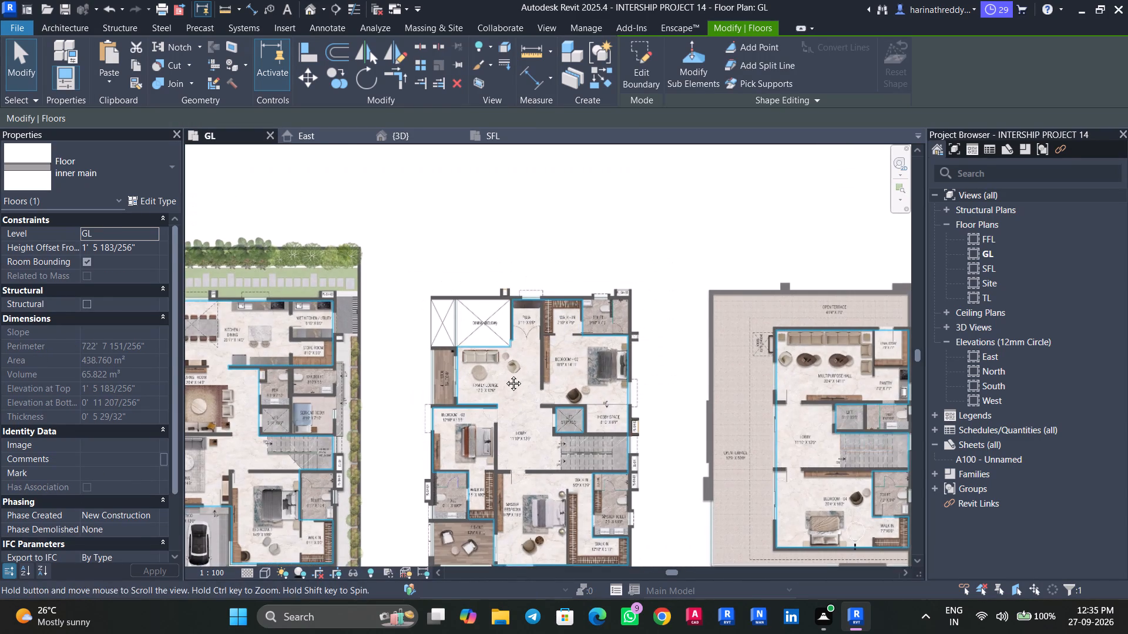
middle_drag(505, 375, 506, 373)
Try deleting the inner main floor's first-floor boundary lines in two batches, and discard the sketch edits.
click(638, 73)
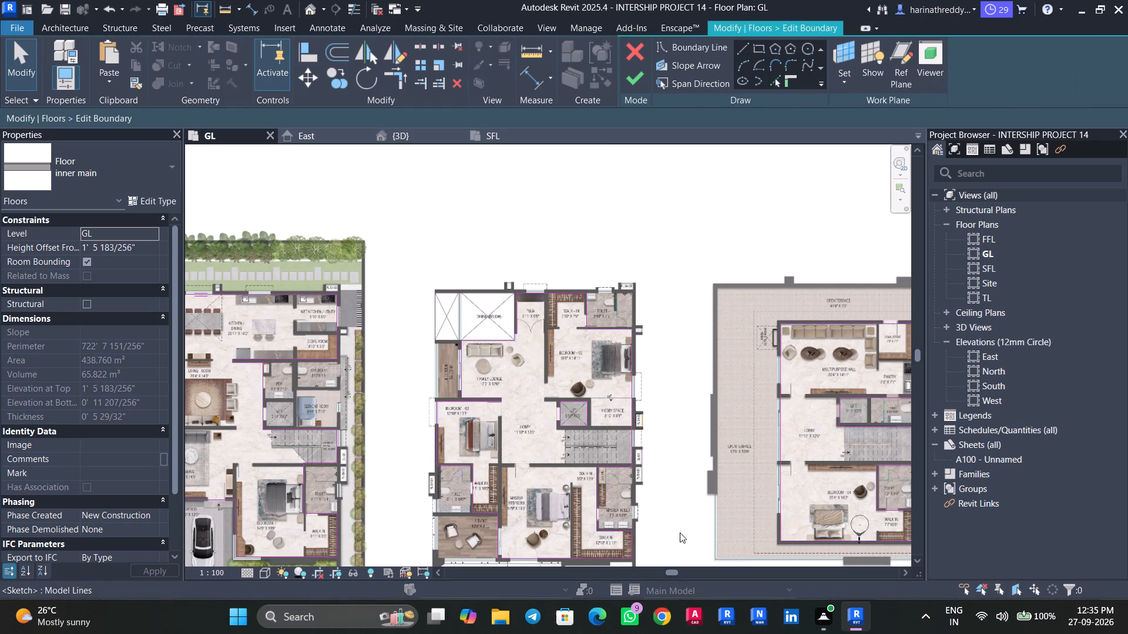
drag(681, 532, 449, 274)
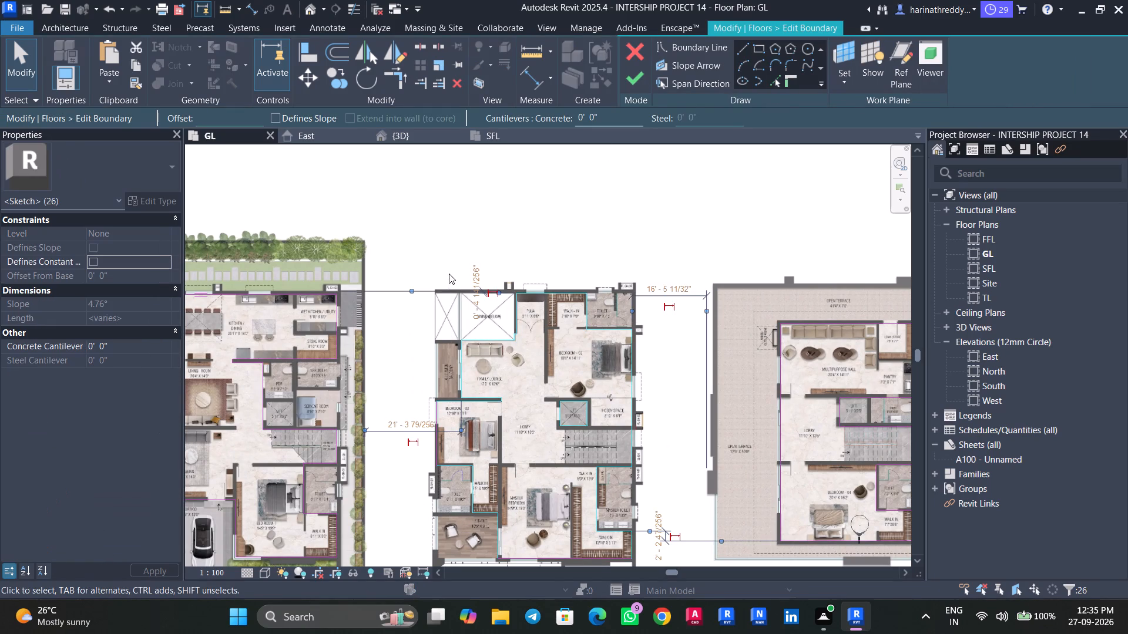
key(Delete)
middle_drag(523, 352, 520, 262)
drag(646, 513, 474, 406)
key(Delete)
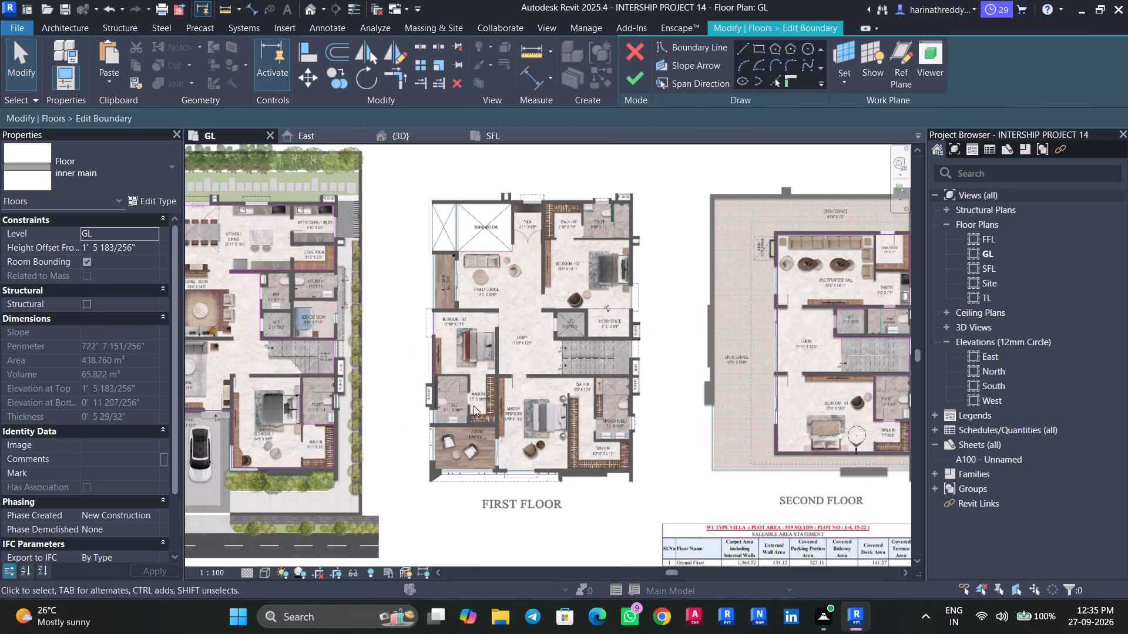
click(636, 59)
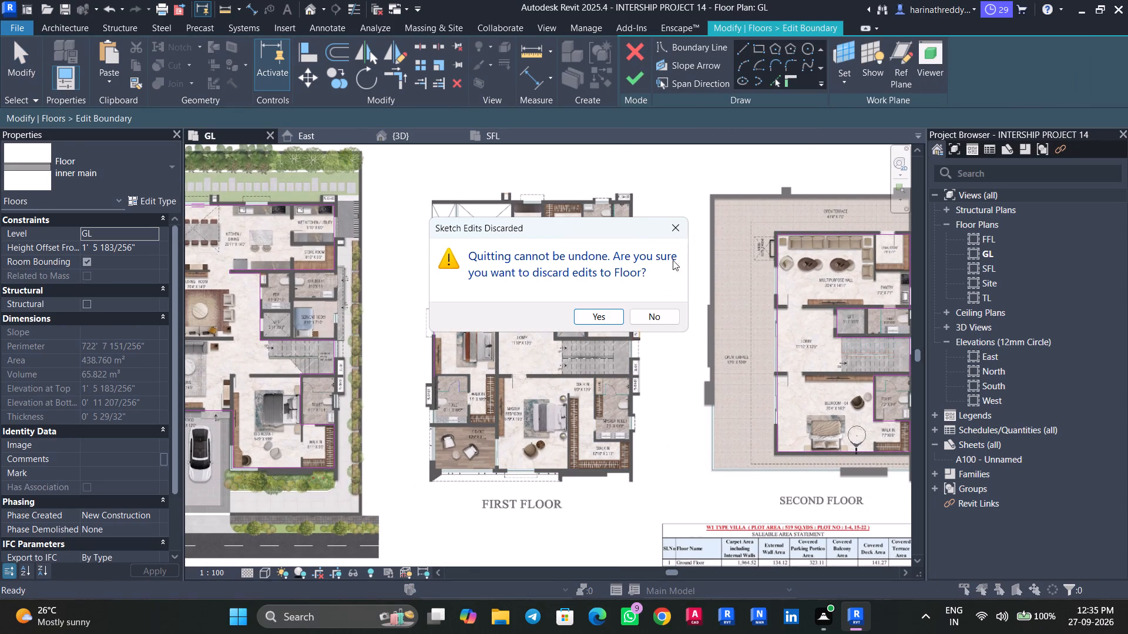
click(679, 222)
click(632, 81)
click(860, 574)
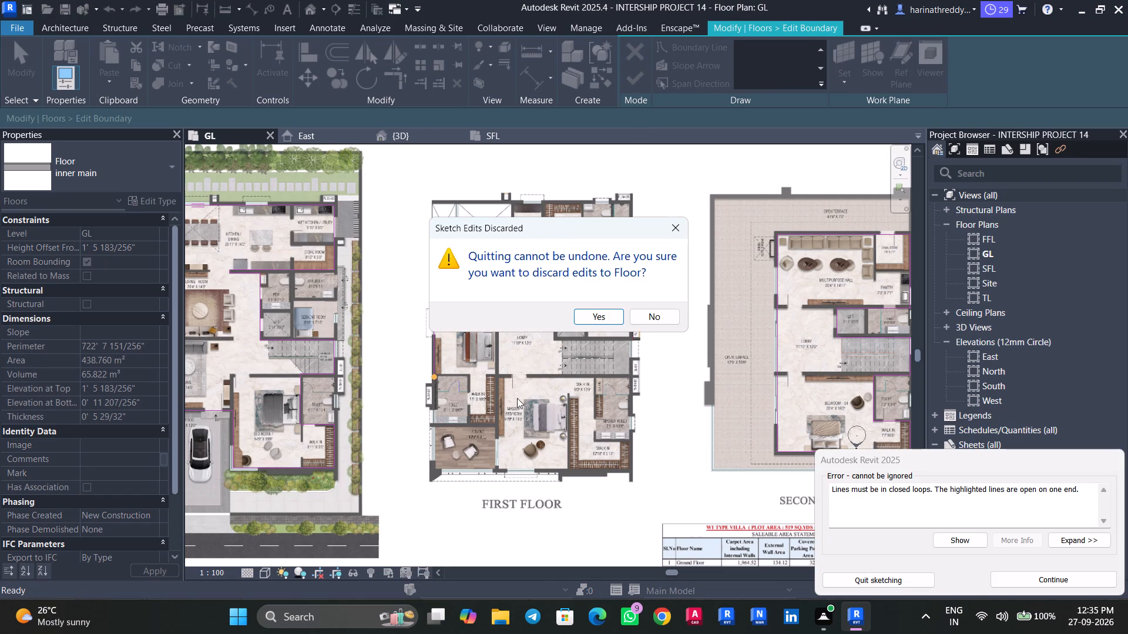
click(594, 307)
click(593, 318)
Edit the inner main floor's boundary and delete all its sketch lines over the first-floor plan.
click(510, 364)
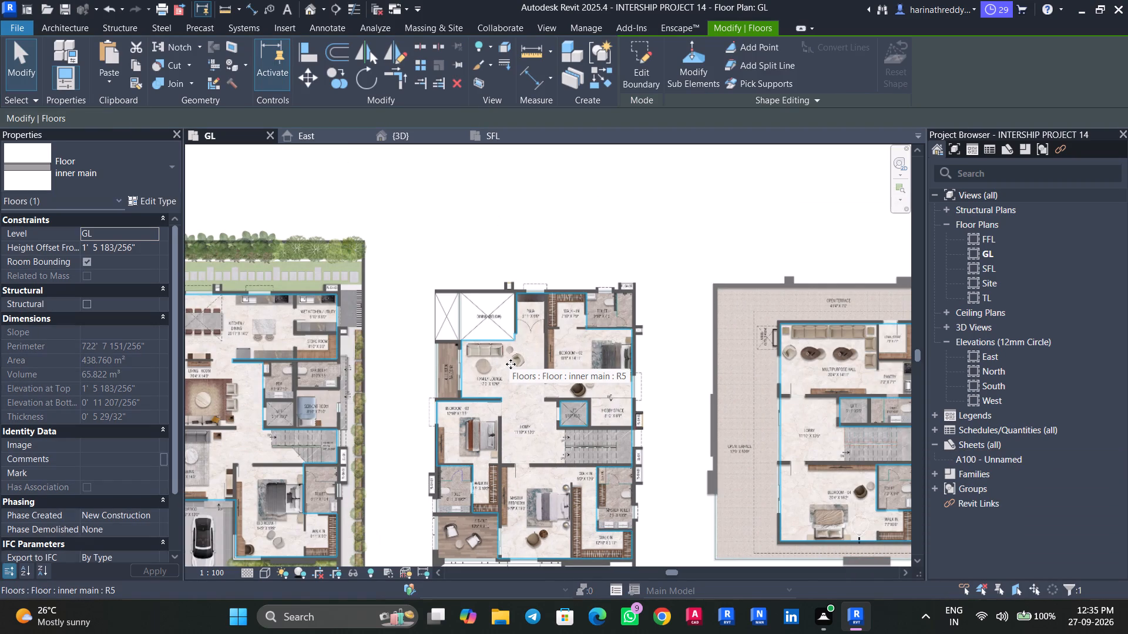
click(639, 74)
middle_drag(607, 480, 623, 443)
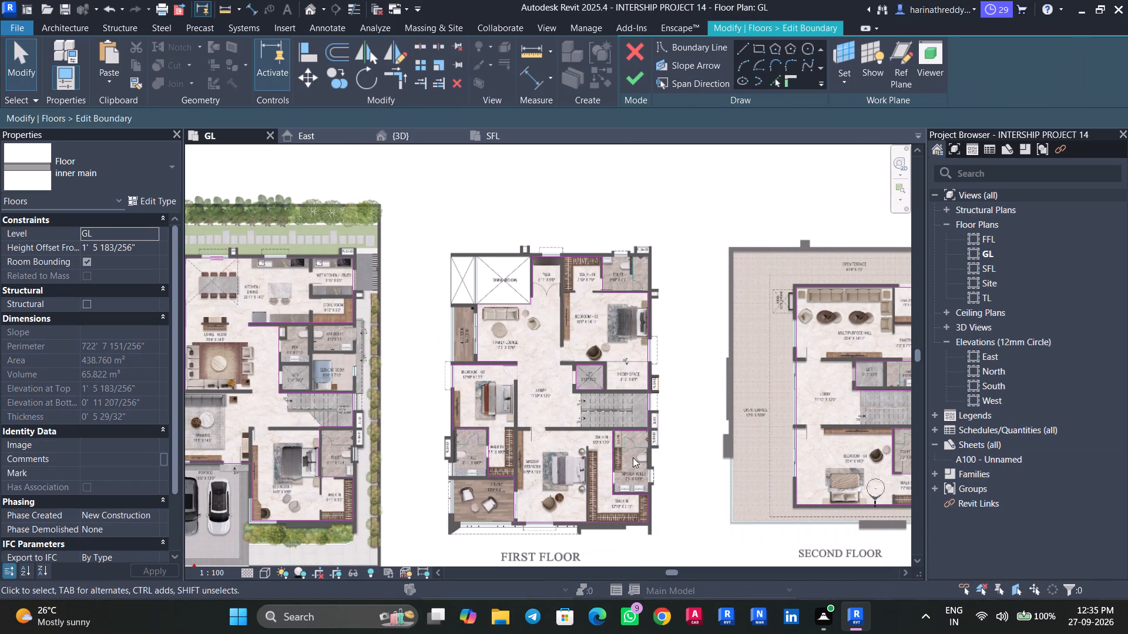
drag(696, 552, 442, 249)
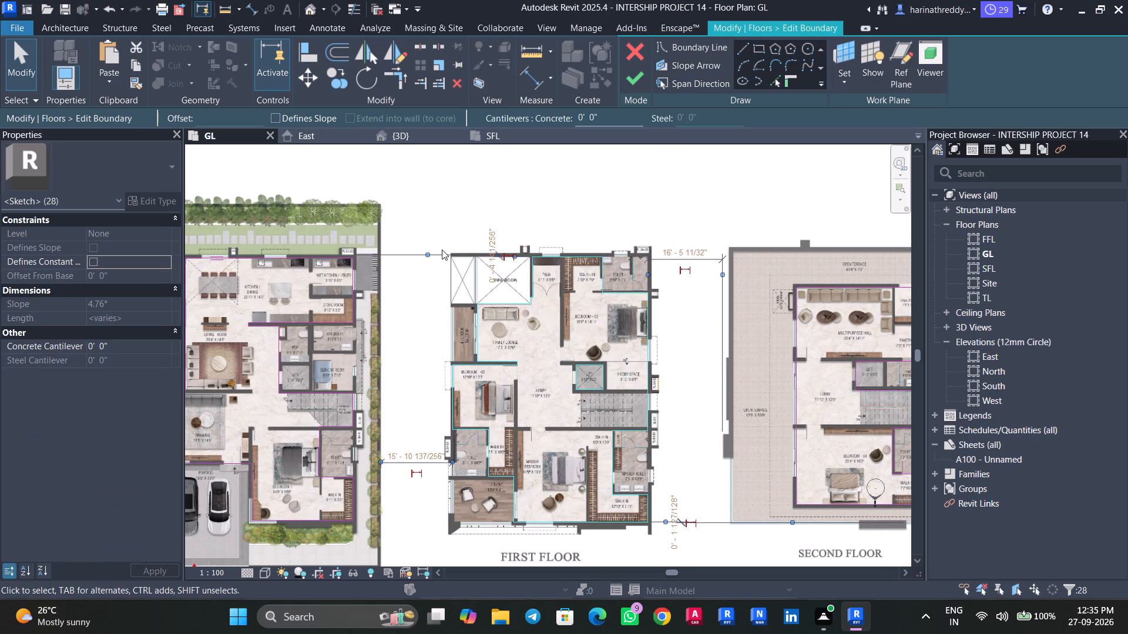
key(Delete)
click(352, 11)
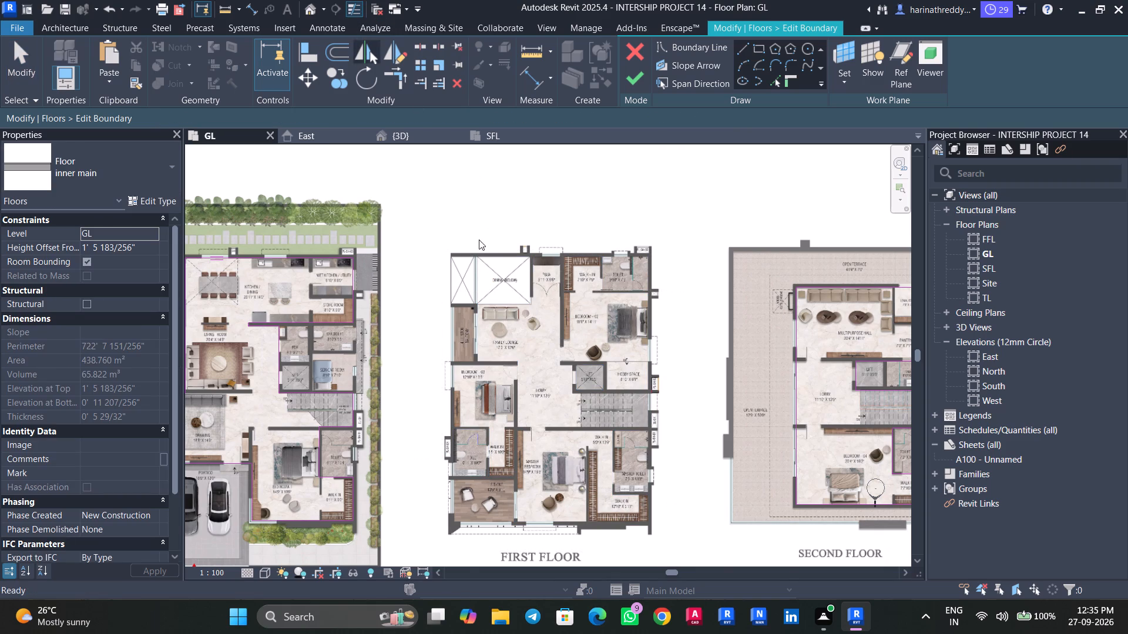
Duplicate the inner main floor type as inner main 2.
scroll(507, 303, up, 5)
click(166, 199)
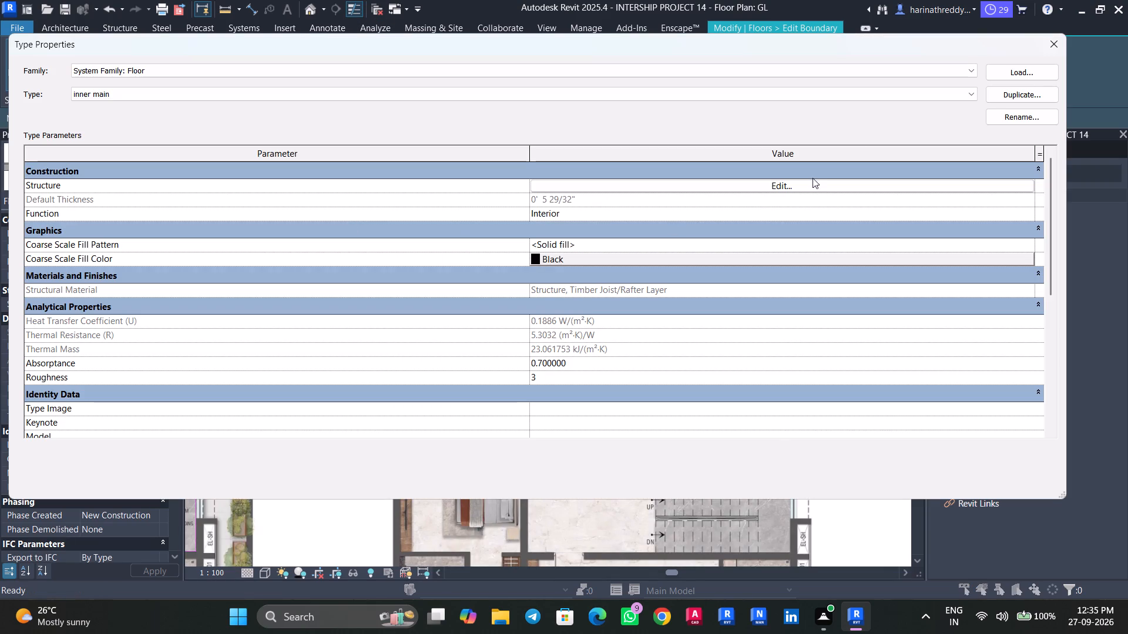
click(993, 96)
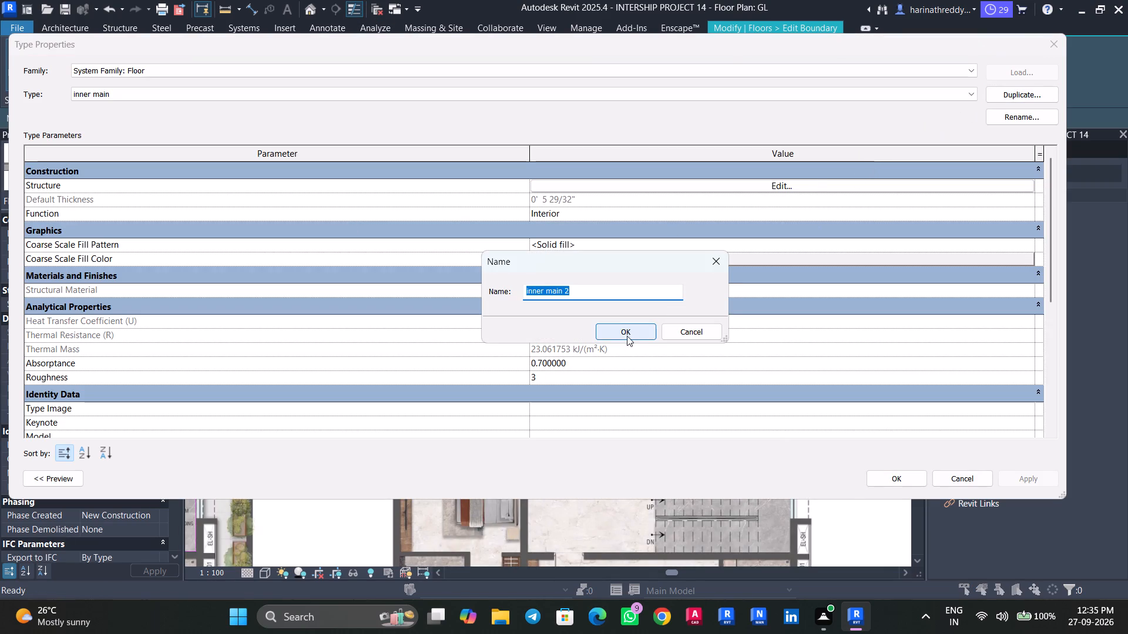
click(627, 335)
click(886, 477)
Draw a floor boundary line along the inside of the first-floor Puja's window wall, ending at the wall face beside the Walk-in.
scroll(532, 266, up, 4)
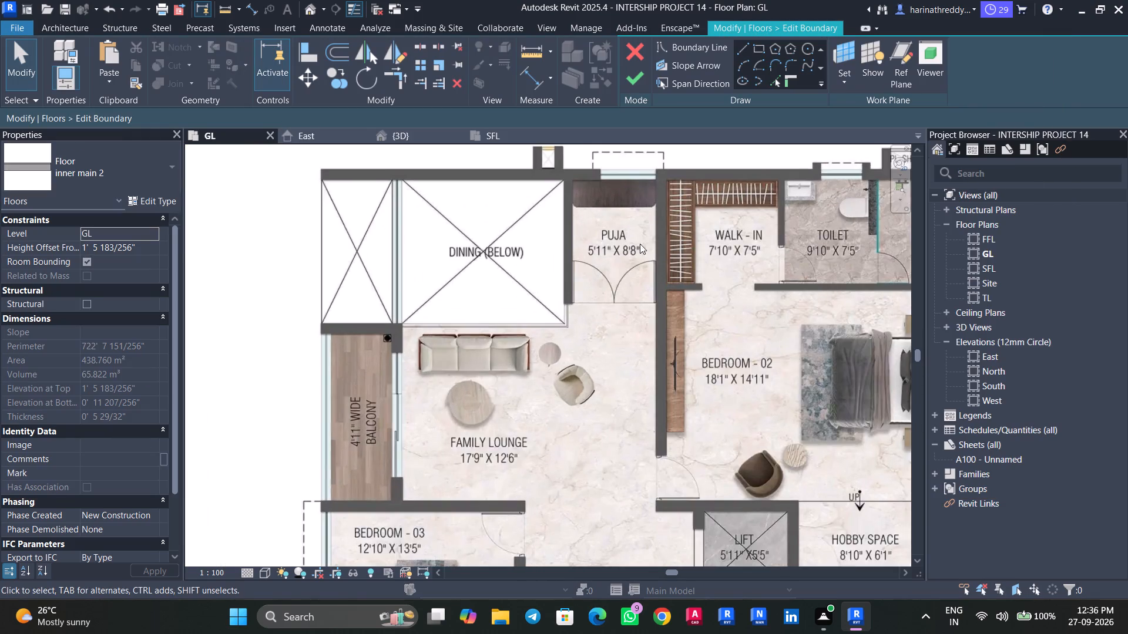
scroll(649, 215, up, 1)
middle_drag(649, 215, 595, 298)
click(740, 48)
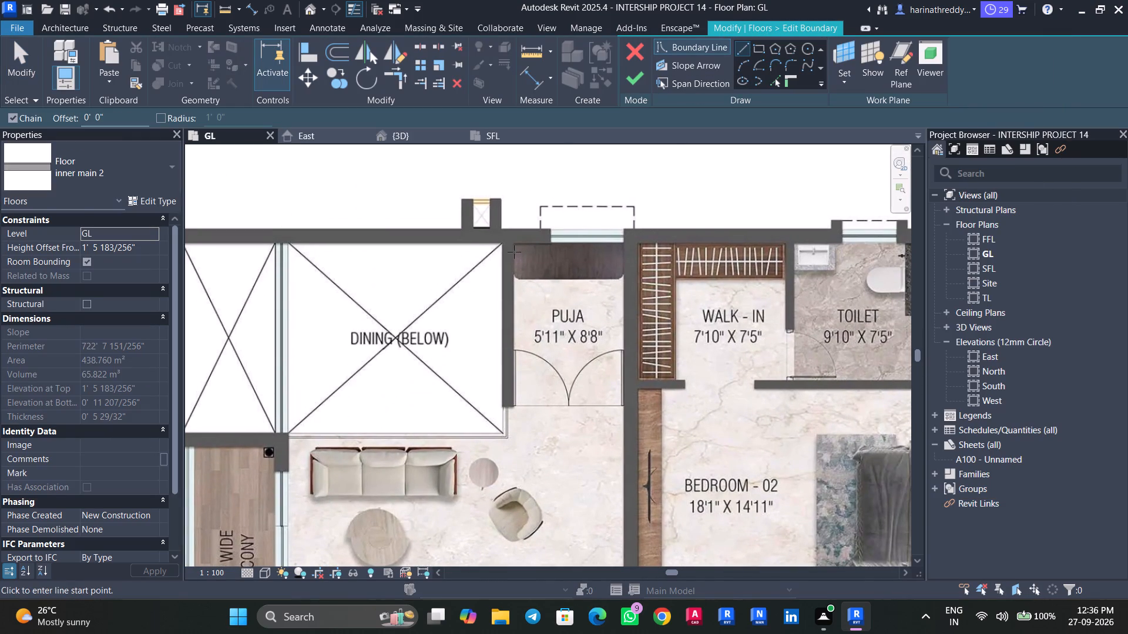
scroll(515, 246, up, 6)
middle_drag(519, 261, 509, 282)
middle_drag(505, 286, 505, 287)
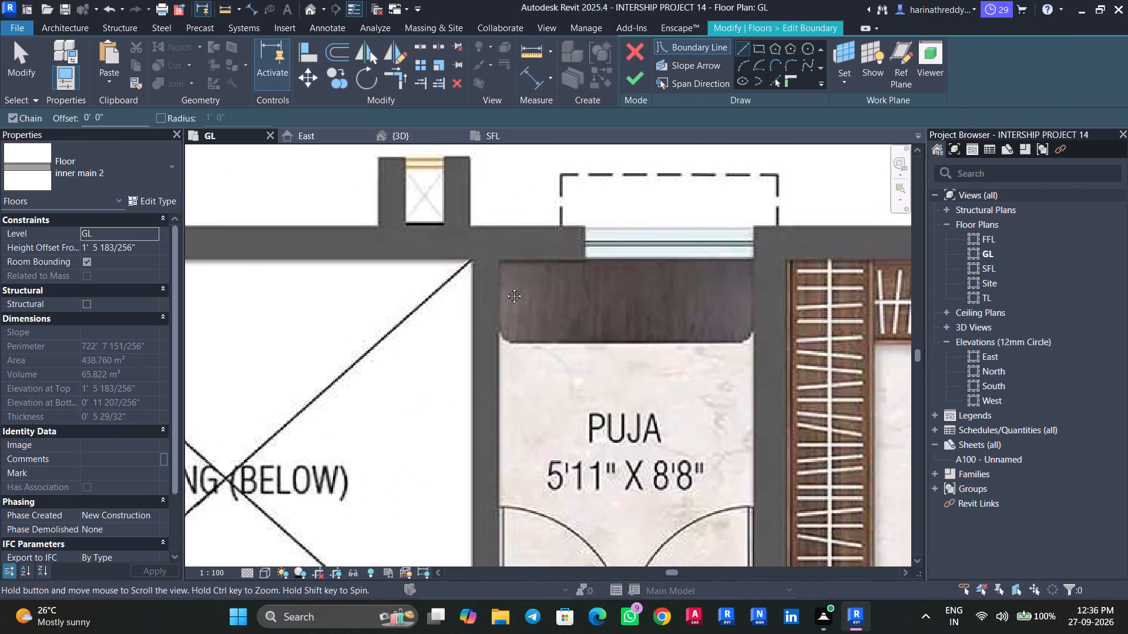
middle_drag(505, 287, 466, 319)
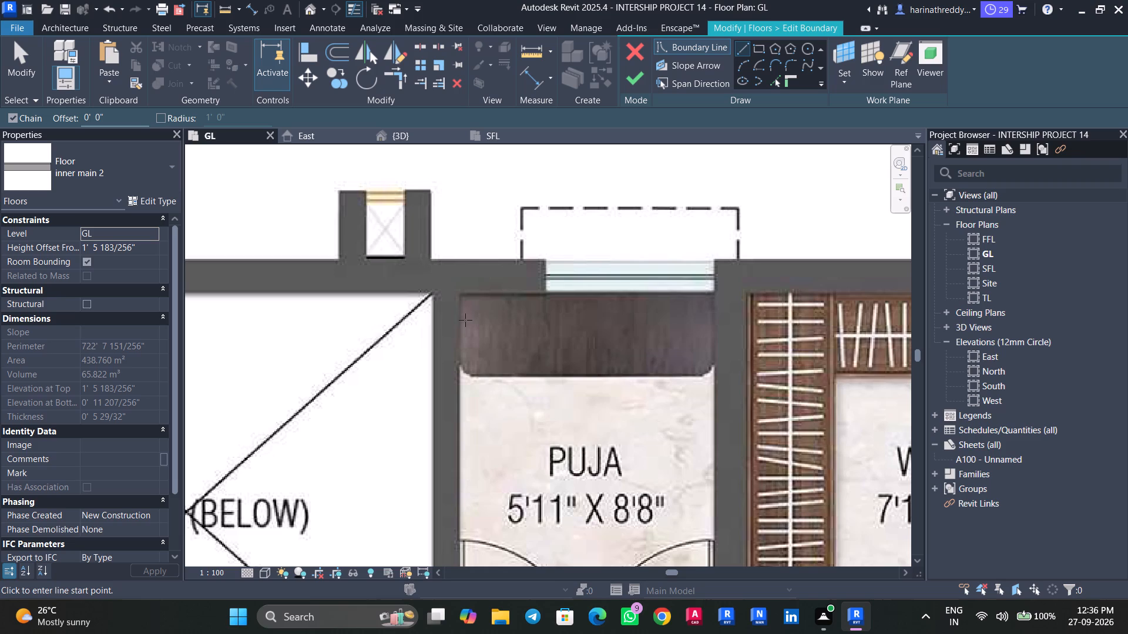
scroll(463, 298, up, 3)
click(456, 294)
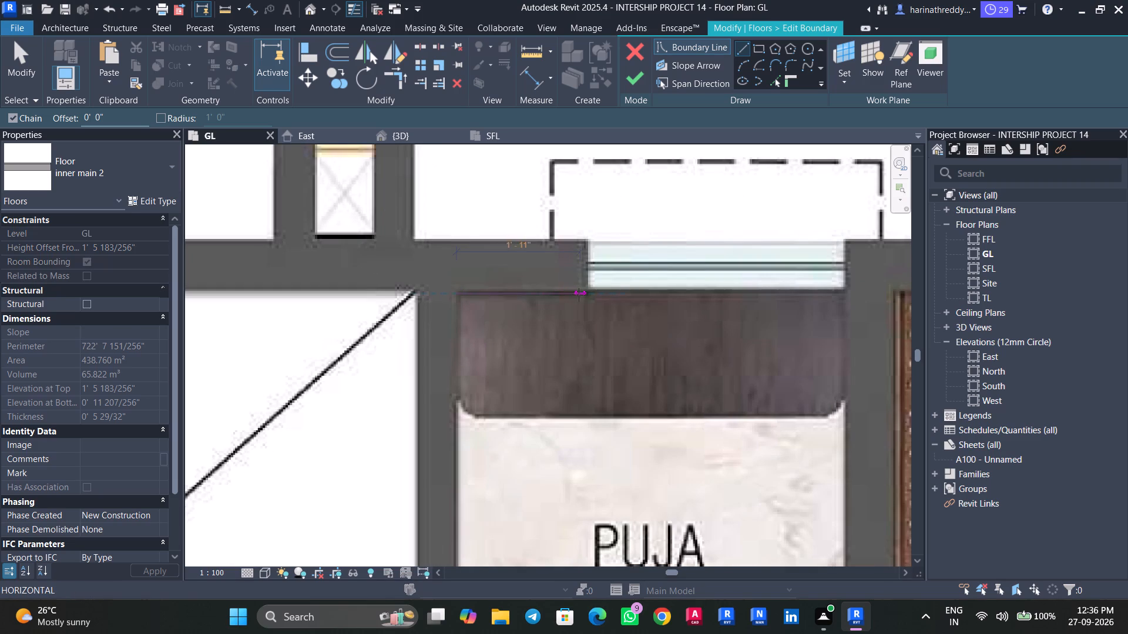
click(361, 8)
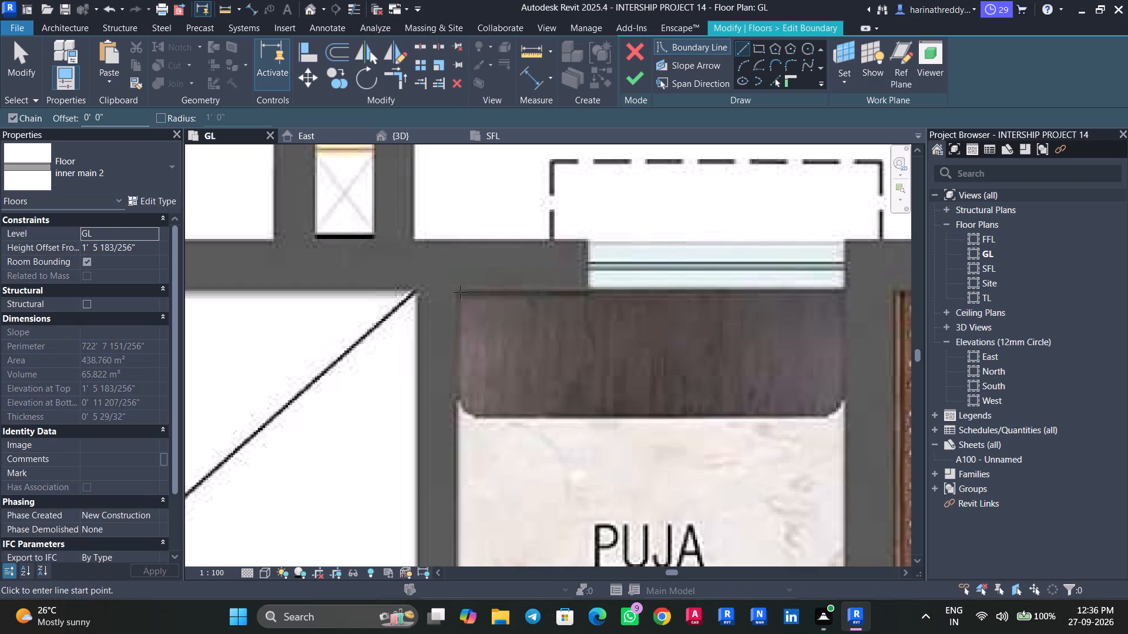
click(458, 292)
middle_drag(640, 293, 435, 290)
scroll(641, 287, down, 2)
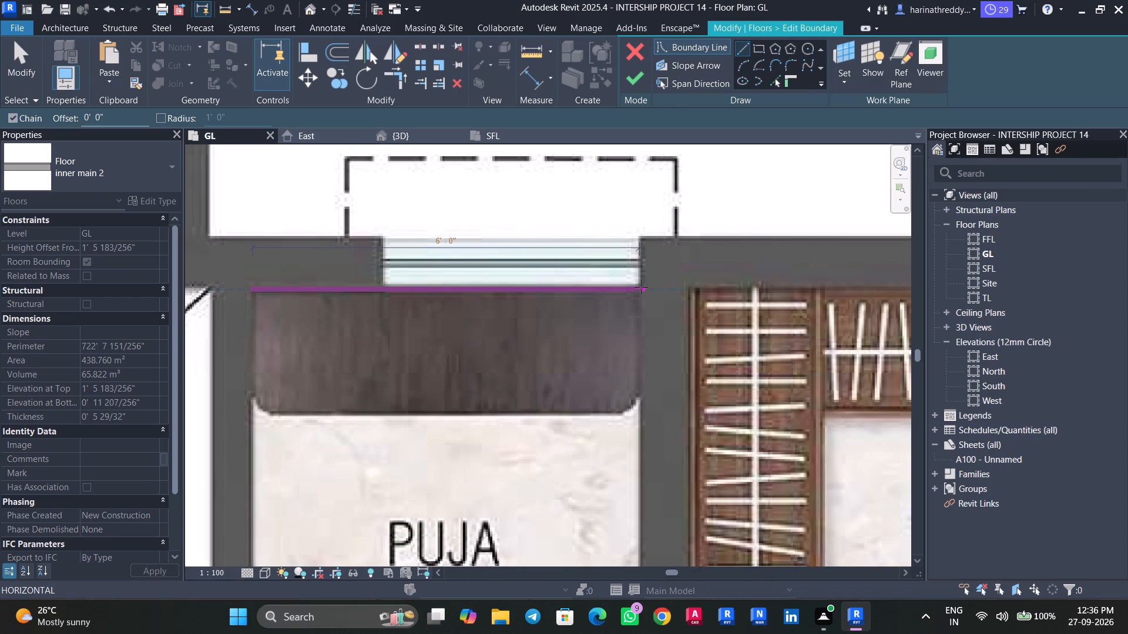
scroll(641, 287, down, 3)
scroll(637, 286, up, 1)
scroll(637, 286, down, 5)
middle_drag(637, 286, 522, 286)
scroll(522, 286, down, 2)
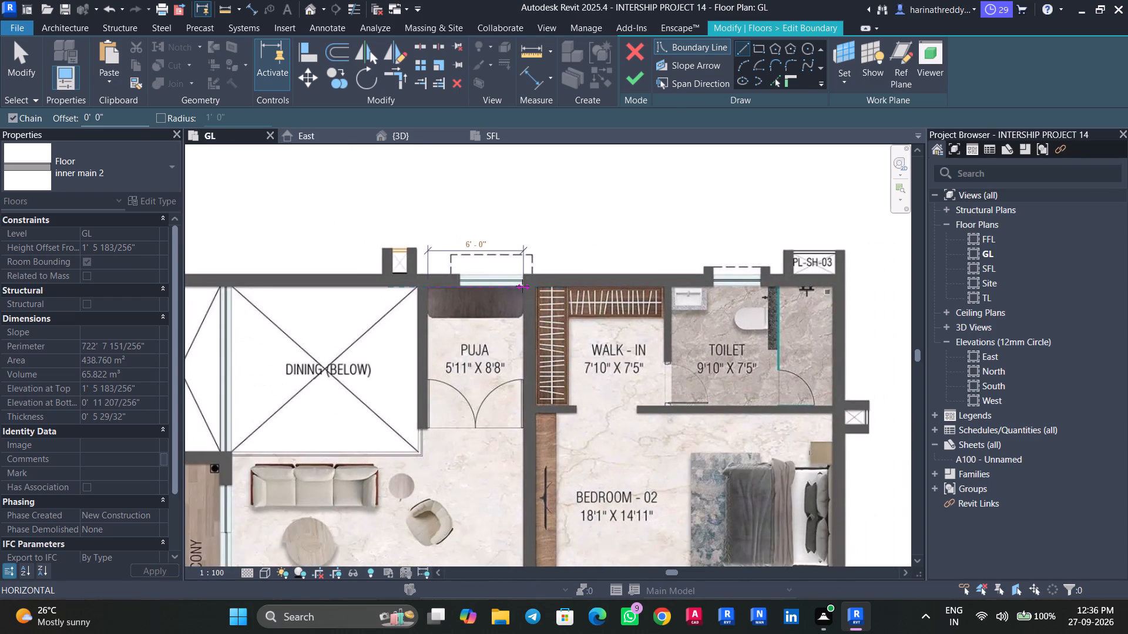
scroll(522, 286, up, 8)
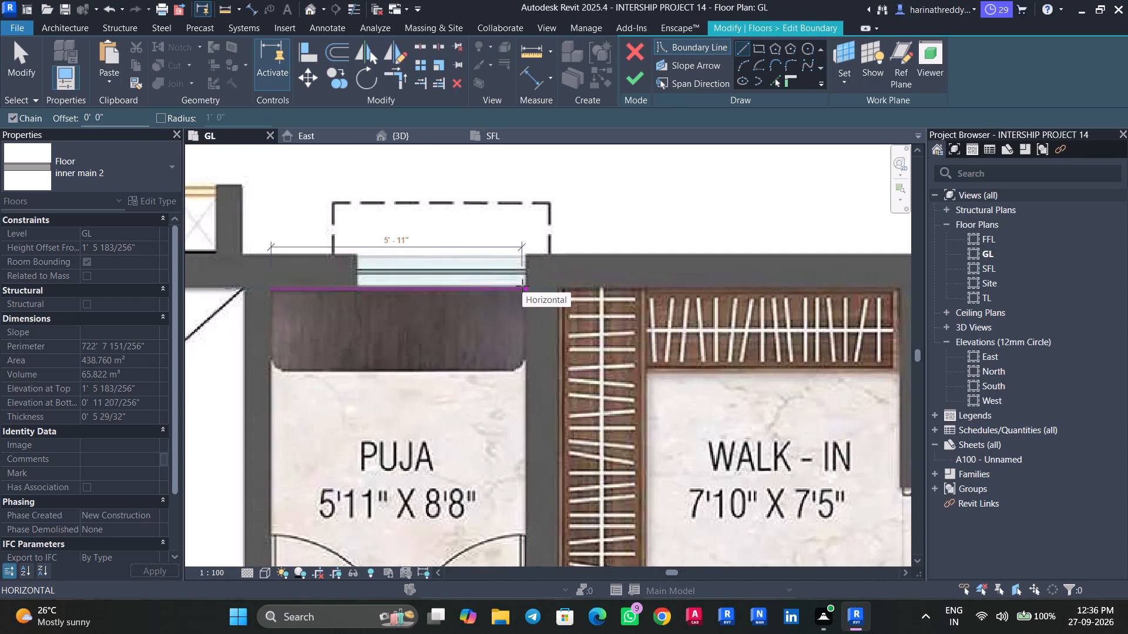
scroll(522, 286, up, 3)
click(572, 289)
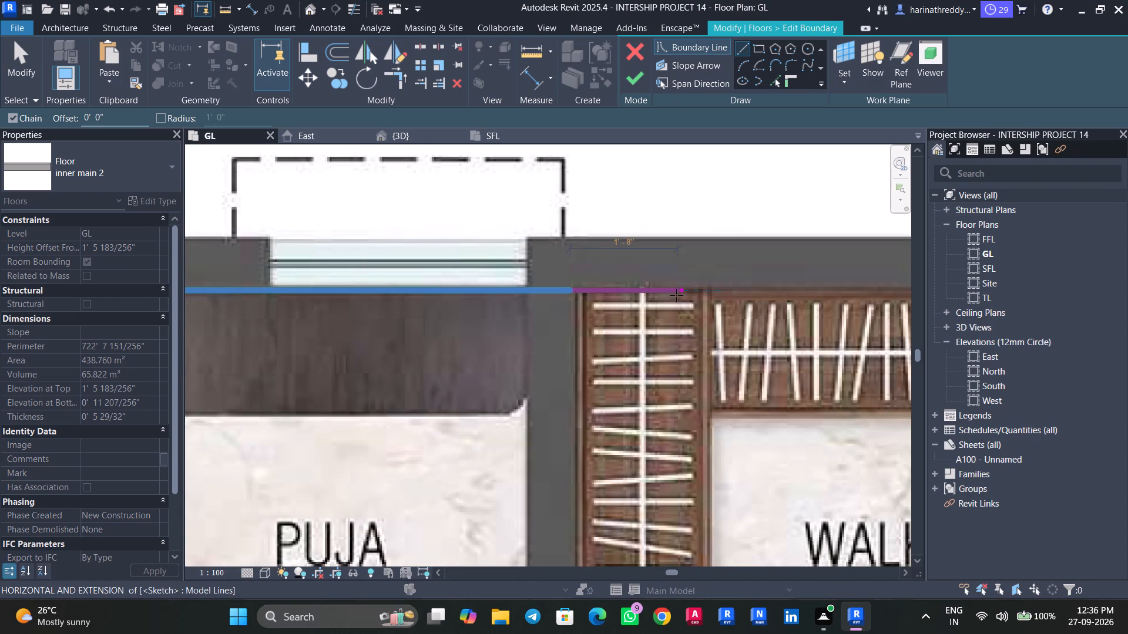
Continue the boundary about 8' 2" along the Walk-in's outer wall to the near face of the toilet partition.
middle_drag(676, 295, 358, 294)
middle_drag(622, 292, 428, 292)
click(583, 288)
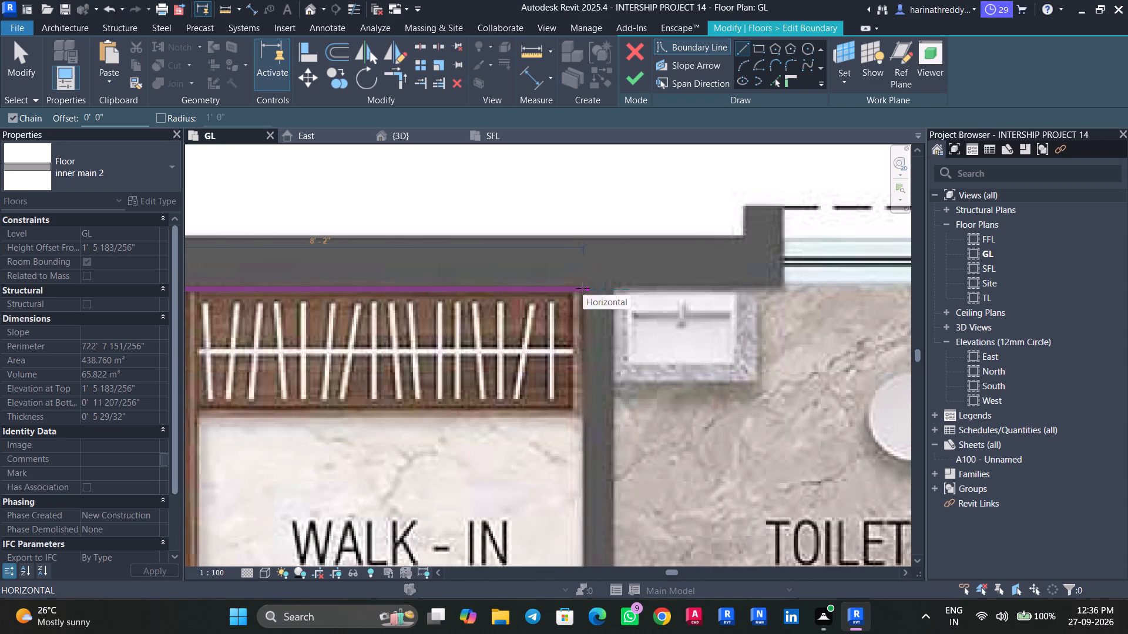
scroll(580, 333, down, 8)
middle_drag(580, 340, 559, 264)
scroll(568, 368, up, 3)
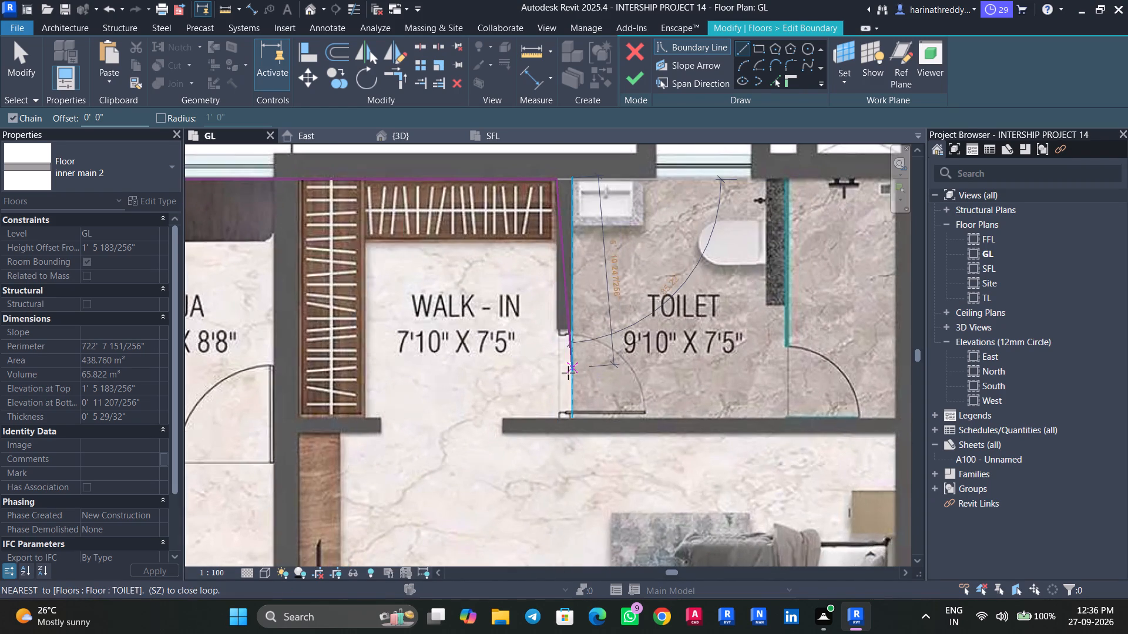
scroll(560, 428, up, 4)
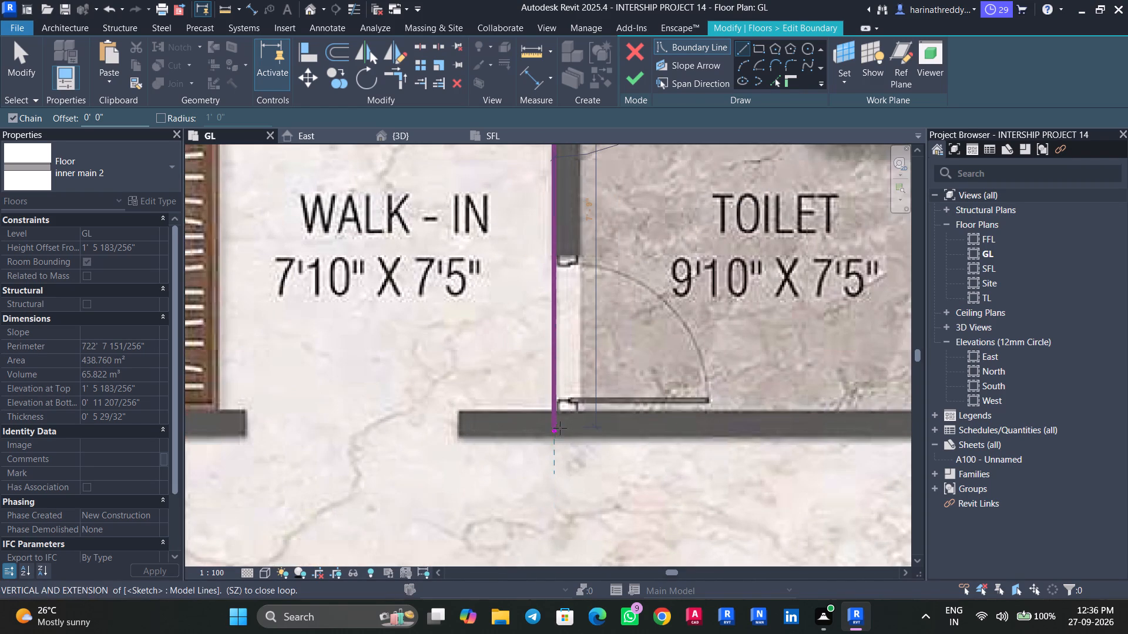
scroll(559, 439, down, 2)
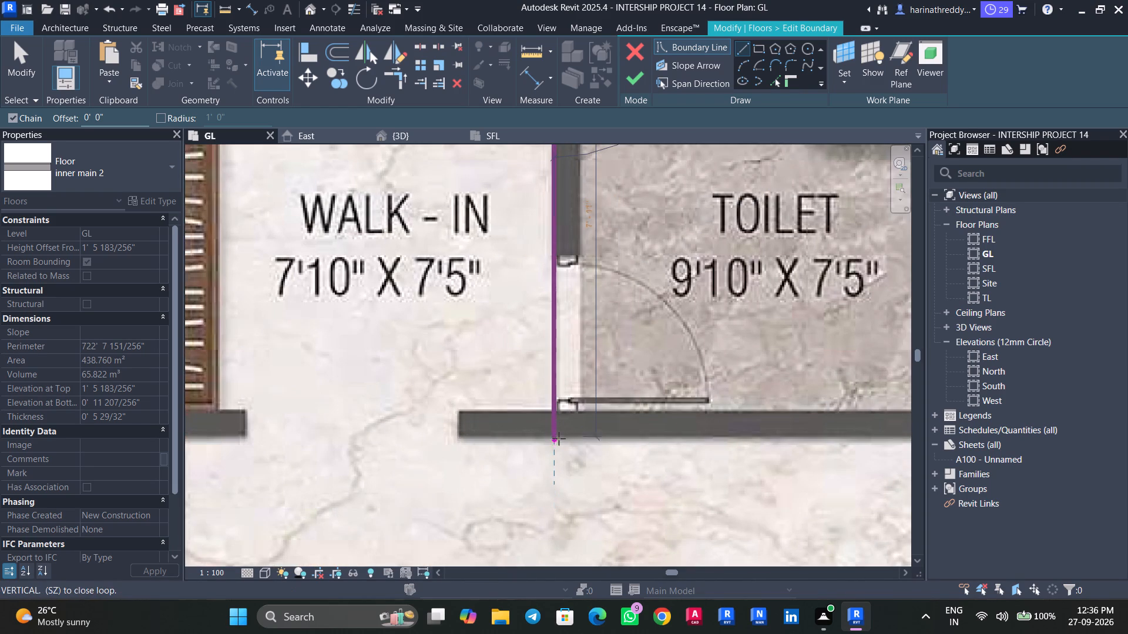
scroll(559, 439, down, 5)
scroll(571, 267, up, 8)
key(Escape)
key(Escape)
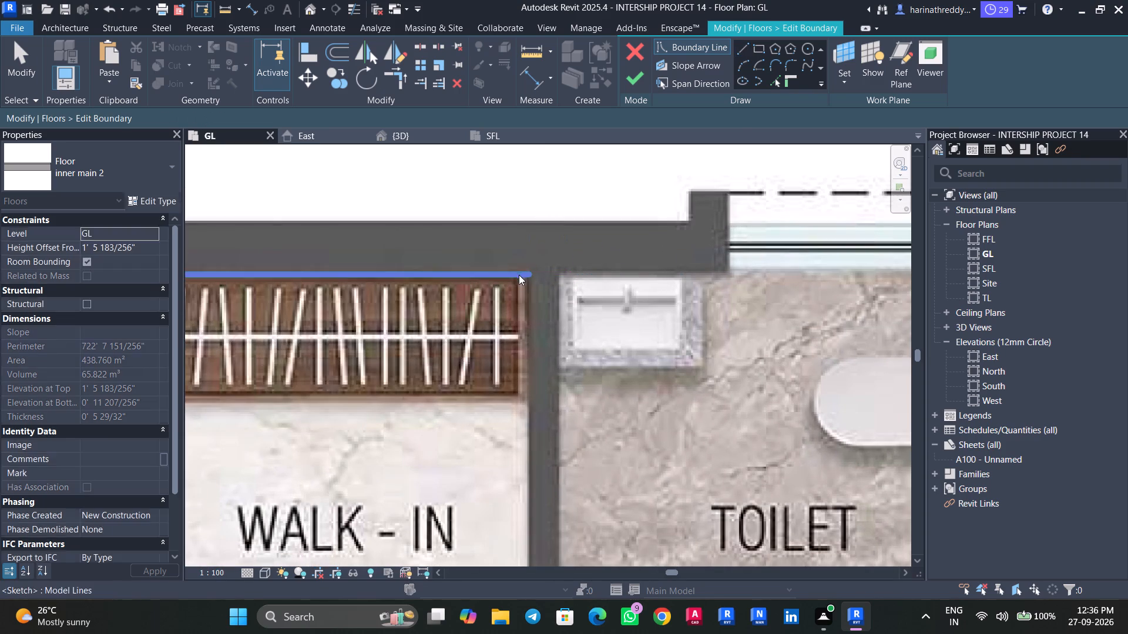
Stretch the Walk-in boundary line to the toilet-side face of the partition, about 8' 7" long.
click(519, 274)
scroll(519, 274, up, 5)
drag(536, 274, 585, 272)
drag(583, 272, 591, 272)
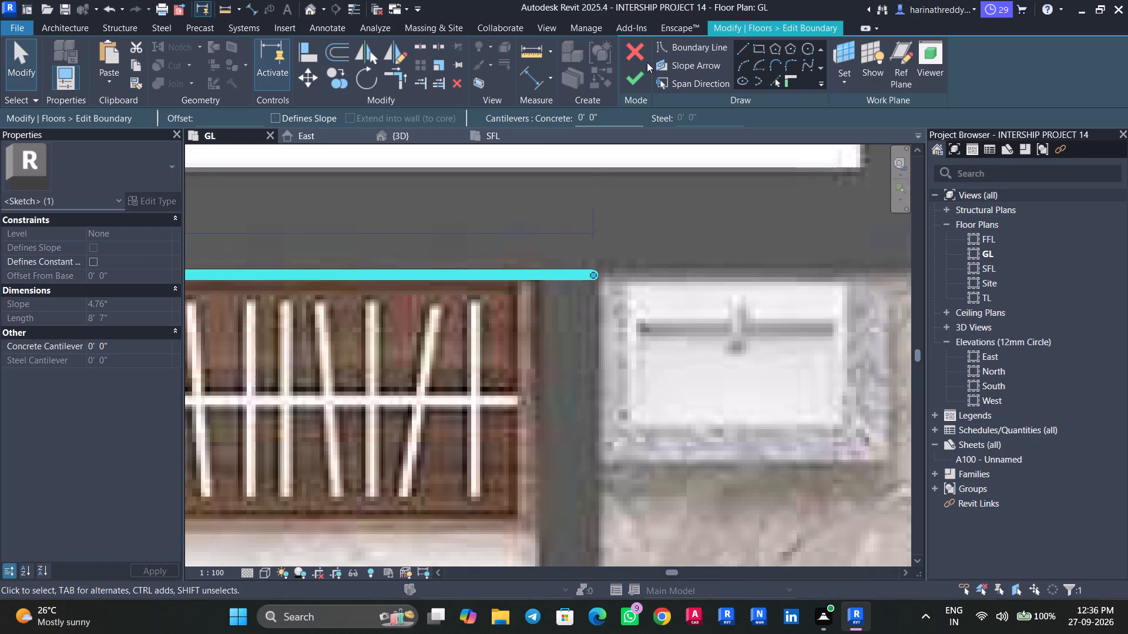
Draw boundary lines along the partition's toilet-side face and the toilet wall's Bedroom-02 face to the inner face of the outer wall.
click(745, 45)
click(595, 278)
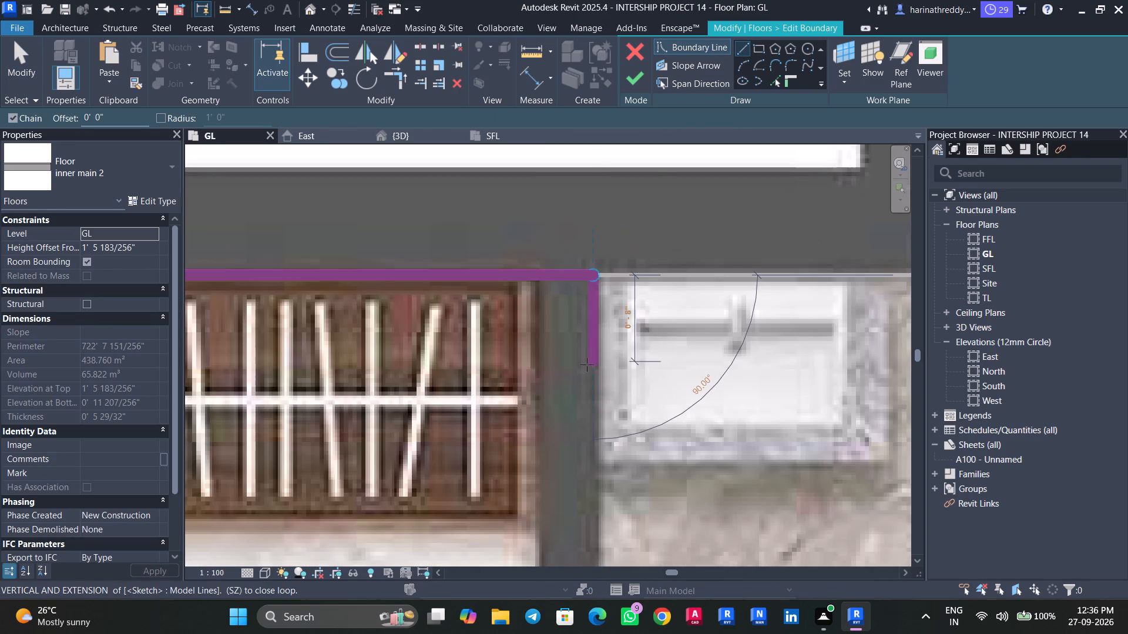
scroll(587, 365, down, 13)
middle_drag(590, 384, 553, 209)
scroll(549, 329, up, 8)
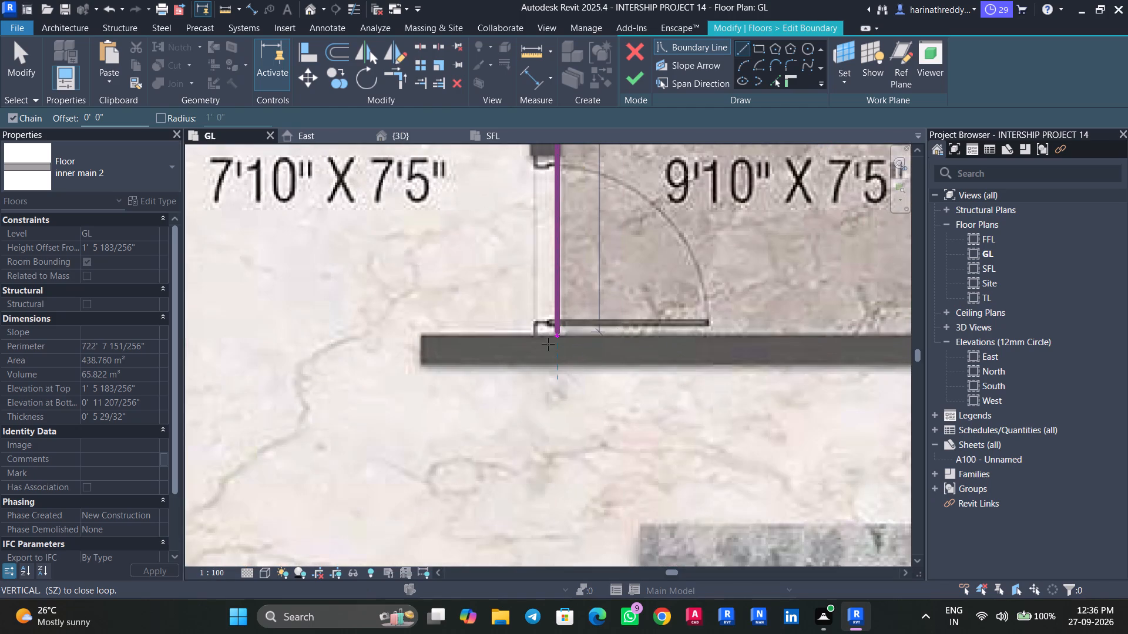
click(557, 363)
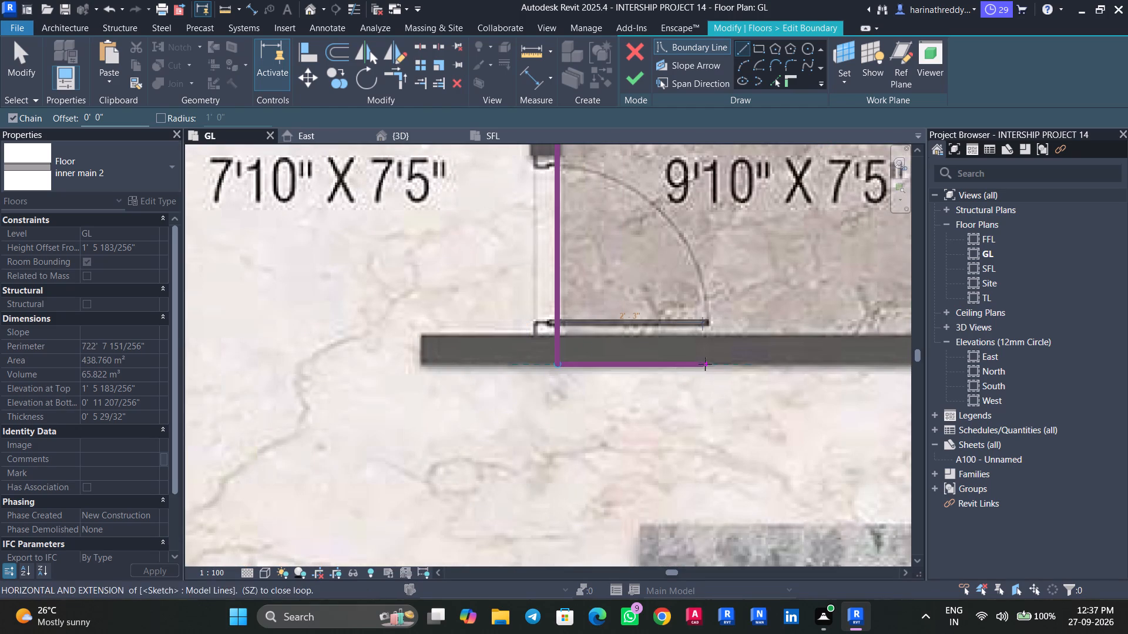
middle_drag(705, 364, 443, 358)
middle_drag(693, 358, 356, 352)
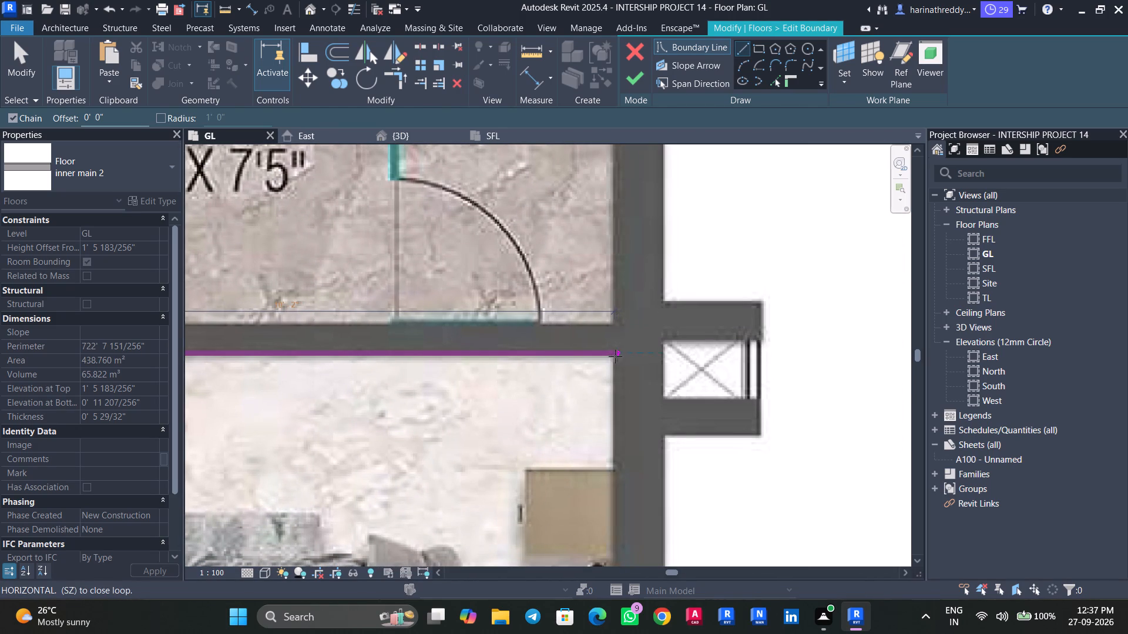
scroll(612, 355, up, 4)
click(612, 355)
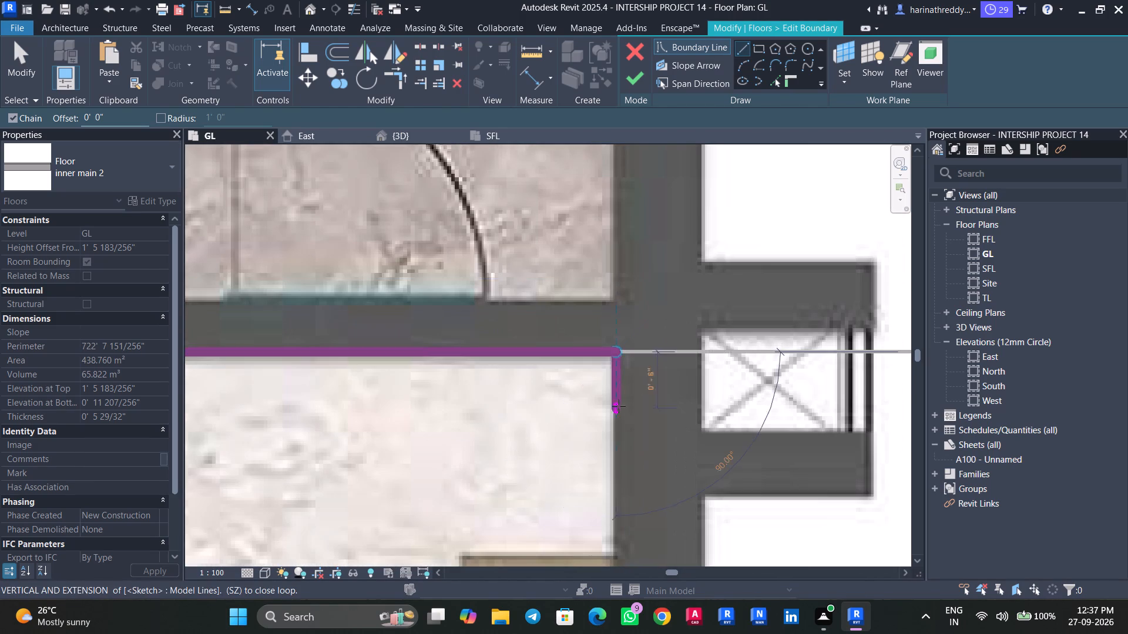
Continue the floor boundary along the inner face of the outer wall to the Hobby Space's corner at the staircase wall.
scroll(619, 406, down, 13)
middle_drag(619, 410, 580, 235)
middle_drag(593, 408, 577, 250)
middle_drag(578, 356, 575, 238)
scroll(560, 333, up, 5)
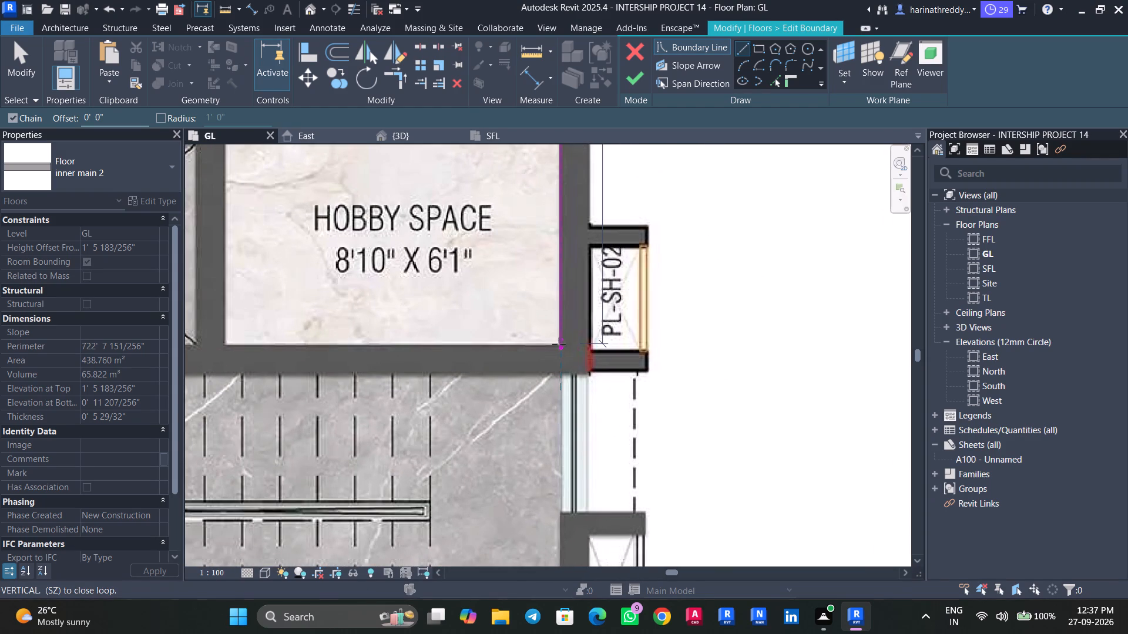
click(559, 343)
Extend the boundary along the outer wall past the staircase, fitting its end to the stair-side face of the wall behind the Master Toilet.
middle_drag(430, 342, 606, 342)
scroll(606, 342, down, 5)
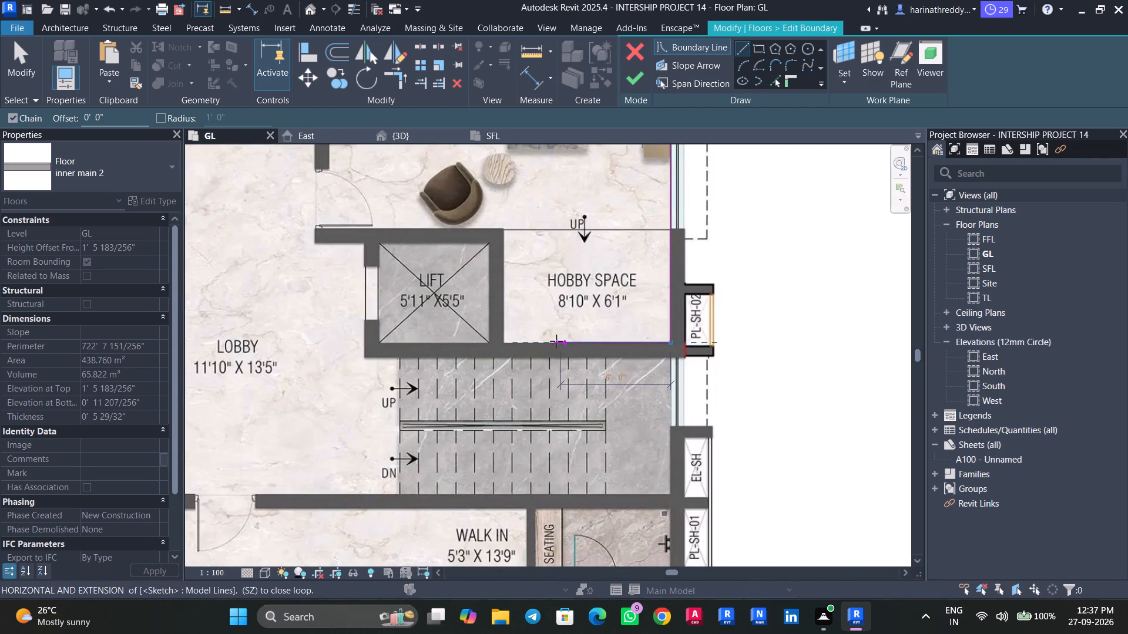
middle_drag(508, 341, 578, 323)
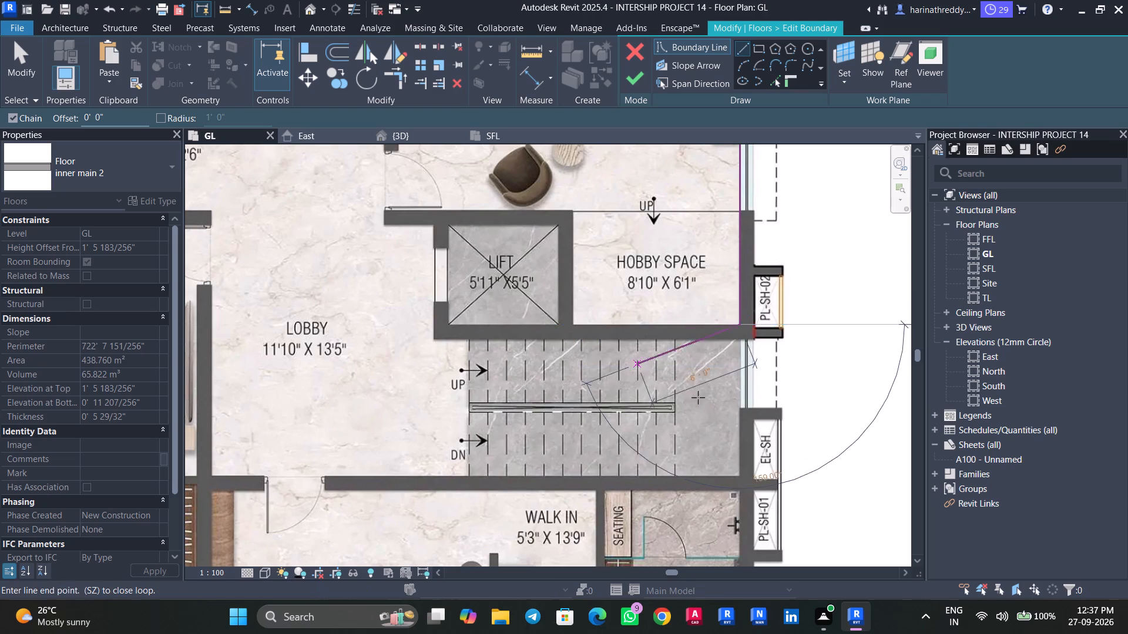
click(740, 477)
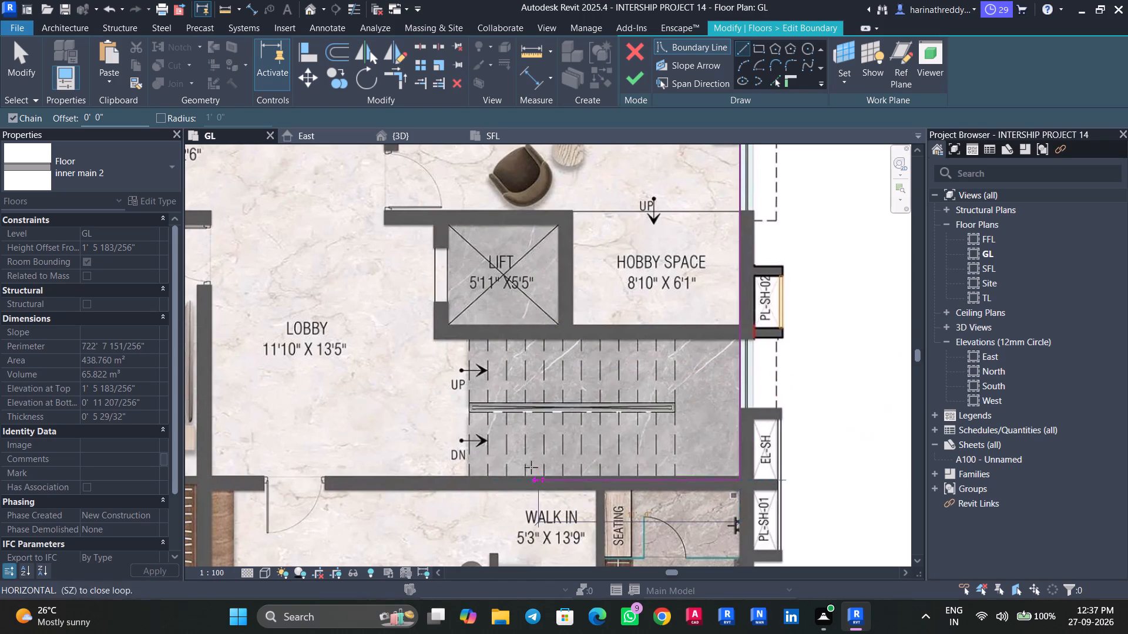
key(Escape)
key(Escape)
scroll(726, 473, up, 4)
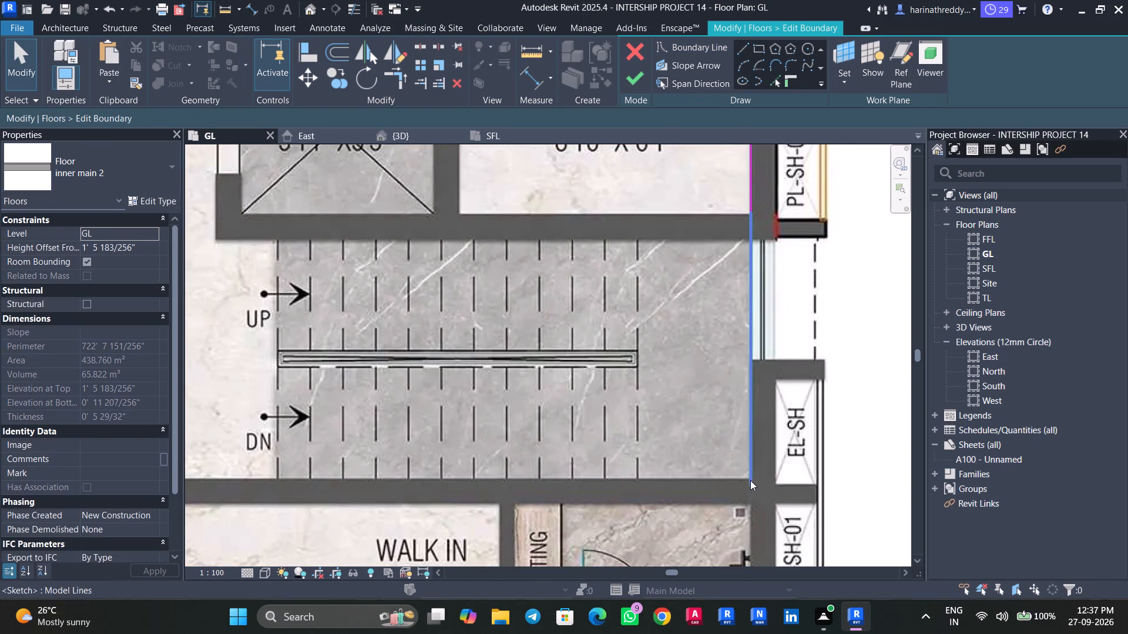
click(750, 480)
scroll(747, 483, up, 1)
scroll(747, 483, down, 1)
scroll(747, 483, up, 3)
drag(753, 485, 751, 475)
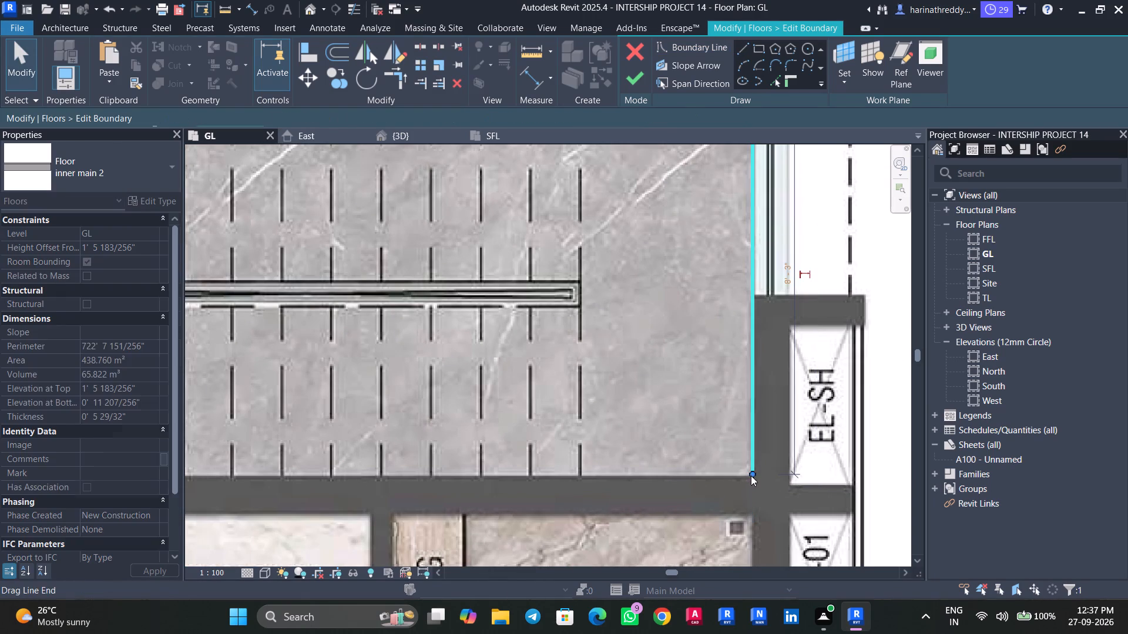
Draw a boundary line about 7' 10" long along the stair-side wall face, ending in line with the Master Toilet partition's Walk-in face.
click(740, 48)
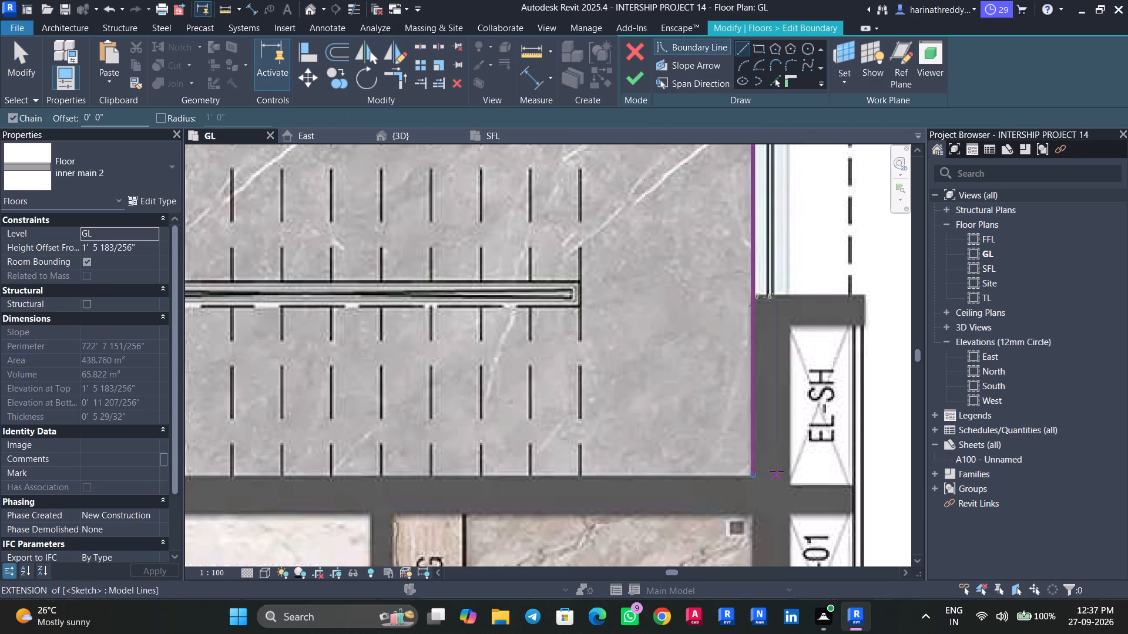
click(753, 477)
middle_drag(623, 476, 811, 453)
middle_drag(634, 458, 785, 446)
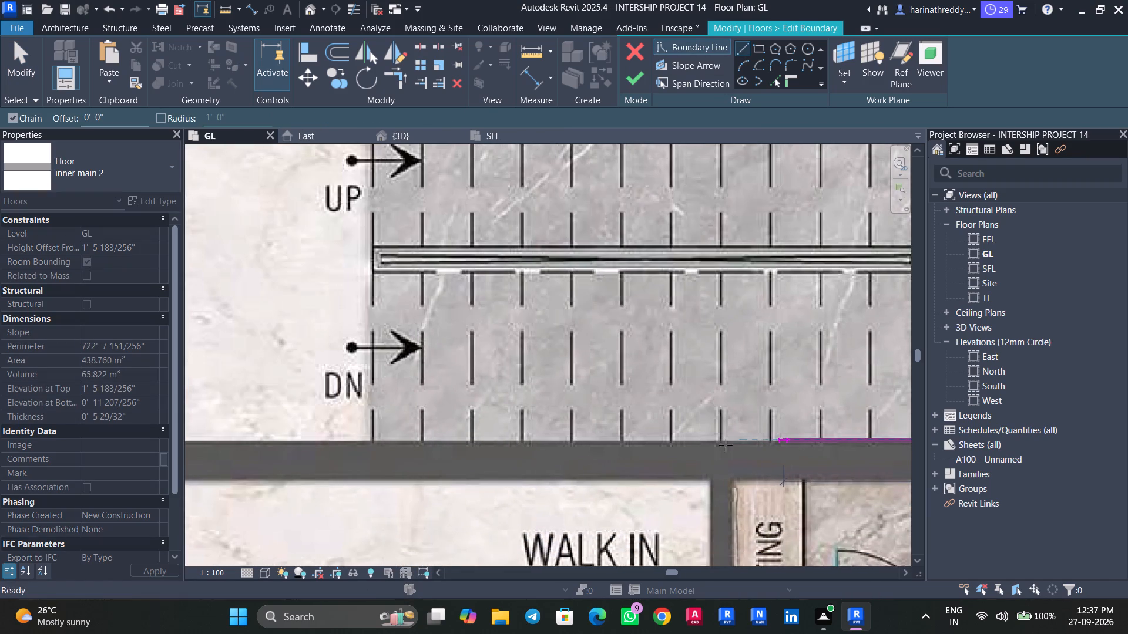
middle_drag(601, 446, 821, 442)
middle_drag(640, 446, 781, 444)
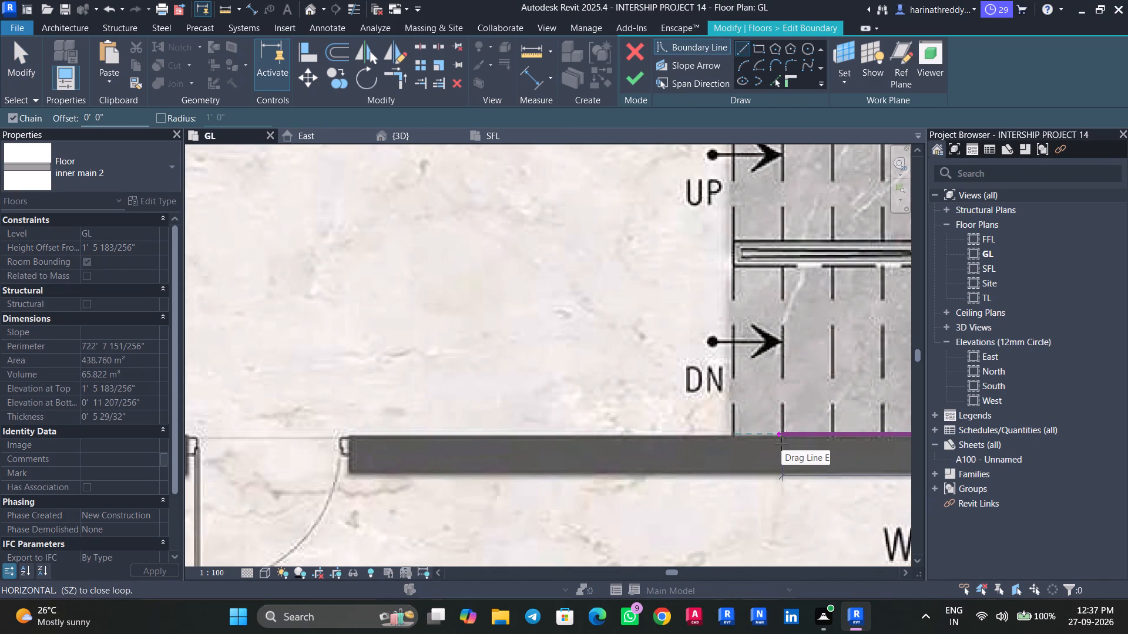
middle_drag(684, 445, 857, 444)
scroll(599, 441, down, 7)
scroll(599, 434, up, 1)
scroll(599, 434, down, 3)
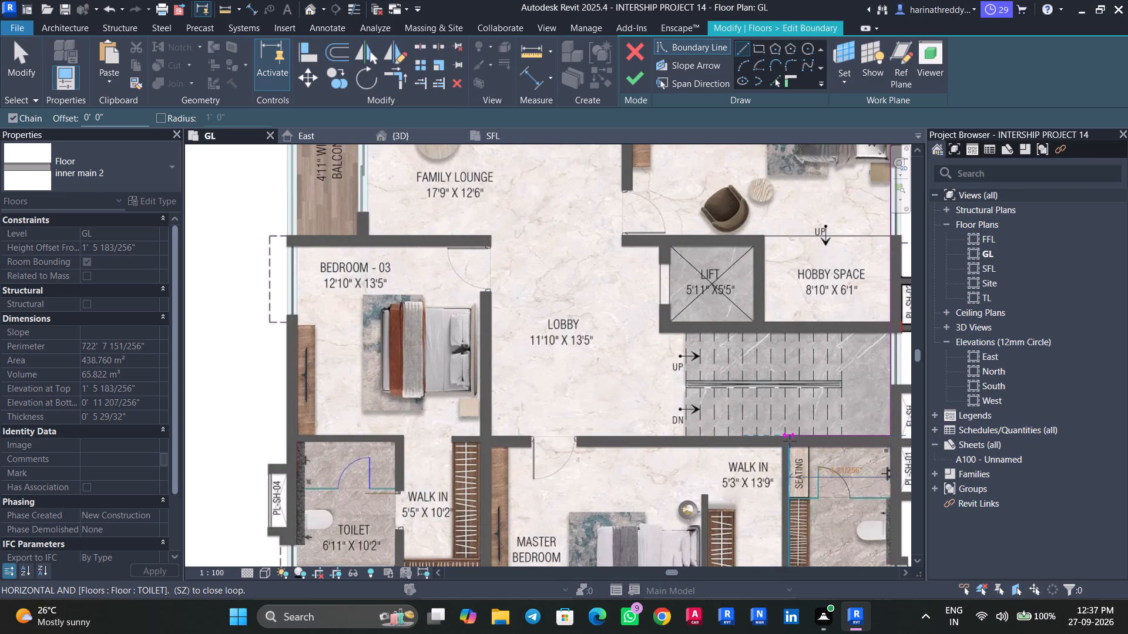
scroll(789, 441, up, 8)
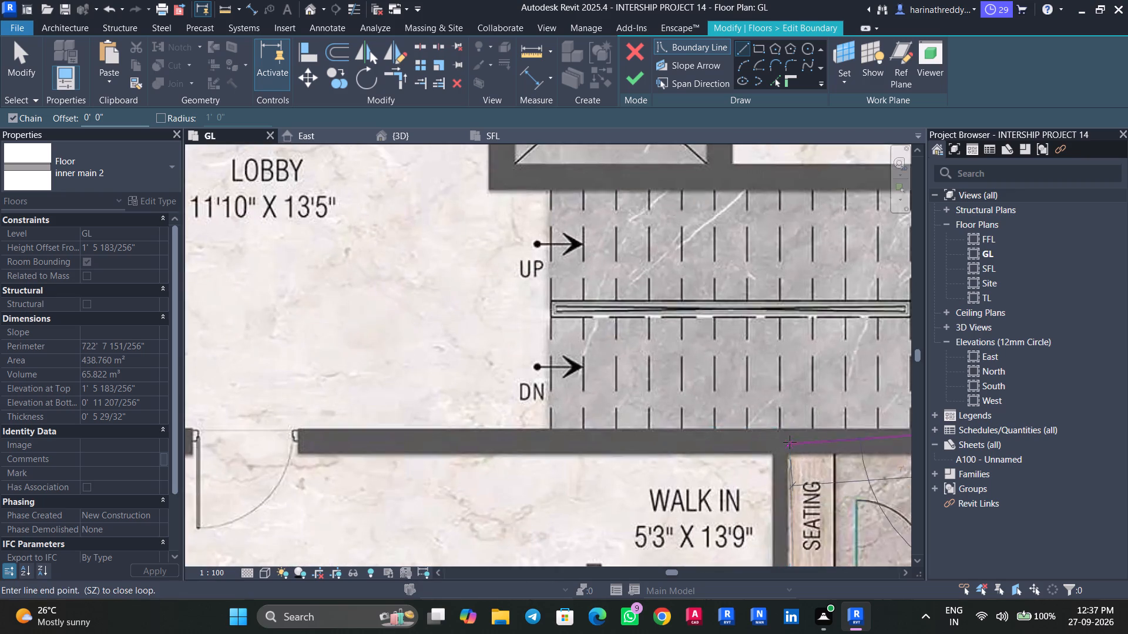
scroll(790, 442, up, 2)
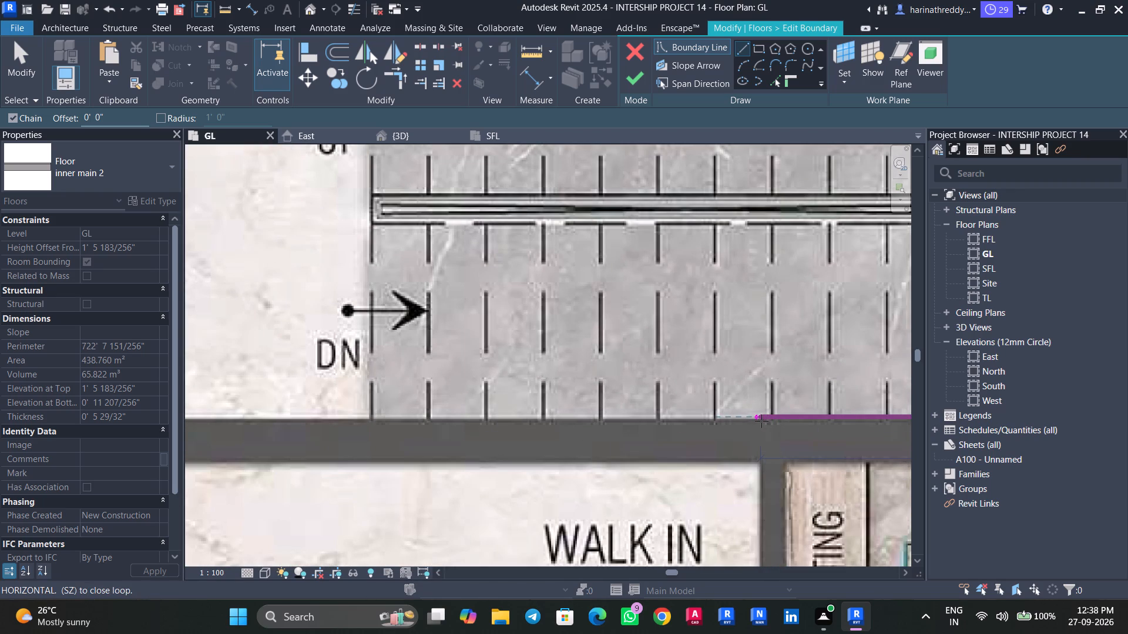
click(761, 421)
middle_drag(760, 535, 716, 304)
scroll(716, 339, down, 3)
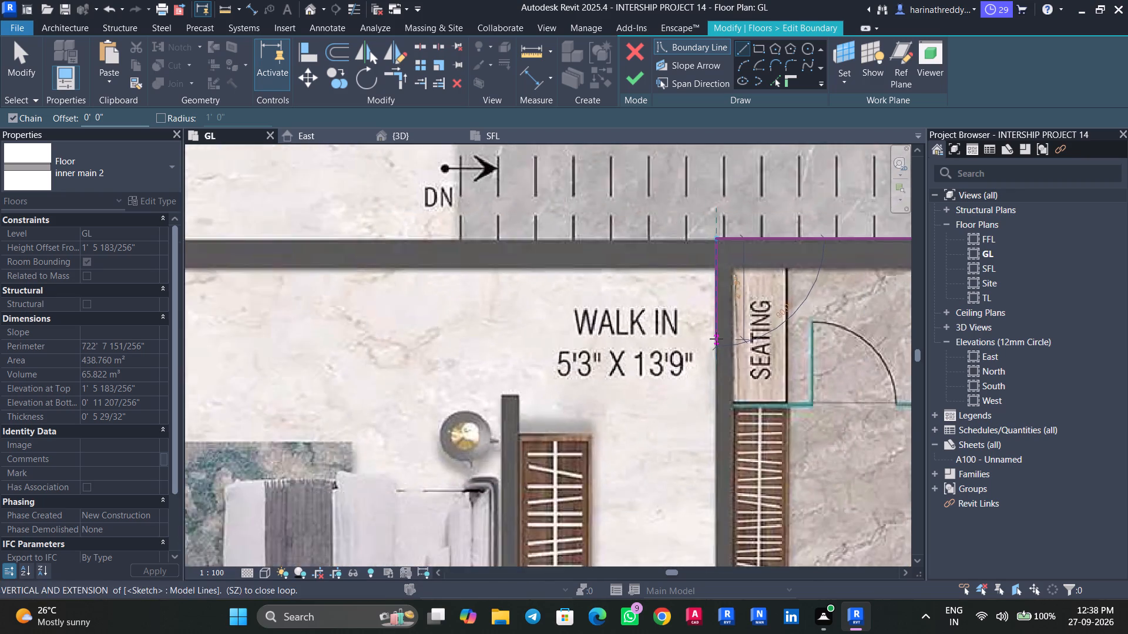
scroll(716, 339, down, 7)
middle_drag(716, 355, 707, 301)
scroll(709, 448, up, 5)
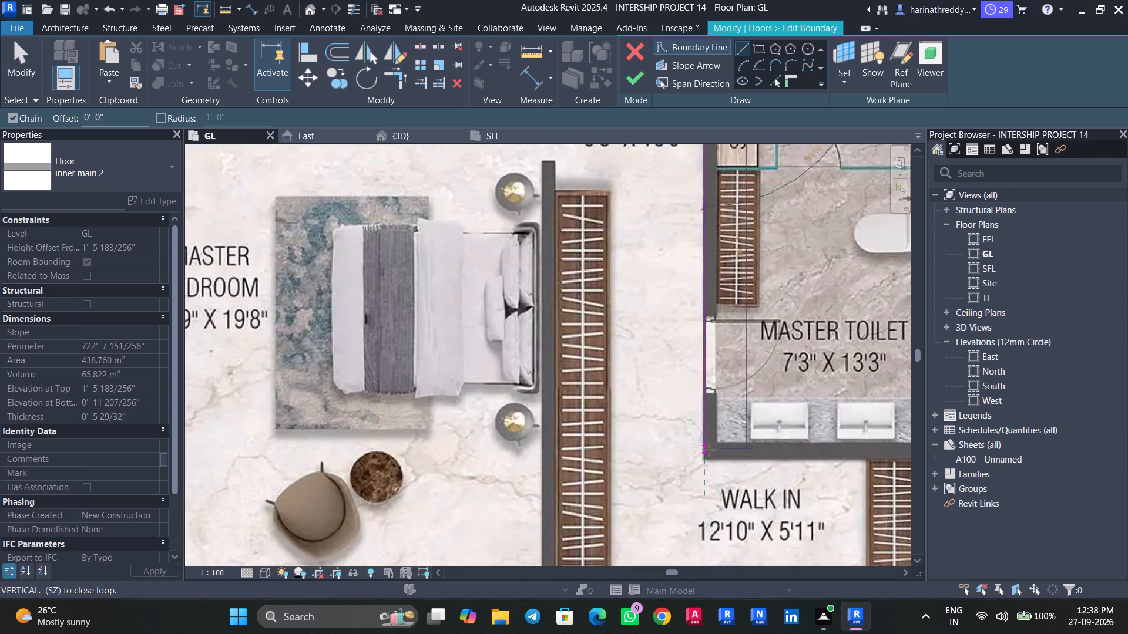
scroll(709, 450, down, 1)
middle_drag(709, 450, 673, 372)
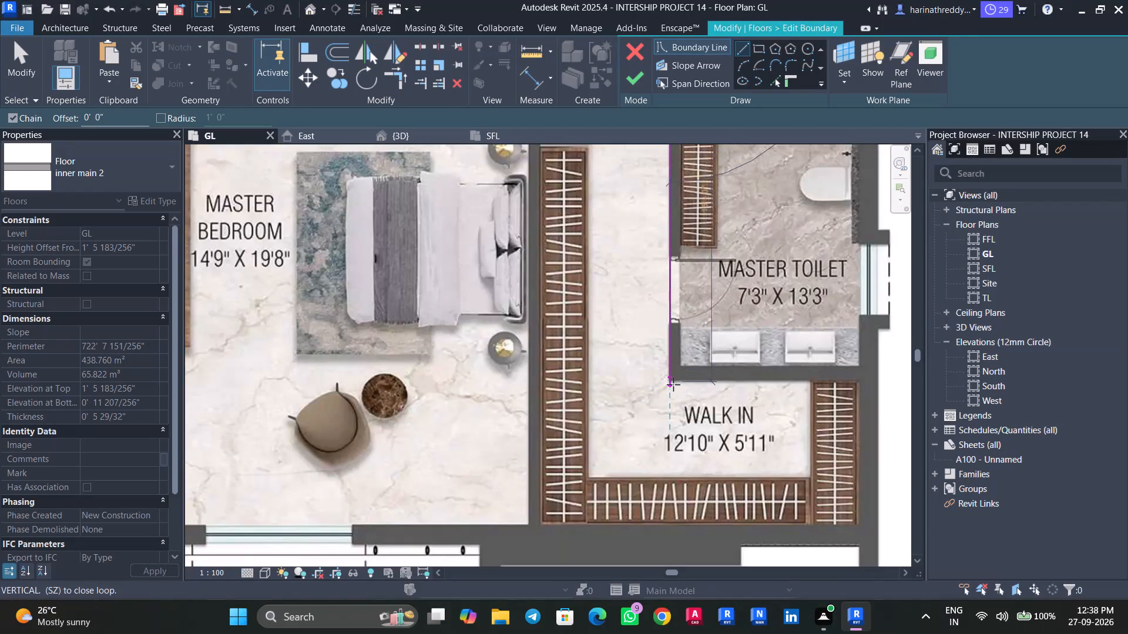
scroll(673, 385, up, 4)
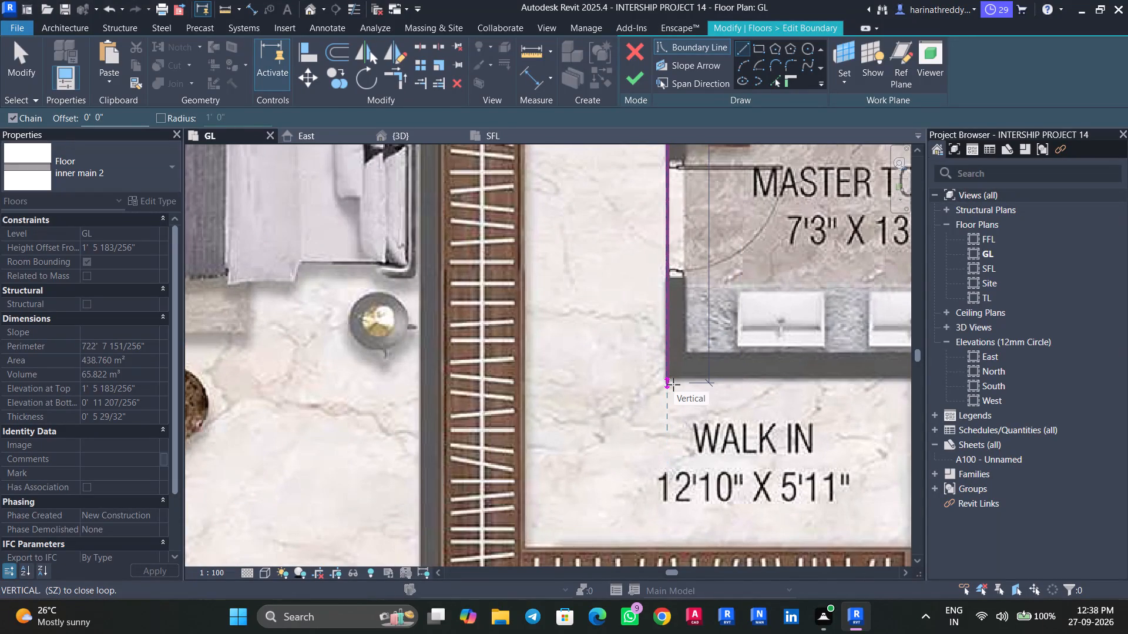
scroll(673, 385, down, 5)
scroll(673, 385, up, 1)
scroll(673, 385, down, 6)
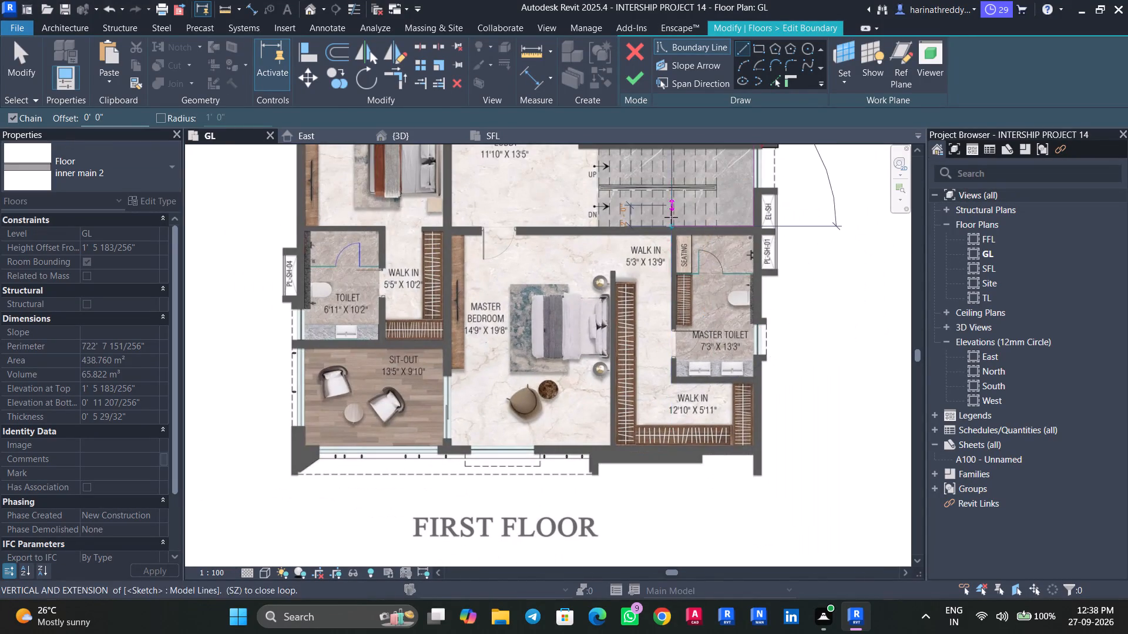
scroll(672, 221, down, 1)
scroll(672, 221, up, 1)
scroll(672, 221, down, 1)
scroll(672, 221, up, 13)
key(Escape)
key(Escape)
Nudge the staircase wall boundary line onto the wall face and shorten it to the toilet-side face of the Master Toilet partition.
click(697, 204)
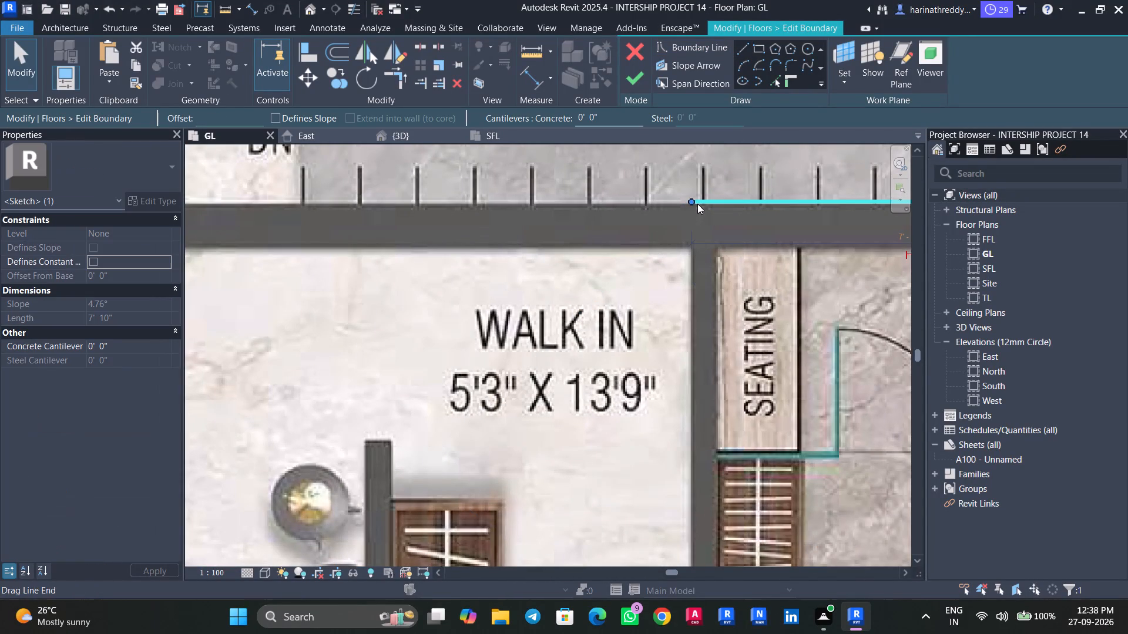
key(Down)
drag(688, 203, 710, 203)
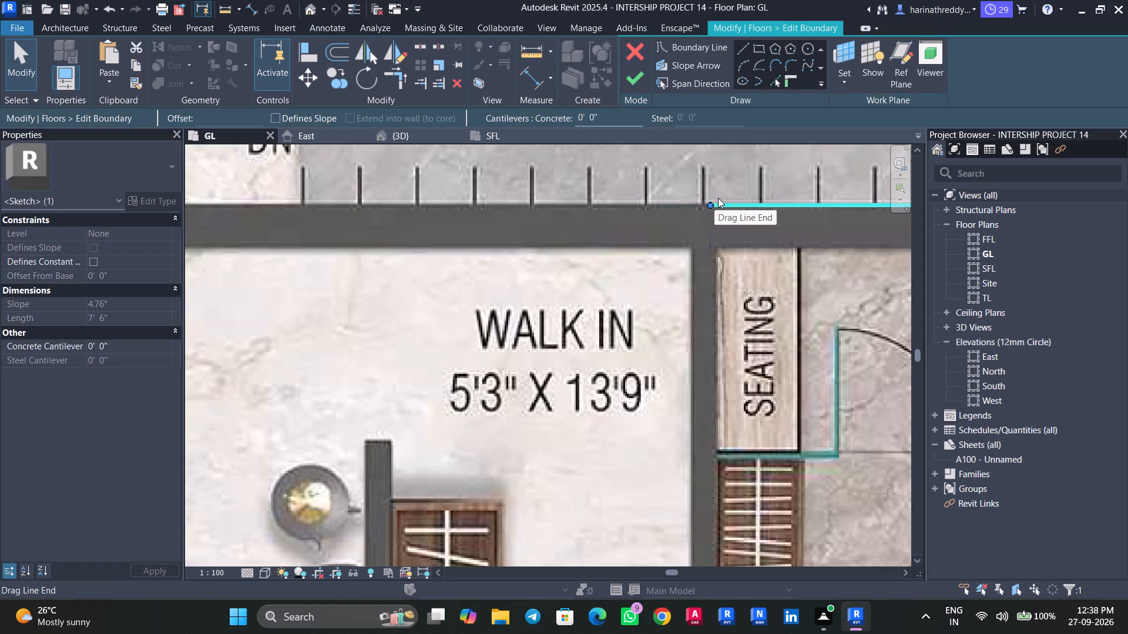
click(740, 50)
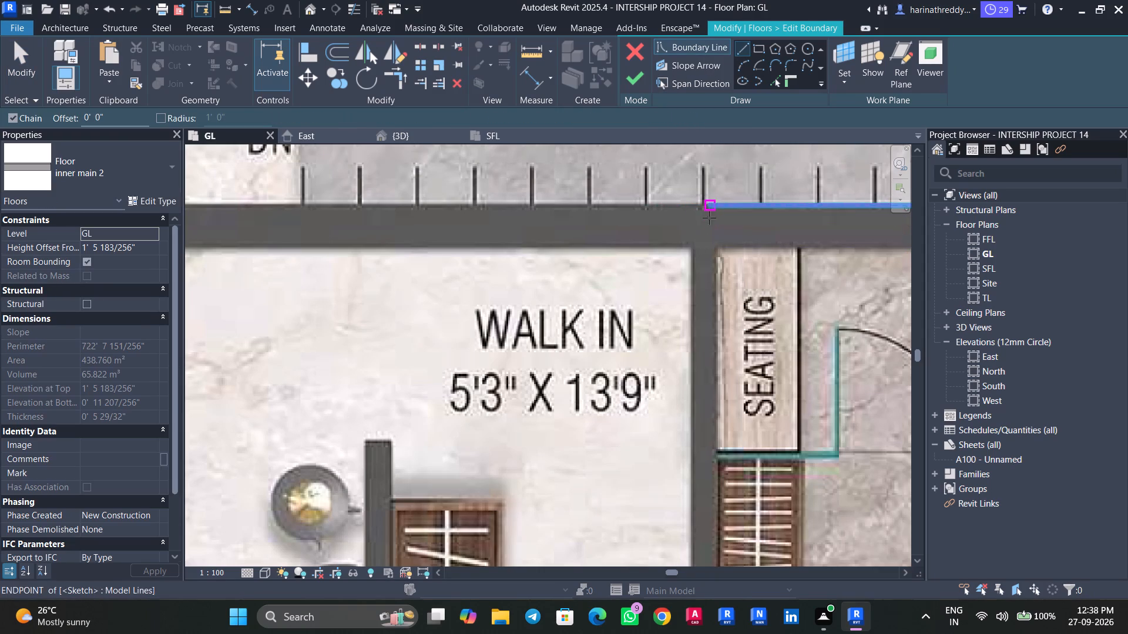
key(Escape)
click(709, 204)
drag(708, 204, 717, 204)
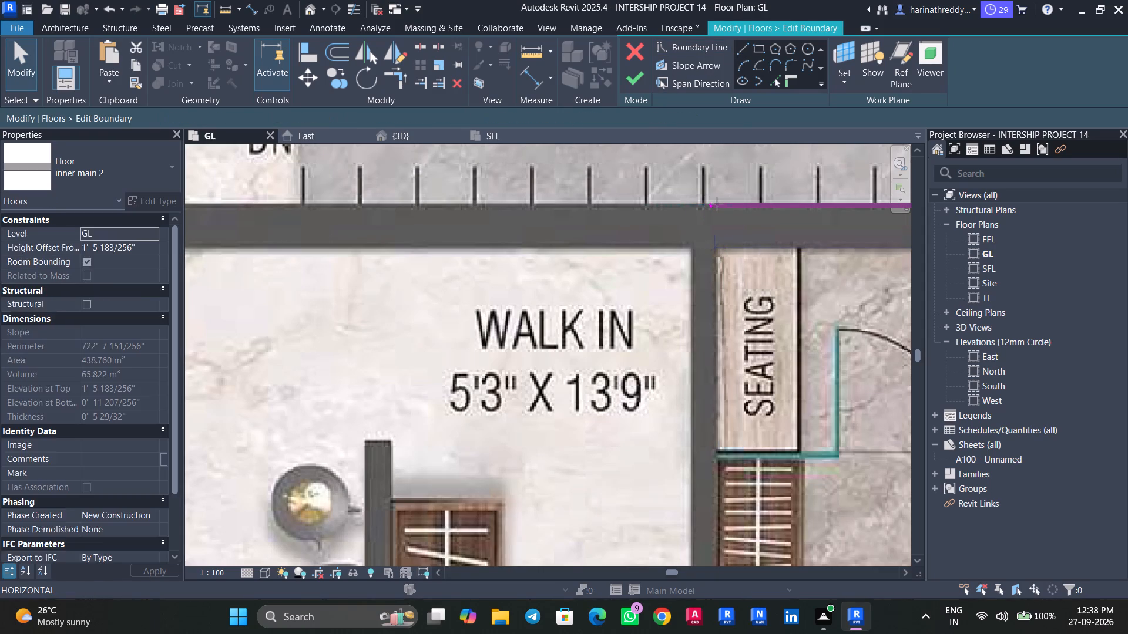
drag(717, 204, 718, 204)
Draw a 14' 11" boundary line along the Master Toilet partition to the toilet wall's Walk-in face, and nudge it slightly toward the Walk-in.
click(742, 50)
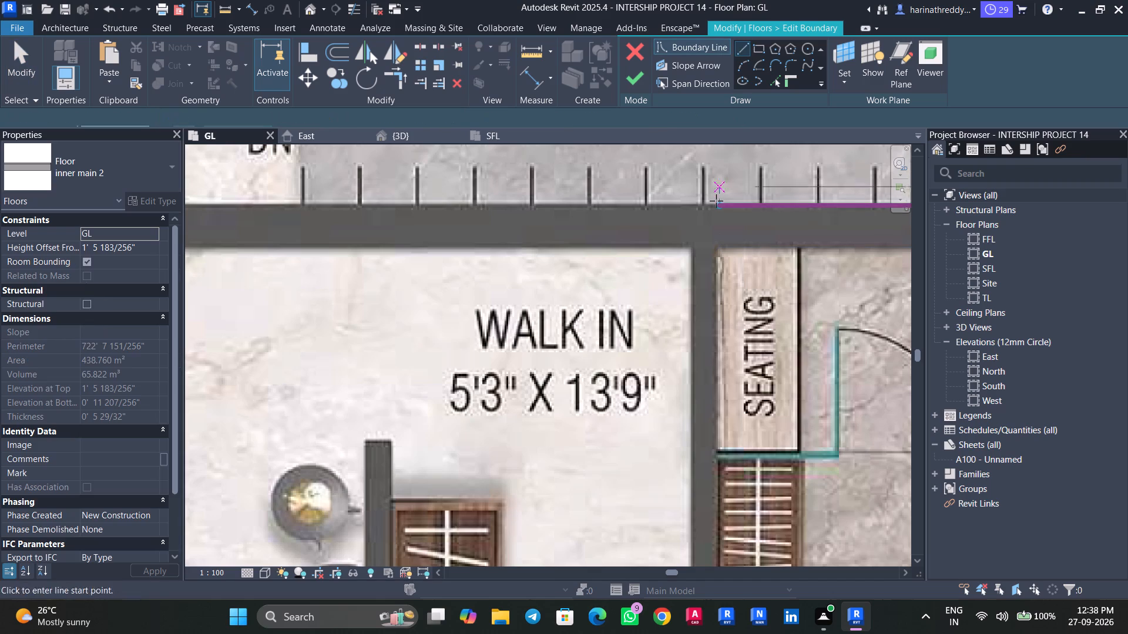
click(716, 203)
middle_drag(723, 401, 695, 203)
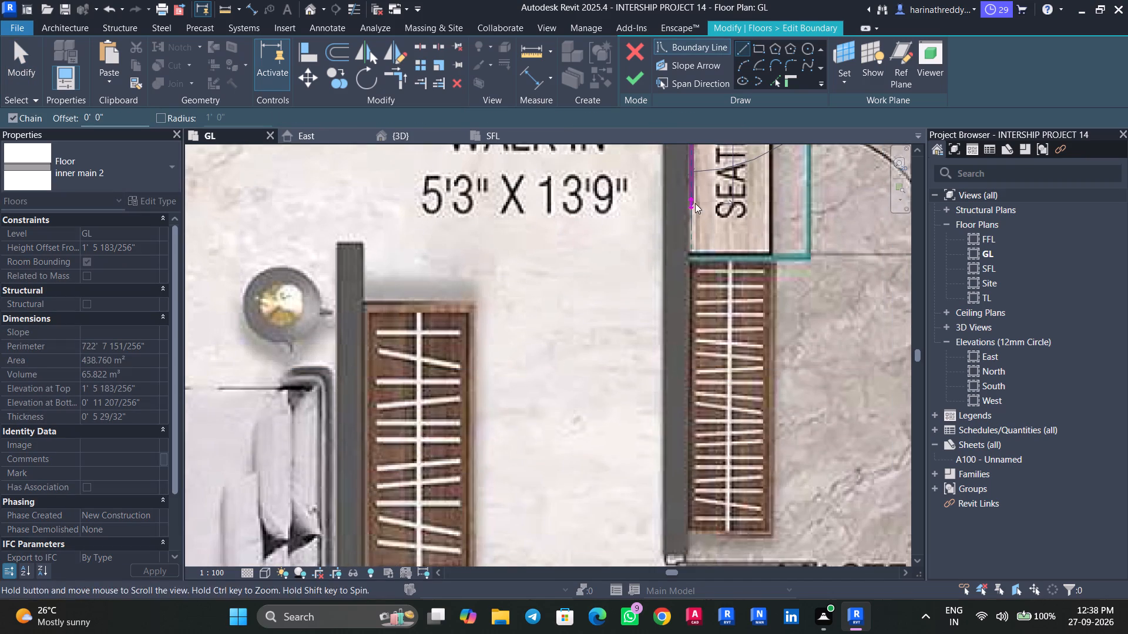
middle_drag(689, 403, 667, 225)
middle_drag(666, 412, 653, 305)
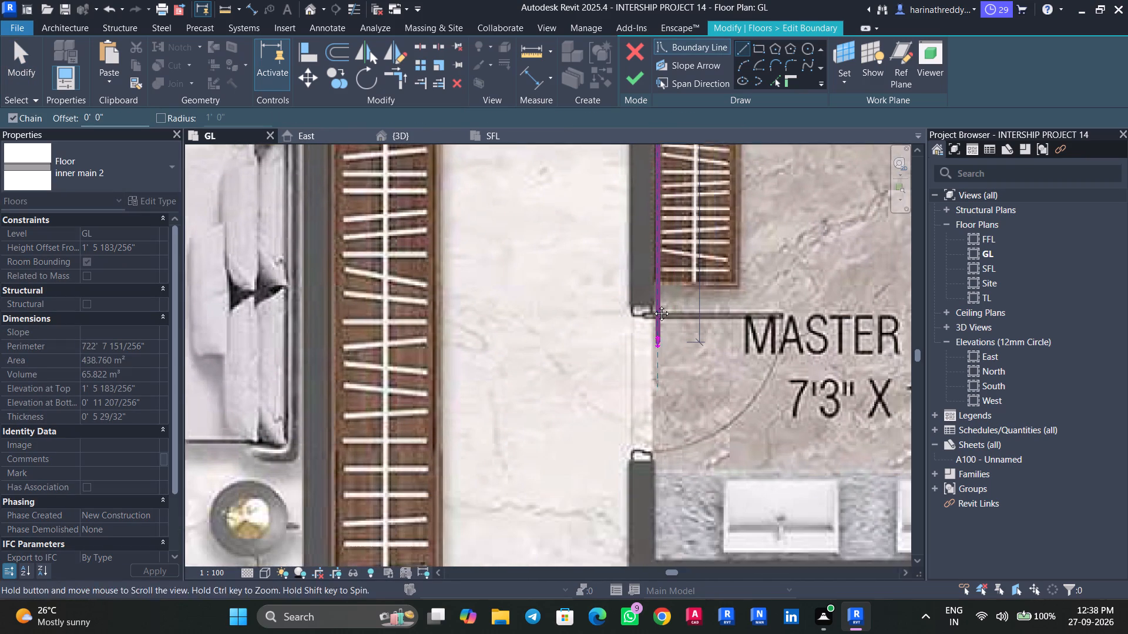
middle_drag(653, 305, 651, 298)
middle_drag(649, 449, 647, 367)
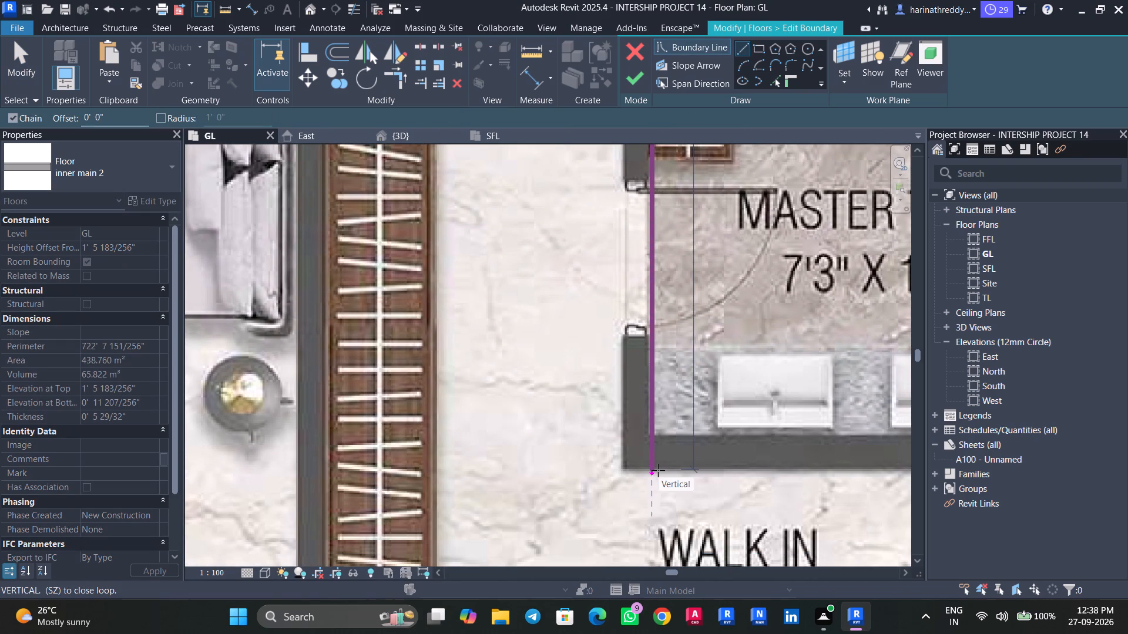
click(656, 468)
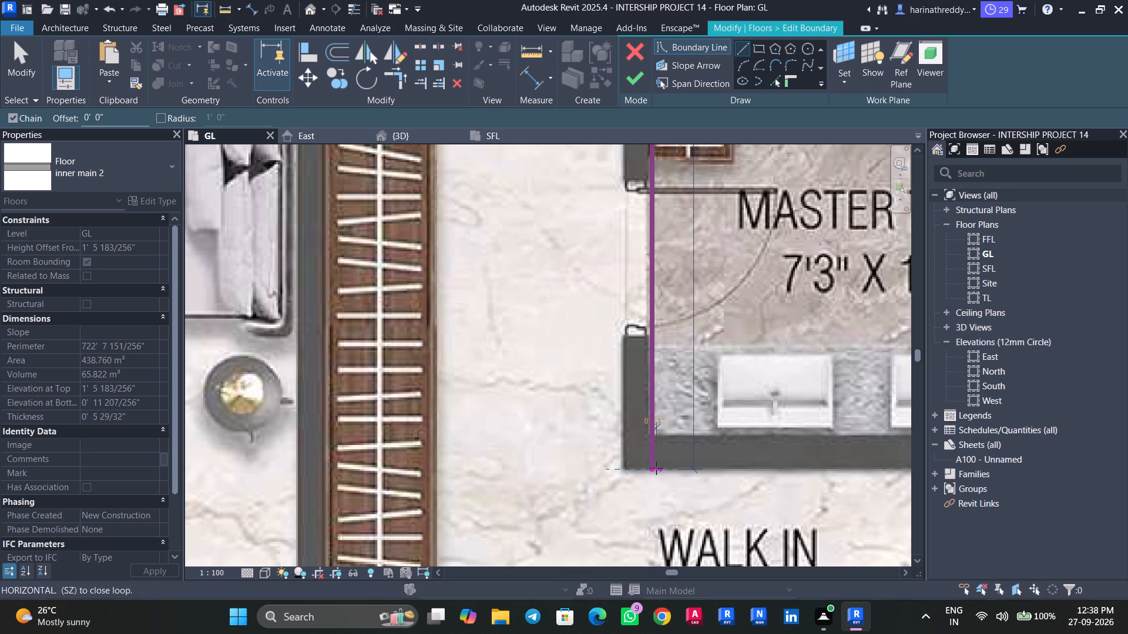
key(Escape)
key(Escape)
click(650, 429)
key(Left)
key(Left)
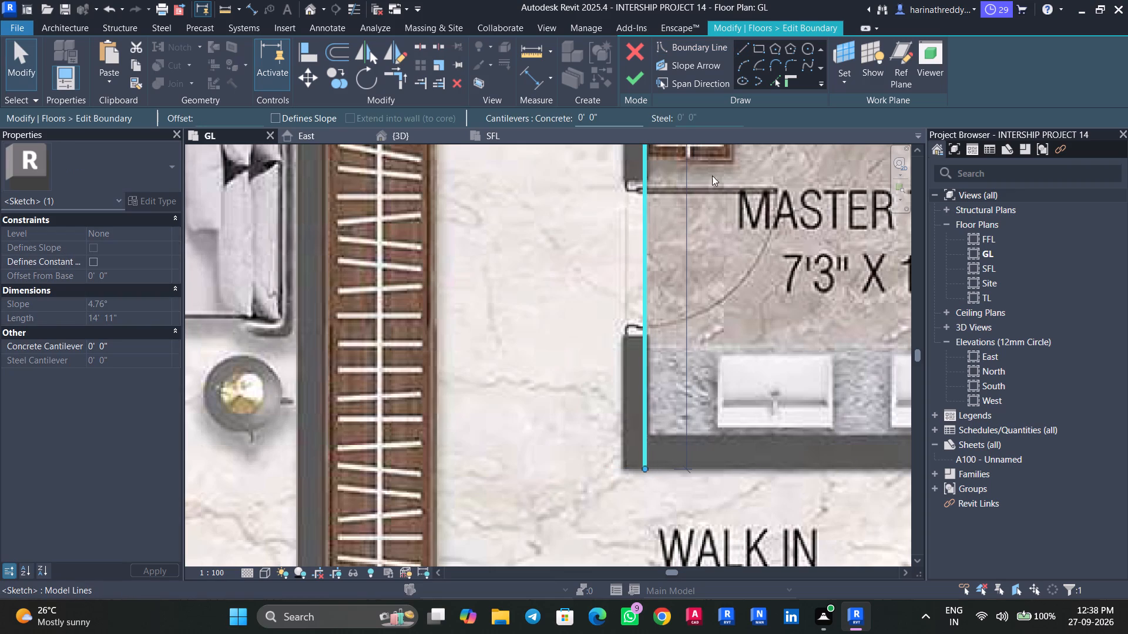
Draw boundary lines along the Master Toilet wall's Walk-in face and the outer wall's inner face to the 12'10" x 5'11" Walk-in's far corner.
click(746, 53)
scroll(666, 503, down, 3)
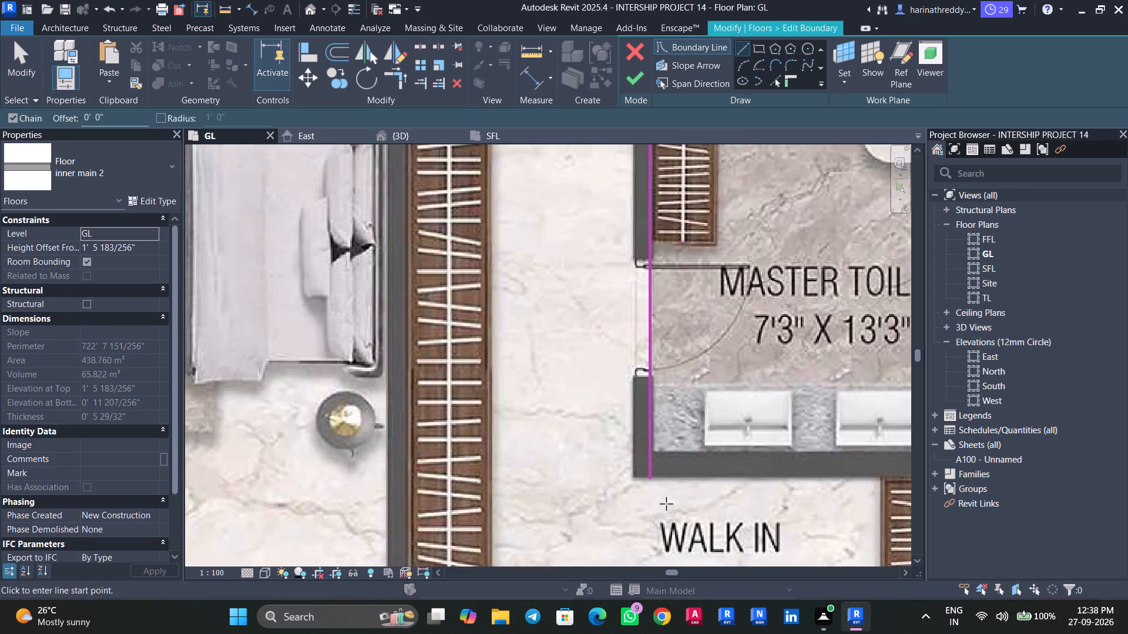
middle_drag(674, 473, 618, 369)
click(599, 377)
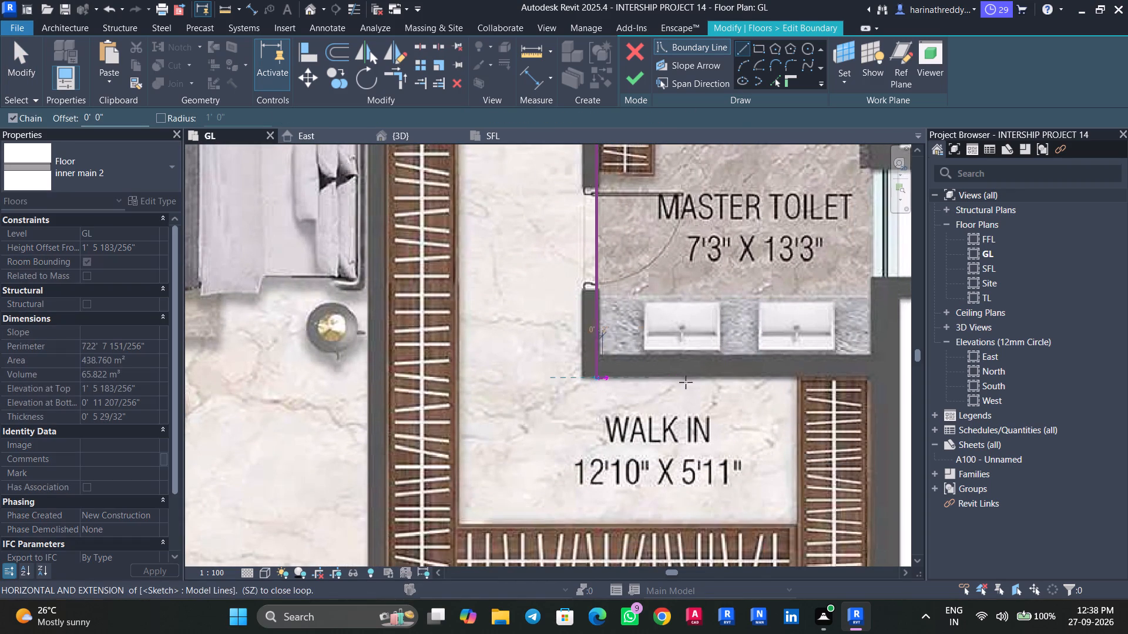
middle_drag(810, 376, 754, 336)
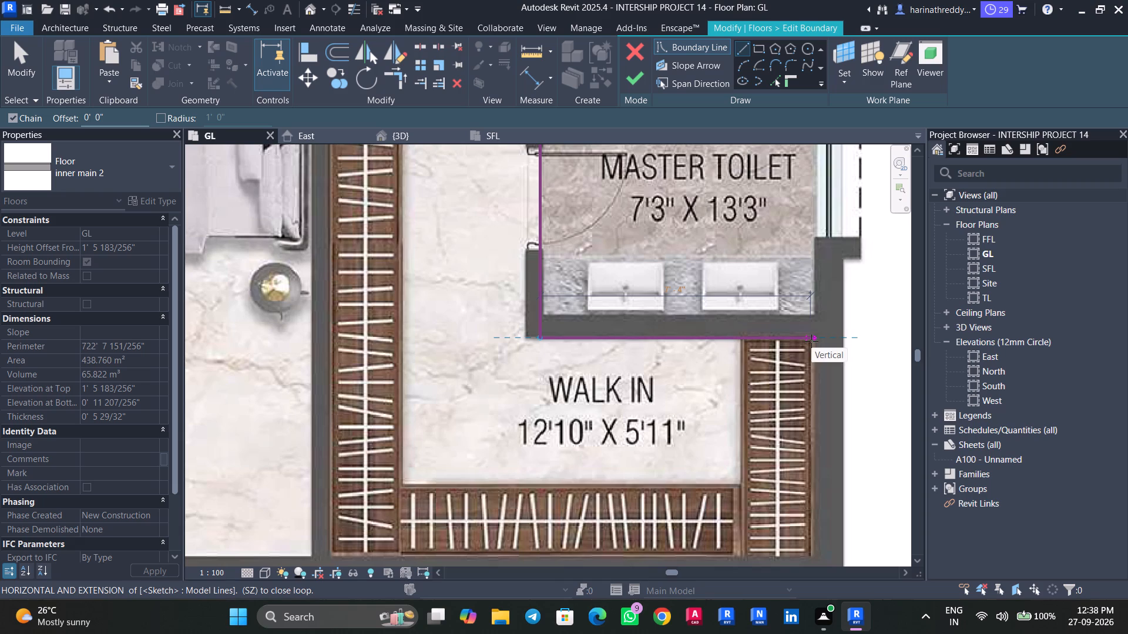
click(816, 340)
middle_drag(816, 477, 798, 336)
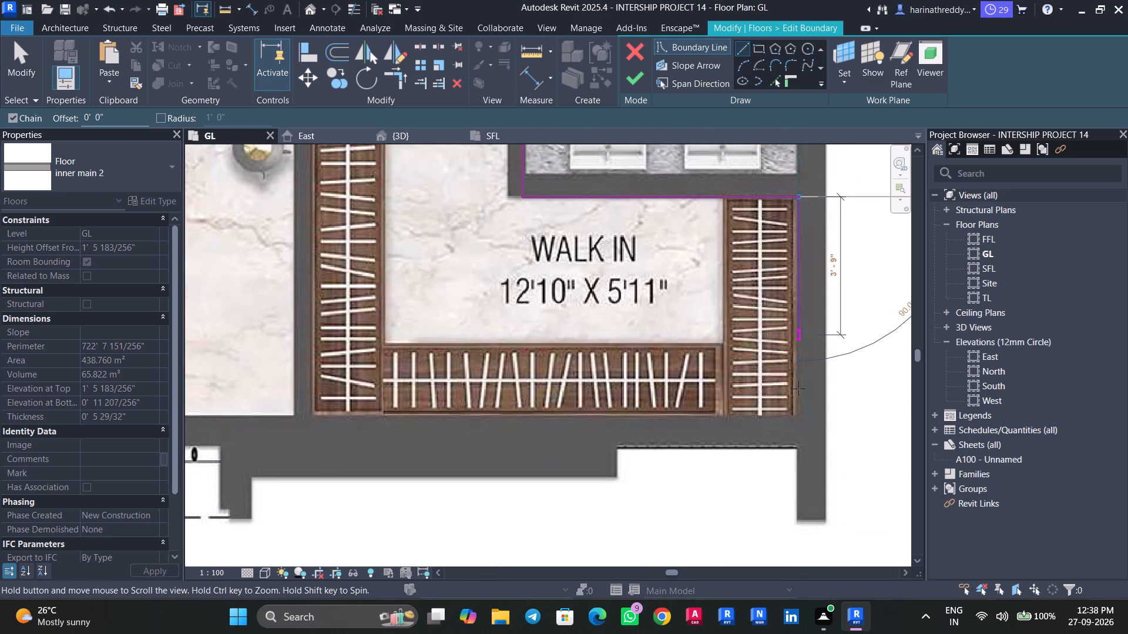
click(794, 413)
Continue the boundary along the inner face of the Walk-in and Master Bedroom front wall to the corner beside the Sit-out.
middle_drag(642, 413, 788, 413)
middle_drag(593, 410, 763, 415)
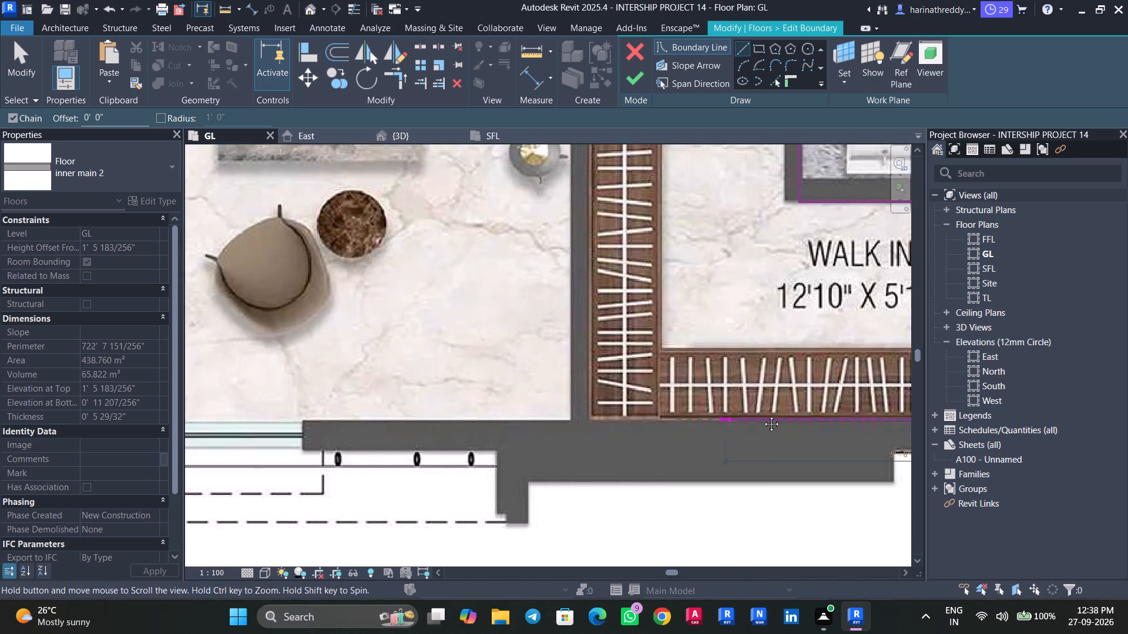
middle_drag(763, 415, 778, 415)
scroll(757, 414, down, 6)
middle_drag(609, 406, 731, 411)
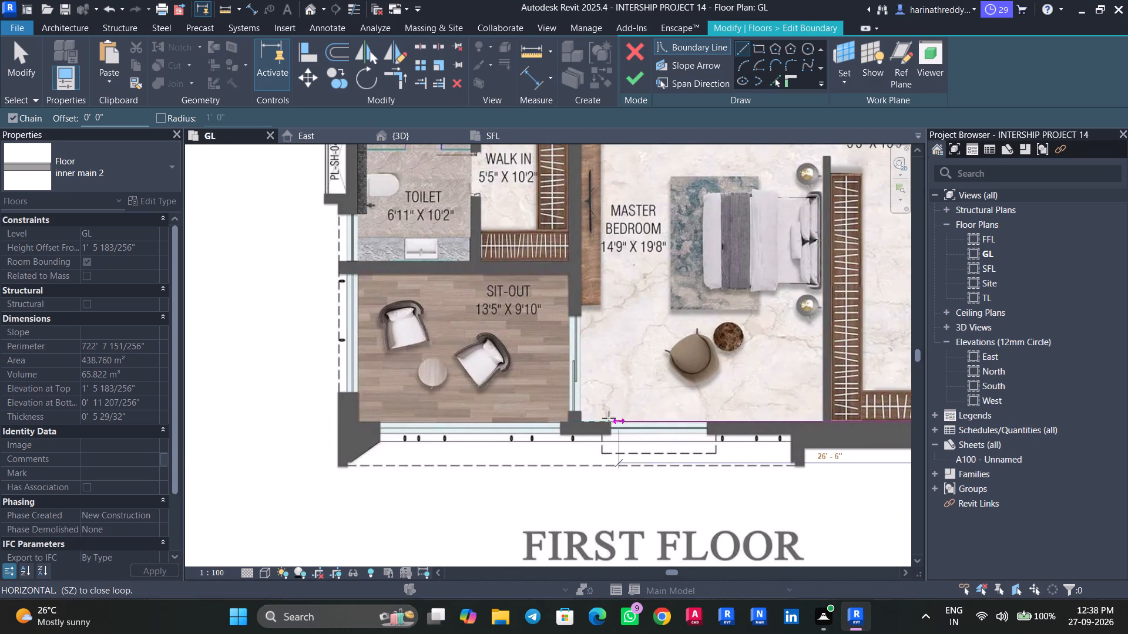
scroll(592, 419, up, 8)
click(562, 423)
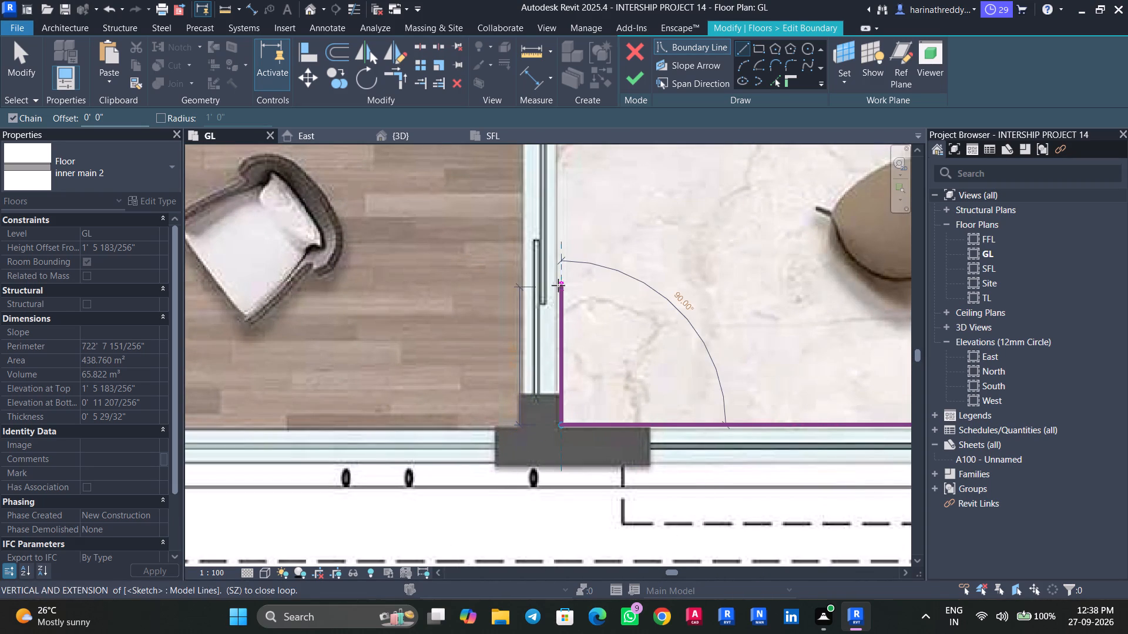
Continue the boundary up the Master Bedroom's Sit-out-side wall and along the Bedroom-03 face of the Toilet and Walk-in wall to the outer wall.
middle_drag(561, 273, 578, 453)
scroll(578, 439, down, 7)
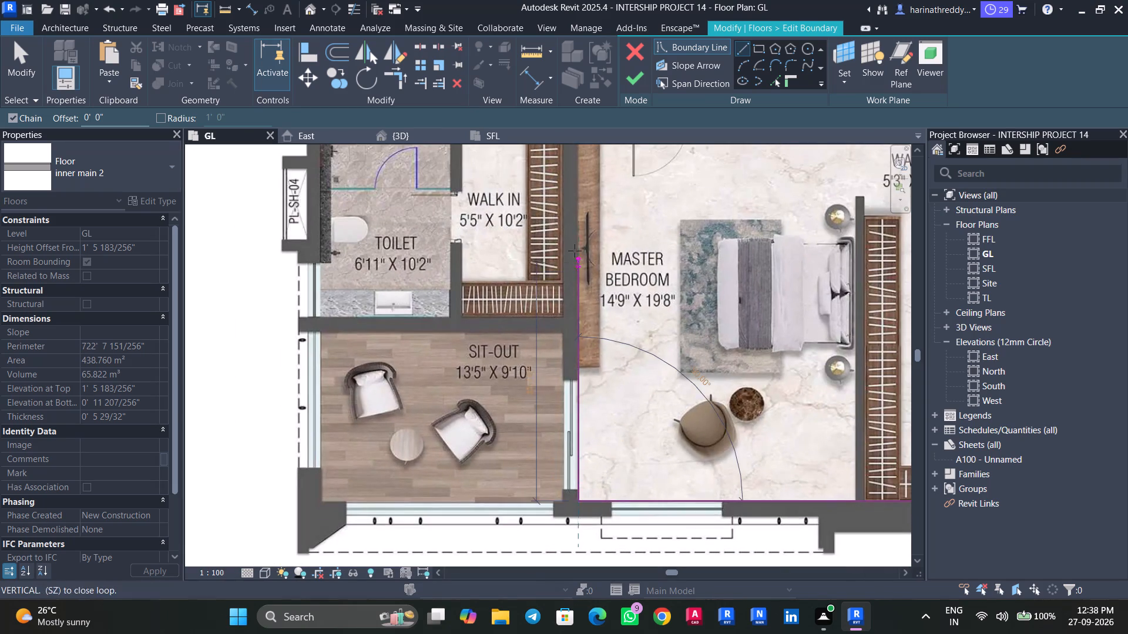
scroll(579, 240, down, 1)
scroll(579, 240, up, 1)
middle_drag(579, 240, 583, 468)
scroll(579, 350, up, 3)
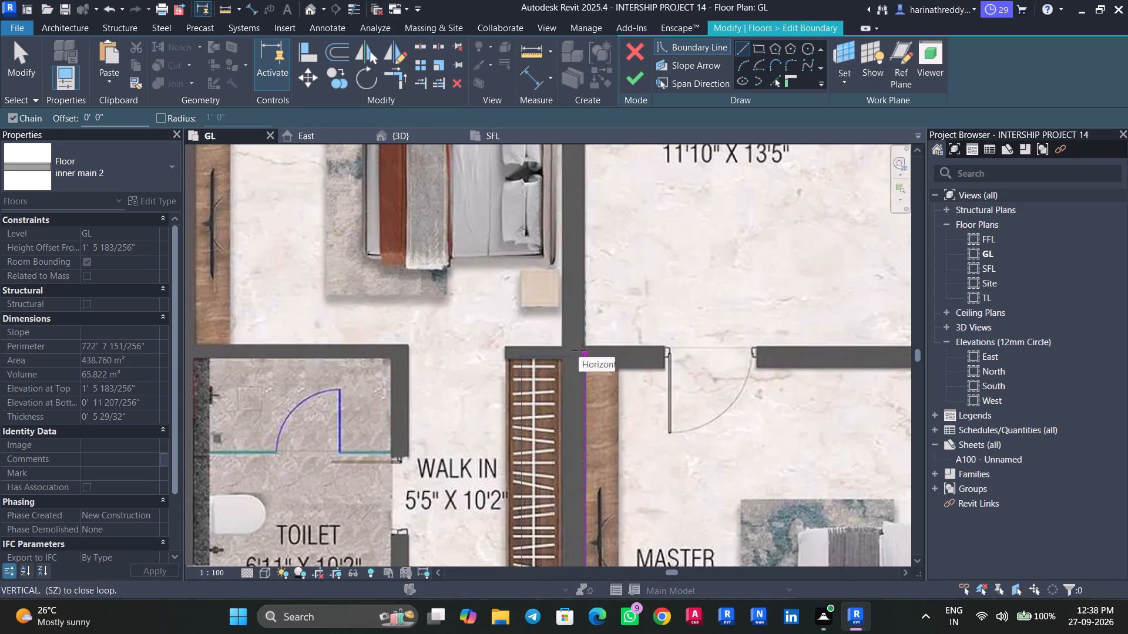
click(586, 345)
middle_drag(475, 345, 737, 356)
scroll(737, 356, up, 1)
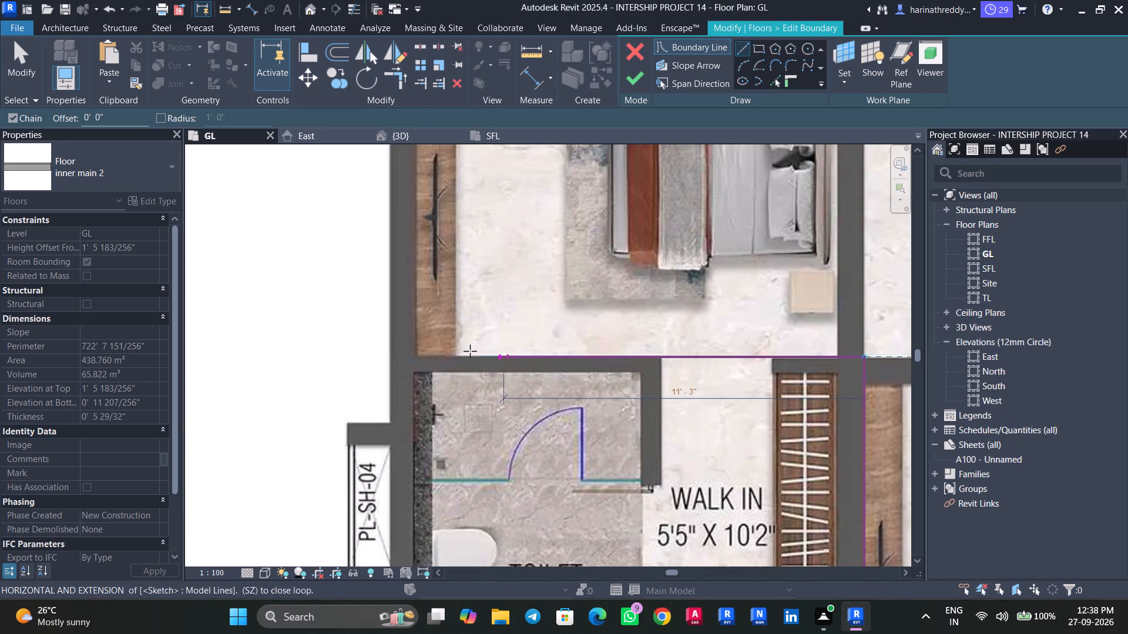
click(415, 354)
Draw boundary lines about 13' 7" up Bedroom-03's outer wall and along its Balcony-side wall to the Family Lounge wall's inner face.
scroll(413, 235, down, 7)
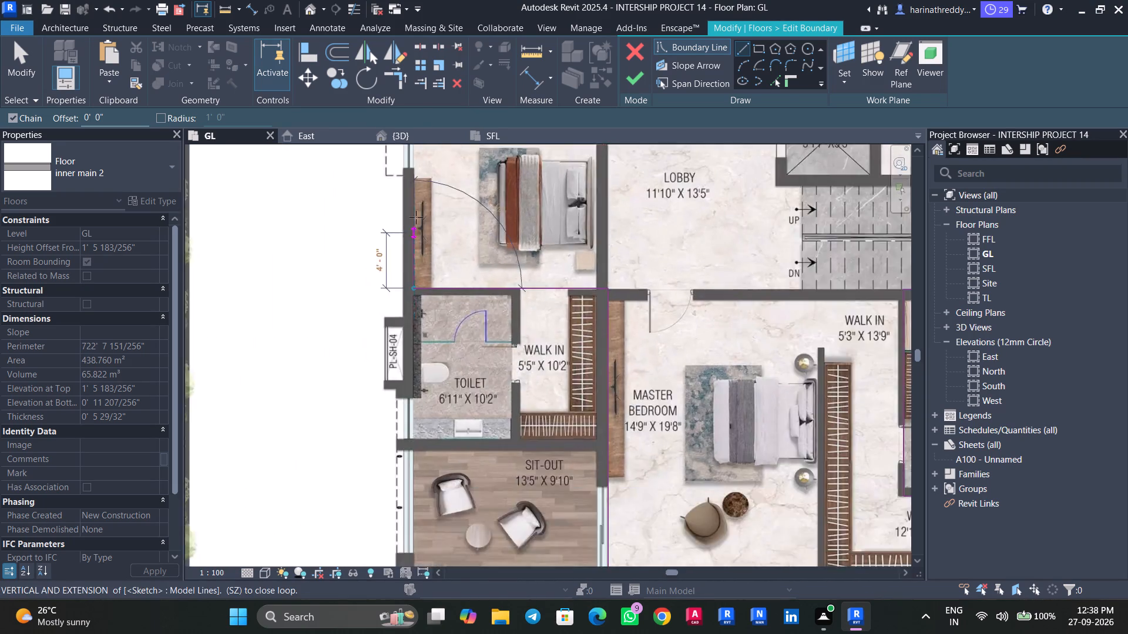
middle_drag(419, 208, 431, 407)
scroll(427, 328, up, 6)
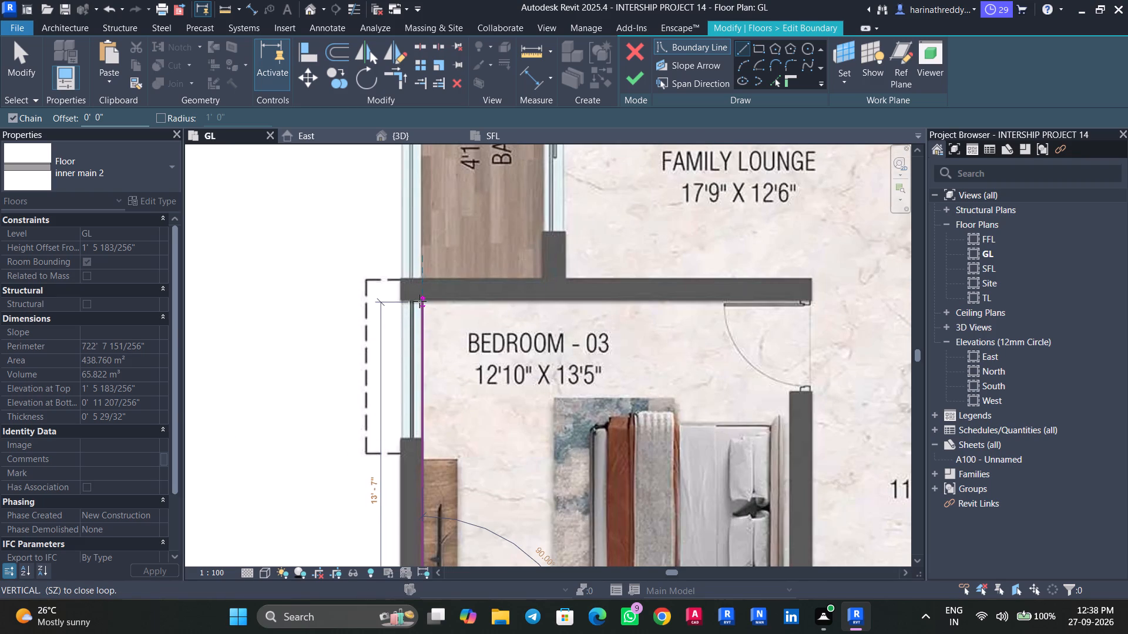
click(419, 300)
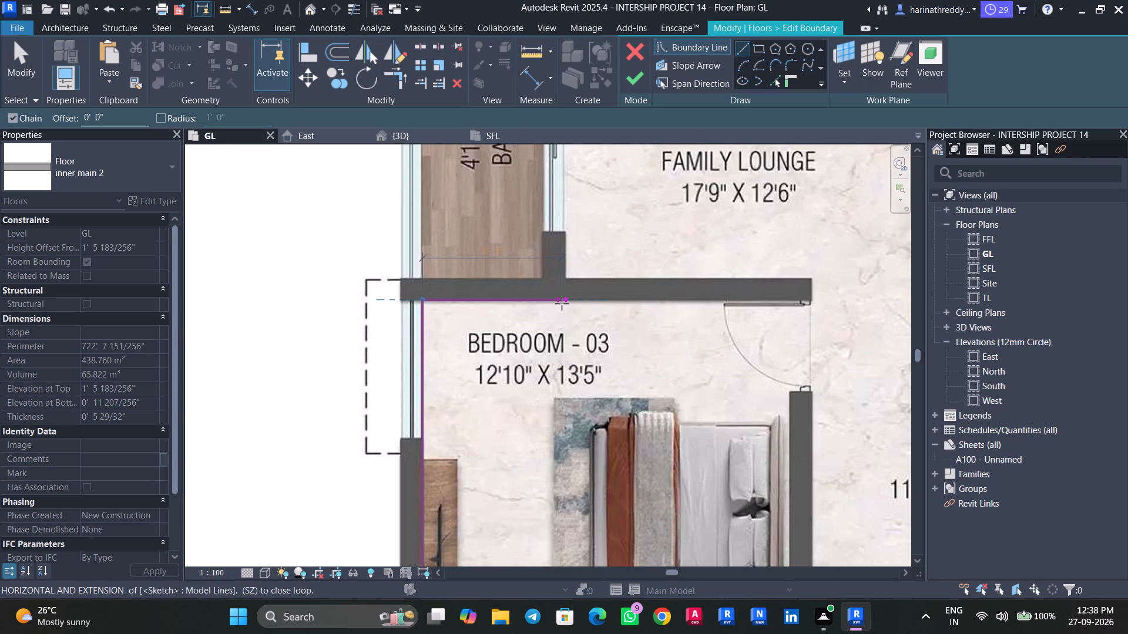
click(564, 305)
Draw a boundary line along the Family Lounge's Balcony-side wall face to the corner of the Dining (Below) opening.
scroll(565, 234, down, 7)
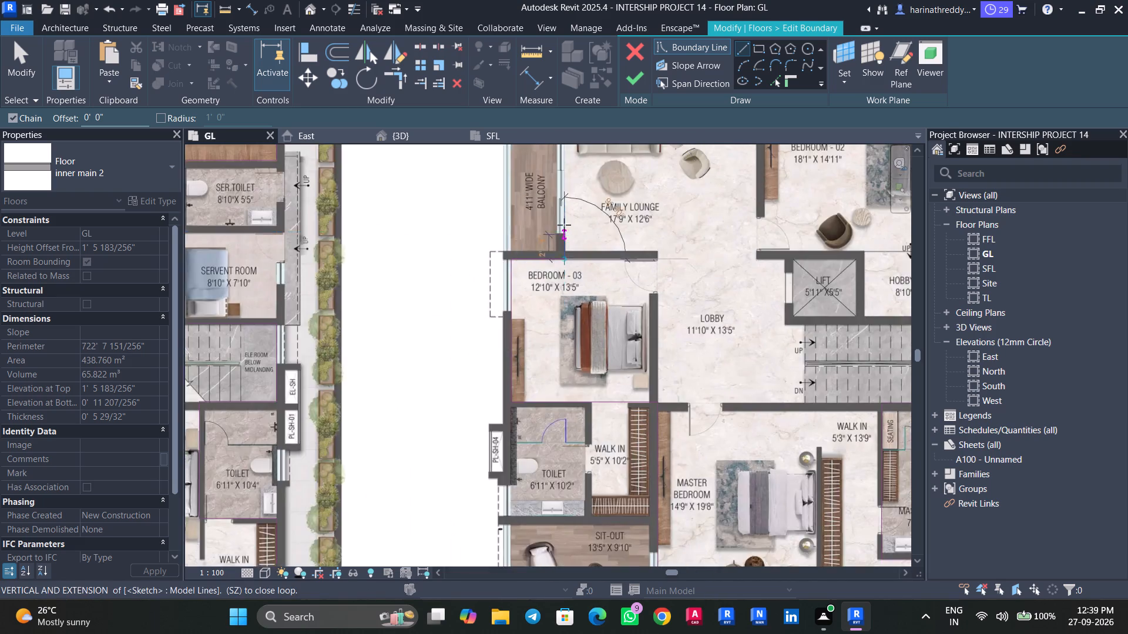
middle_drag(563, 219, 584, 402)
scroll(582, 319, down, 1)
scroll(582, 319, up, 2)
scroll(582, 319, down, 1)
scroll(582, 319, up, 3)
scroll(581, 303, down, 1)
scroll(581, 303, up, 3)
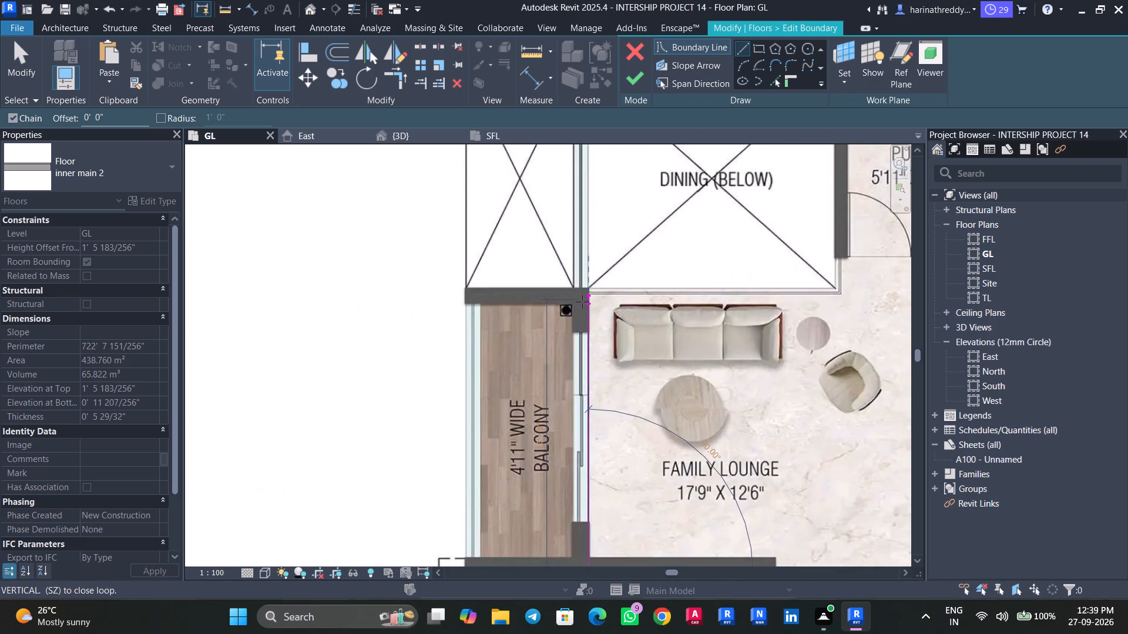
scroll(591, 295, up, 5)
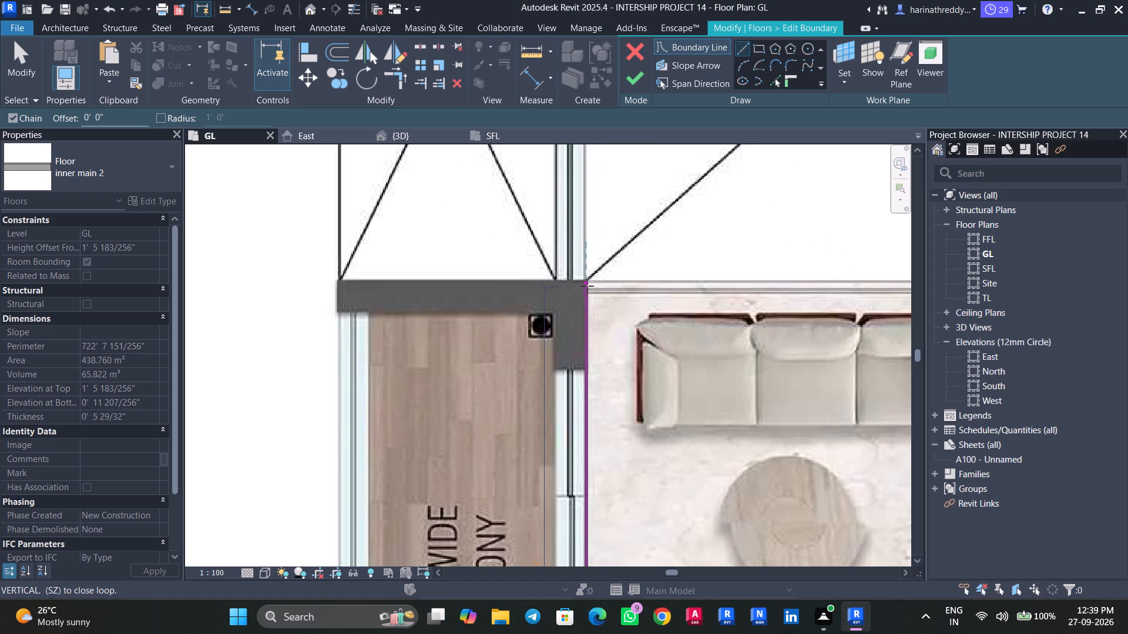
click(586, 281)
Draw a boundary line along the Family Lounge edge of the Dining (Below) opening and extend its end to the opening's corner near Puja.
middle_drag(697, 276, 429, 331)
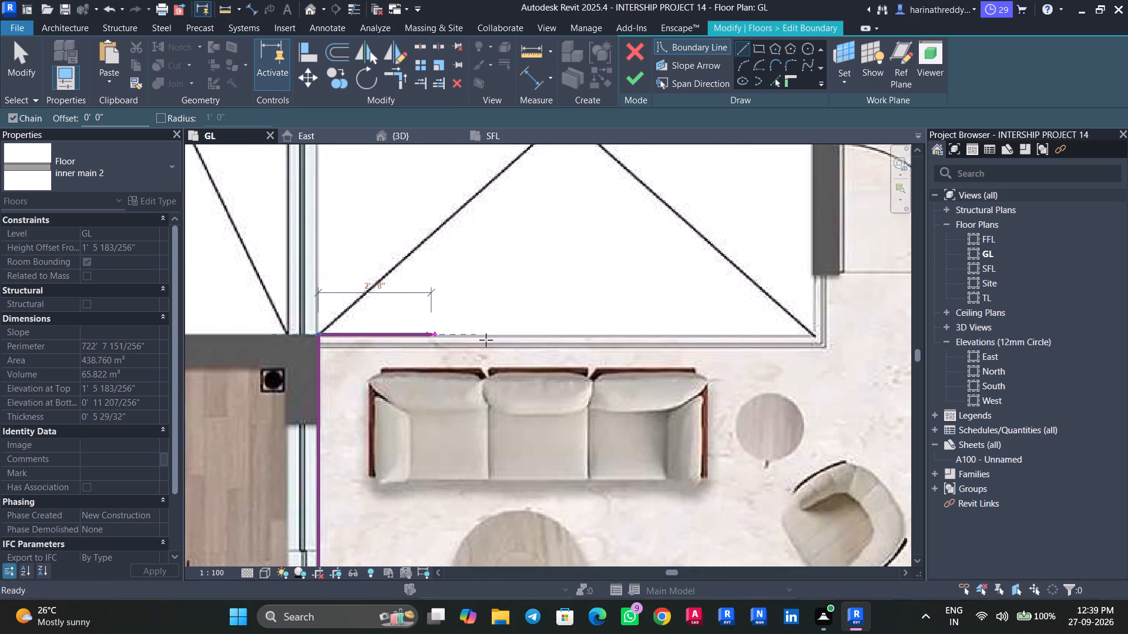
middle_drag(584, 338, 380, 385)
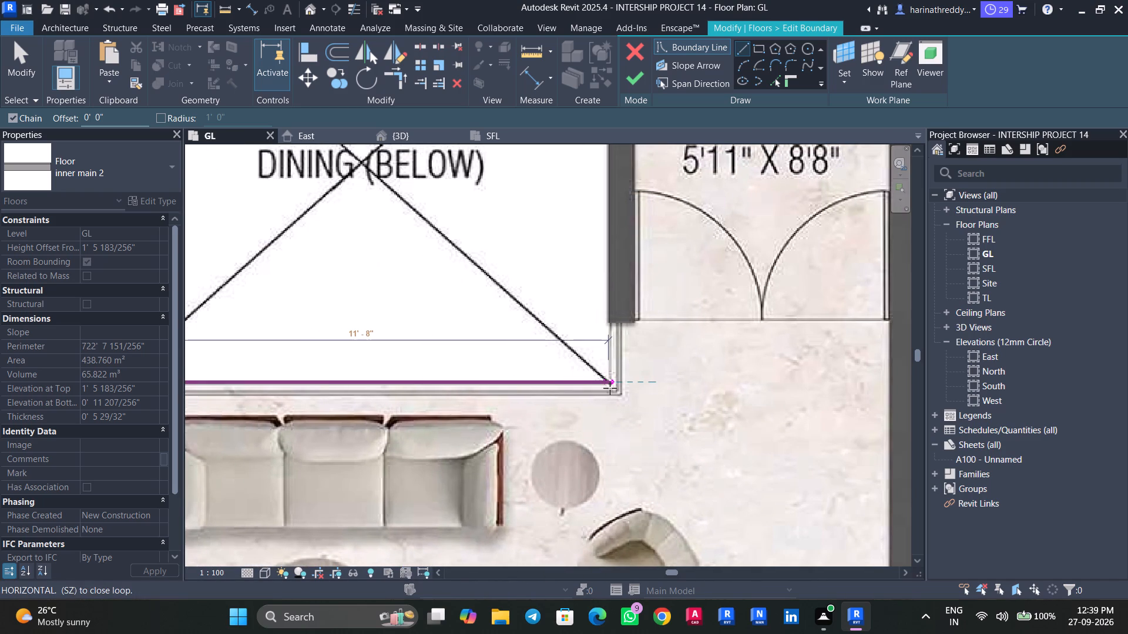
click(606, 386)
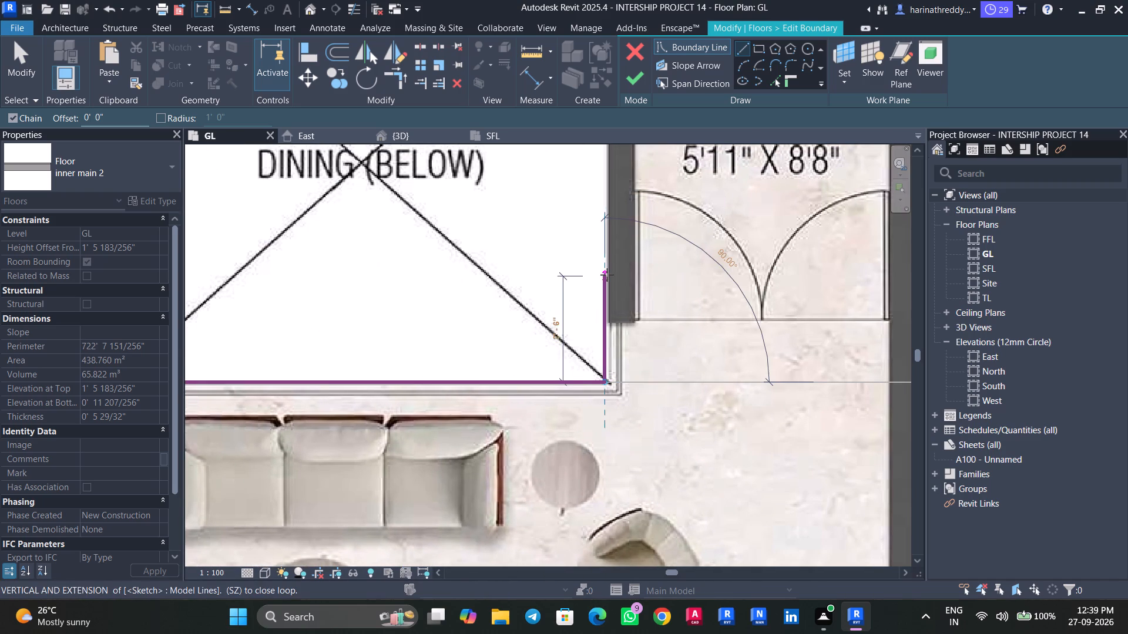
key(Escape)
key(Escape)
scroll(603, 377, up, 3)
key(Escape)
click(598, 384)
scroll(600, 383, up, 3)
drag(609, 384, 612, 385)
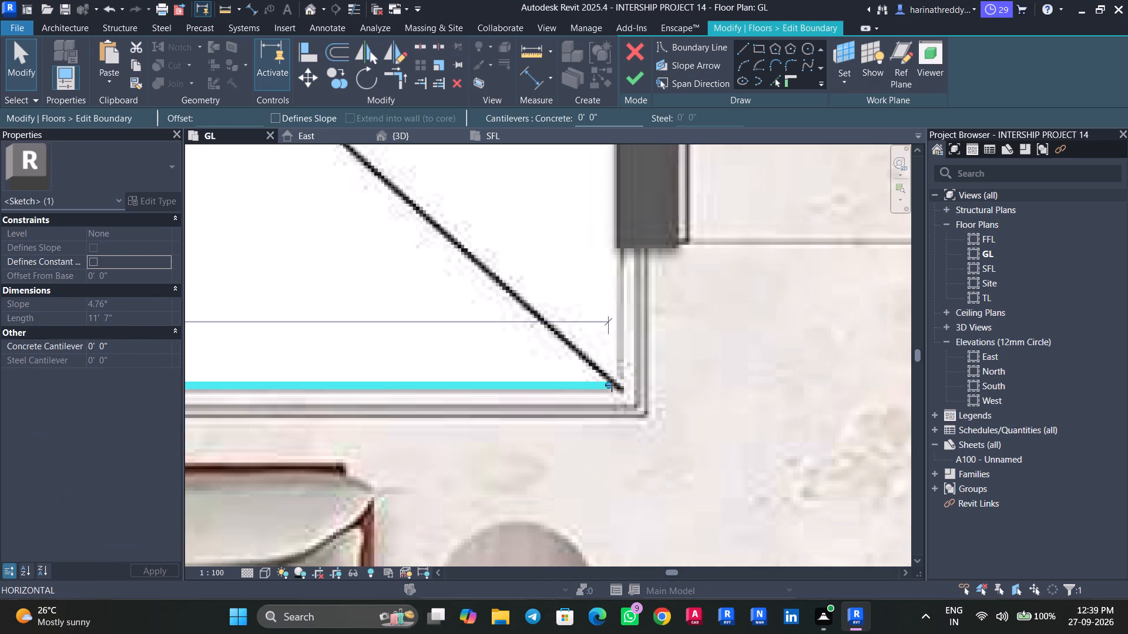
drag(612, 385, 623, 387)
Draw a boundary line about 10' 4" along the Dining-side face of the Puja wall and close the loop at Puja's rear boundary line.
click(745, 48)
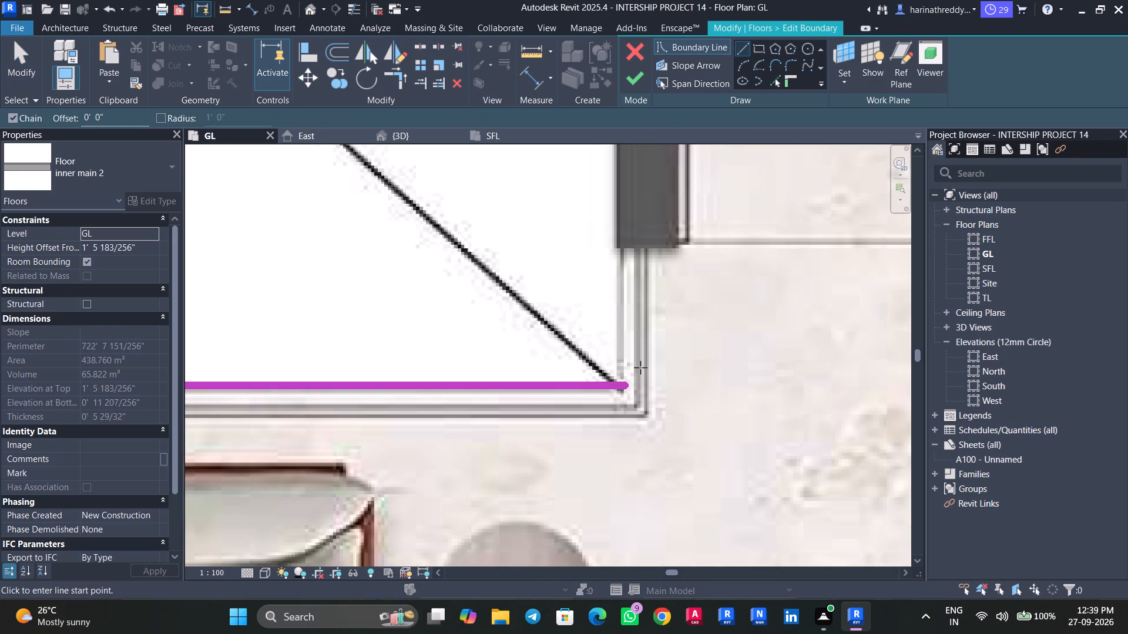
click(622, 387)
scroll(623, 199, down, 3)
middle_drag(623, 199, 627, 405)
scroll(627, 405, down, 4)
middle_drag(637, 286, 636, 425)
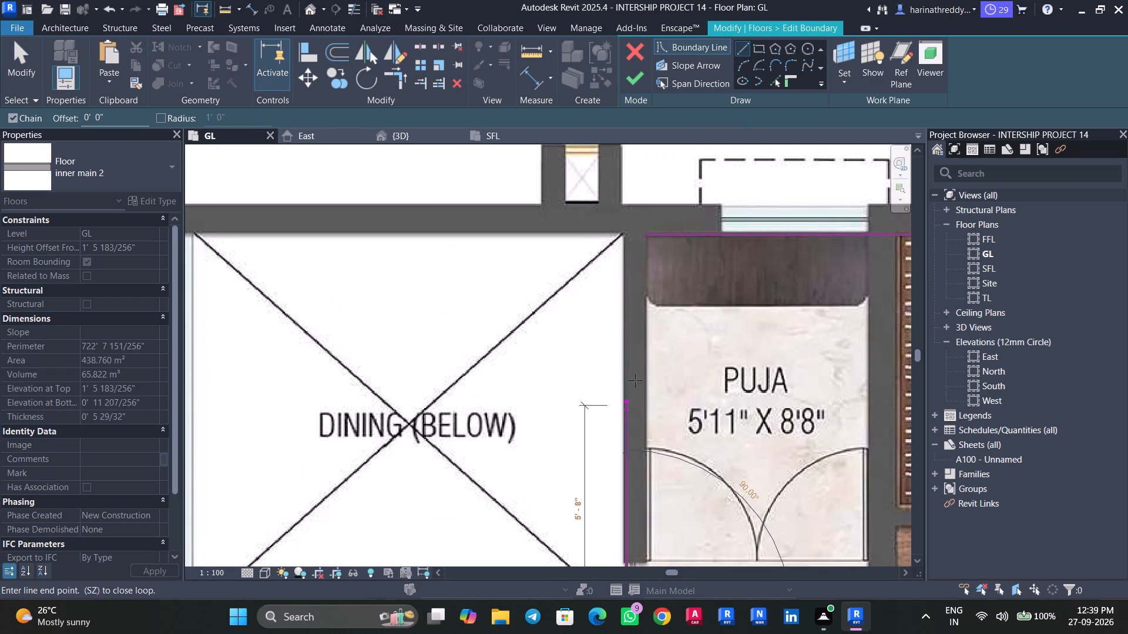
scroll(625, 261, up, 3)
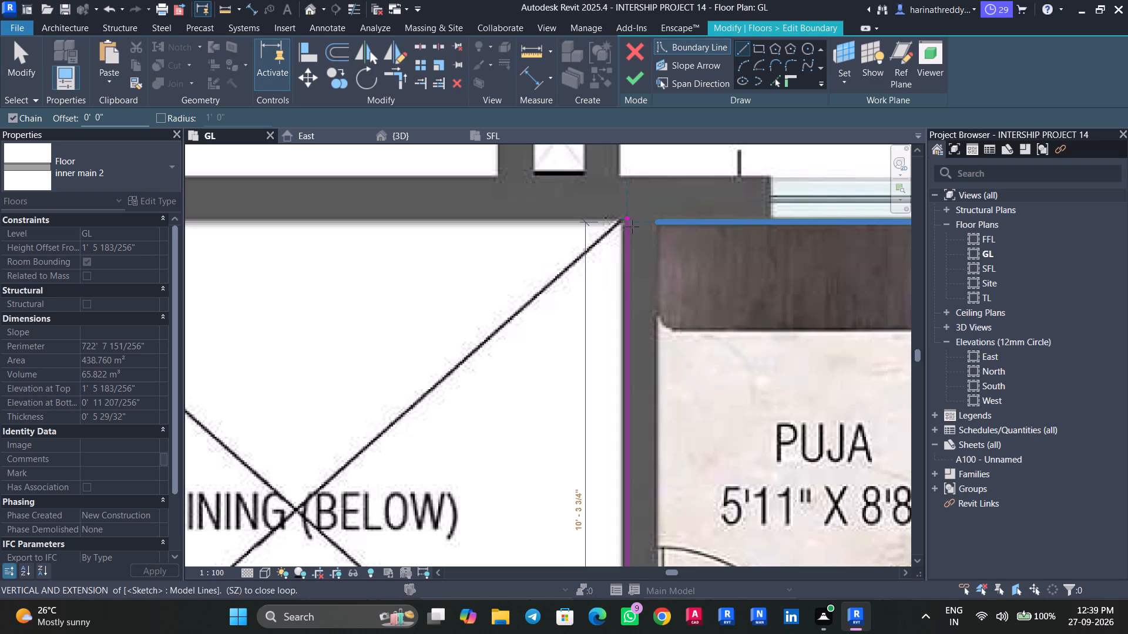
click(631, 224)
click(656, 224)
key(Escape)
key(Escape)
Finish the boundary edit of the inner main 2 floor and clear the selection.
scroll(656, 299, down, 4)
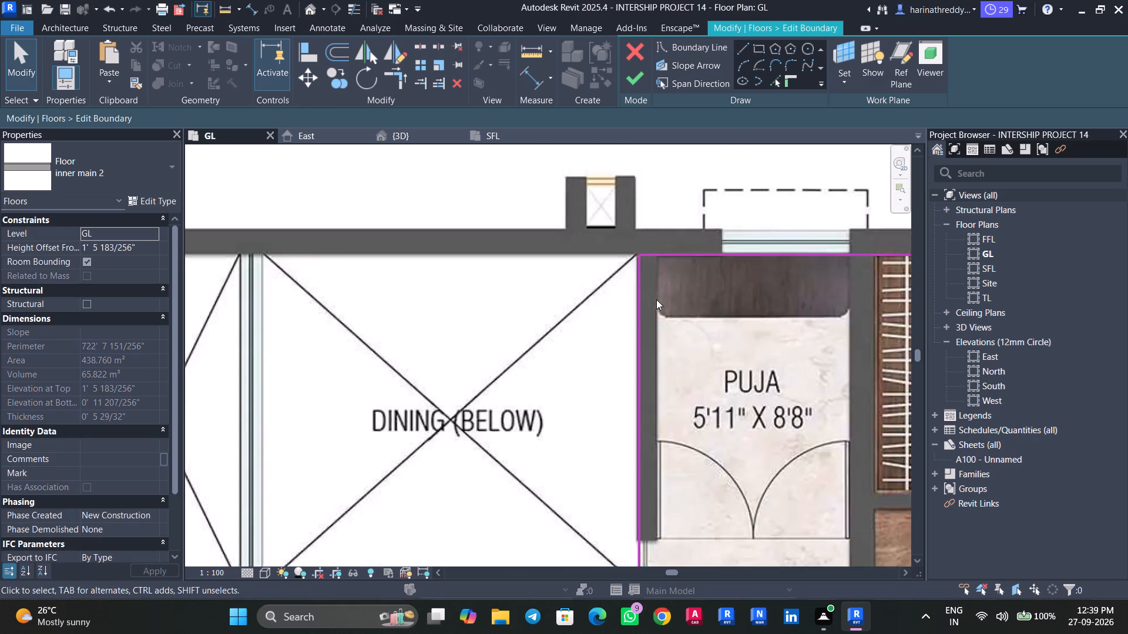
scroll(656, 299, down, 6)
middle_drag(690, 356, 664, 247)
scroll(649, 279, down, 4)
middle_drag(785, 274, 746, 332)
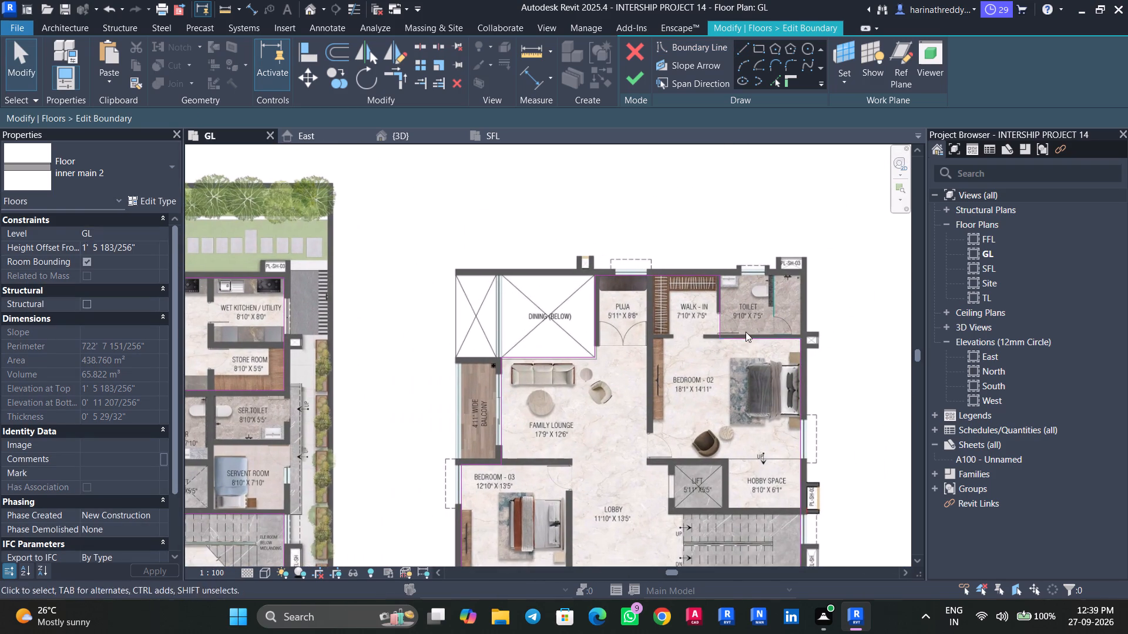
click(634, 85)
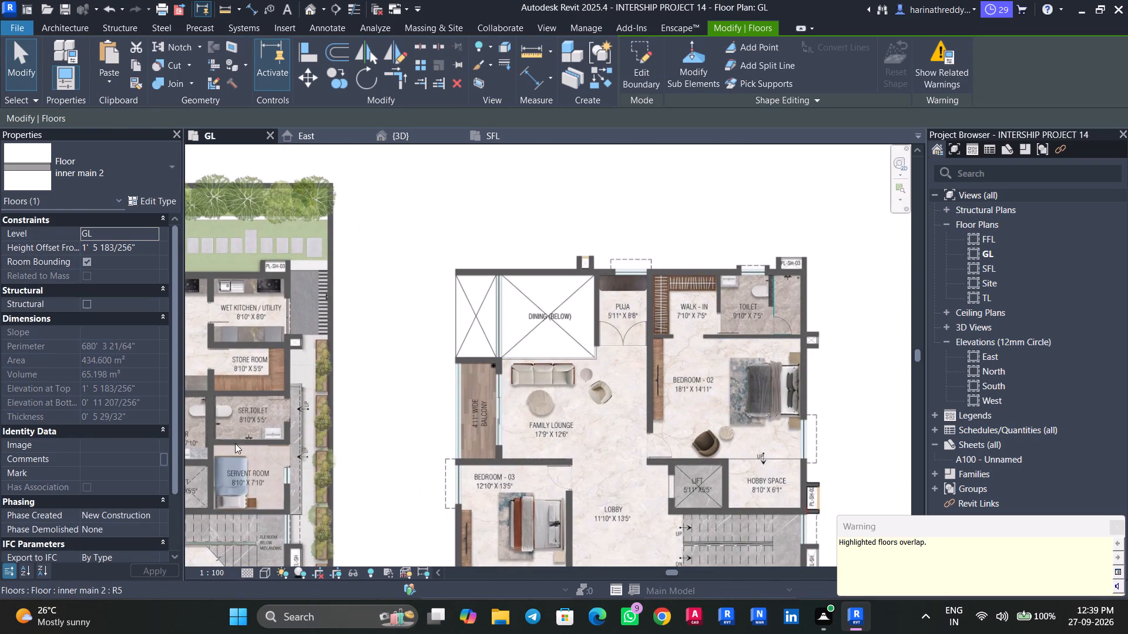
click(1107, 531)
click(1113, 530)
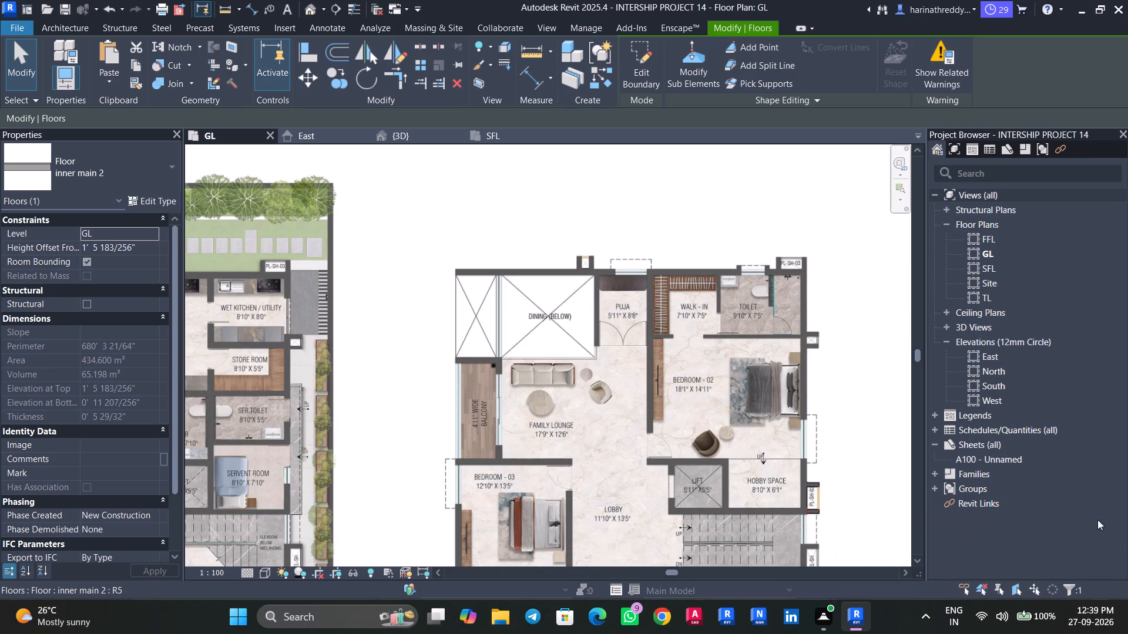
key(Escape)
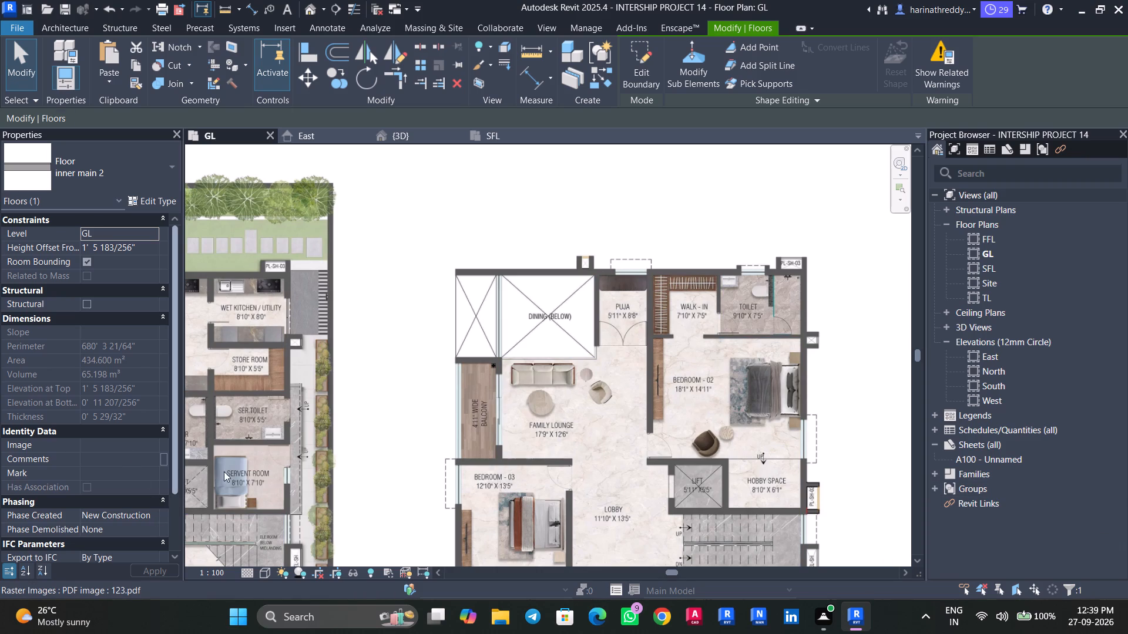
key(Escape)
Set the 123.pdf floor plan image's draw layer to Background.
click(398, 406)
click(169, 332)
click(150, 349)
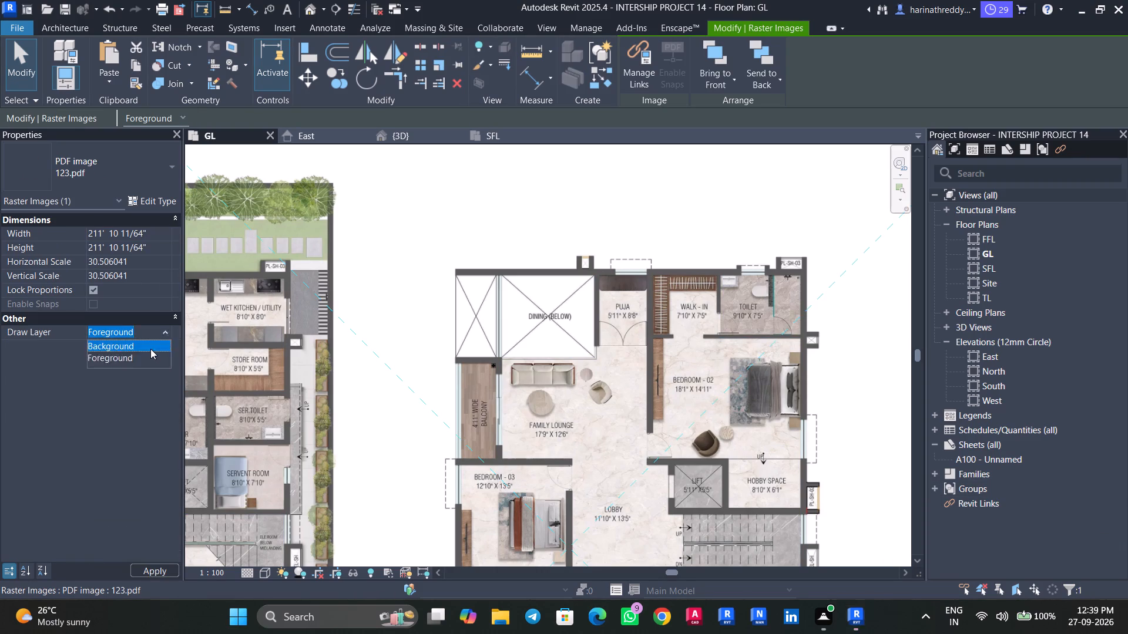
Delete the 6'11" x 10'2" Toilet loop on the first-floor plan from the TOILET floor's boundary and finish the edit.
scroll(763, 326, up, 5)
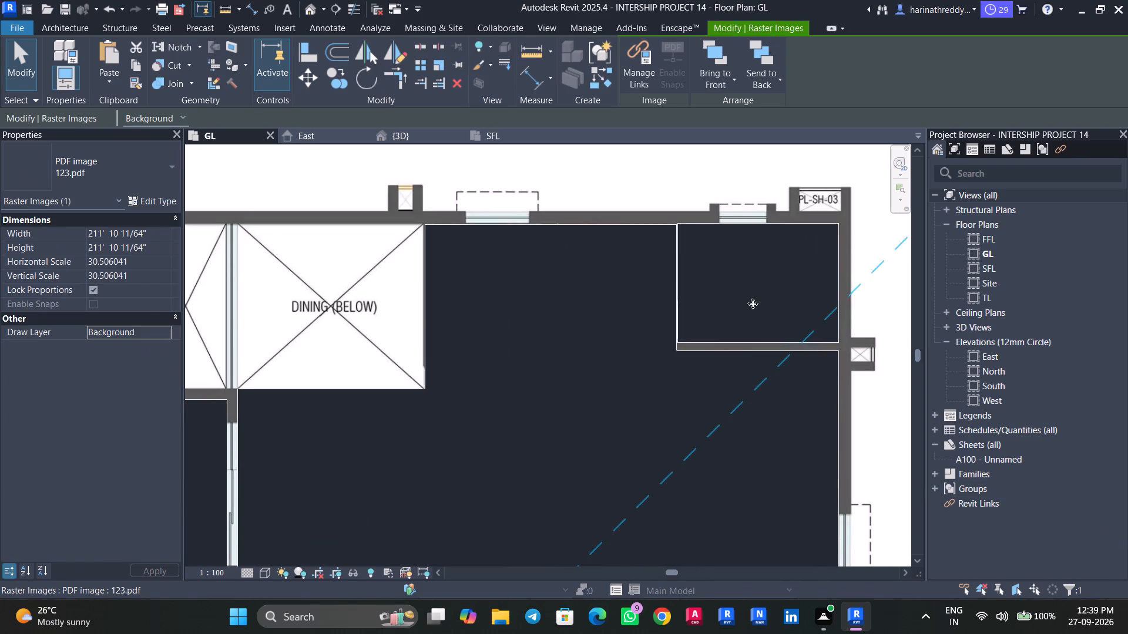
key(Escape)
click(743, 301)
scroll(743, 301, down, 6)
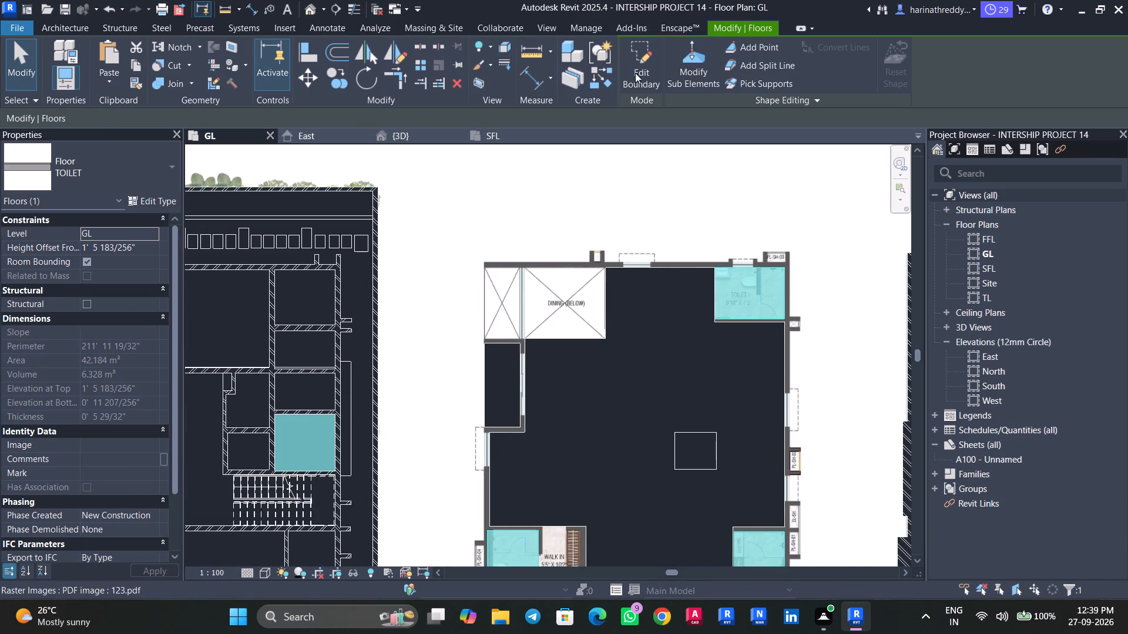
click(637, 72)
drag(813, 365, 703, 255)
middle_drag(694, 410, 626, 220)
middle_drag(616, 327, 629, 297)
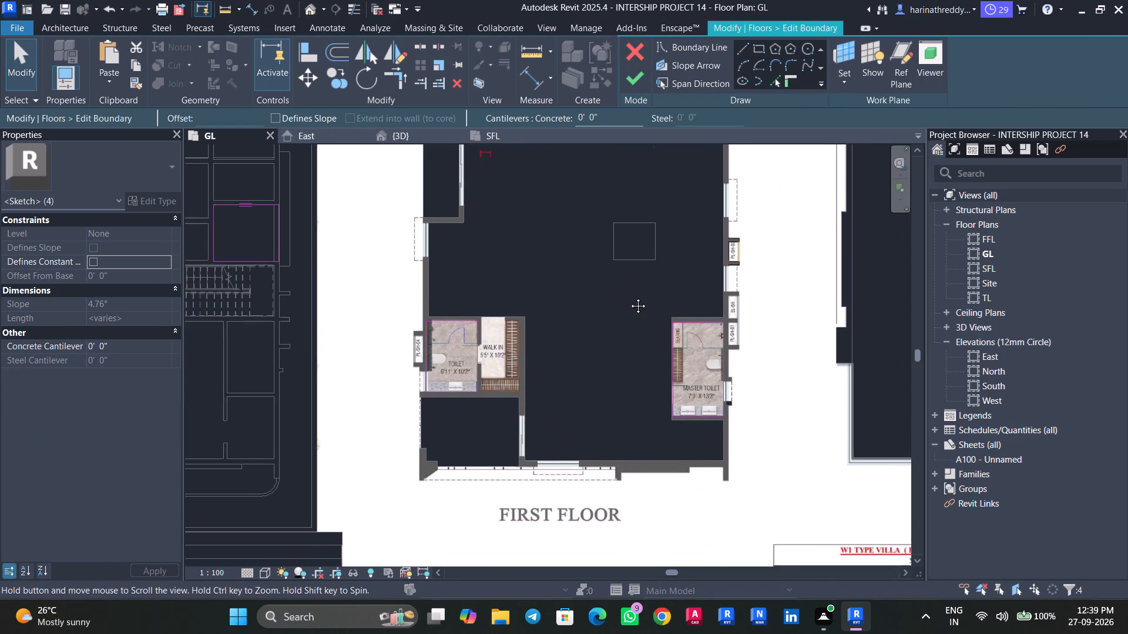
middle_drag(629, 297, 634, 291)
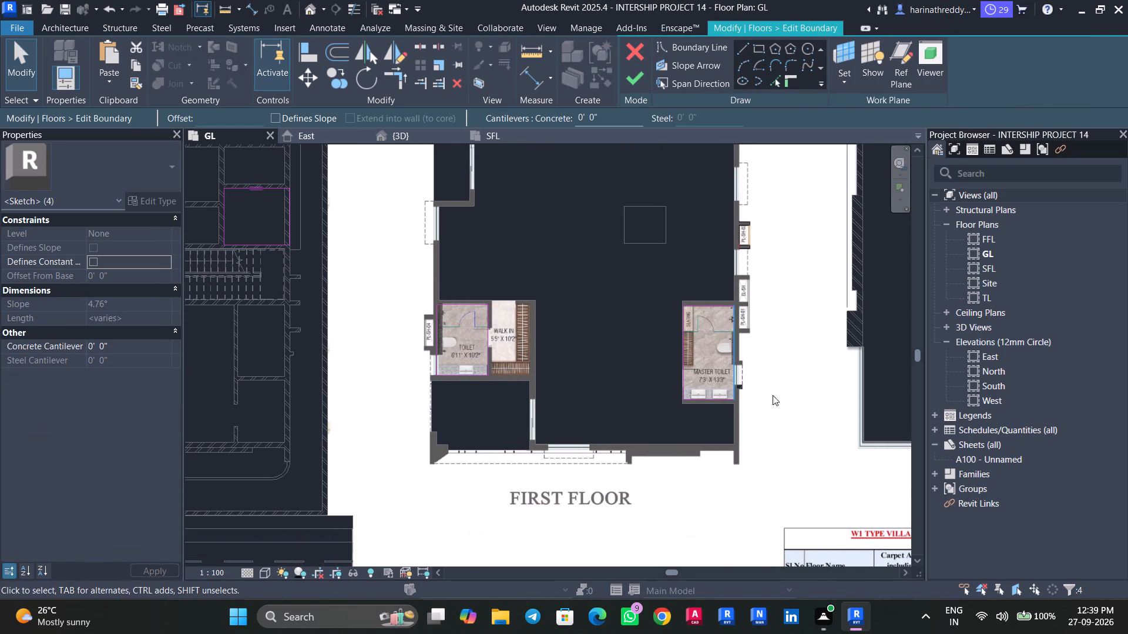
drag(779, 437, 642, 265)
drag(533, 404, 428, 305)
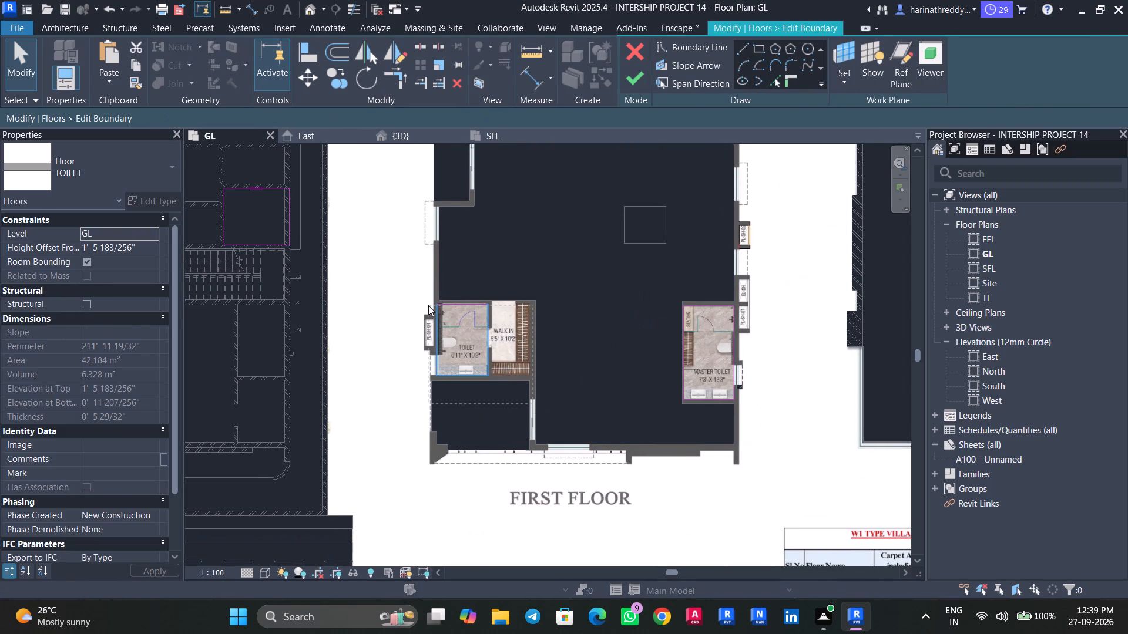
drag(428, 305, 424, 295)
scroll(435, 309, up, 7)
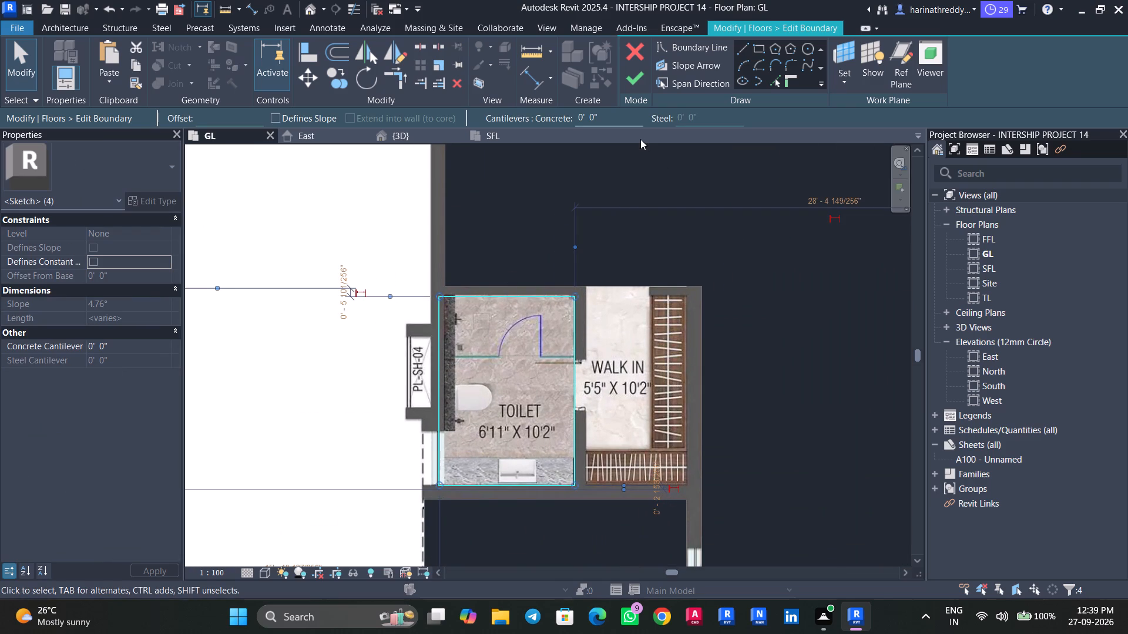
key(Delete)
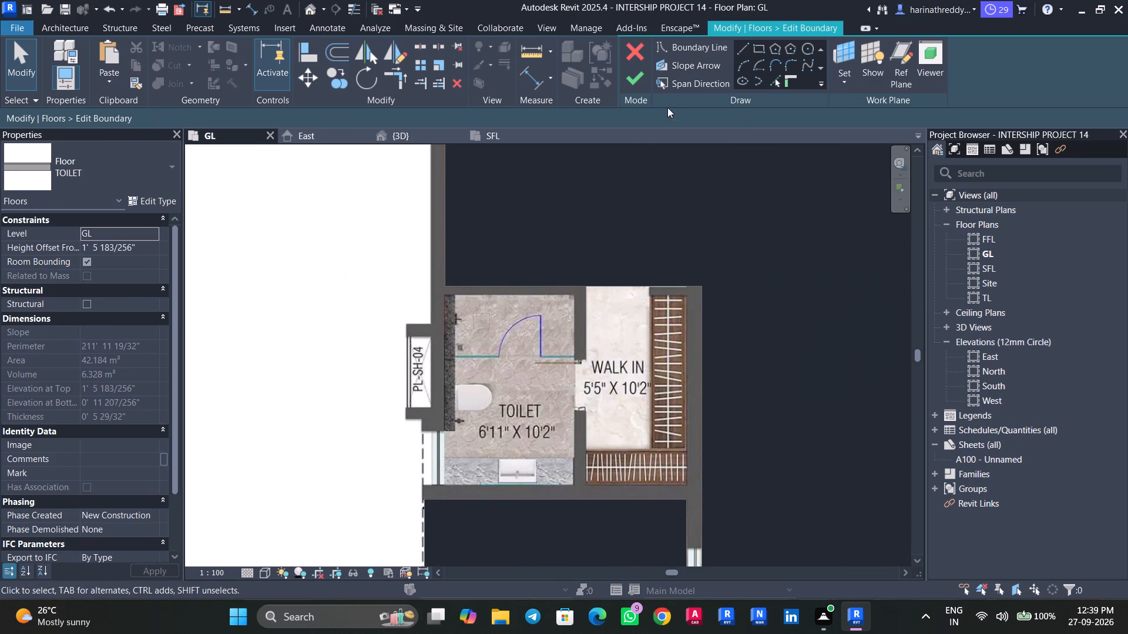
click(636, 83)
scroll(603, 363, down, 10)
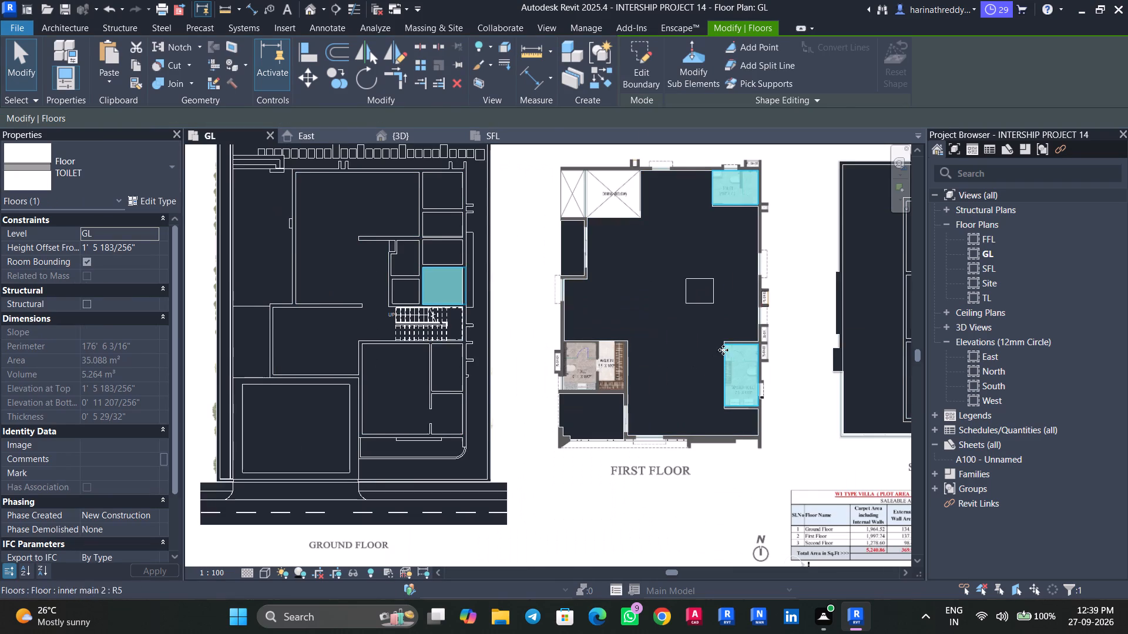
key(Escape)
key(Escape)
Edit the TOILET floor's boundary again and delete the first-floor Master Toilet and Bedroom-02 toilet loops.
click(734, 371)
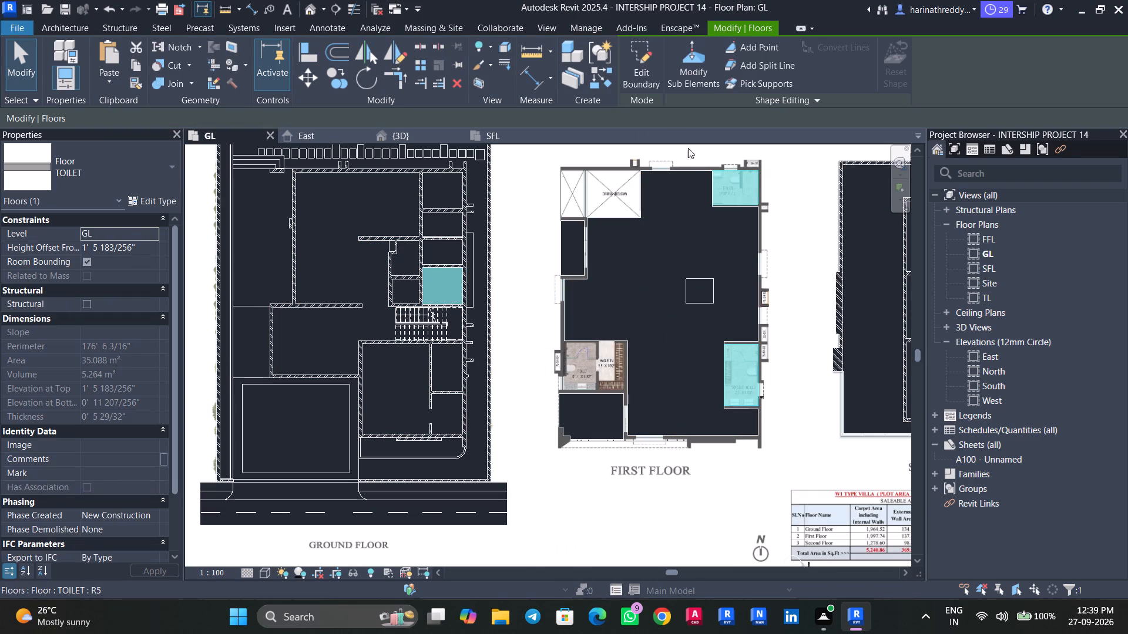
click(646, 78)
drag(775, 442, 692, 323)
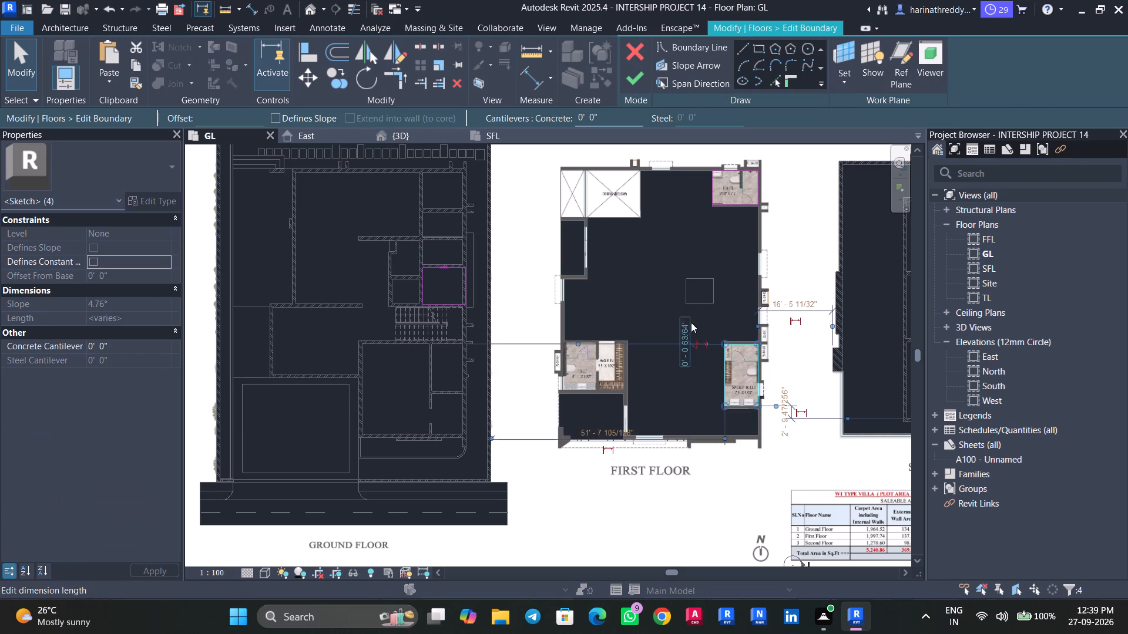
key(Delete)
drag(772, 257, 697, 157)
key(Delete)
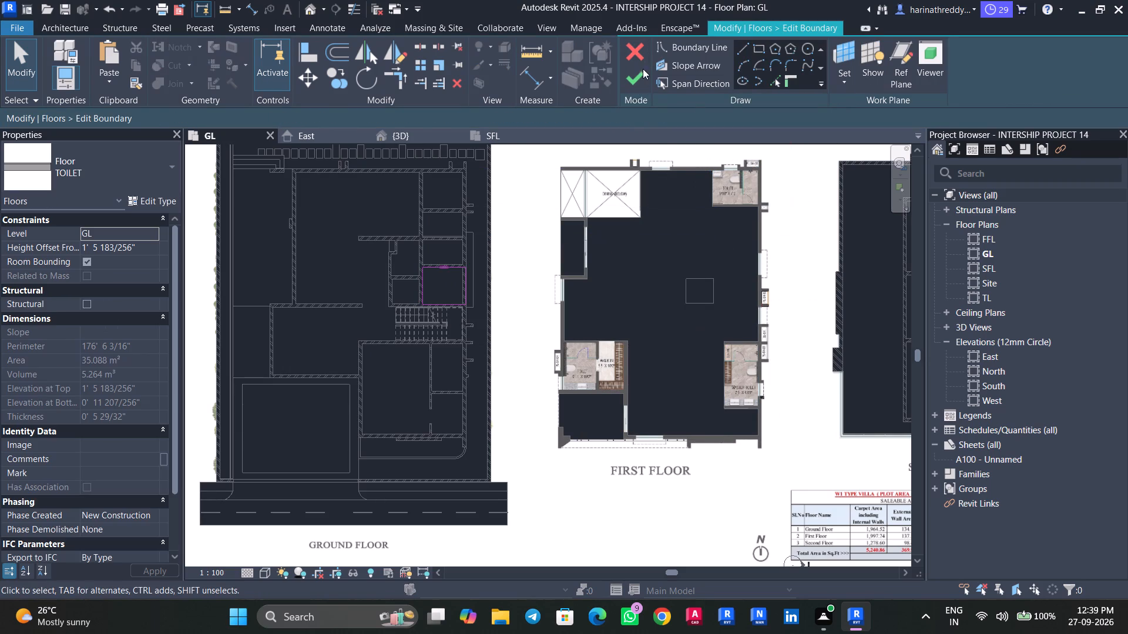
scroll(687, 147, down, 1)
middle_drag(690, 155, 691, 200)
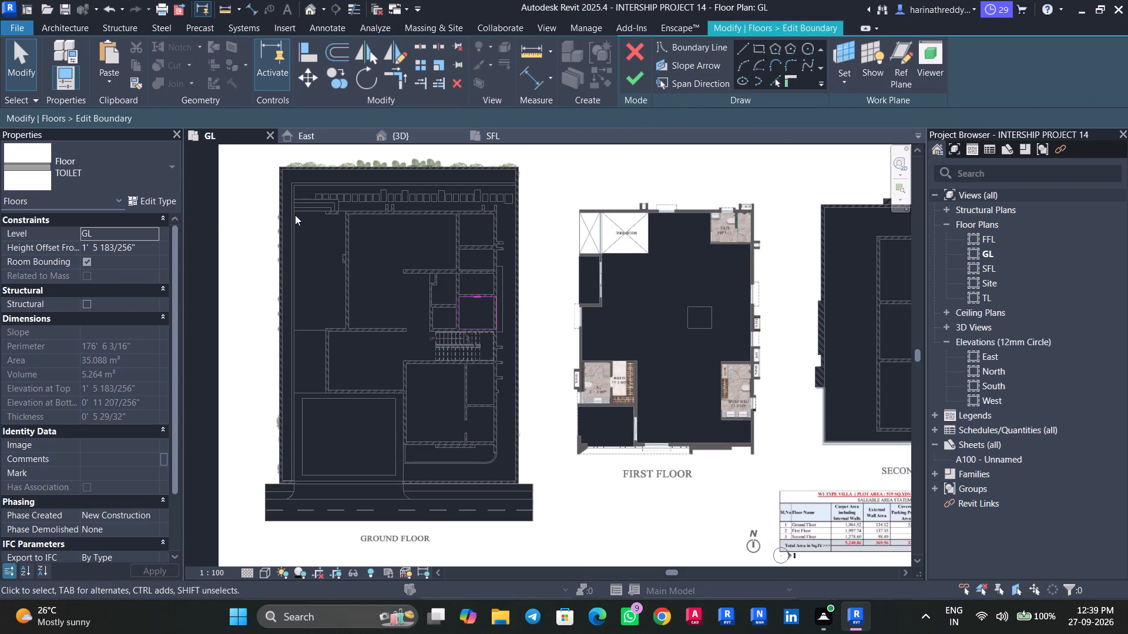
Duplicate the TOILET floor type as TOILET 2 and apply it to the floor being edited.
click(162, 204)
click(1032, 86)
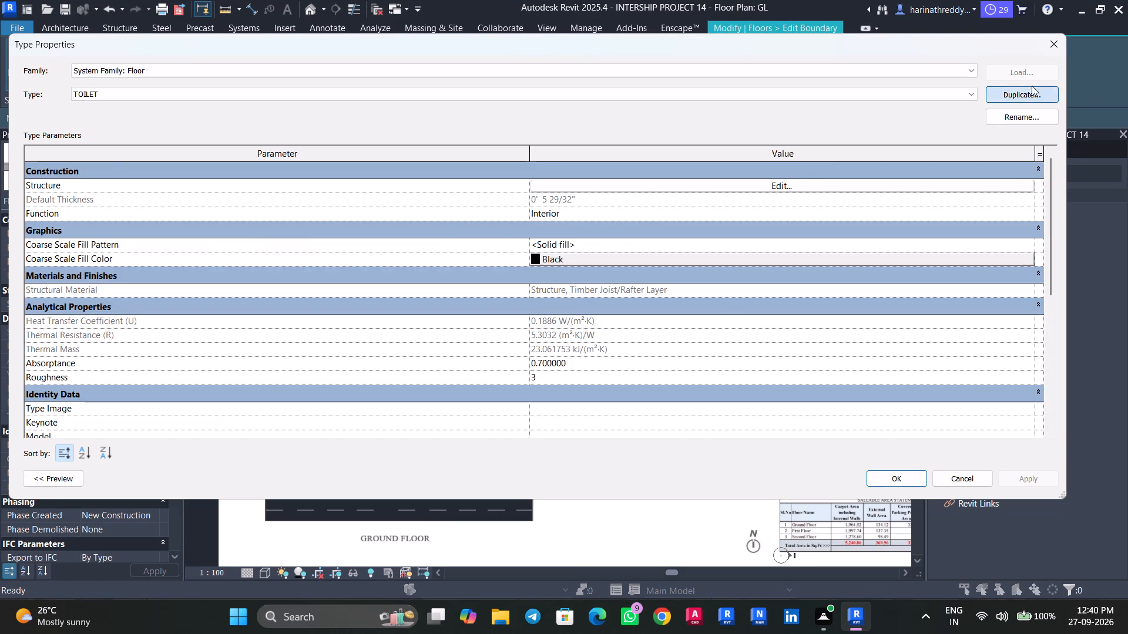
click(612, 339)
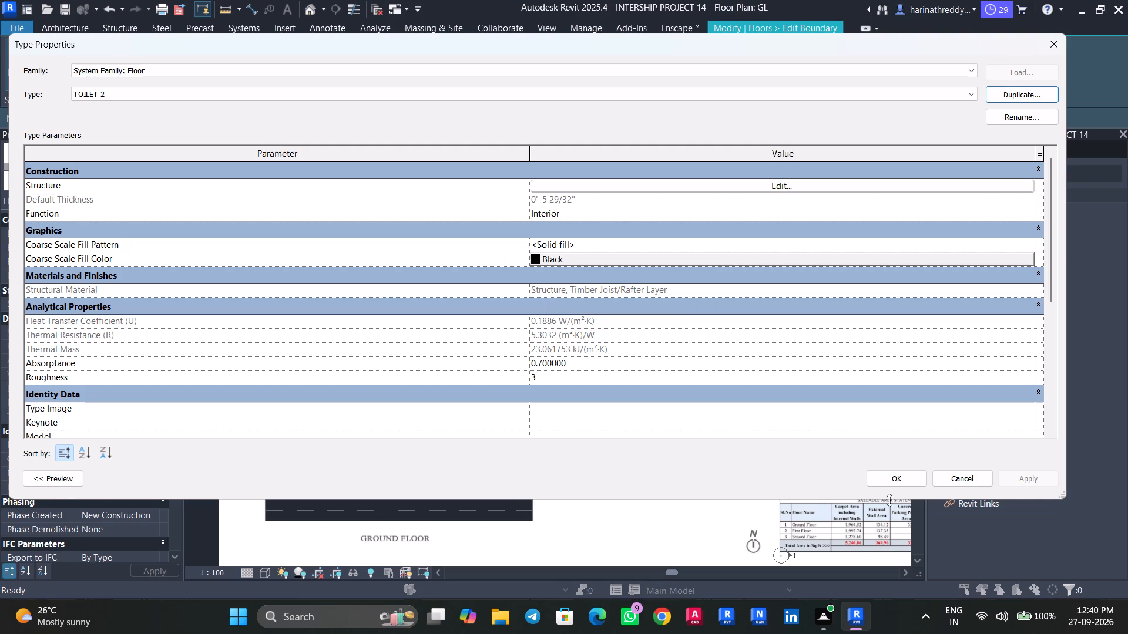
click(891, 483)
Draw a rectangular boundary about 10'-2" by 7'-5" around the first-floor 9'10" x 7'5" Toilet.
scroll(637, 383, up, 4)
middle_drag(657, 355, 594, 469)
scroll(724, 273, up, 3)
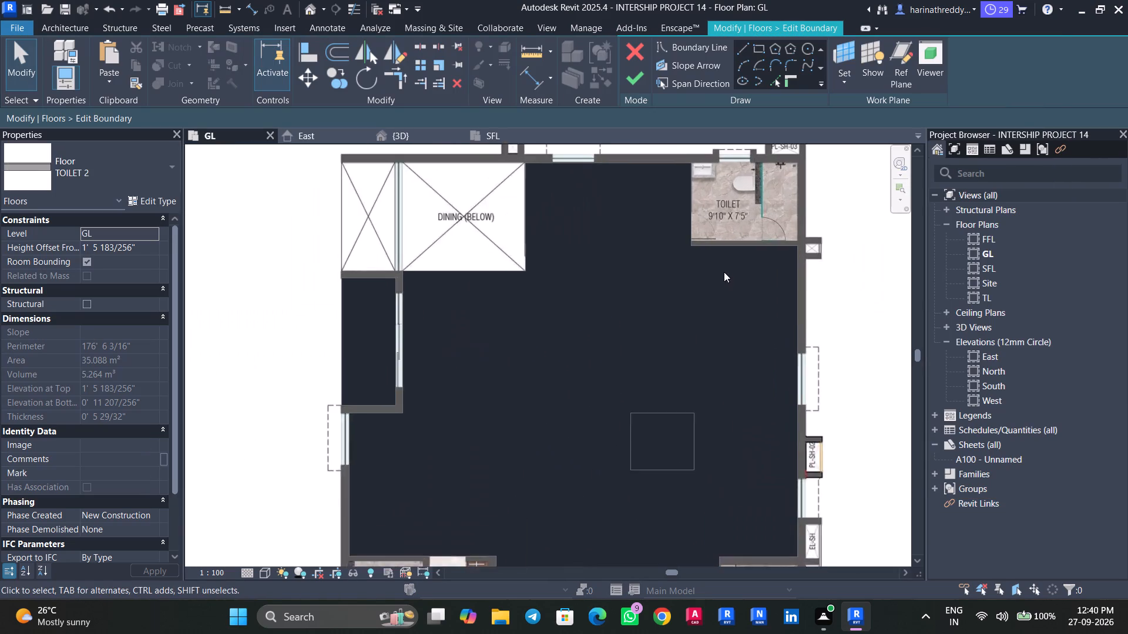
middle_drag(723, 275, 635, 406)
click(758, 45)
scroll(639, 328, up, 5)
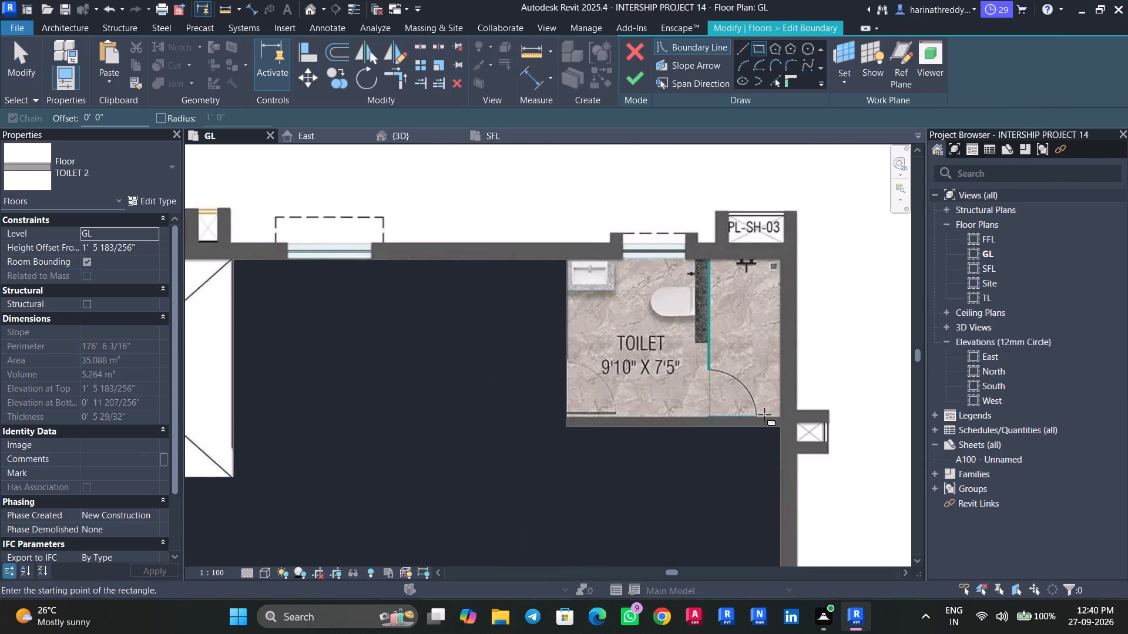
click(781, 416)
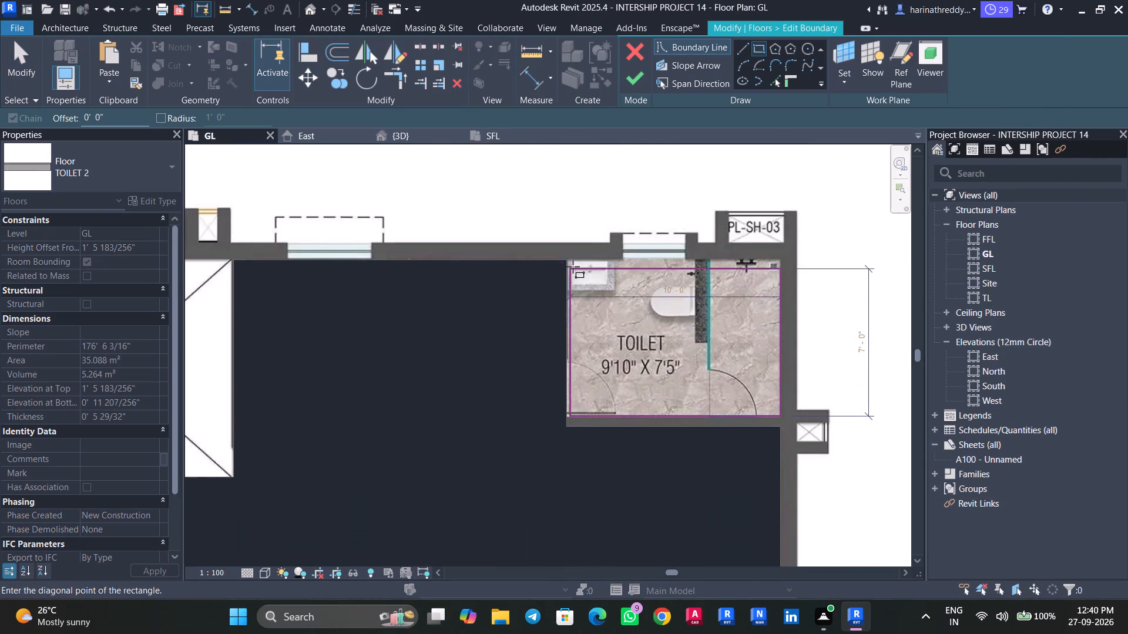
click(572, 264)
Draw a rectangular boundary about 13'-6" long around the first-floor 7'3" x 13'3" Master Toilet.
scroll(641, 375, down, 3)
scroll(641, 375, up, 1)
scroll(642, 370, down, 4)
middle_drag(639, 517, 600, 295)
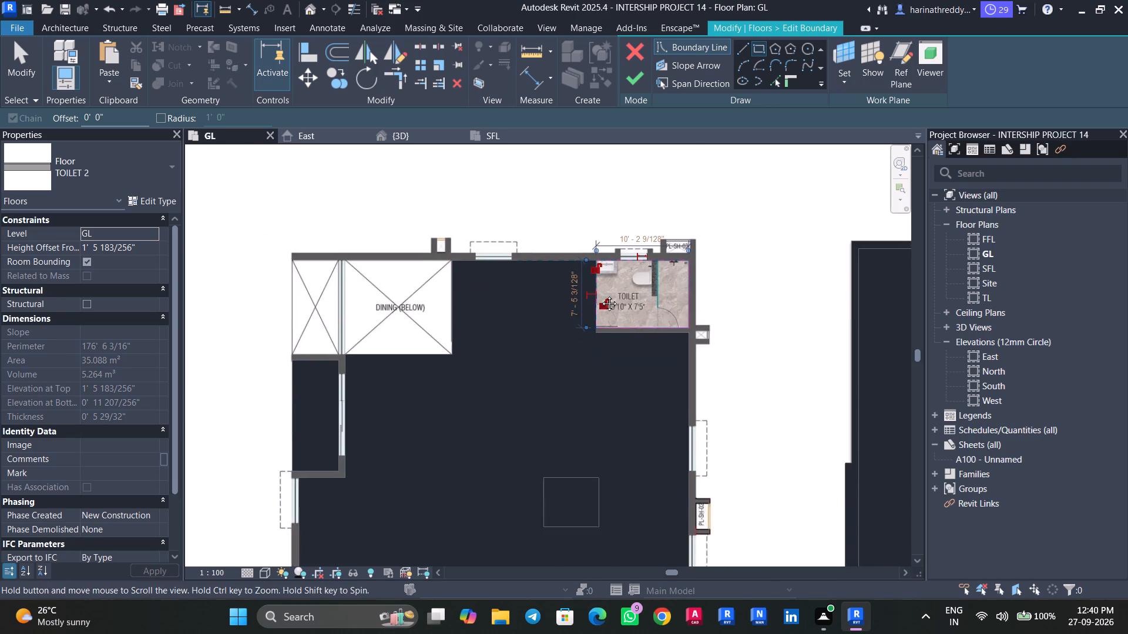
middle_drag(600, 295, 598, 209)
scroll(637, 456, up, 3)
scroll(664, 501, up, 2)
scroll(664, 501, down, 1)
scroll(664, 501, up, 1)
click(676, 508)
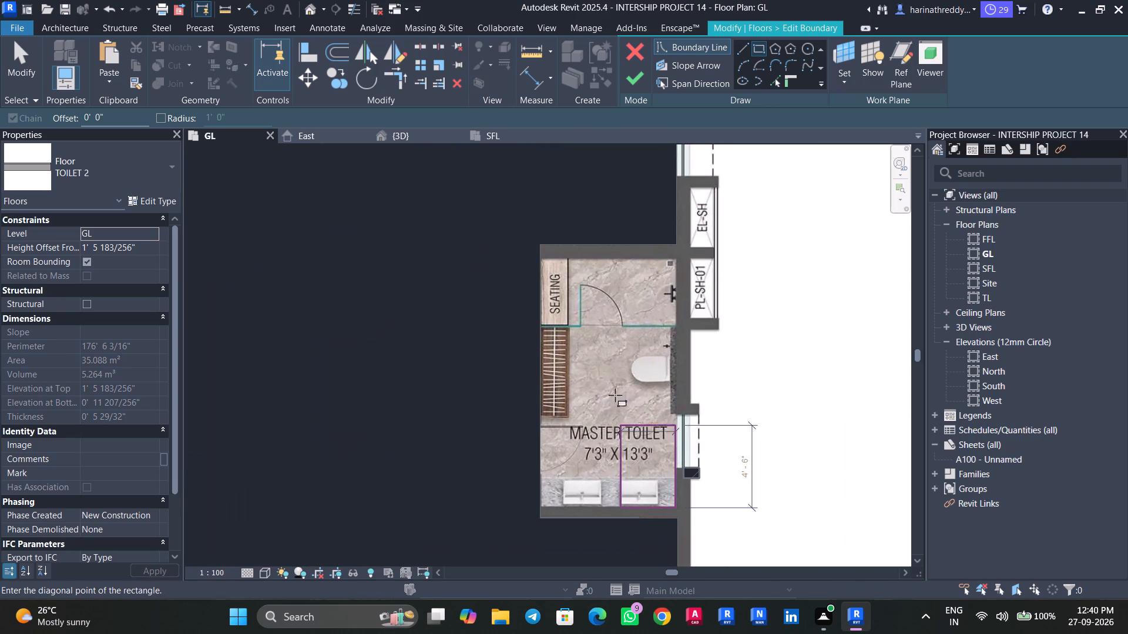
click(546, 259)
key(Escape)
key(Escape)
Draw a rectangular boundary around the first-floor 6'11" x 10'2" Toilet beside the walk-in and finish the floor's boundary edit.
scroll(619, 411, down, 5)
middle_drag(575, 436, 699, 441)
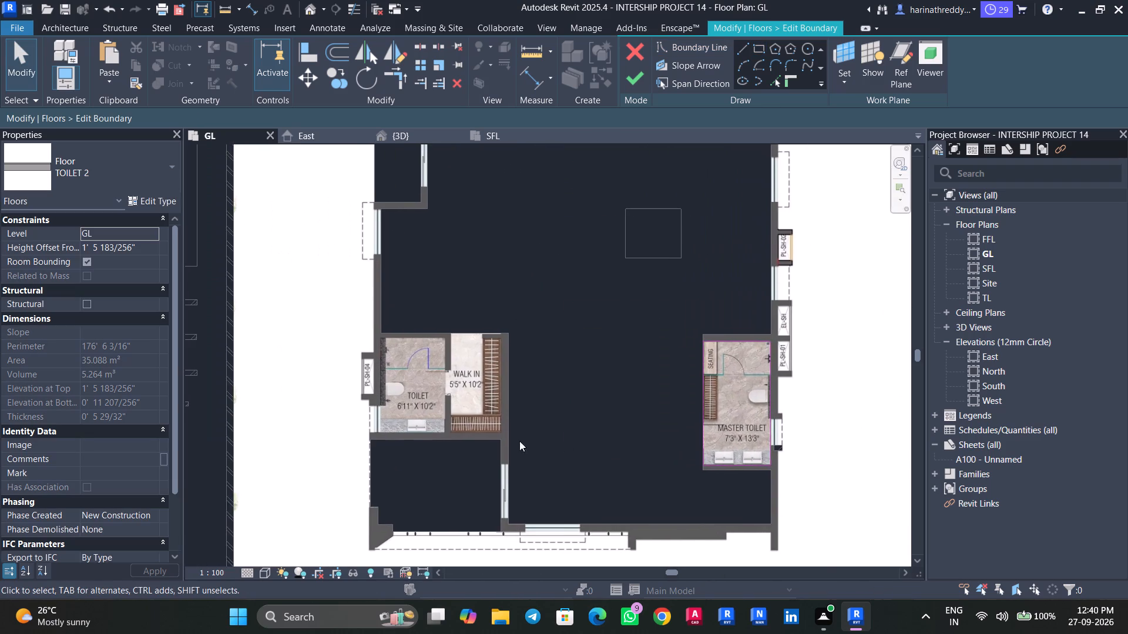
scroll(446, 404, up, 5)
middle_drag(474, 434, 590, 427)
click(760, 48)
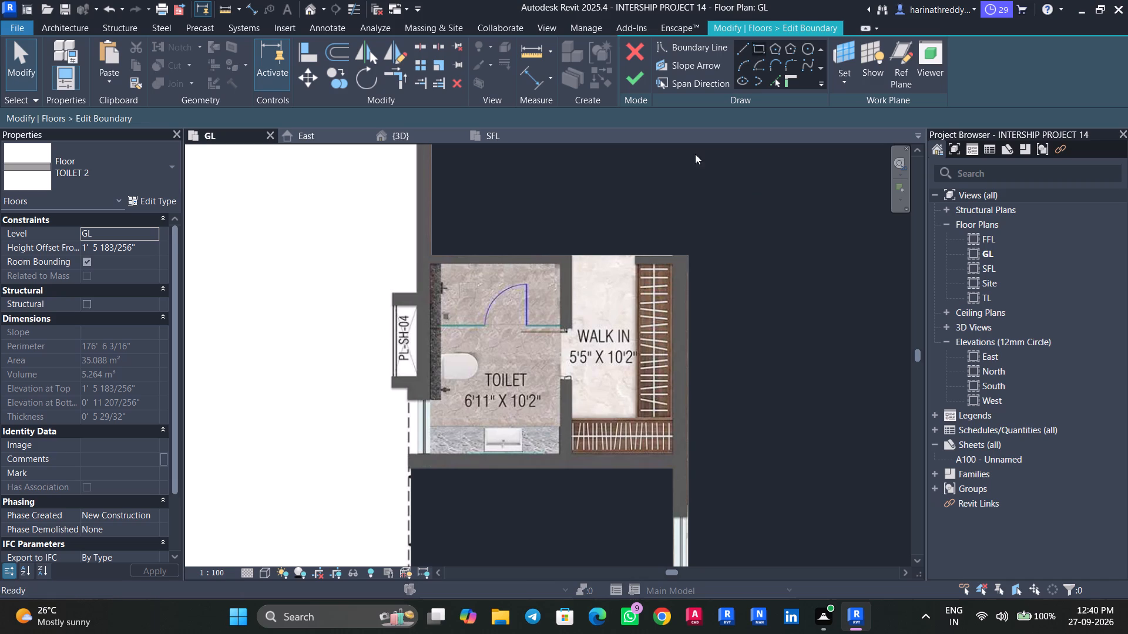
click(429, 265)
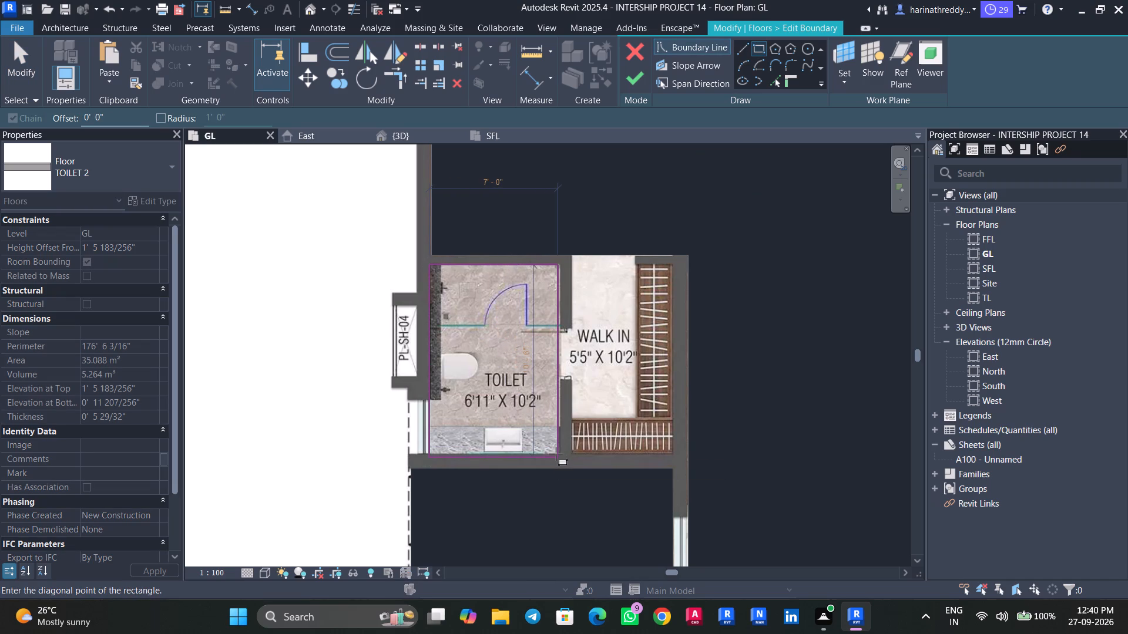
scroll(556, 454, up, 4)
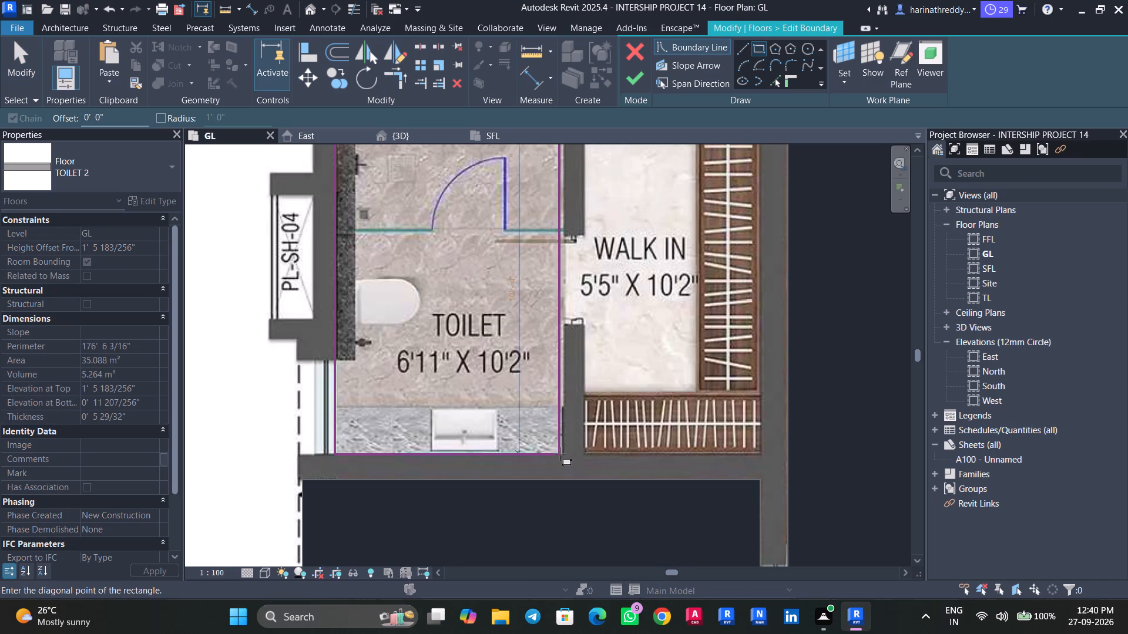
click(564, 453)
key(Escape)
key(Escape)
key(Escape)
key(Escape)
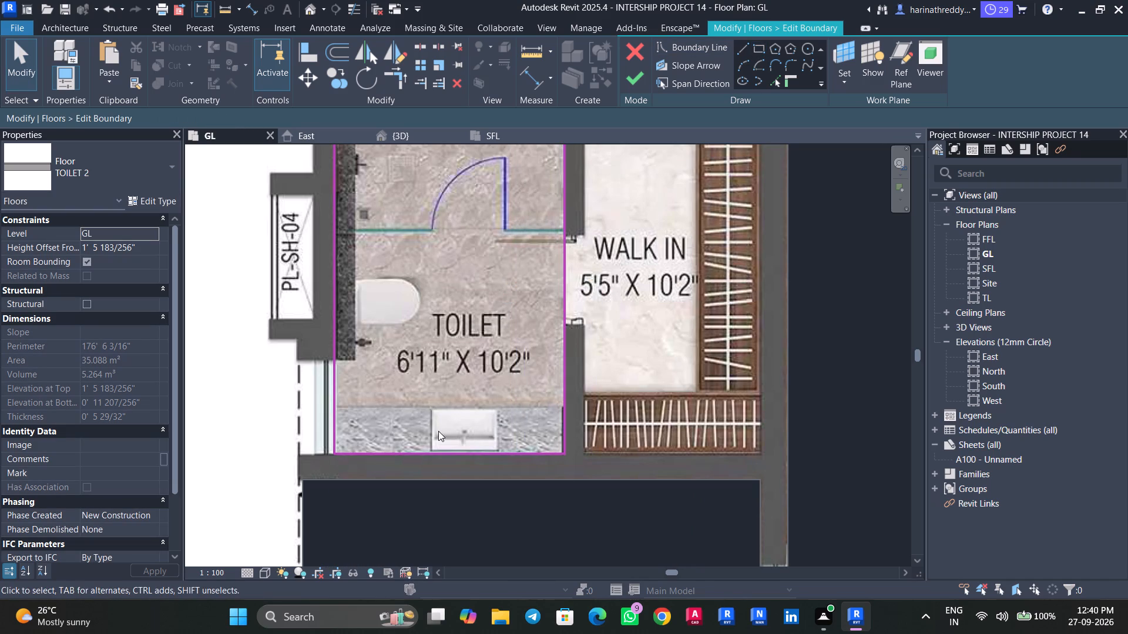
scroll(347, 403, down, 2)
scroll(347, 403, up, 1)
scroll(378, 360, down, 1)
middle_drag(388, 376, 398, 419)
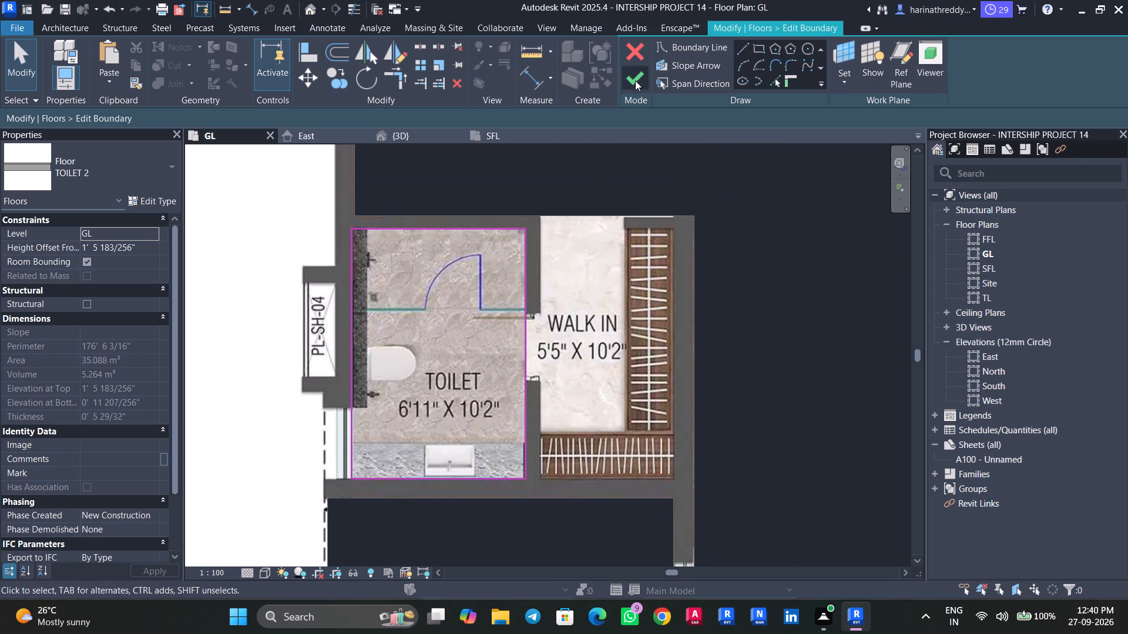
click(634, 80)
scroll(589, 312, down, 5)
key(Escape)
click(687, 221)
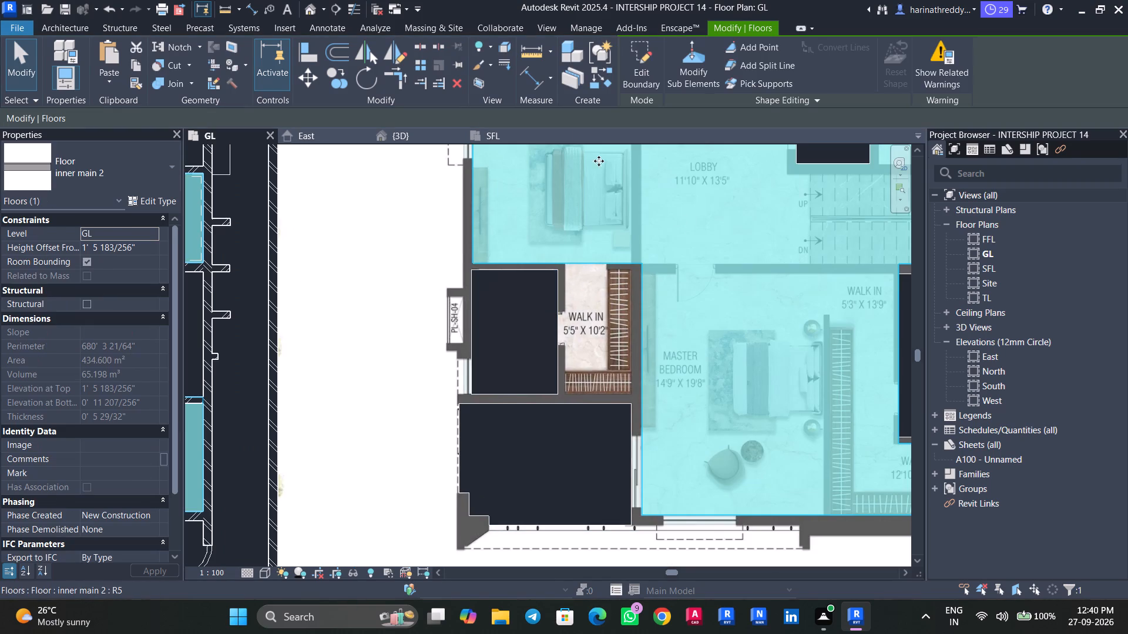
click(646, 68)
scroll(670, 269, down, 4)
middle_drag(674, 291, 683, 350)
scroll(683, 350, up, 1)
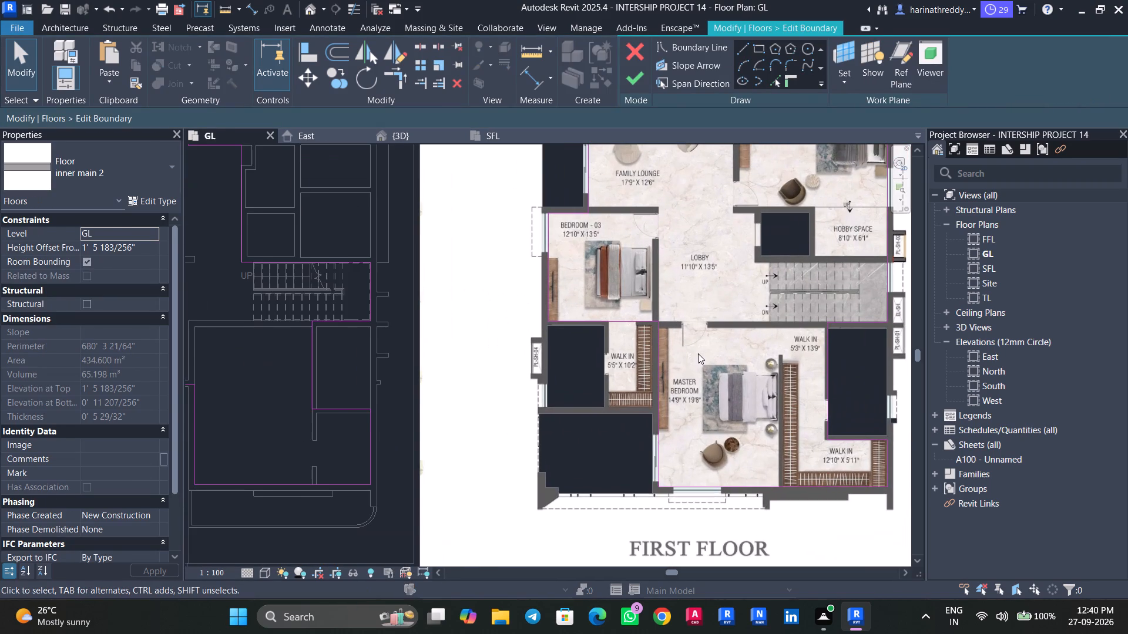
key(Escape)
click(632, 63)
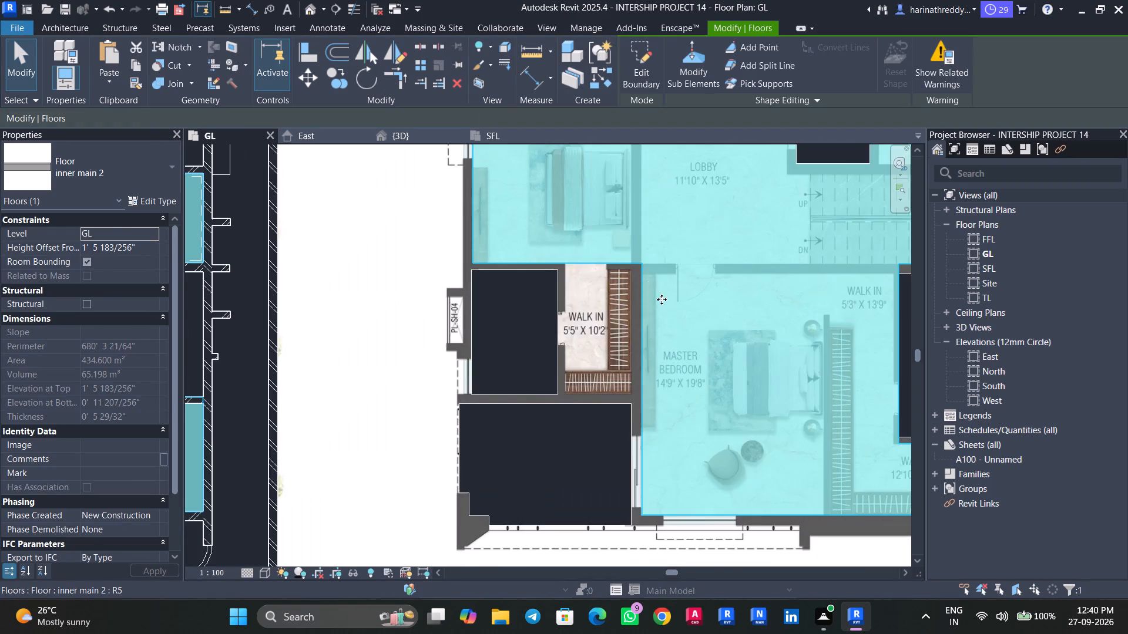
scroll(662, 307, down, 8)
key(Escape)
Change the main floor spanning the ground-floor and first-floor plans from type inner main 2 to inner main.
click(422, 279)
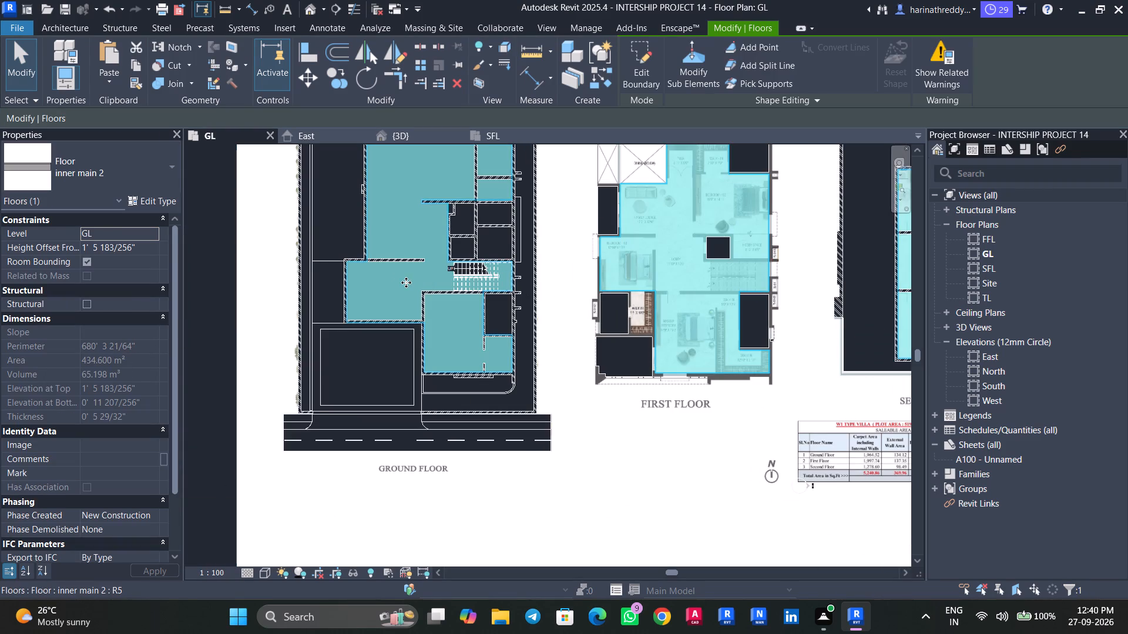
click(139, 164)
scroll(90, 294, up, 3)
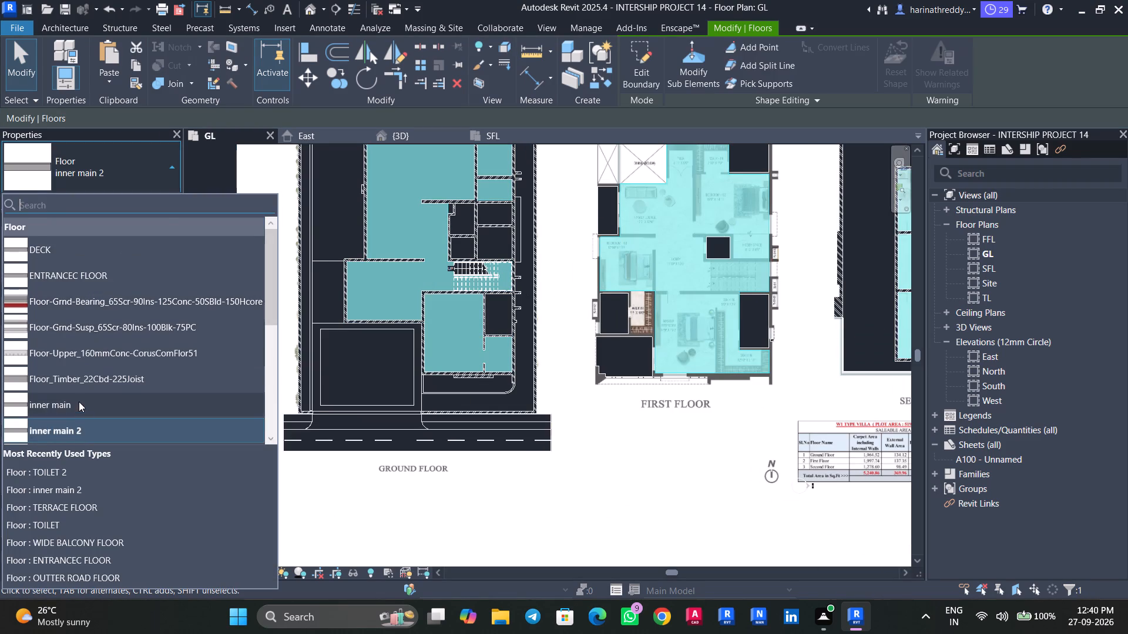
click(79, 402)
key(Escape)
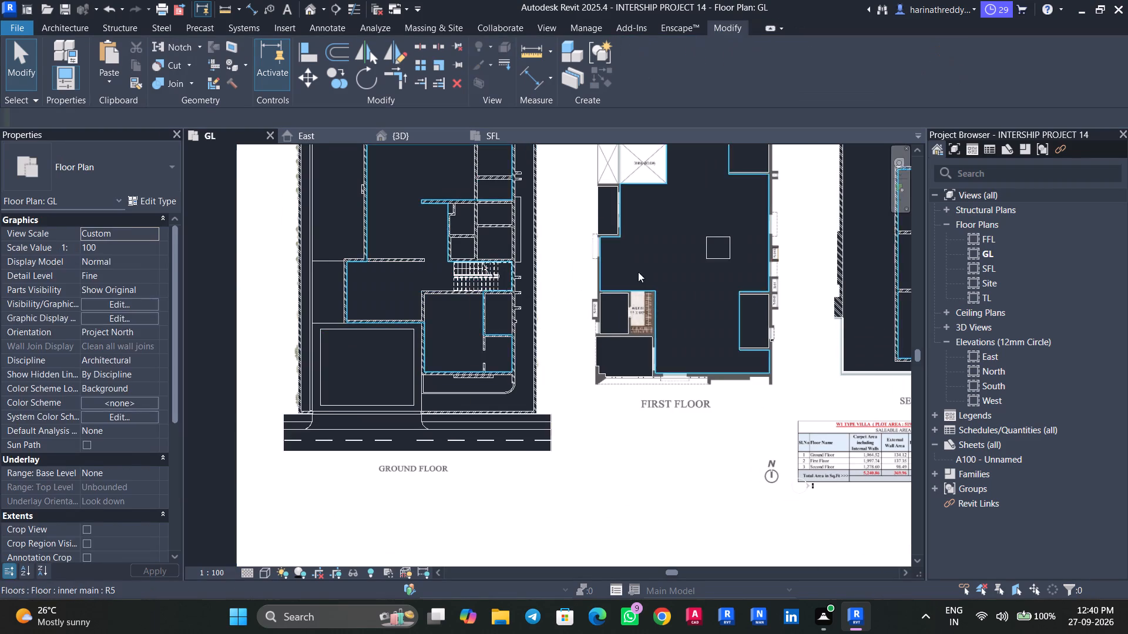
Select the inner main floor and the first-floor TOILET 2 floor in turn to check which areas each covers.
click(639, 272)
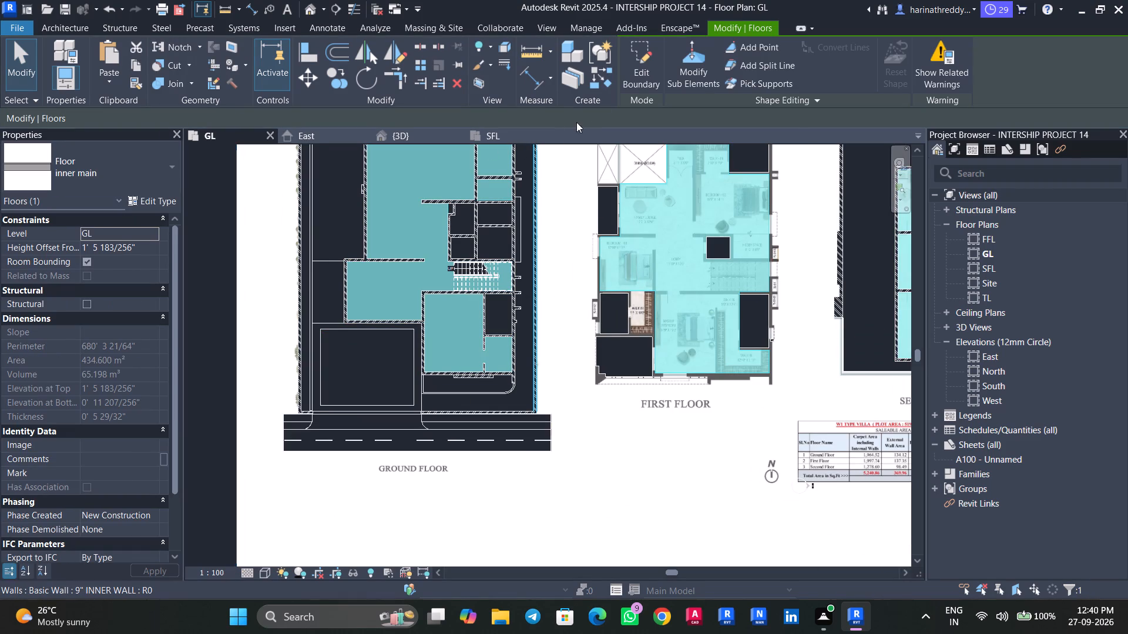
middle_drag(562, 263, 545, 339)
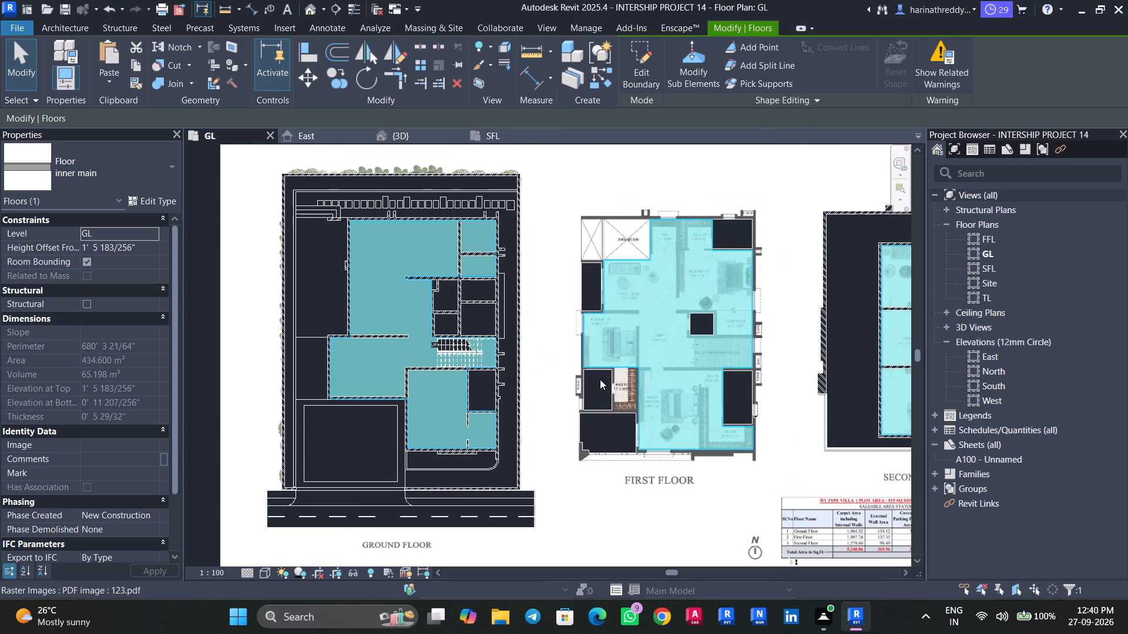
key(Escape)
click(602, 383)
scroll(602, 381, down, 5)
key(Escape)
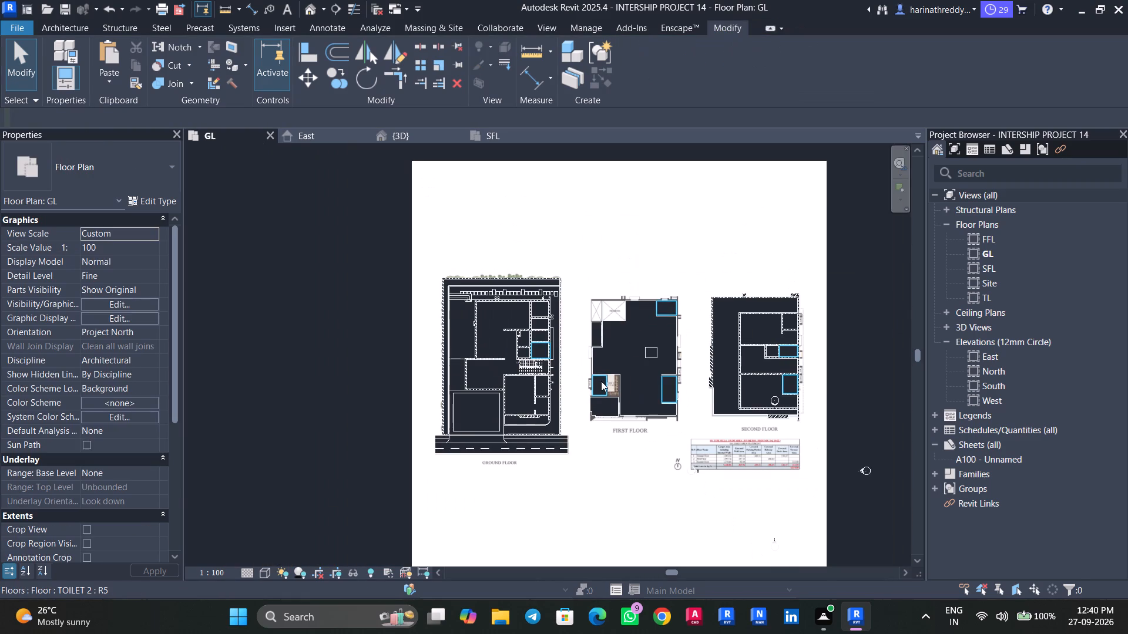
Save the project.
key(ctrl+s)
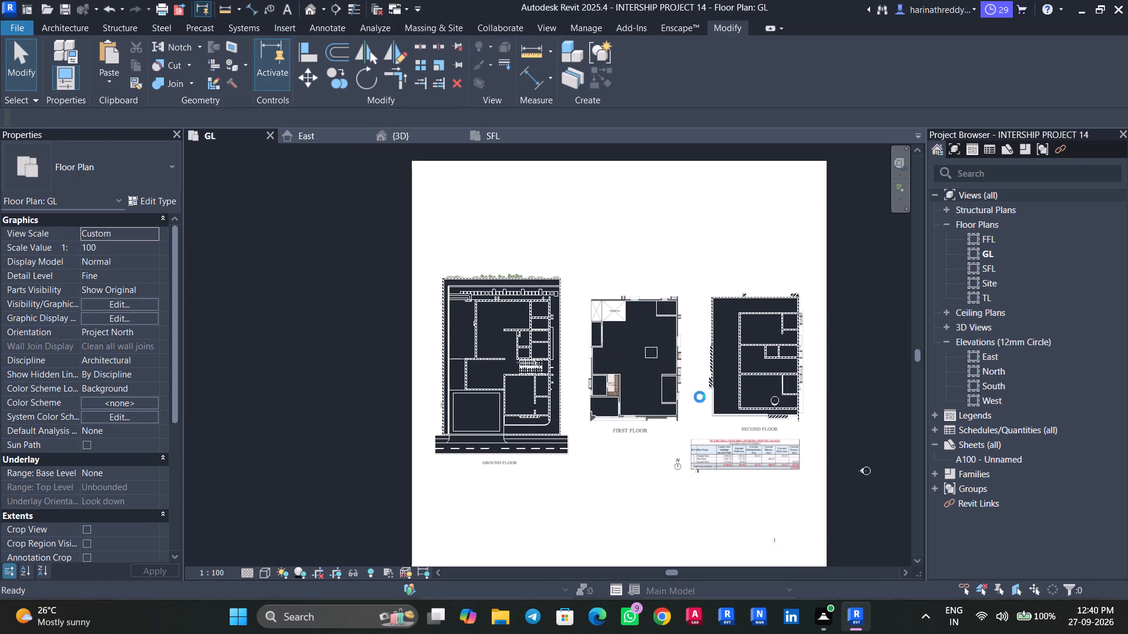
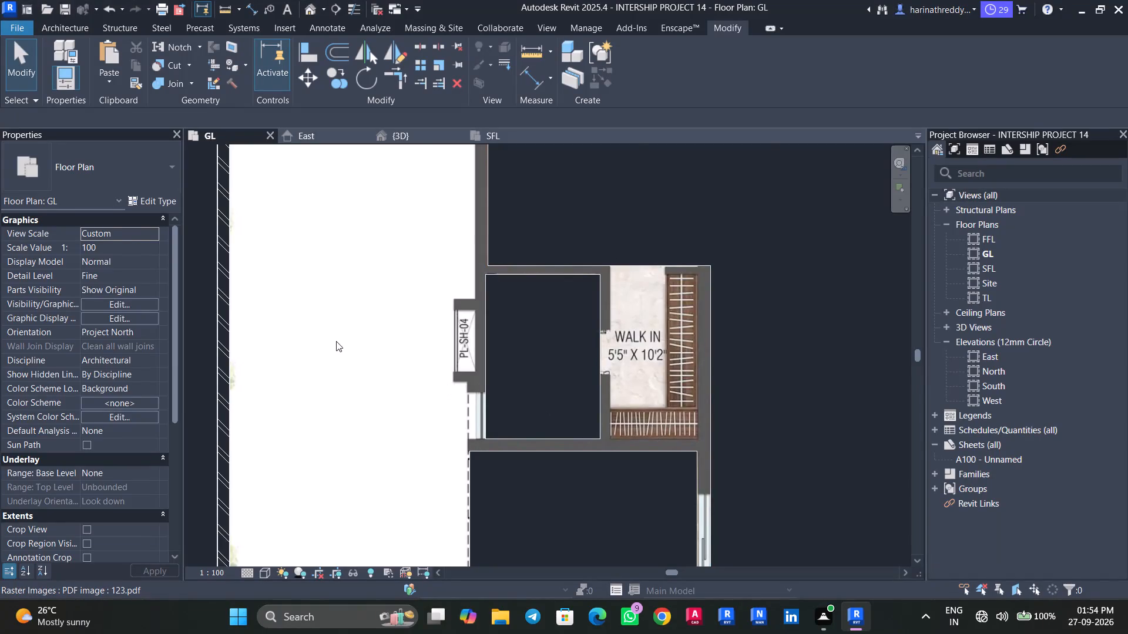
Open the inner main floor's boundary for editing around the first-floor 5'5" x 10'2" Walk In.
click(320, 344)
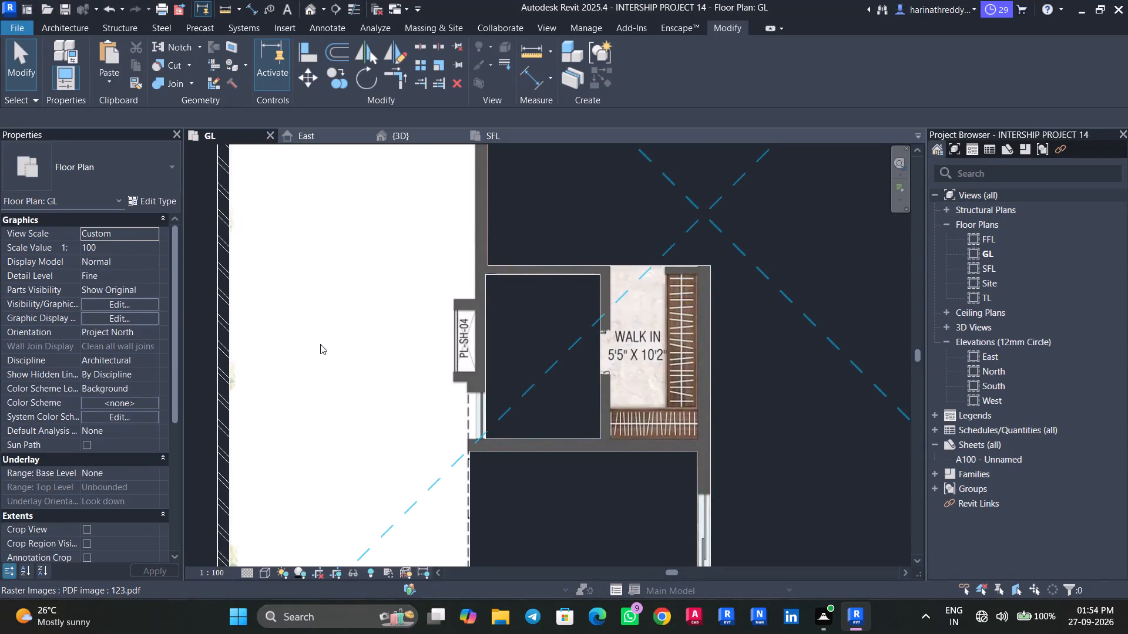
scroll(320, 344, down, 8)
click(417, 234)
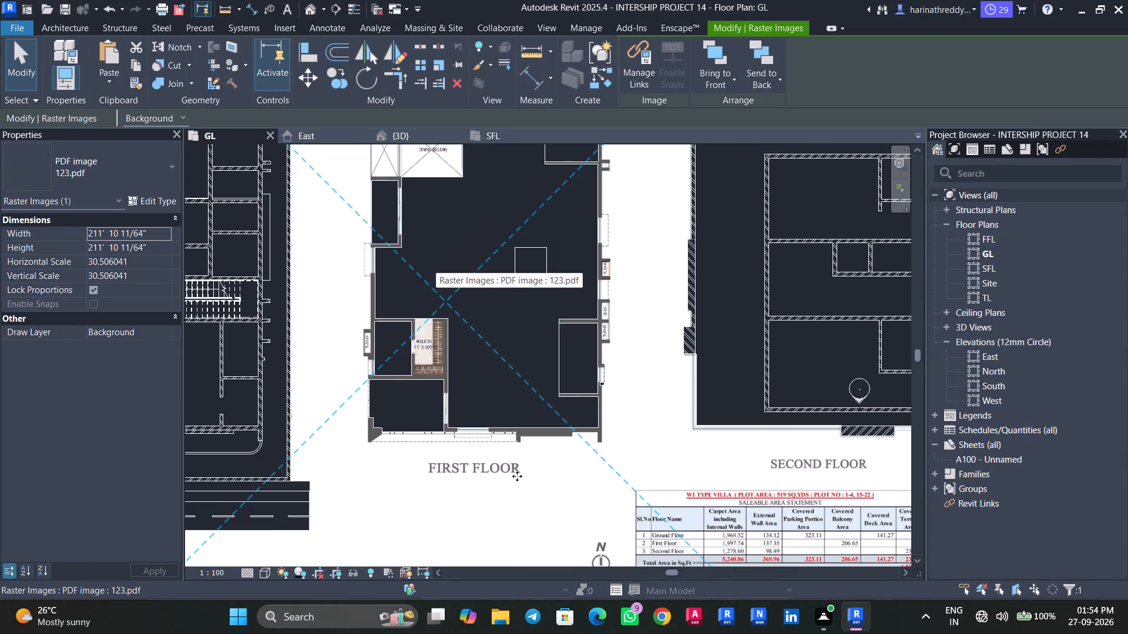
scroll(517, 476, down, 3)
scroll(454, 326, up, 2)
scroll(454, 326, down, 1)
scroll(456, 326, up, 1)
key(Tab)
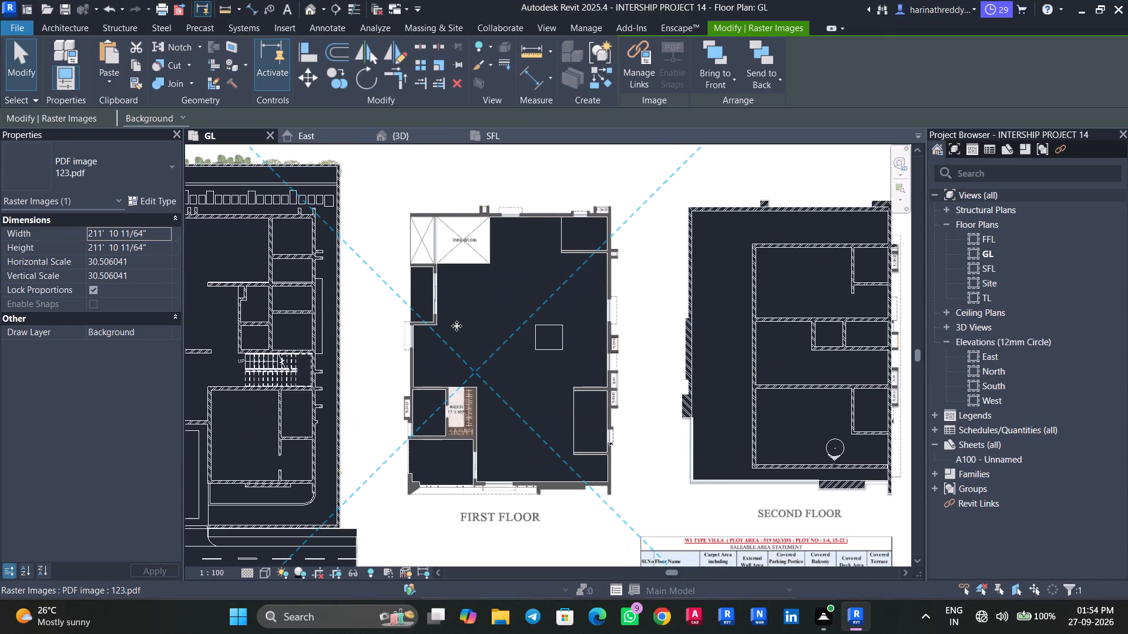
click(456, 326)
scroll(465, 325, up, 4)
middle_drag(472, 345, 483, 319)
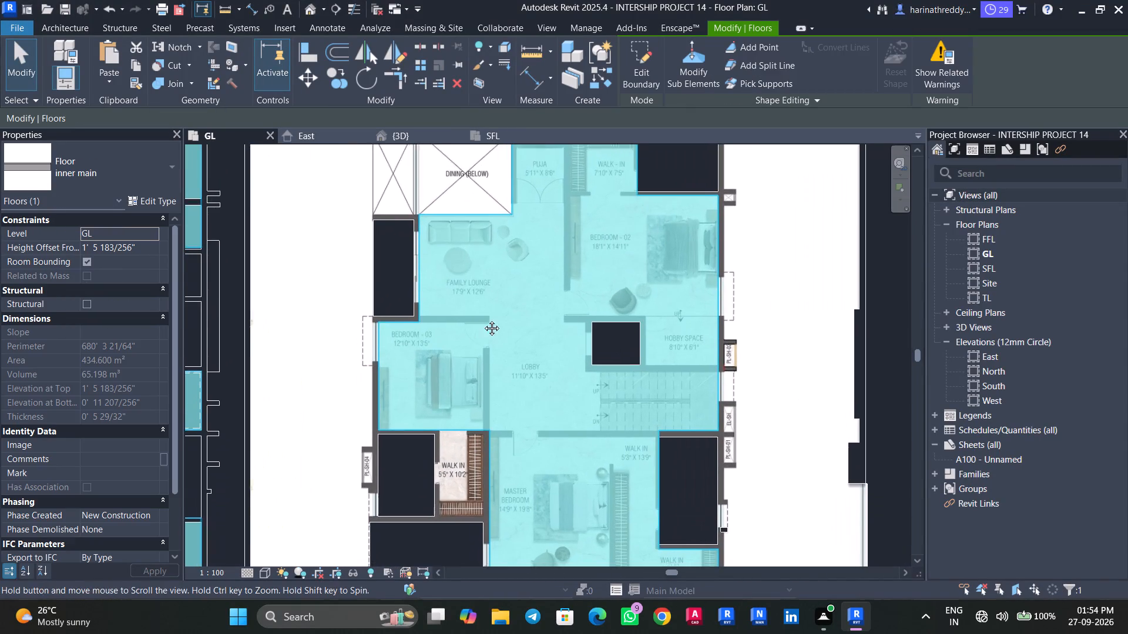
middle_drag(483, 319, 488, 295)
scroll(480, 335, up, 2)
scroll(480, 335, down, 1)
scroll(480, 335, up, 1)
middle_drag(480, 333, 493, 247)
scroll(493, 247, up, 4)
click(642, 63)
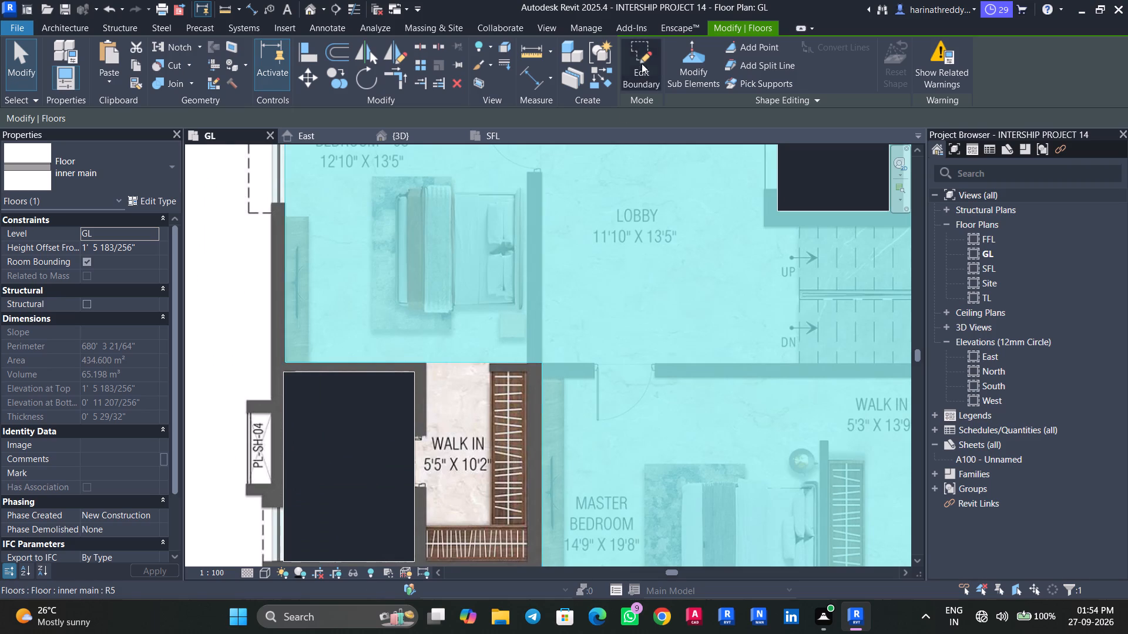
middle_drag(511, 302, 536, 200)
middle_drag(513, 290, 536, 207)
middle_drag(493, 313, 508, 258)
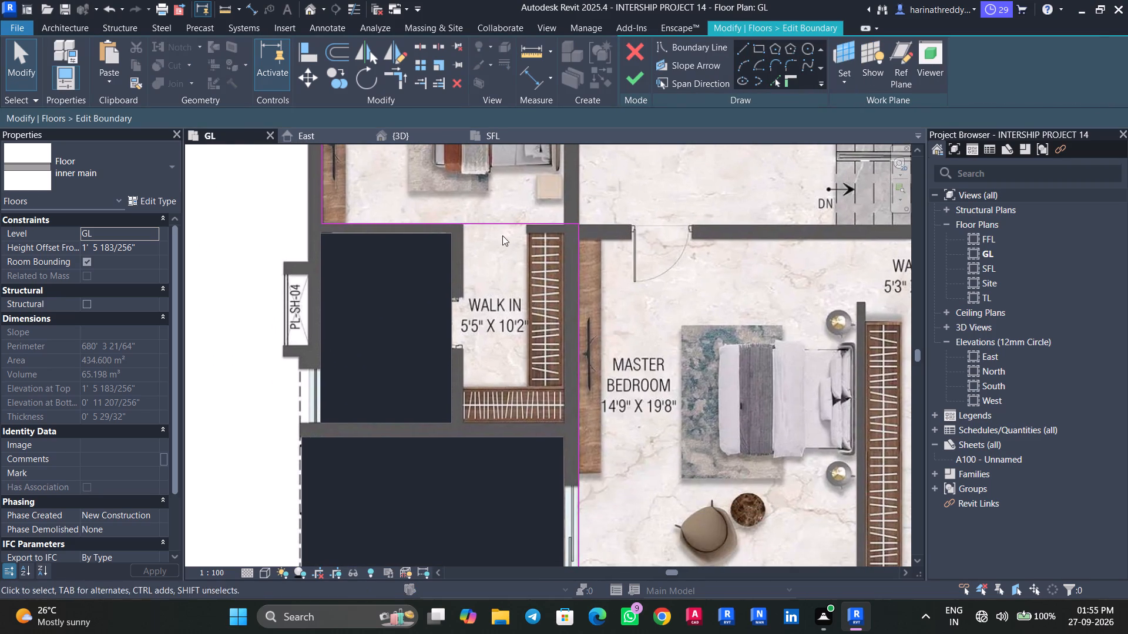
Draw a vertical boundary line along the wall between the toilet and the Walk In, from Bedroom-03's lower boundary to the Walk In's bottom wall.
click(743, 48)
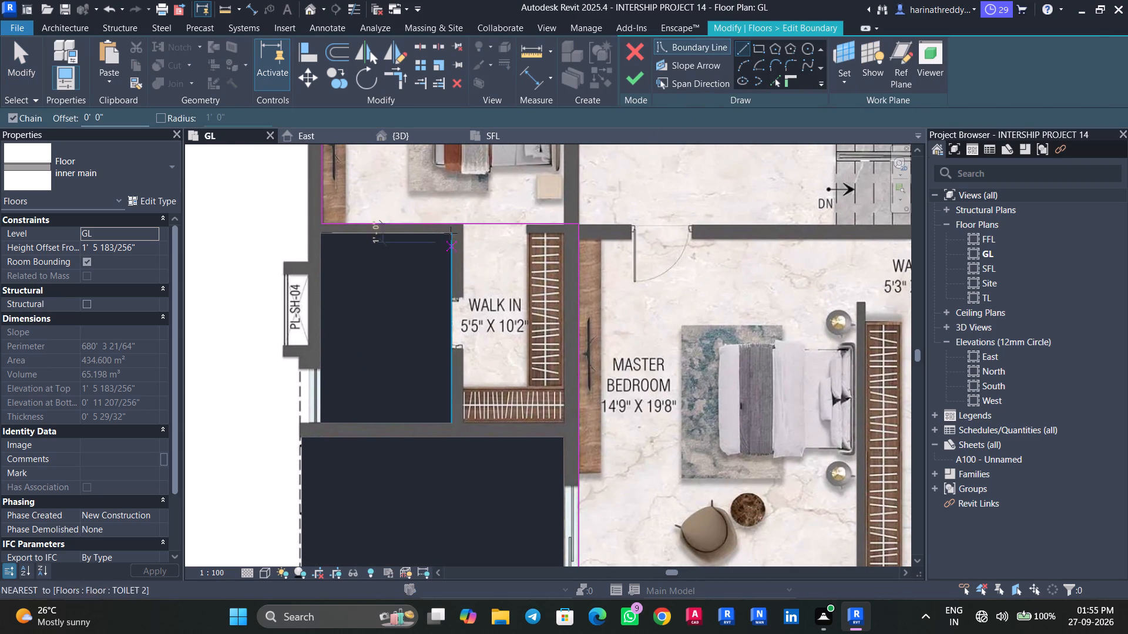
scroll(462, 228, up, 5)
click(464, 217)
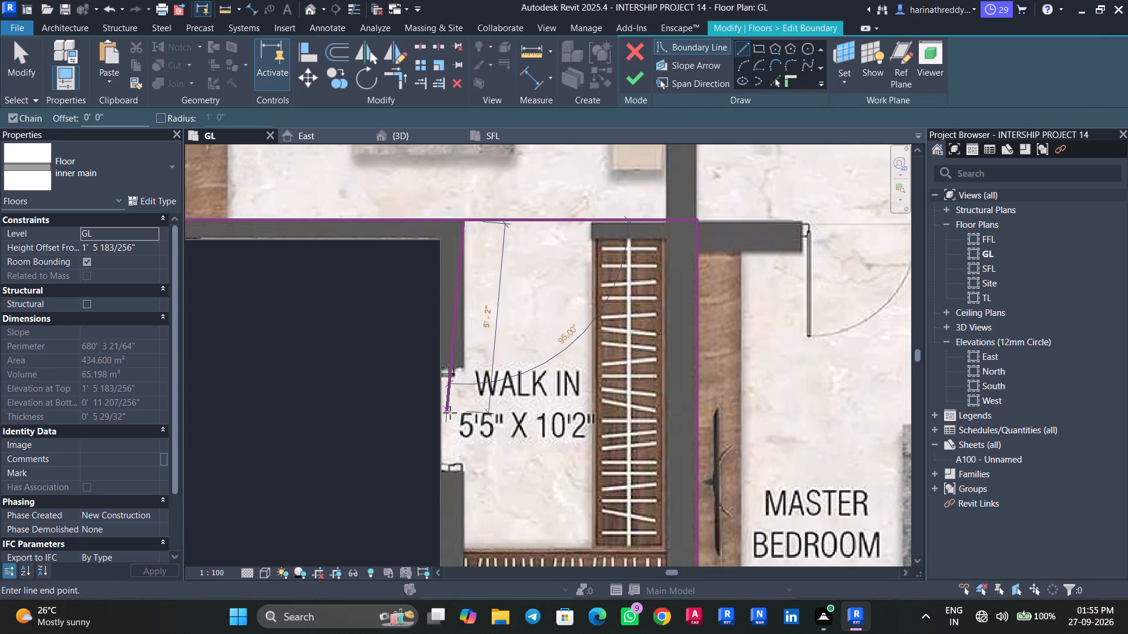
middle_drag(456, 456, 445, 334)
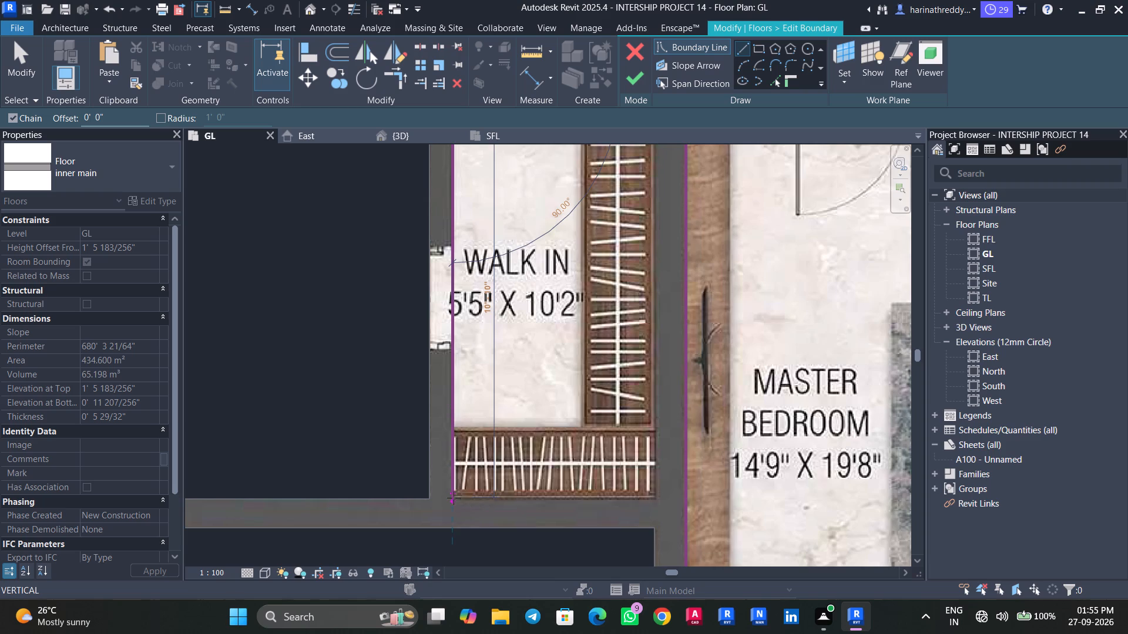
scroll(456, 497, up, 5)
click(450, 504)
key(Escape)
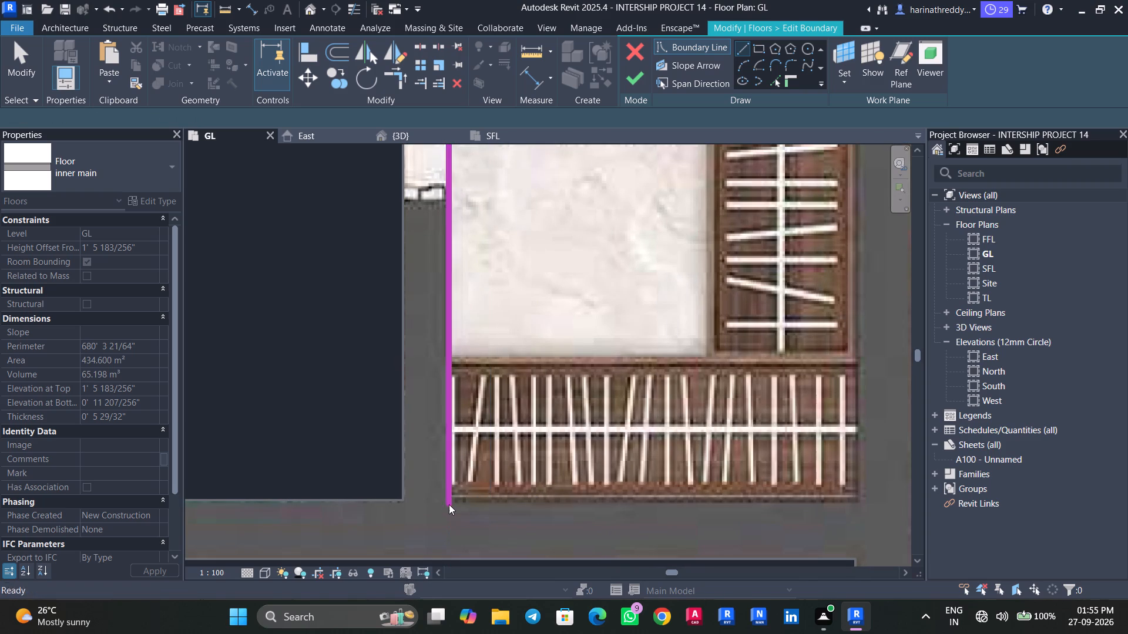
key(Escape)
key(Escape)
scroll(531, 393, down, 3)
scroll(531, 393, up, 1)
scroll(531, 393, down, 6)
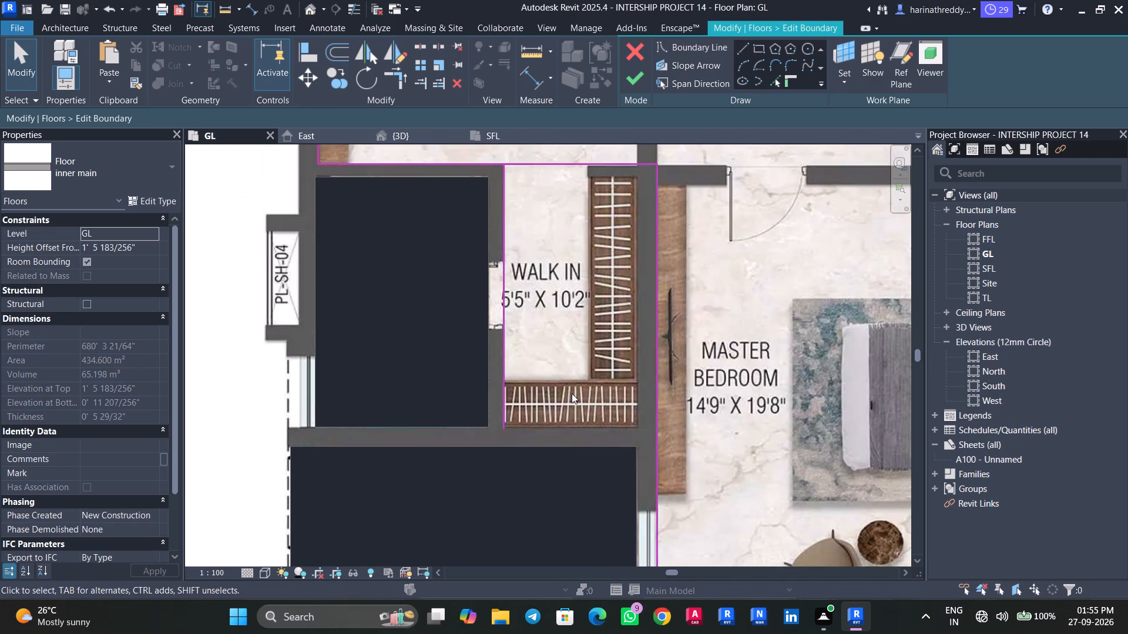
scroll(570, 385, down, 2)
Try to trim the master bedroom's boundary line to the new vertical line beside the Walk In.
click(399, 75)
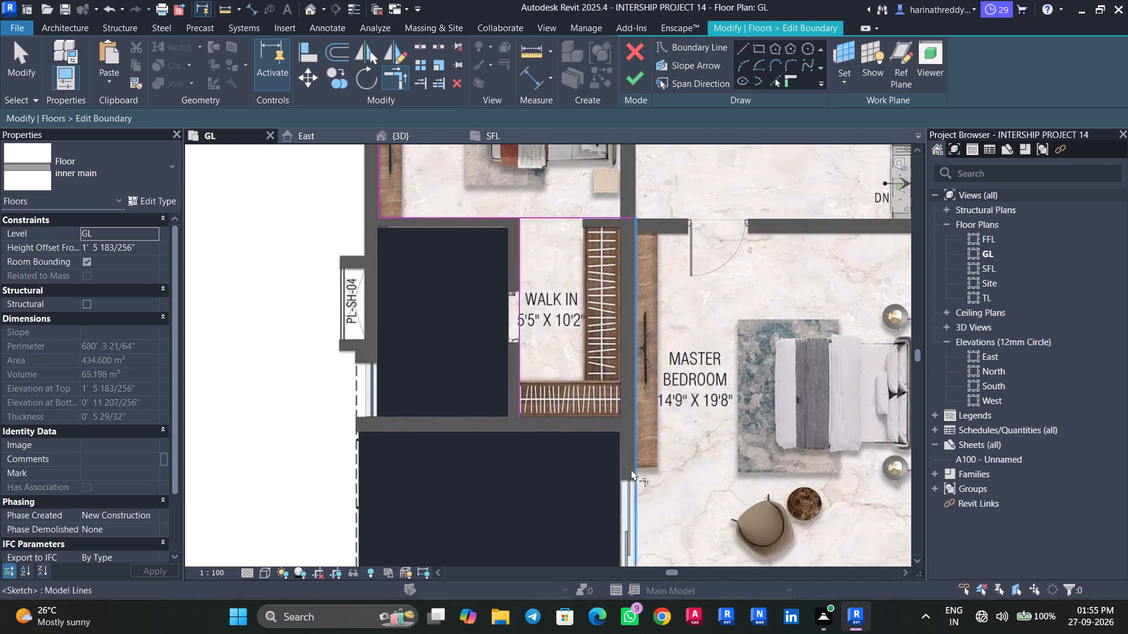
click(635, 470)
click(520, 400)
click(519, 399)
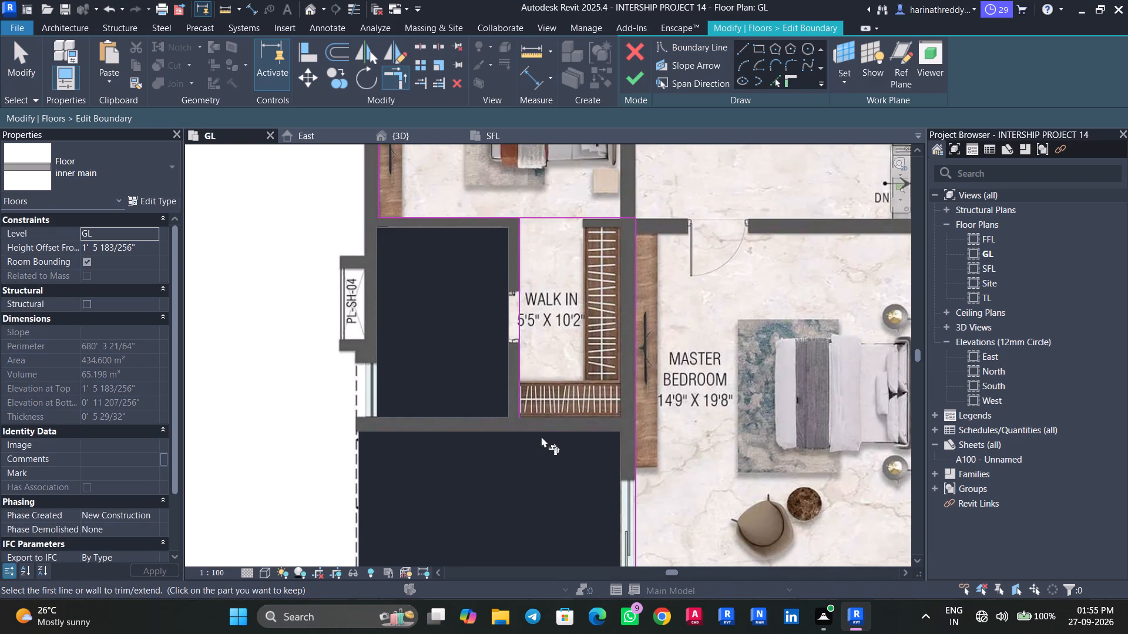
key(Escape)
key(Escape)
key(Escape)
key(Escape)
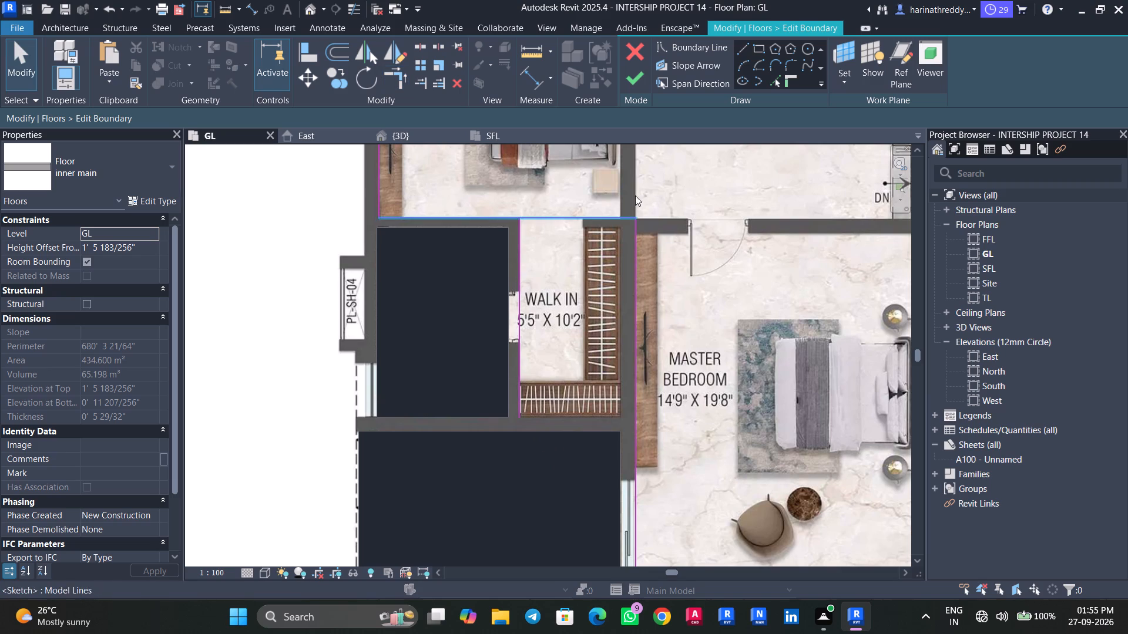
Draw a horizontal boundary line along the Walk In's bottom wall, from the new vertical line to the master bedroom's boundary line.
click(737, 54)
scroll(537, 428, up, 3)
click(509, 414)
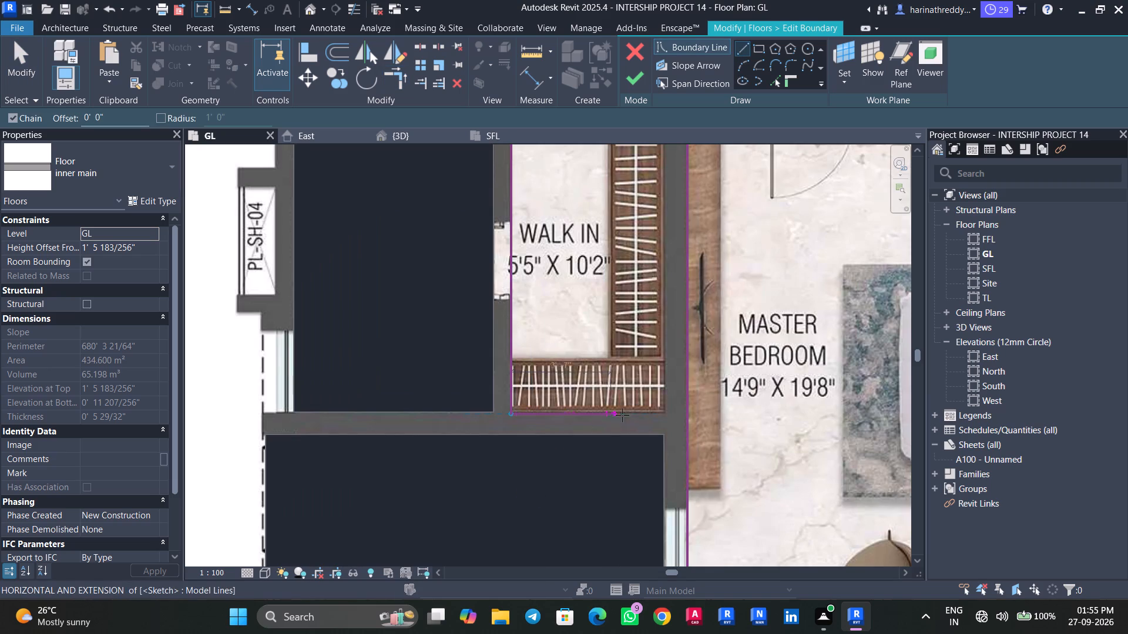
click(690, 410)
key(Escape)
key(Escape)
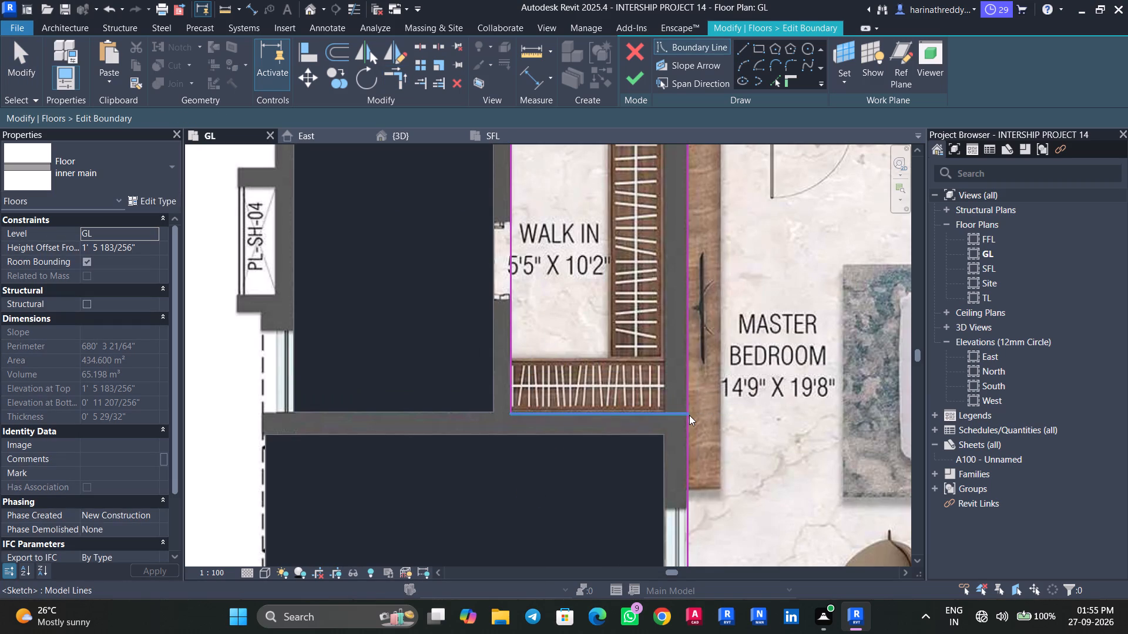
Trim the master bedroom's vertical boundary line and the Walk In's bottom line to a corner, keeping the part below the Walk In.
click(388, 82)
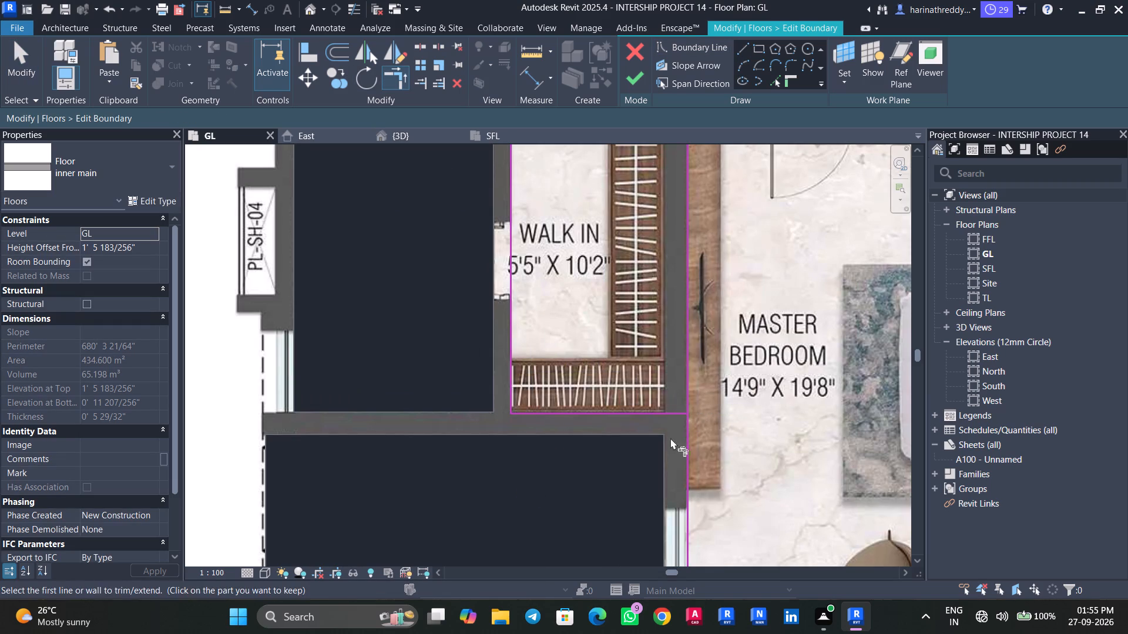
click(682, 460)
click(638, 409)
scroll(612, 363, down, 4)
middle_drag(610, 297, 620, 376)
scroll(613, 316, up, 2)
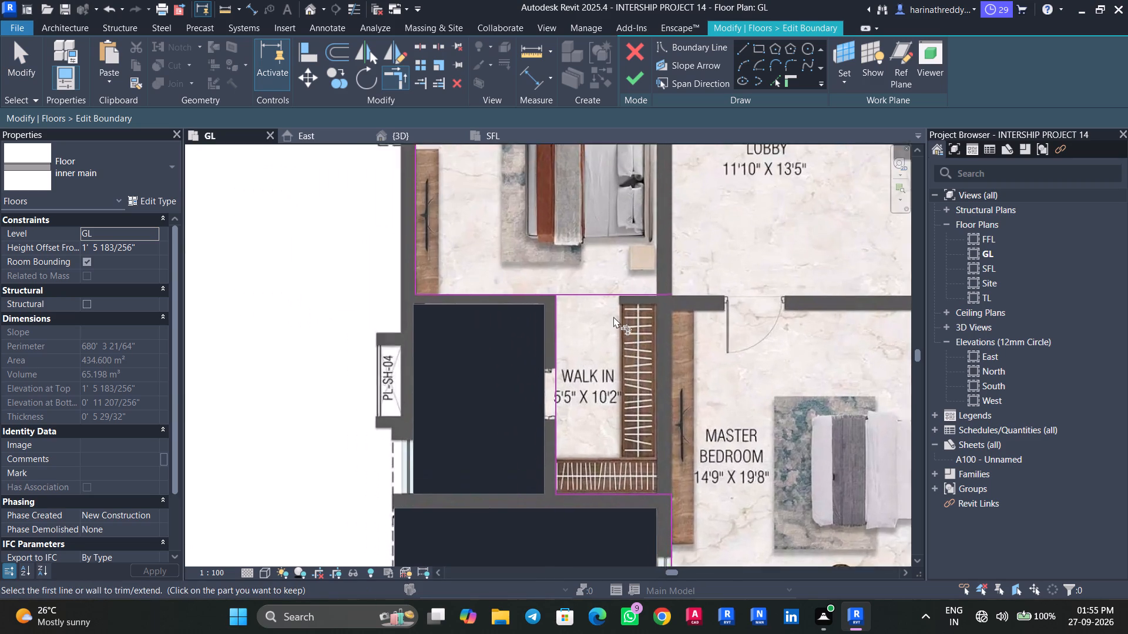
scroll(613, 316, up, 2)
key(Escape)
key(Escape)
key(Escape)
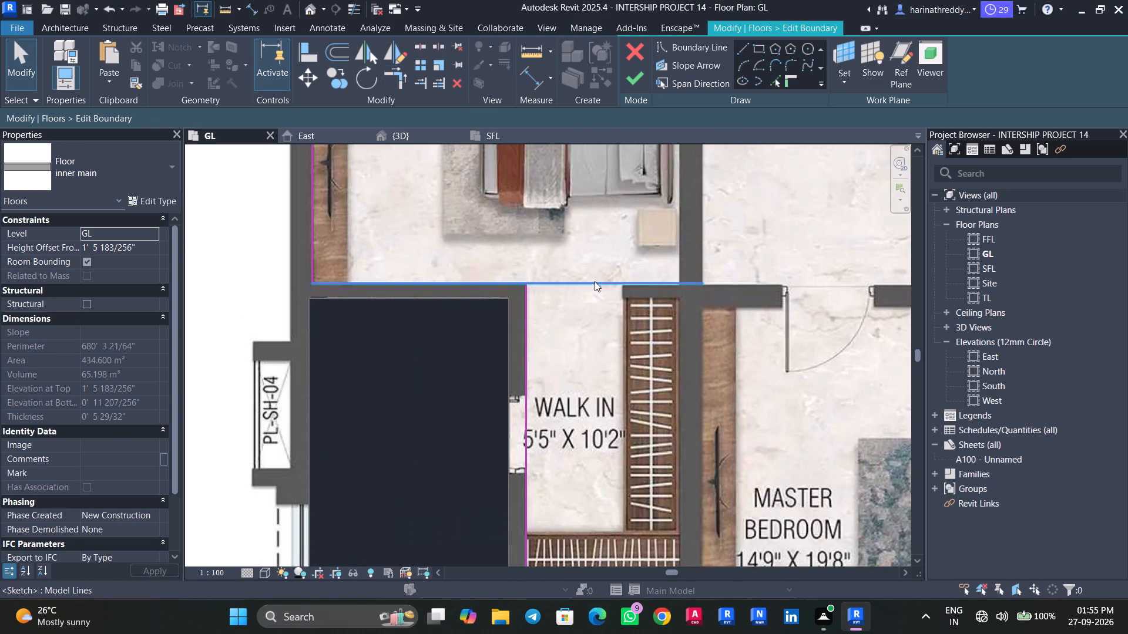
Trim Bedroom-03's lower boundary line and the Walk In's vertical line to a corner beside the toilet, and finish the floor's boundary edit.
click(595, 281)
scroll(592, 281, up, 6)
middle_click(616, 351)
scroll(616, 349, down, 4)
click(616, 348)
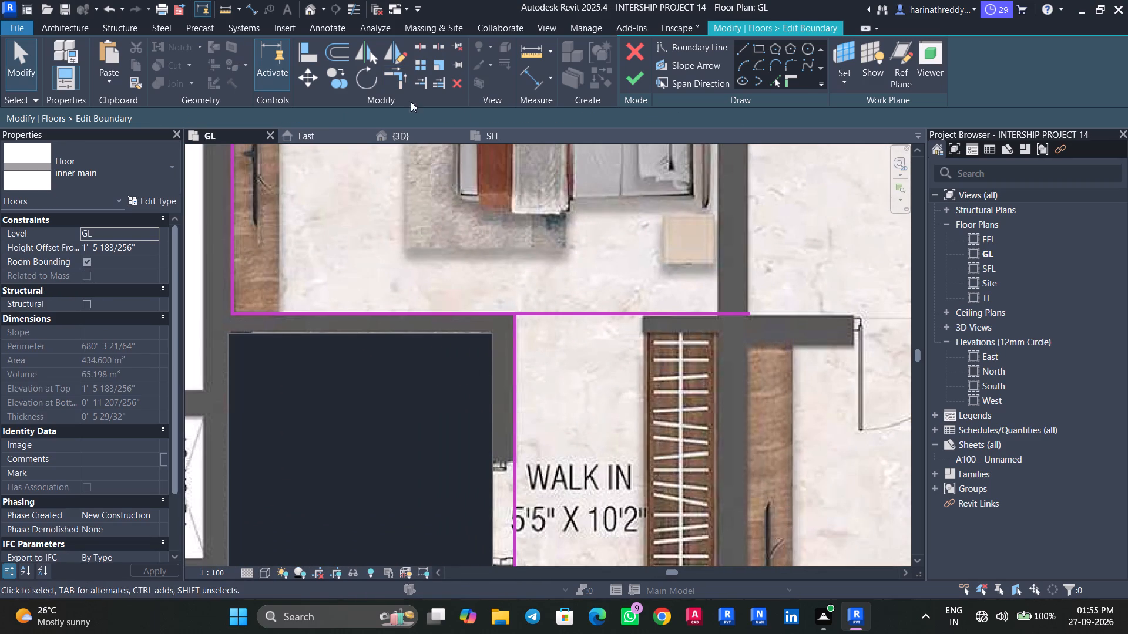
click(398, 73)
click(516, 397)
click(437, 318)
scroll(560, 369, down, 5)
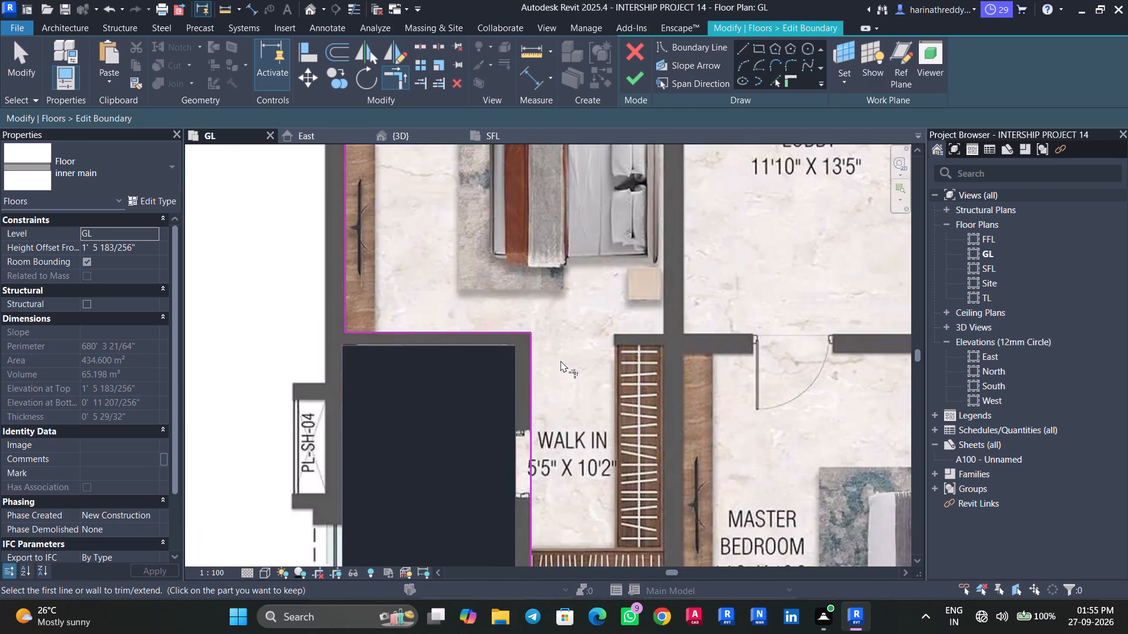
scroll(560, 360, down, 1)
middle_drag(557, 307, 573, 389)
scroll(555, 336, up, 1)
scroll(555, 336, down, 6)
middle_drag(555, 333, 554, 392)
scroll(555, 376, up, 5)
middle_drag(555, 369, 529, 426)
scroll(526, 416, down, 4)
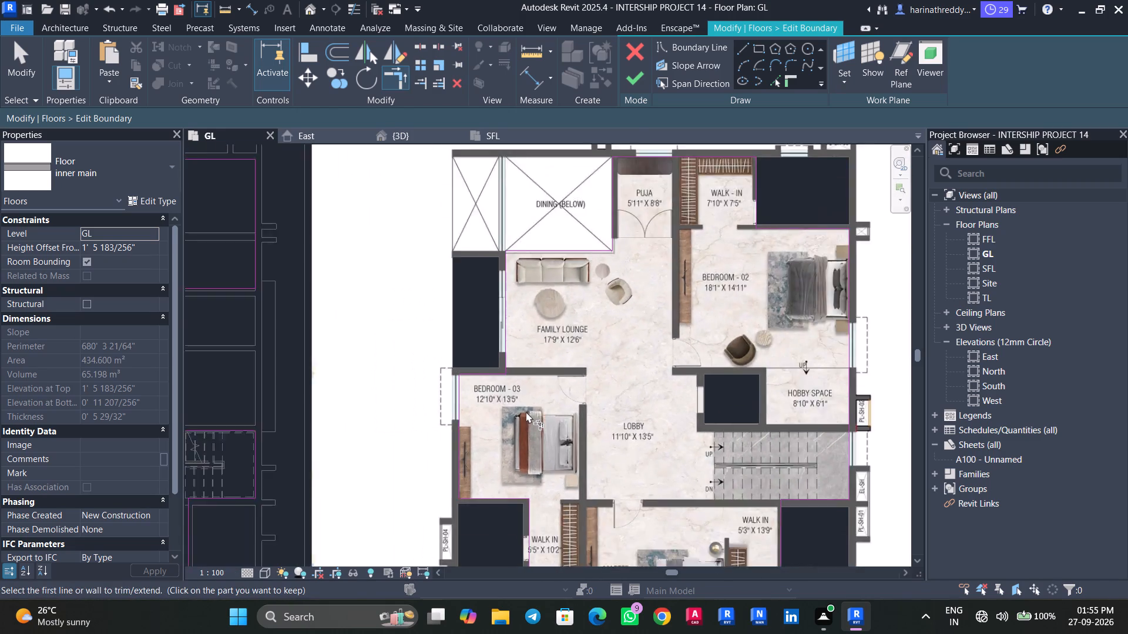
scroll(526, 412, down, 4)
middle_drag(528, 400, 529, 352)
scroll(530, 354, up, 4)
click(632, 68)
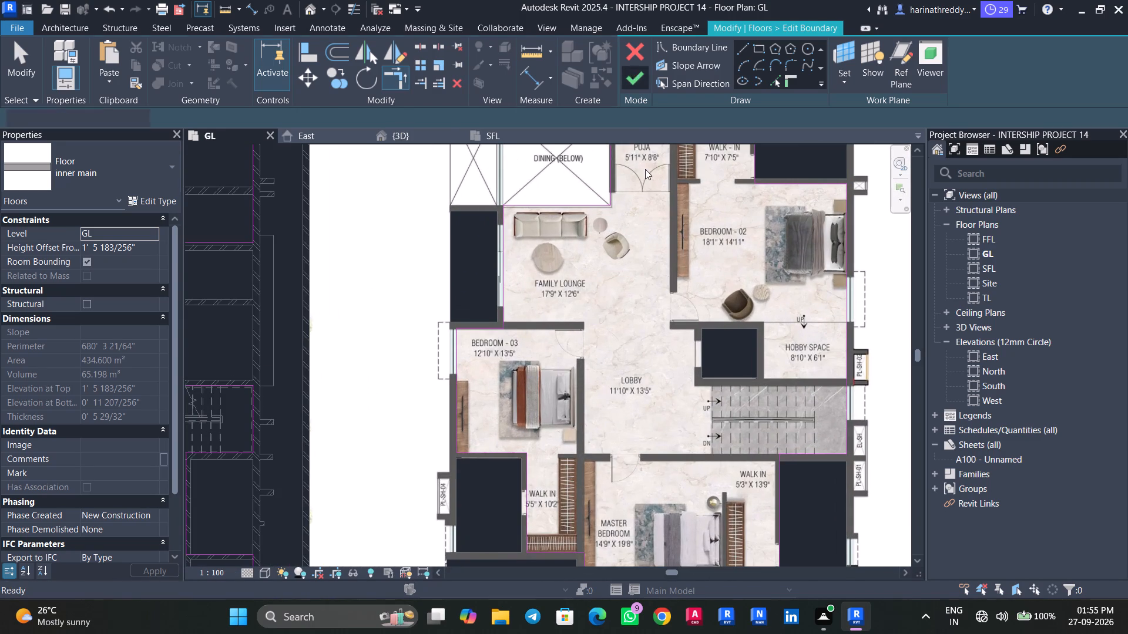
Examine which areas of the ground-, first- and second-floor plans the inner main floor covers.
scroll(498, 338, down, 4)
scroll(498, 338, up, 1)
scroll(498, 338, down, 4)
scroll(438, 353, up, 4)
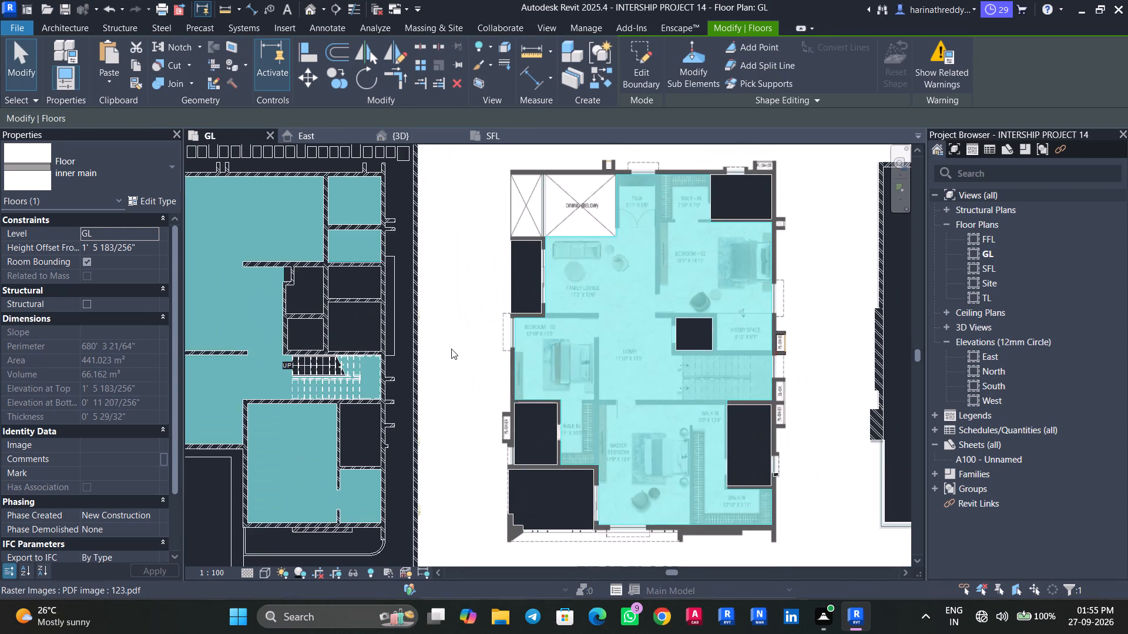
click(467, 343)
scroll(479, 352, down, 4)
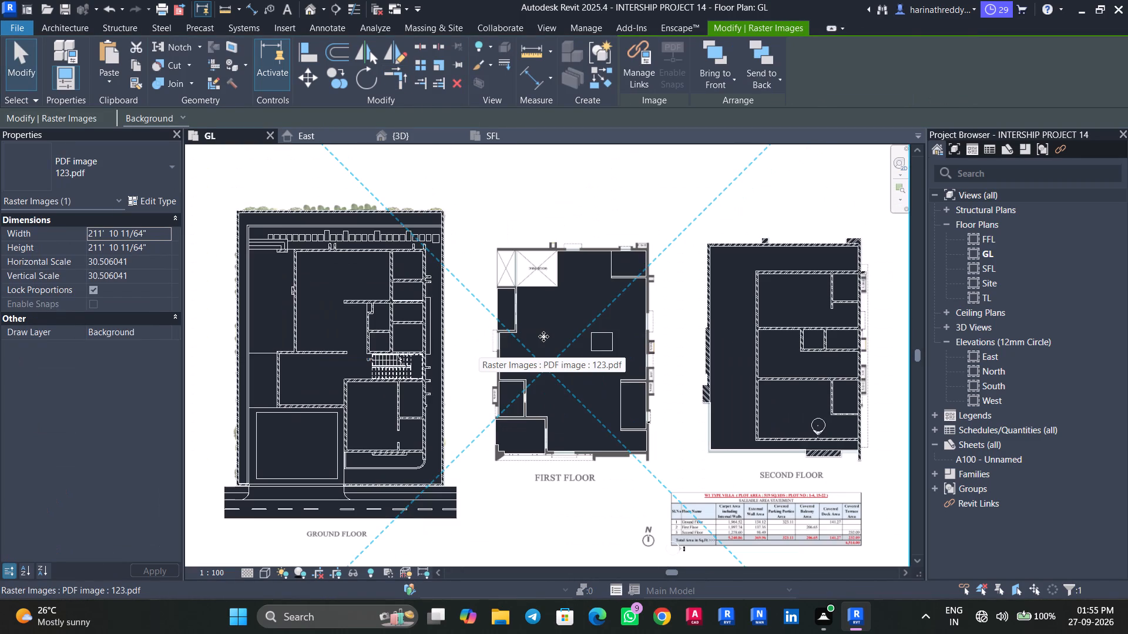
key(Escape)
key(Escape)
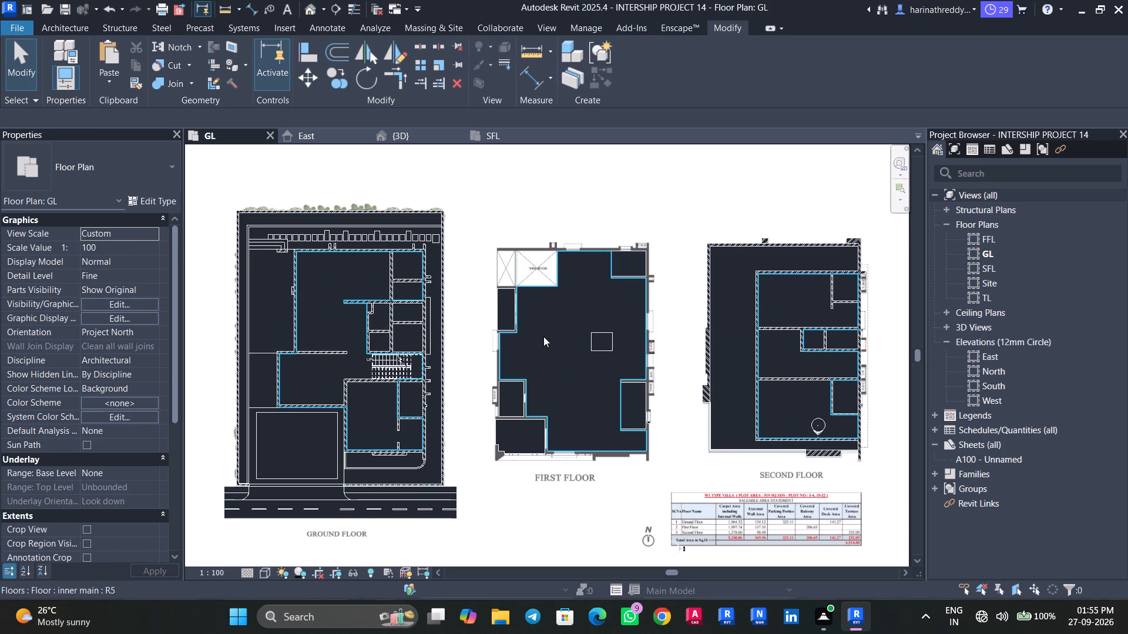
key(Tab)
click(543, 305)
scroll(542, 305, up, 3)
key(Tab)
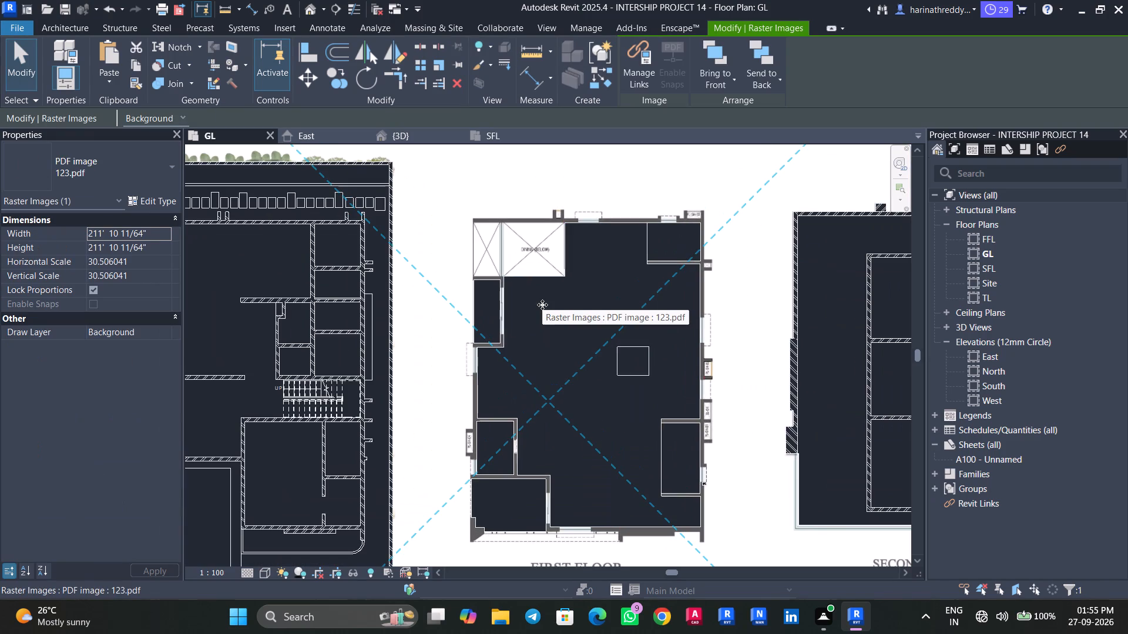
scroll(546, 380, down, 8)
scroll(546, 373, up, 1)
scroll(546, 373, down, 1)
click(309, 364)
scroll(542, 349, up, 3)
scroll(543, 349, down, 1)
scroll(543, 349, up, 2)
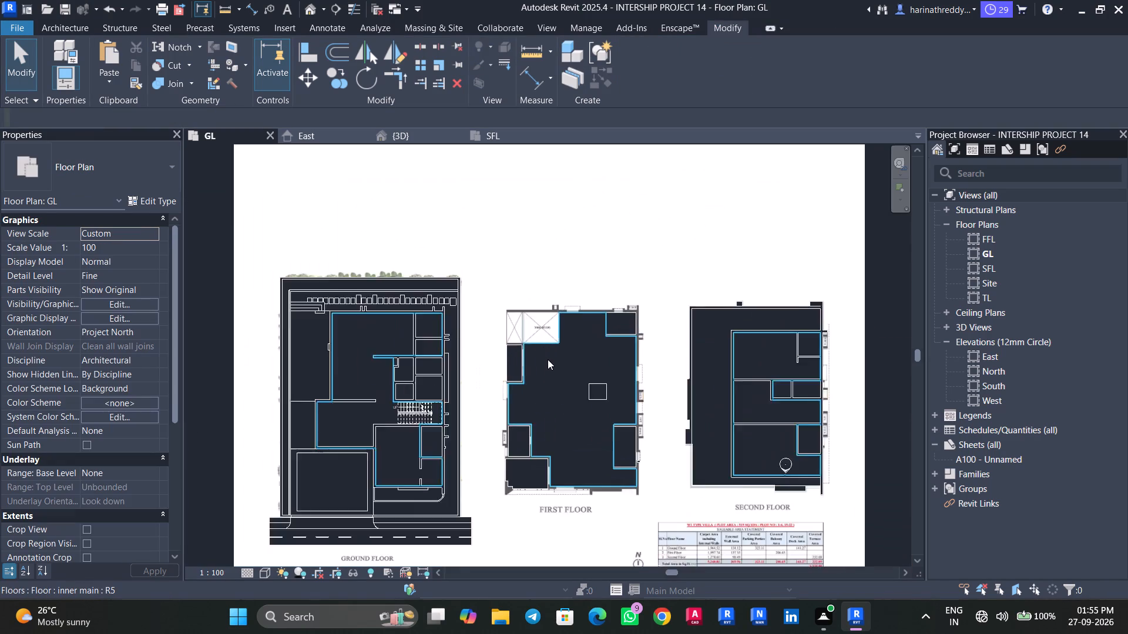
scroll(548, 359, up, 2)
Open the inner main floor's boundary for editing and delete all its sketch lines on the second-floor plan.
click(549, 366)
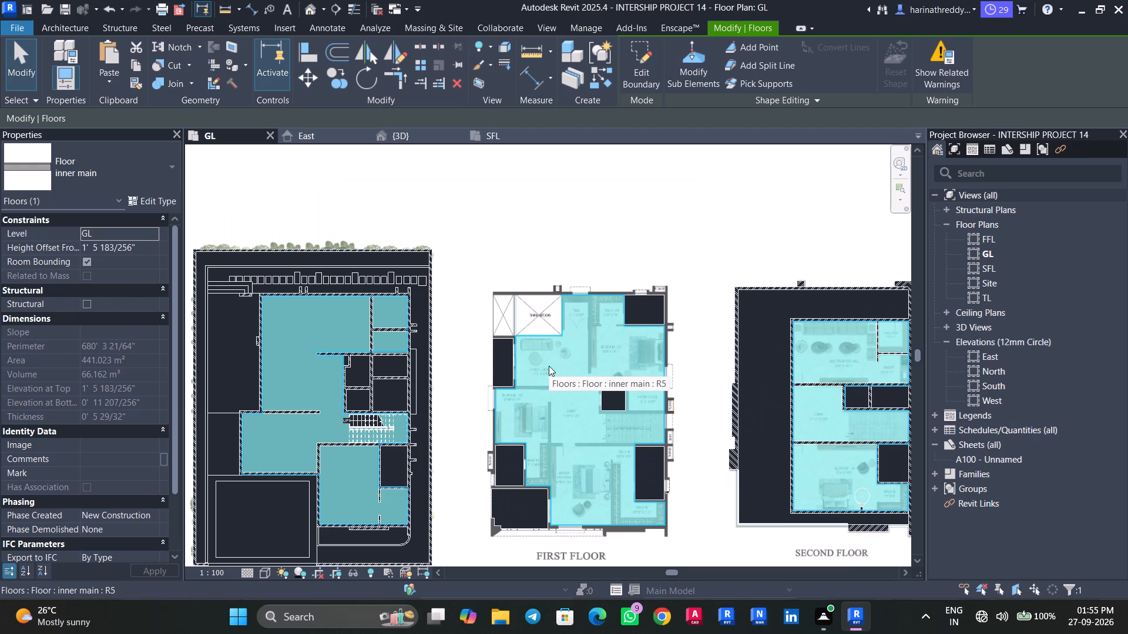
click(634, 53)
middle_drag(586, 416, 585, 360)
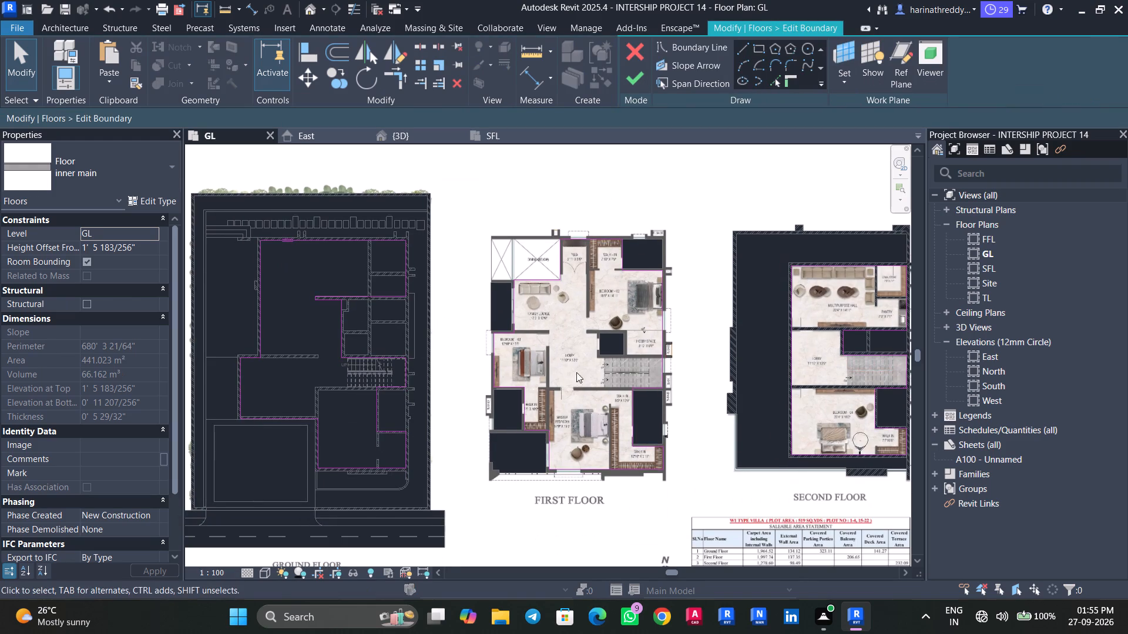
drag(686, 507, 500, 227)
middle_drag(668, 389, 568, 355)
drag(844, 464, 677, 222)
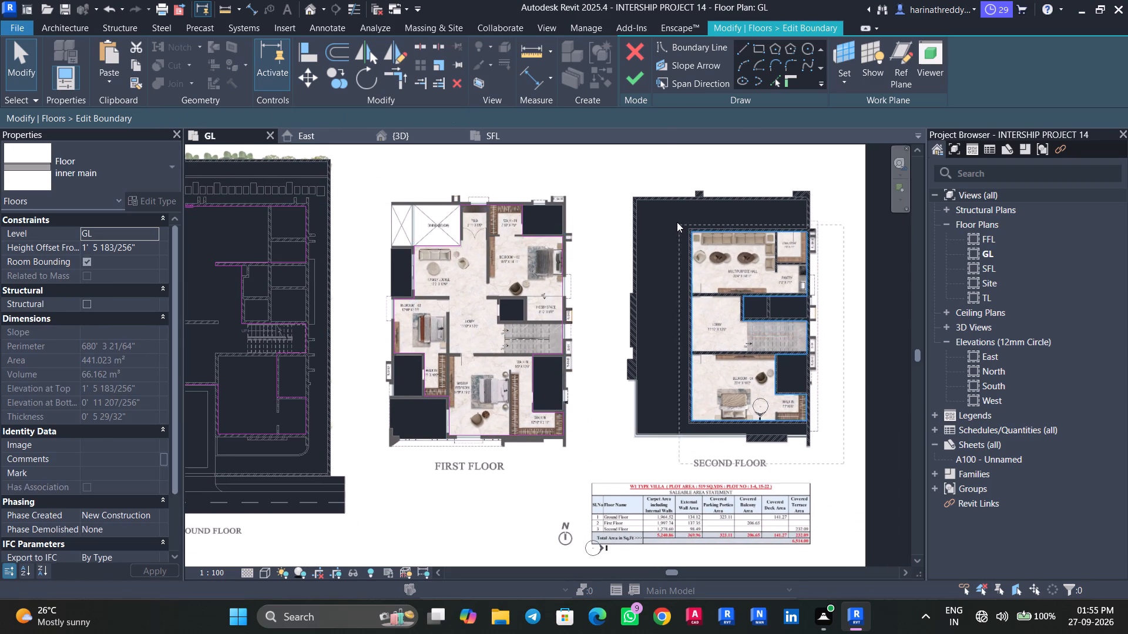
drag(677, 222, 674, 220)
key(Delete)
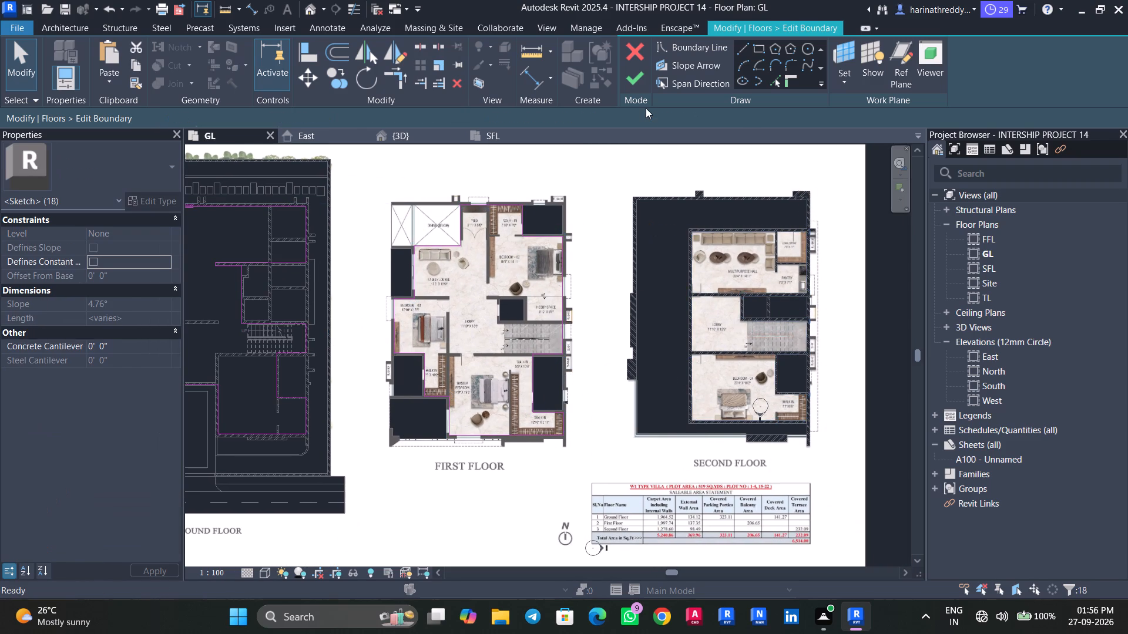
Delete all the inner main floor's sketch lines on the first-floor plan.
drag(596, 484, 401, 244)
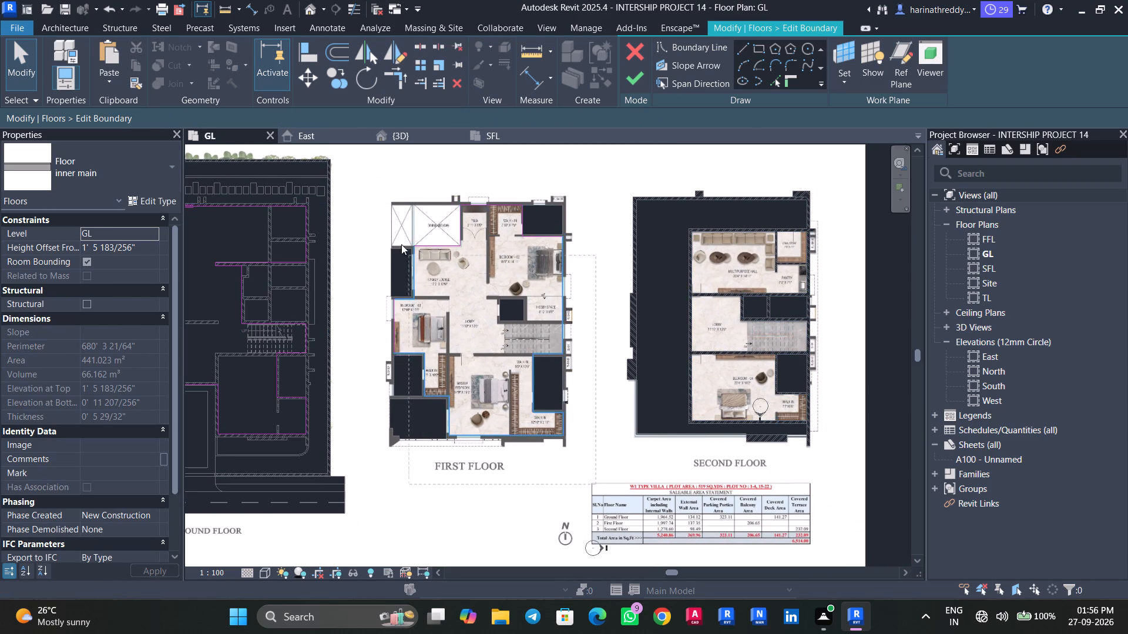
drag(401, 244, 401, 197)
key(Delete)
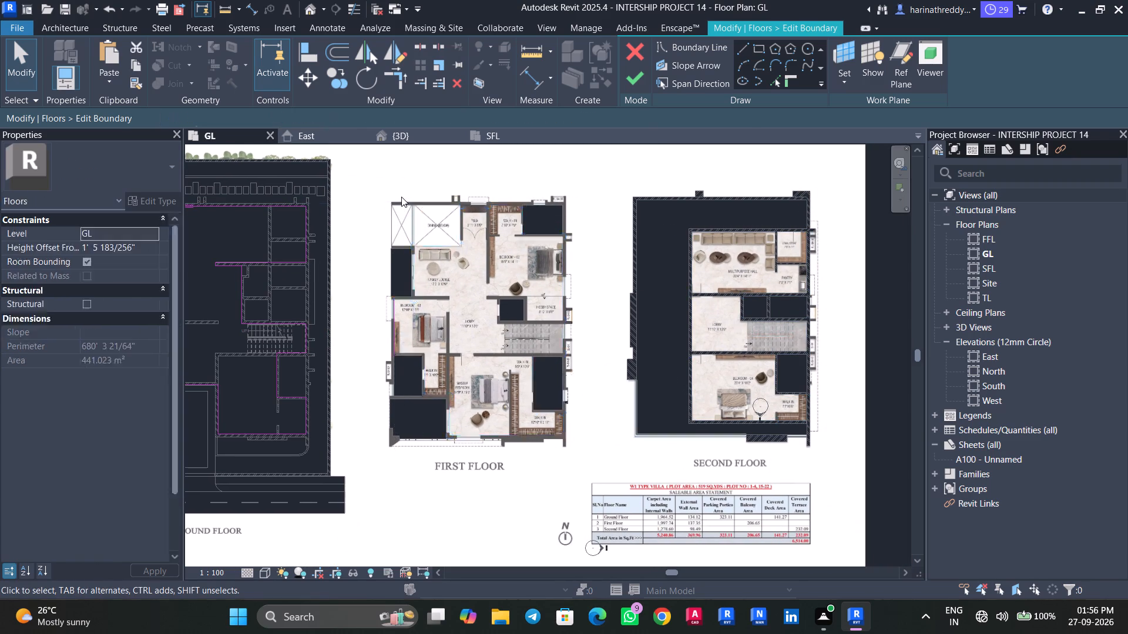
drag(433, 398, 380, 281)
key(Delete)
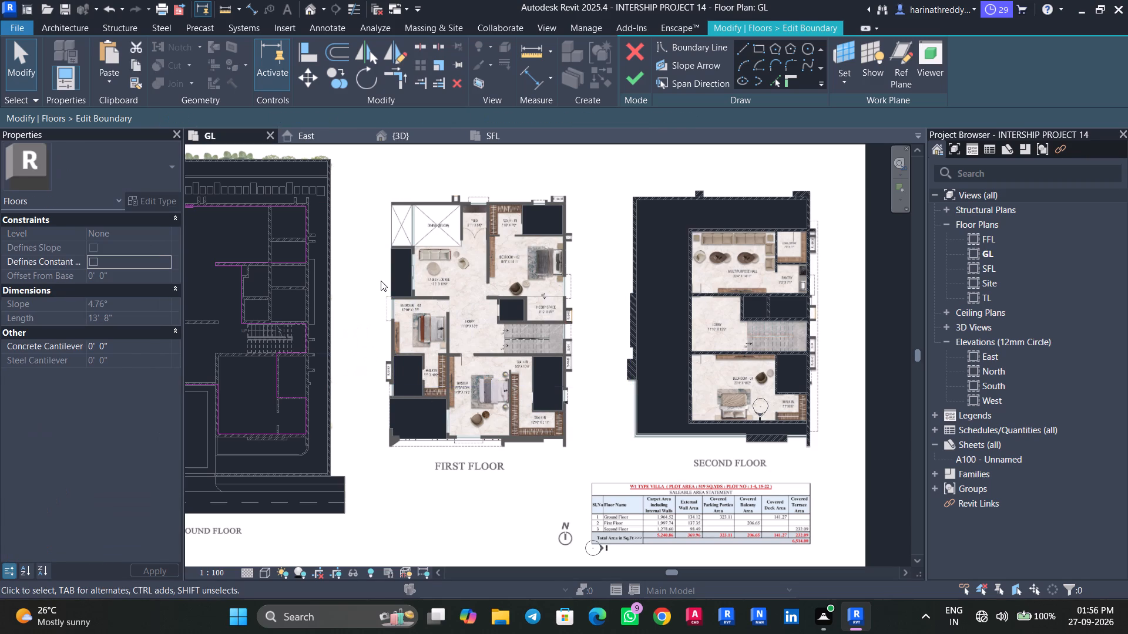
Finish the inner main floor's boundary edit, keeping only its ground-floor outlines.
scroll(724, 443, up, 6)
scroll(709, 405, down, 7)
middle_drag(702, 397, 702, 395)
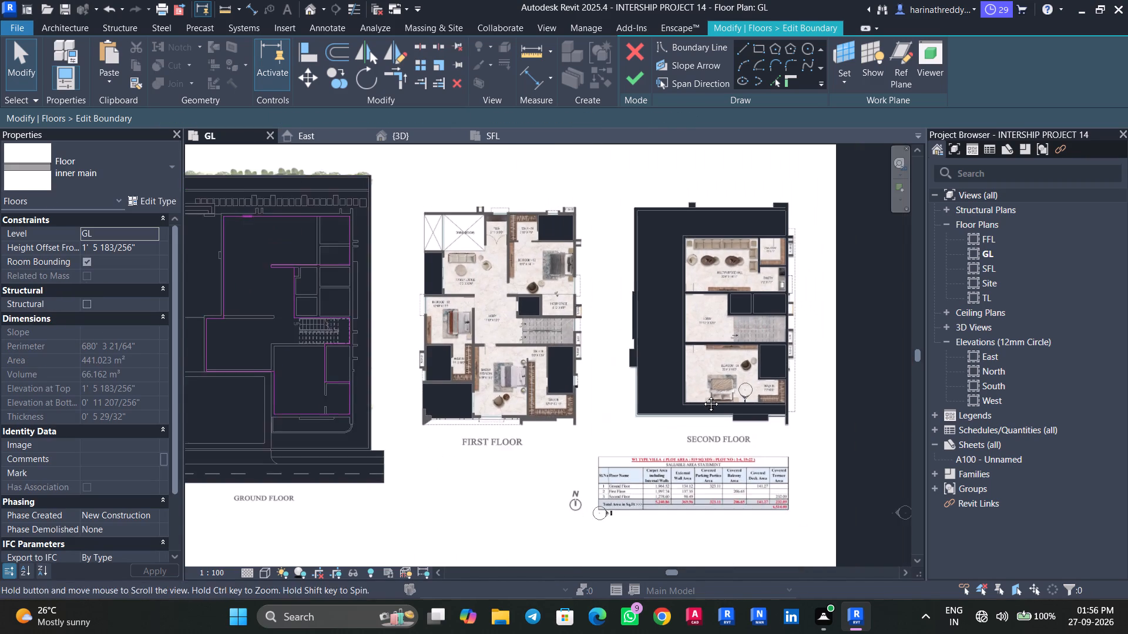
middle_drag(702, 395, 729, 343)
click(633, 87)
middle_drag(606, 261, 631, 337)
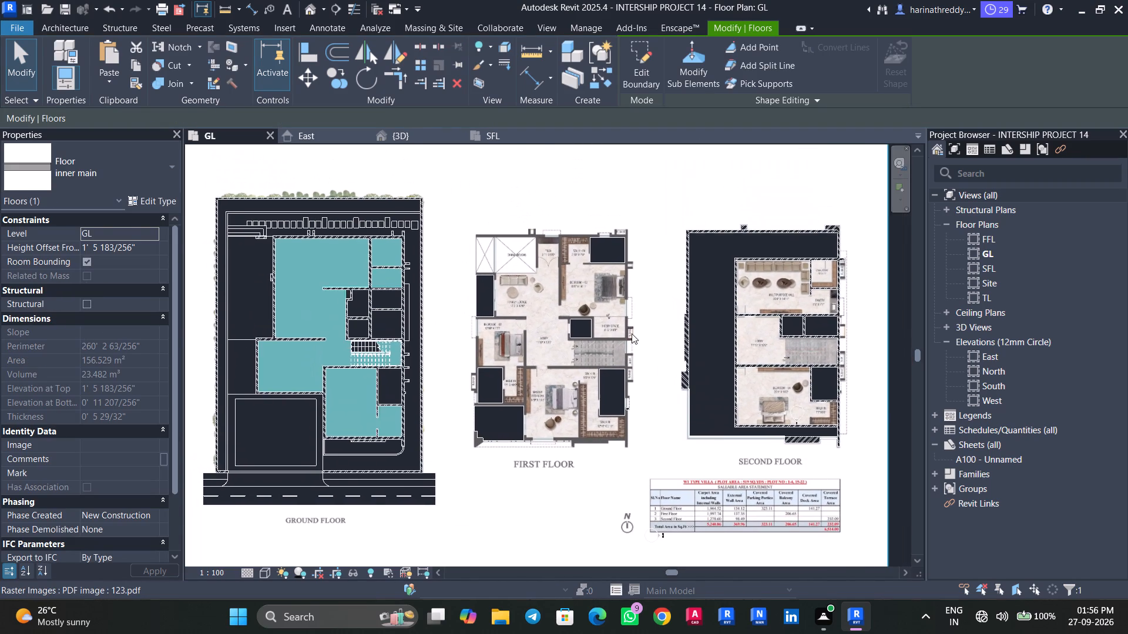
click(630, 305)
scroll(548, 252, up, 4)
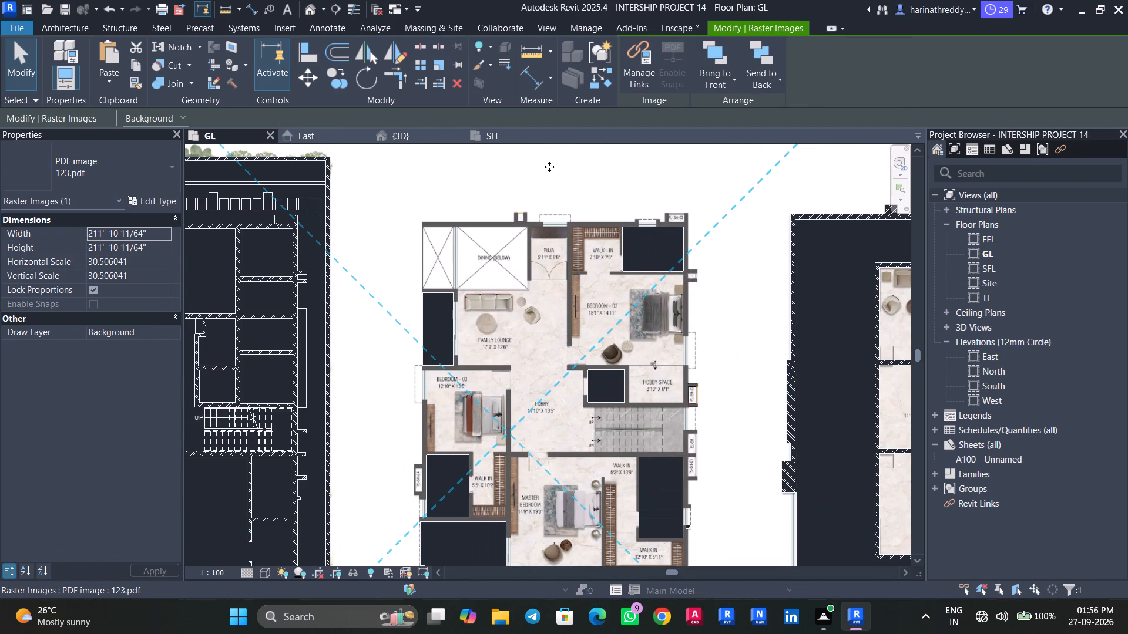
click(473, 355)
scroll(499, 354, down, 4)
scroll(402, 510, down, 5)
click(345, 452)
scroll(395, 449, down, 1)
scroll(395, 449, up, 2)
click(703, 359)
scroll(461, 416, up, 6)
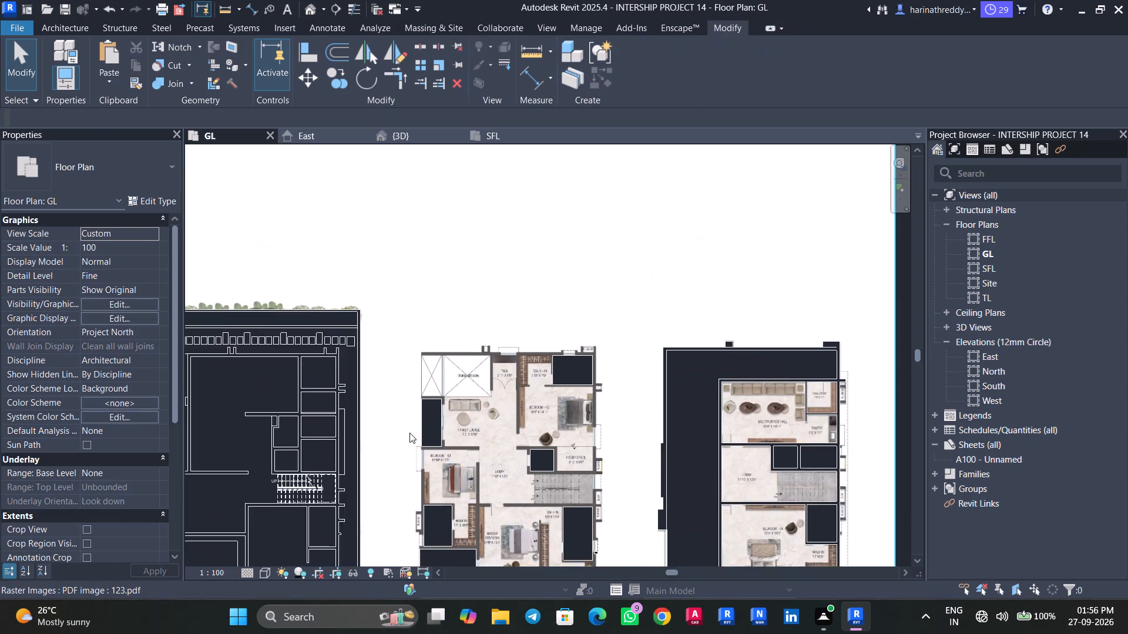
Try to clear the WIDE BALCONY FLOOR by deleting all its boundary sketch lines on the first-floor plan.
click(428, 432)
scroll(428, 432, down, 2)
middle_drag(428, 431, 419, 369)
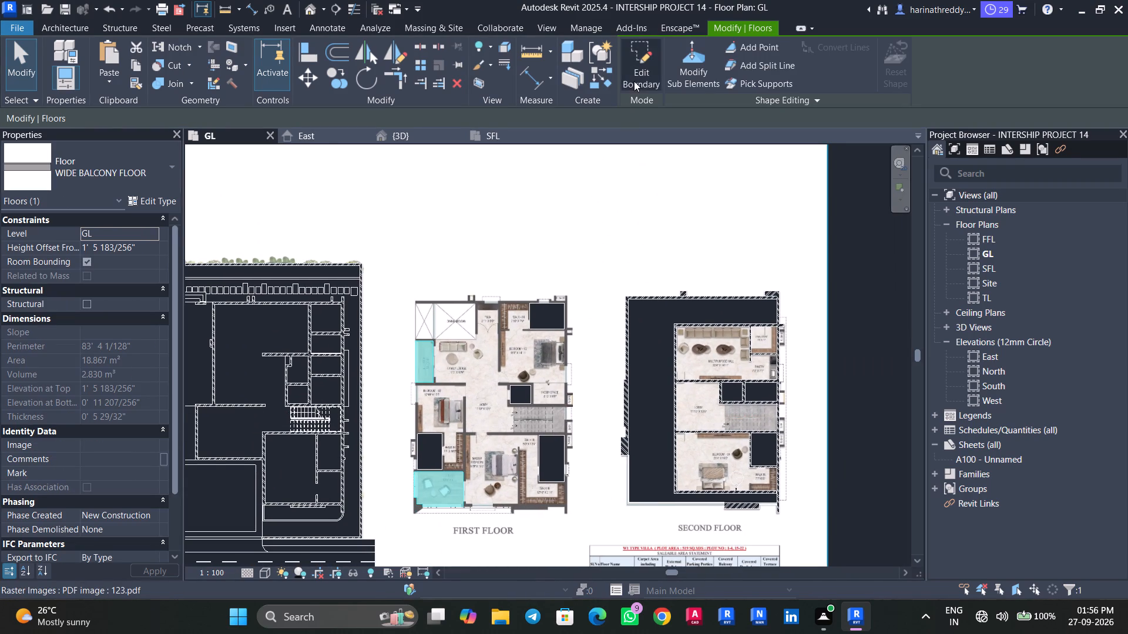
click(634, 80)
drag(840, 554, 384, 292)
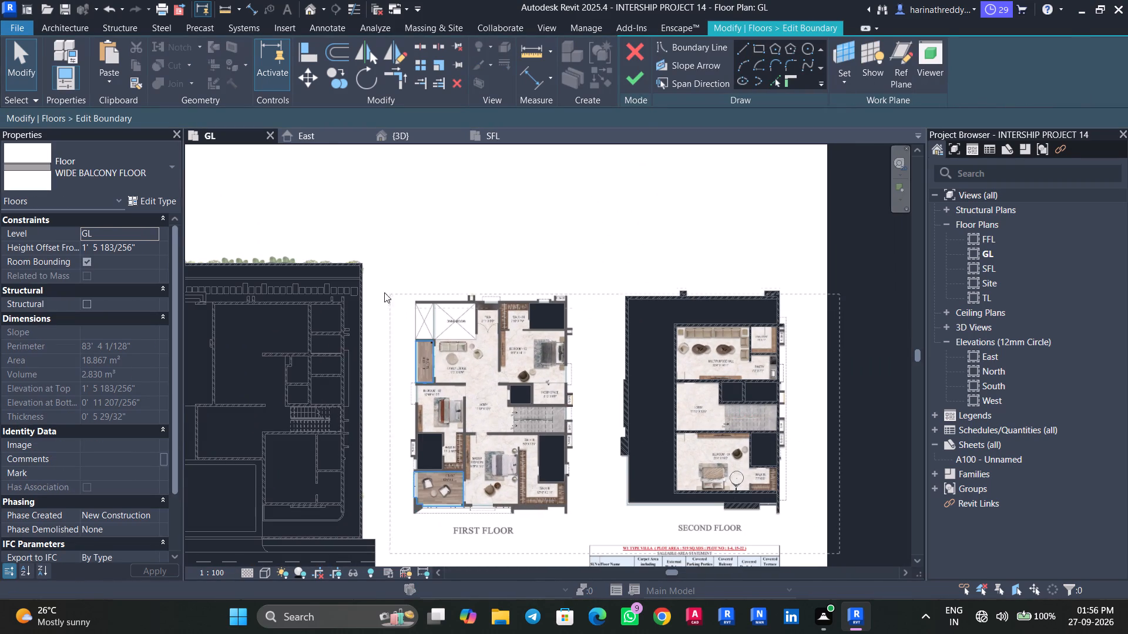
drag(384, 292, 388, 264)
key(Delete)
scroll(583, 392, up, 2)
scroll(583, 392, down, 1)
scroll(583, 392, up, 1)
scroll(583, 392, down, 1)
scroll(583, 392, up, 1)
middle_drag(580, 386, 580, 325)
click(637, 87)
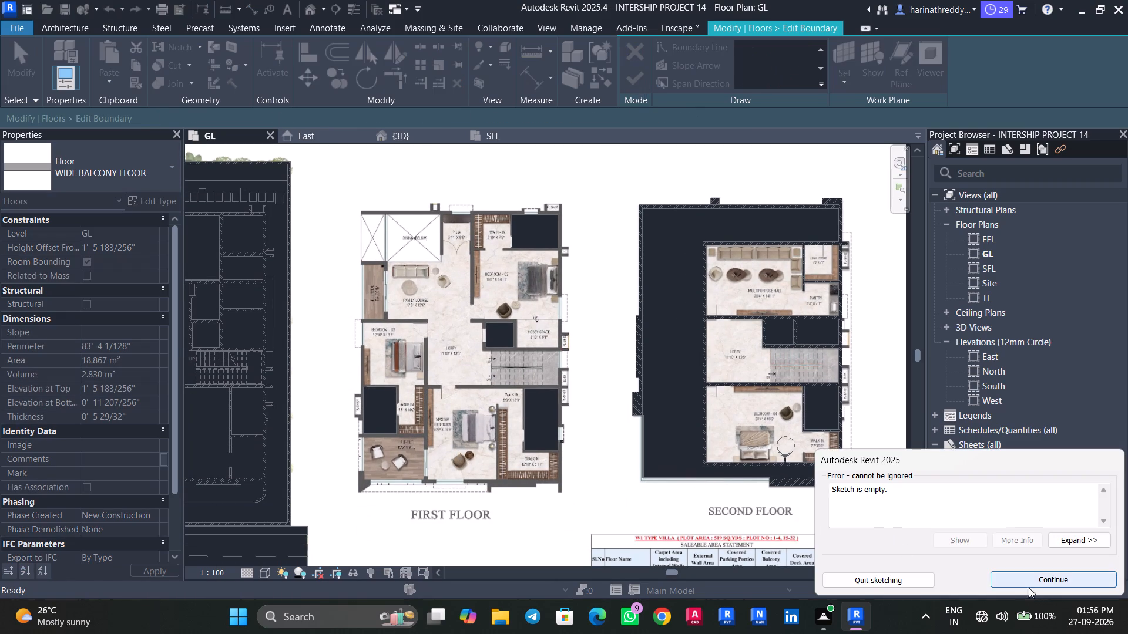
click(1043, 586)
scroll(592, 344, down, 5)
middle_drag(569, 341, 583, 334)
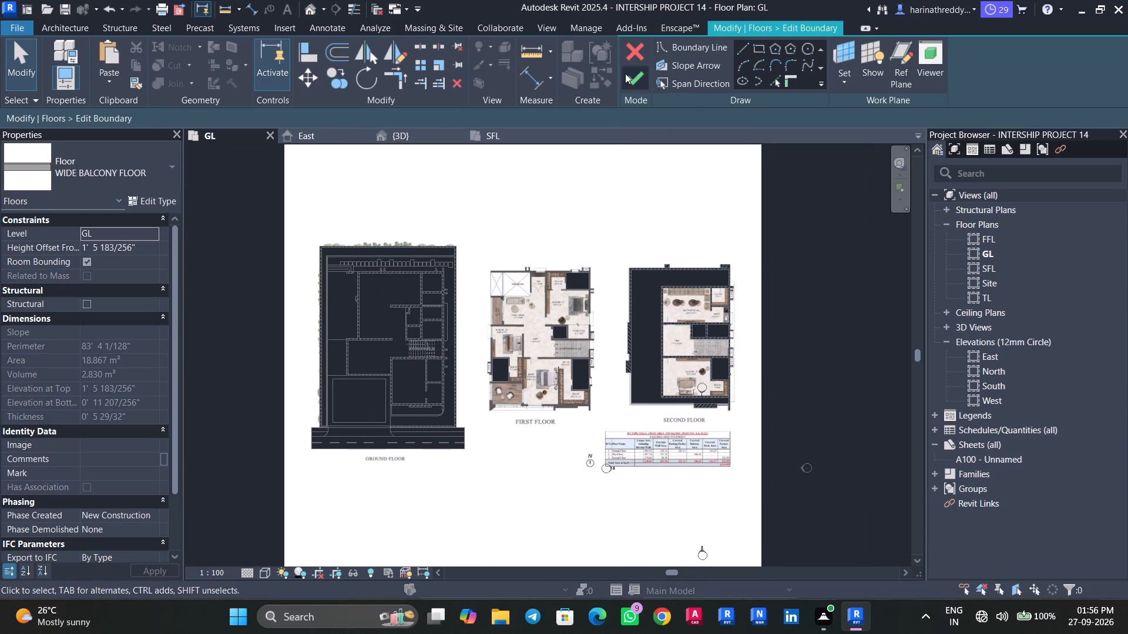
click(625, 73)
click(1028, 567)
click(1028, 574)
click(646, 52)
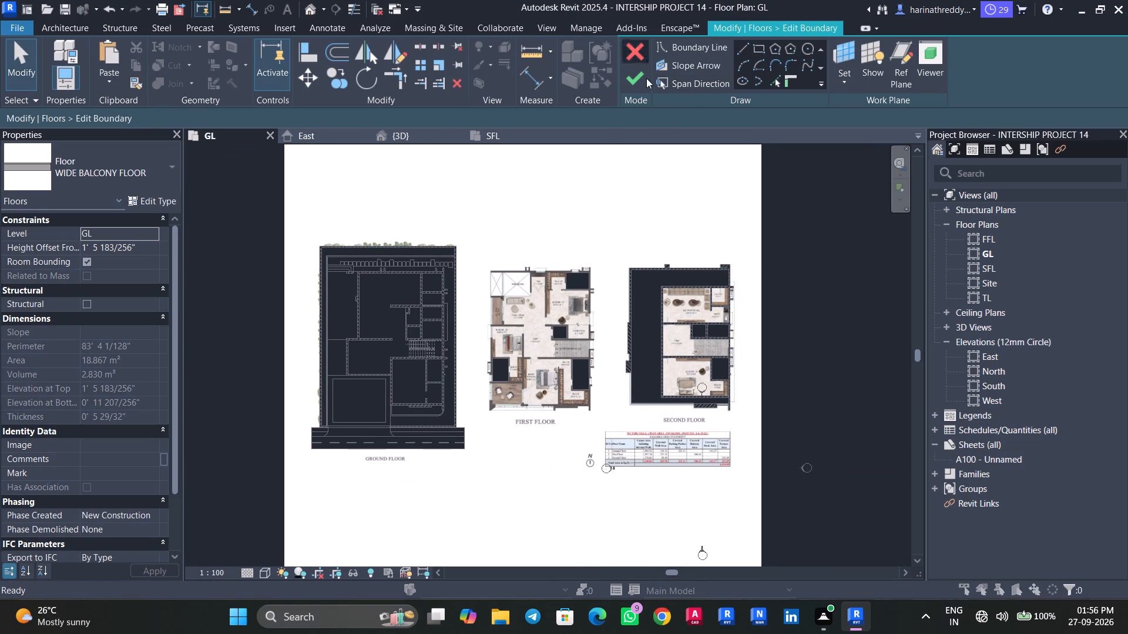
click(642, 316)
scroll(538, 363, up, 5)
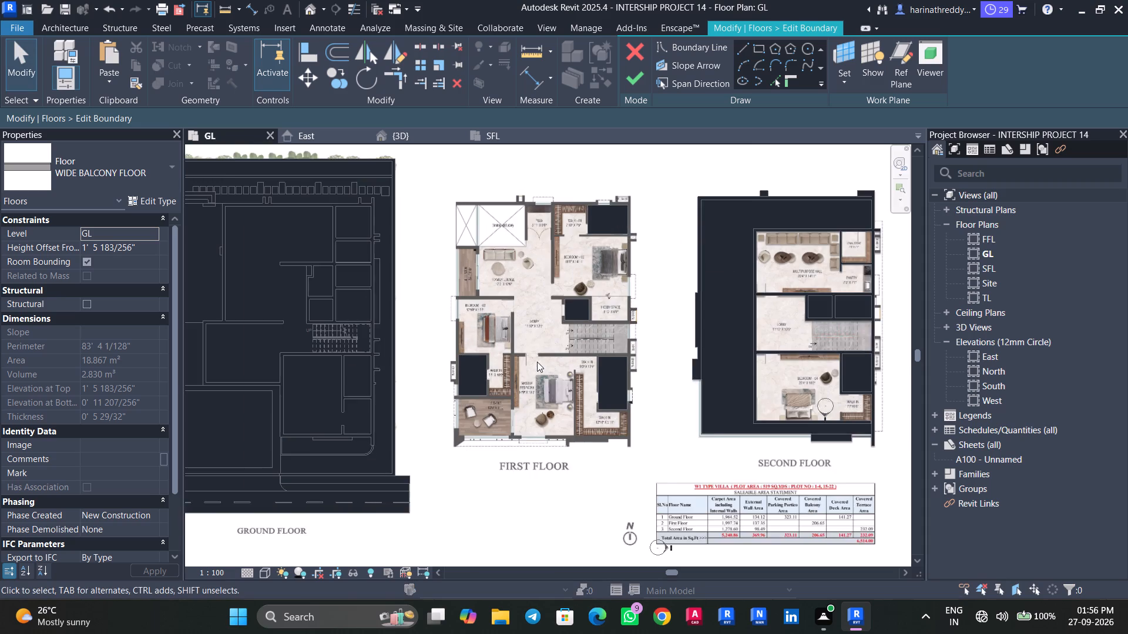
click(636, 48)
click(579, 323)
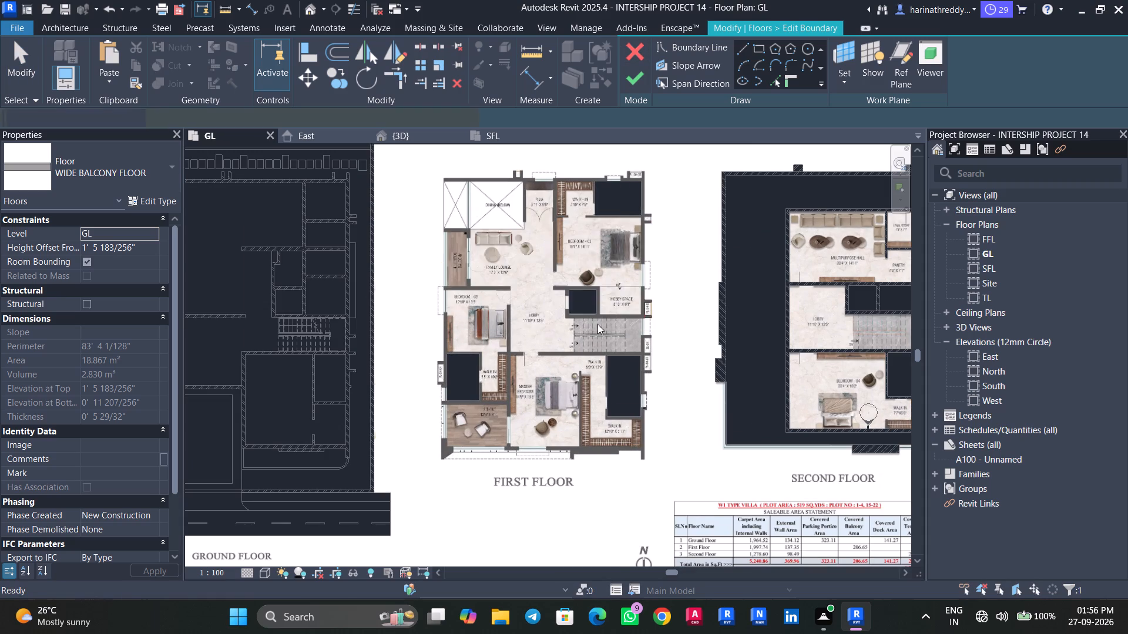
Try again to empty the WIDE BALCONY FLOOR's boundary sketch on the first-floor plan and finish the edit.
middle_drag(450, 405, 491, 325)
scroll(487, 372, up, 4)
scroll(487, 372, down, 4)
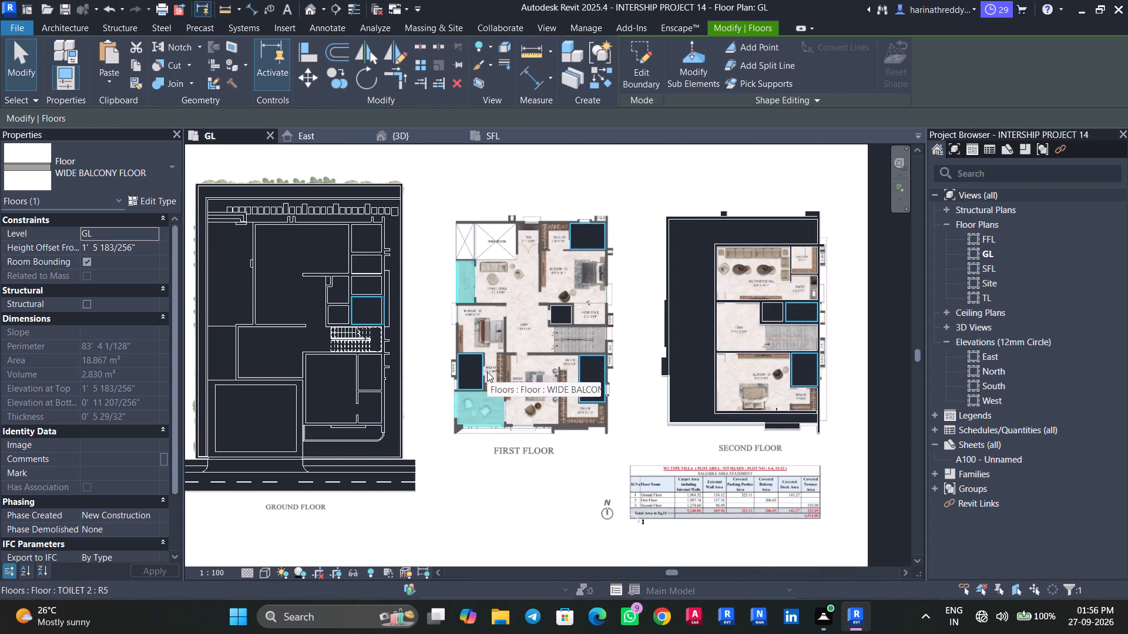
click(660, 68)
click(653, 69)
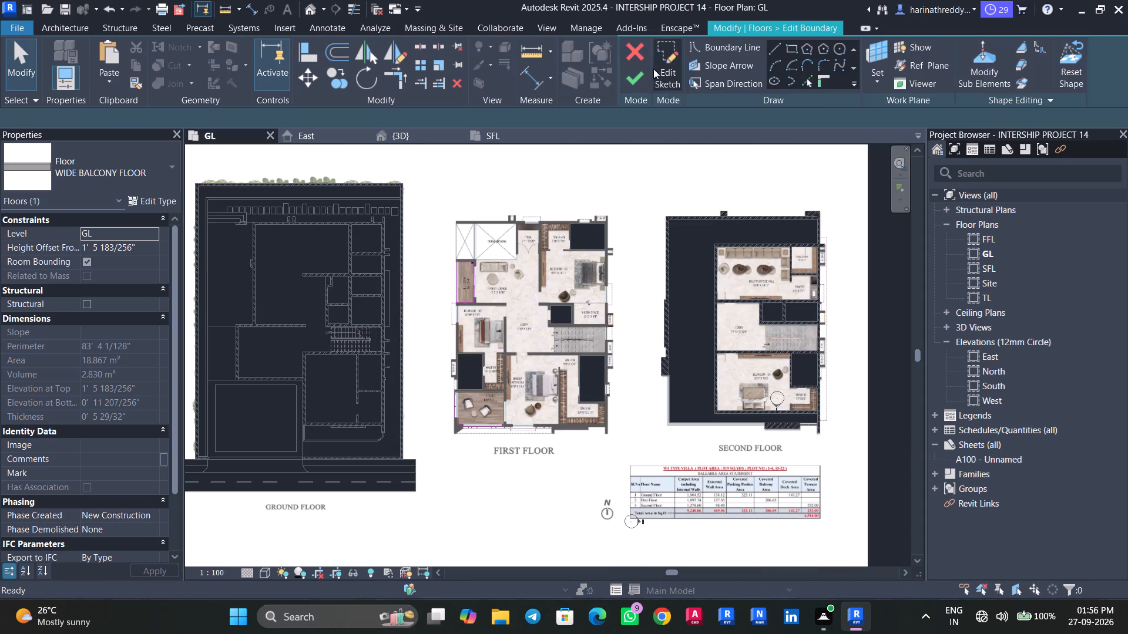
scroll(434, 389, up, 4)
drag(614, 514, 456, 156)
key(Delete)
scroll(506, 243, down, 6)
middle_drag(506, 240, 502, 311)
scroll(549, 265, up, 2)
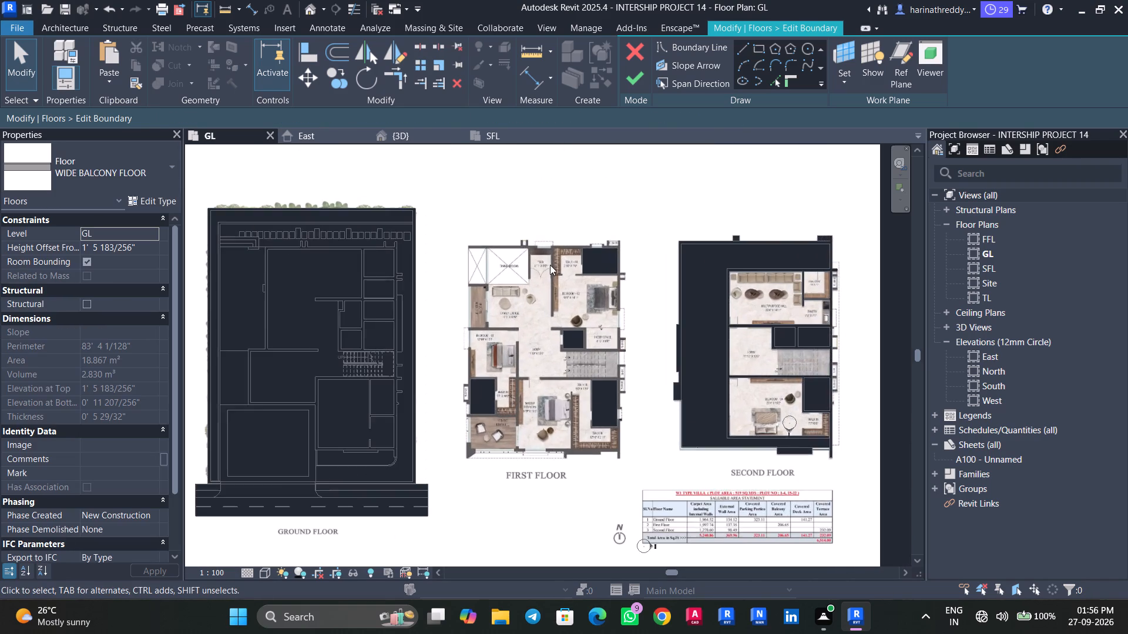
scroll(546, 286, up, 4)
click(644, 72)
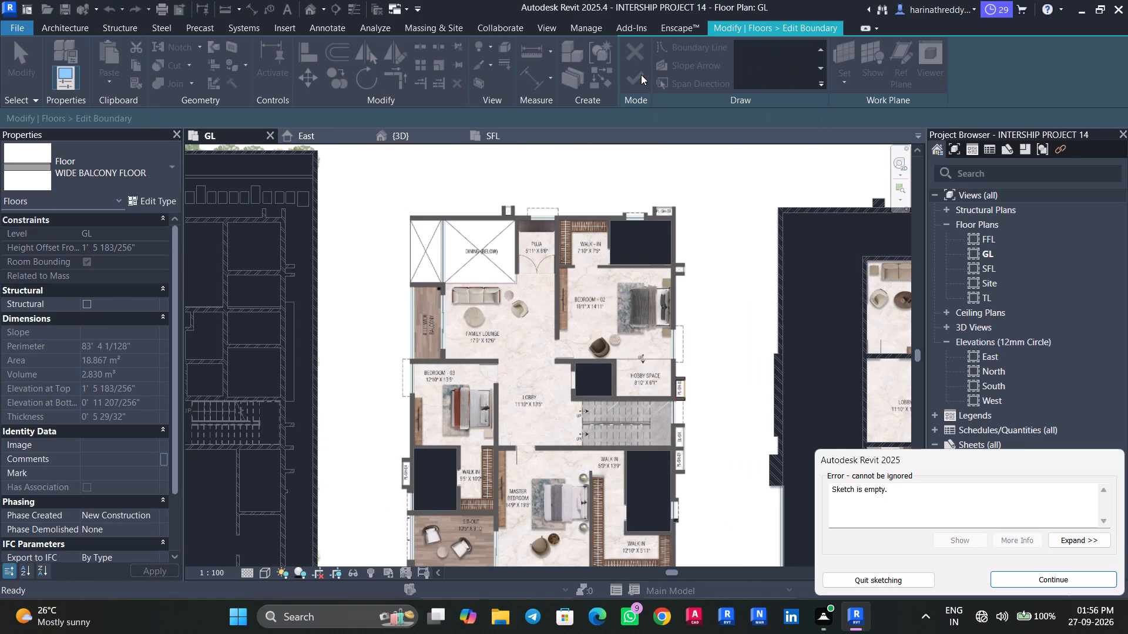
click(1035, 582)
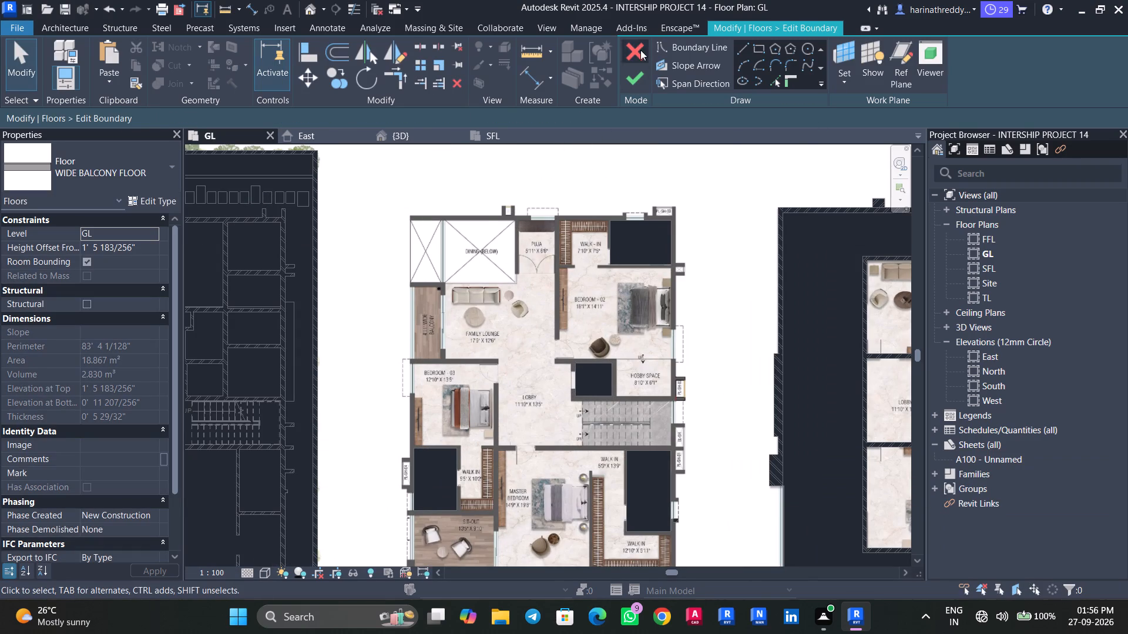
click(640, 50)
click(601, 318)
Delete the whole WIDE BALCONY FLOOR from the first-floor plan.
scroll(579, 404, down, 3)
middle_click(579, 399)
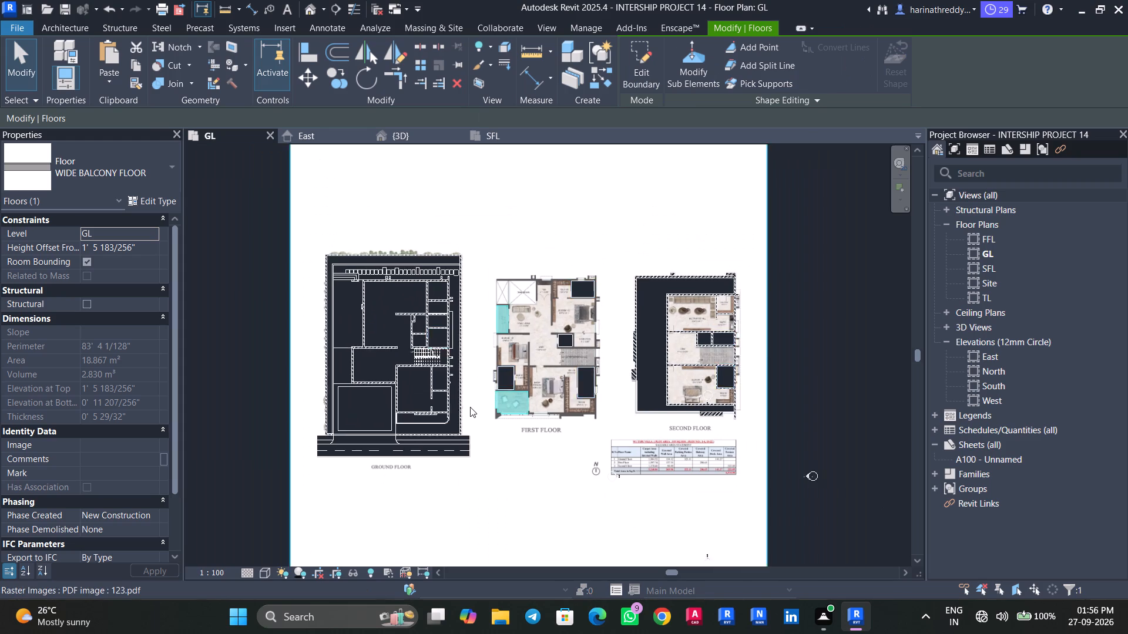
scroll(471, 405, up, 3)
key(Delete)
Delete the open terrace floor on the second-floor plan.
middle_drag(677, 380, 565, 454)
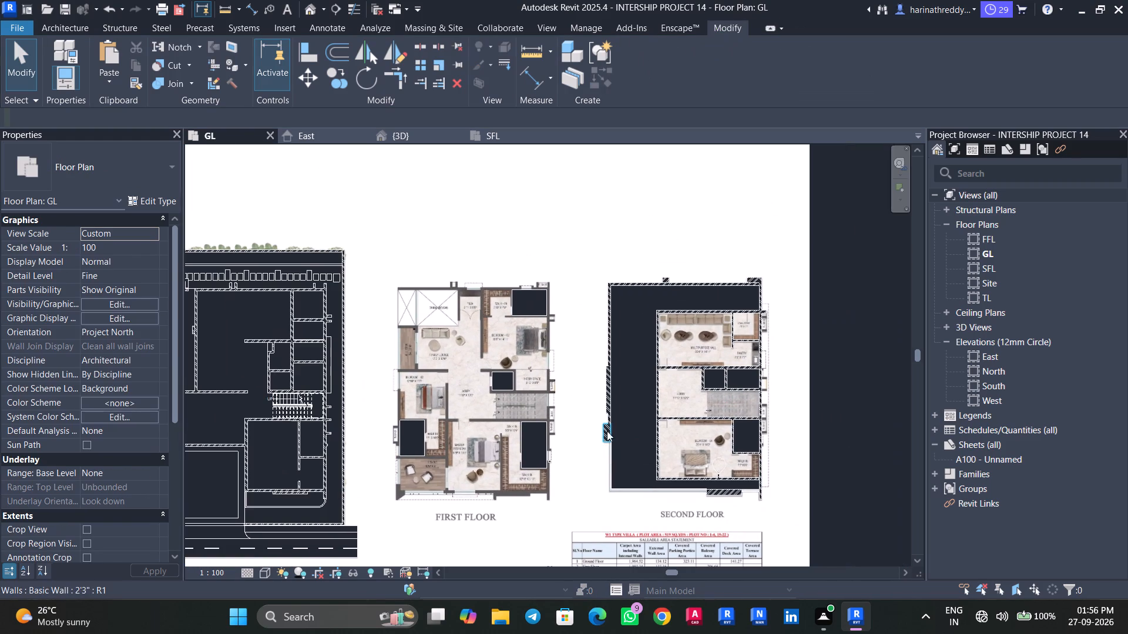
click(623, 423)
key(Delete)
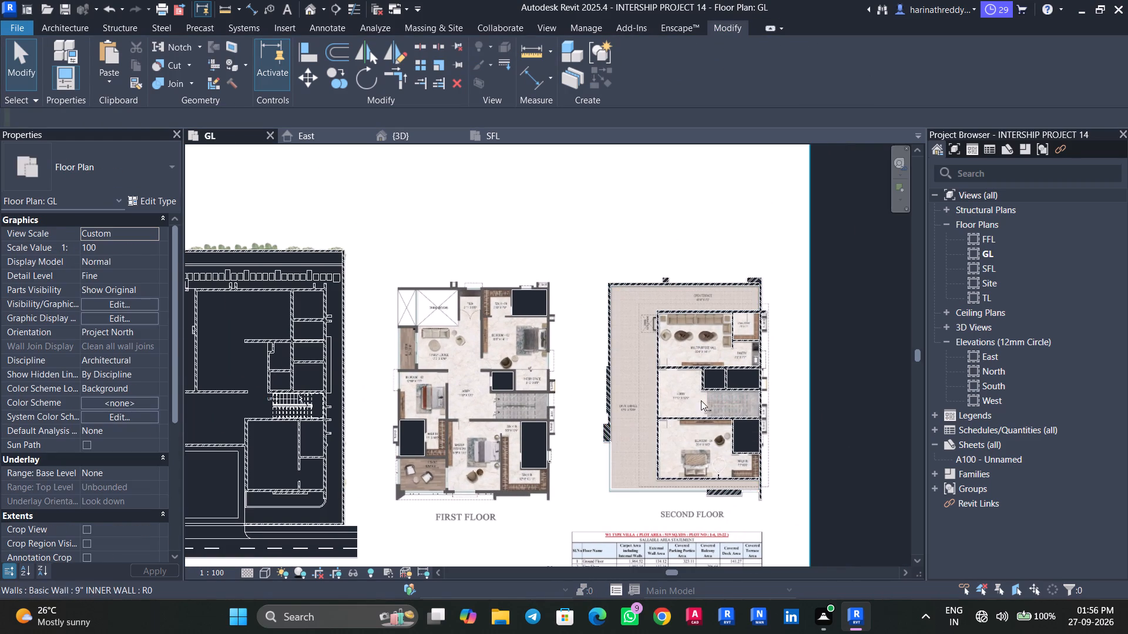
Delete the LIFT FLOOR's boundary lines on the first- and second-floor plans and finish the edit, keeping its ground-floor outline.
scroll(701, 400, up, 4)
click(357, 370)
scroll(388, 441, down, 4)
middle_drag(392, 439, 418, 427)
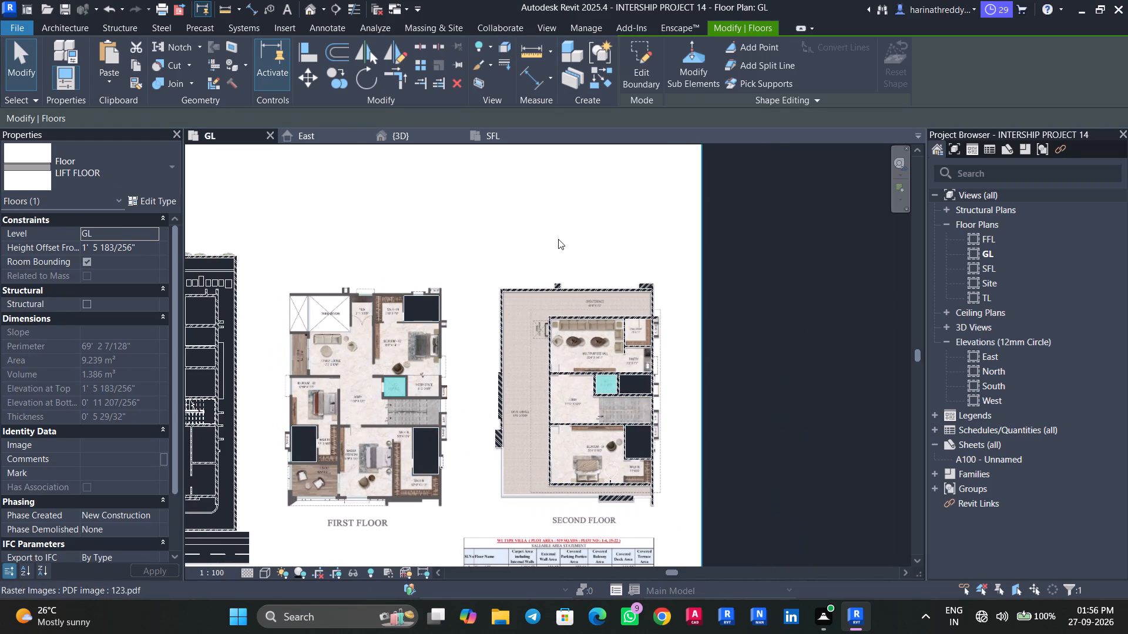
middle_drag(514, 300, 564, 269)
scroll(522, 299, up, 1)
scroll(515, 303, down, 2)
click(637, 49)
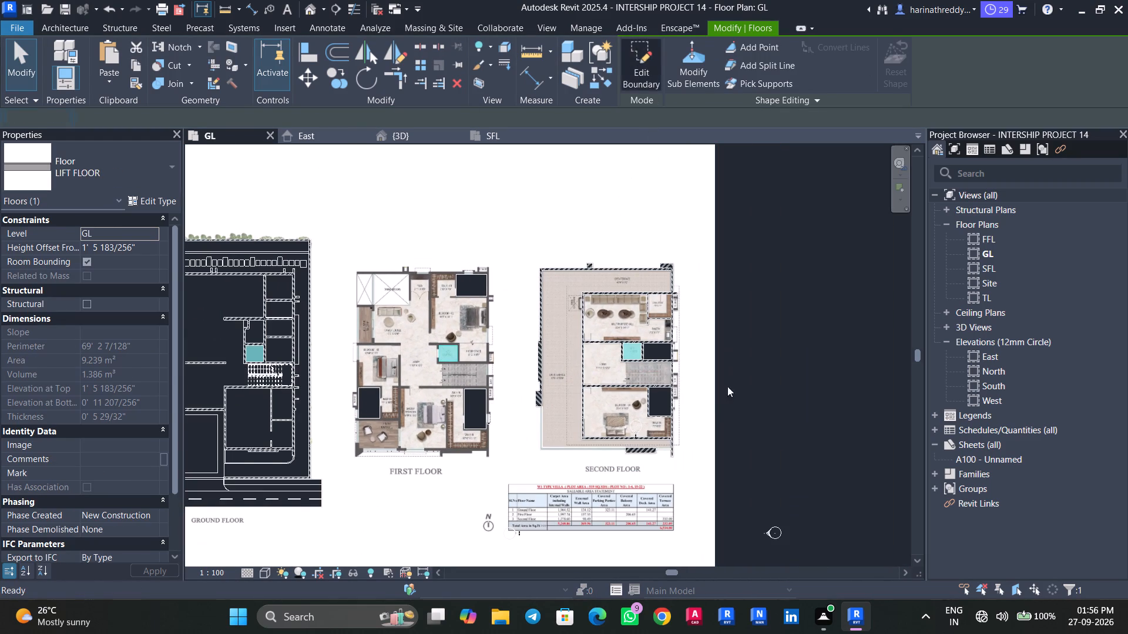
drag(714, 399, 418, 310)
key(Delete)
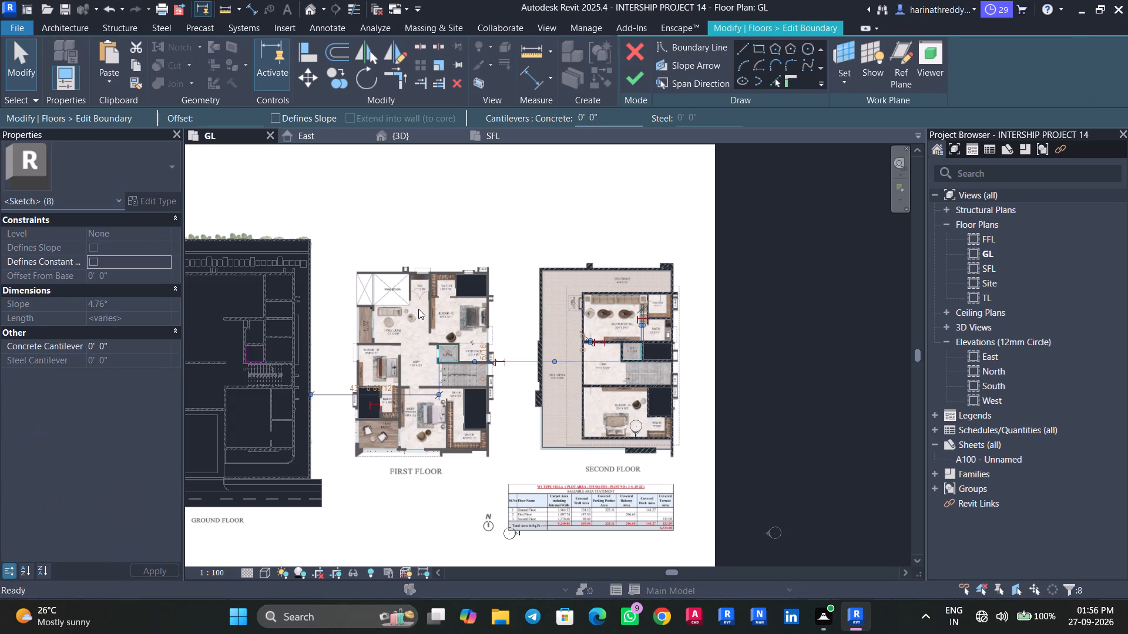
scroll(415, 360, up, 4)
middle_drag(414, 362, 435, 346)
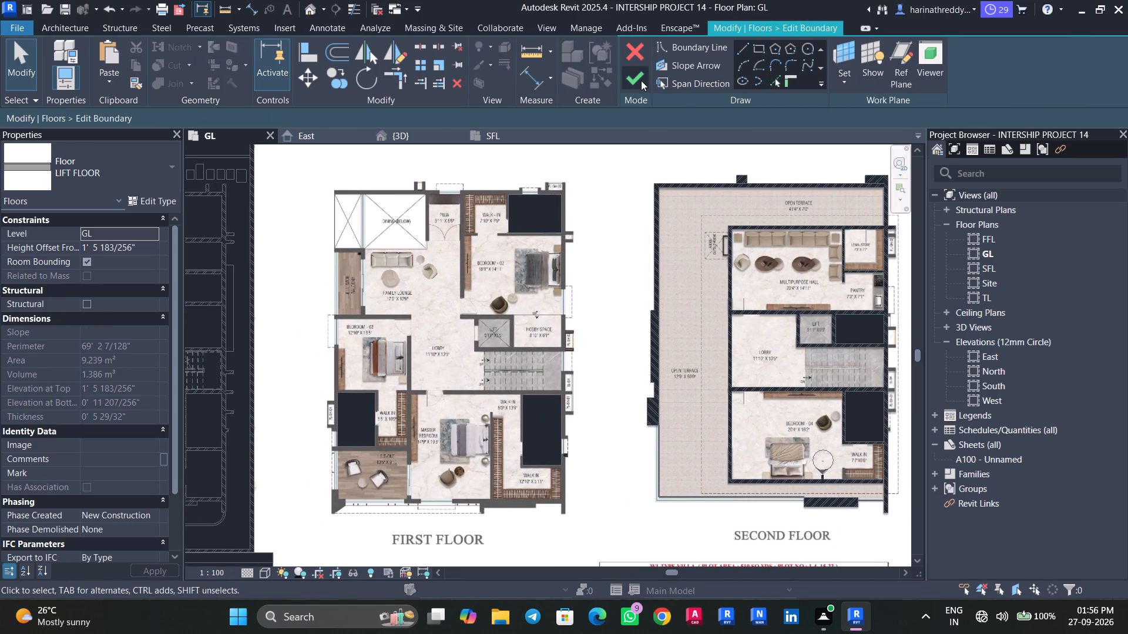
click(639, 79)
Delete the TOILET 2 floor's boundary lines on the first- and second-floor plans and finish the edit, keeping its ground-floor outline.
scroll(526, 402, down, 1)
middle_drag(525, 402, 543, 372)
click(550, 399)
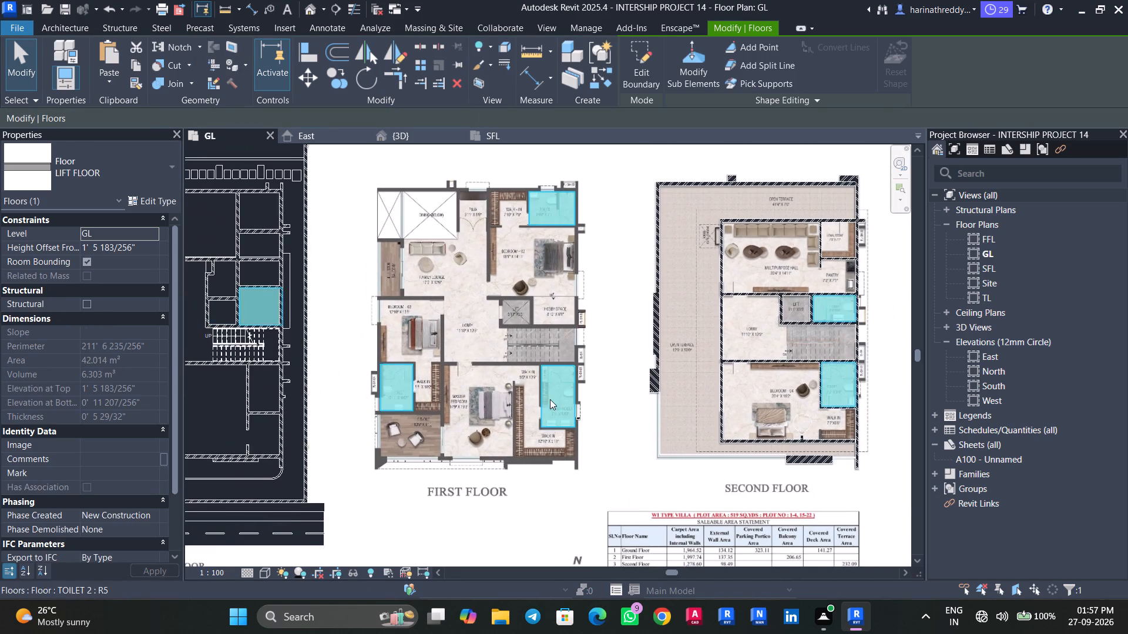
scroll(553, 379, up, 1)
scroll(554, 374, down, 1)
scroll(557, 352, up, 3)
scroll(557, 249, down, 5)
click(652, 53)
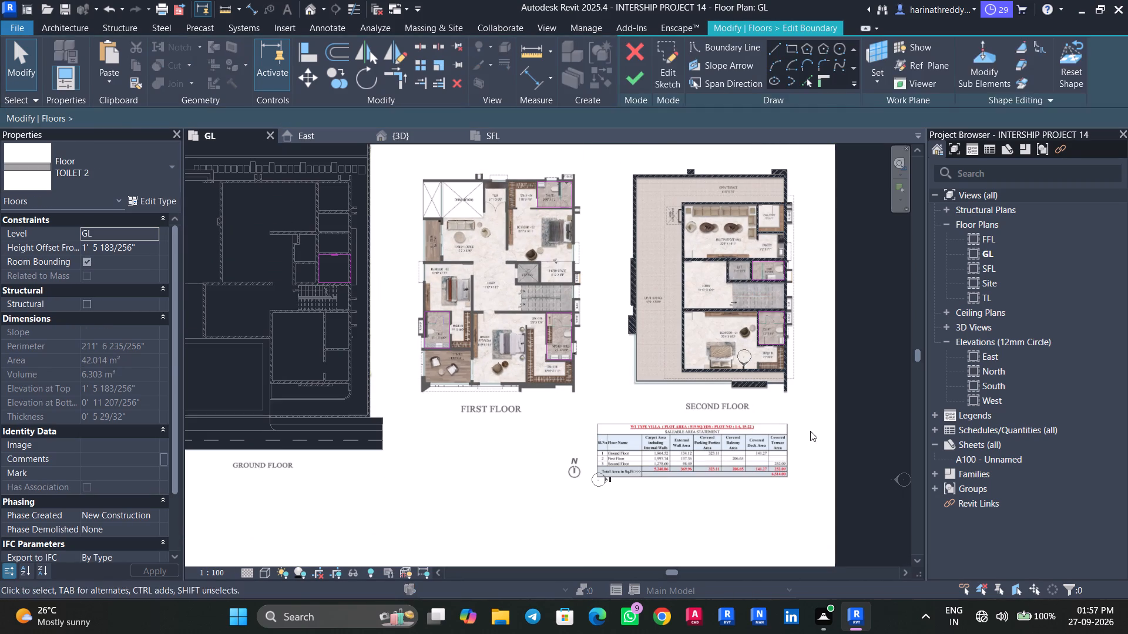
drag(813, 436, 419, 173)
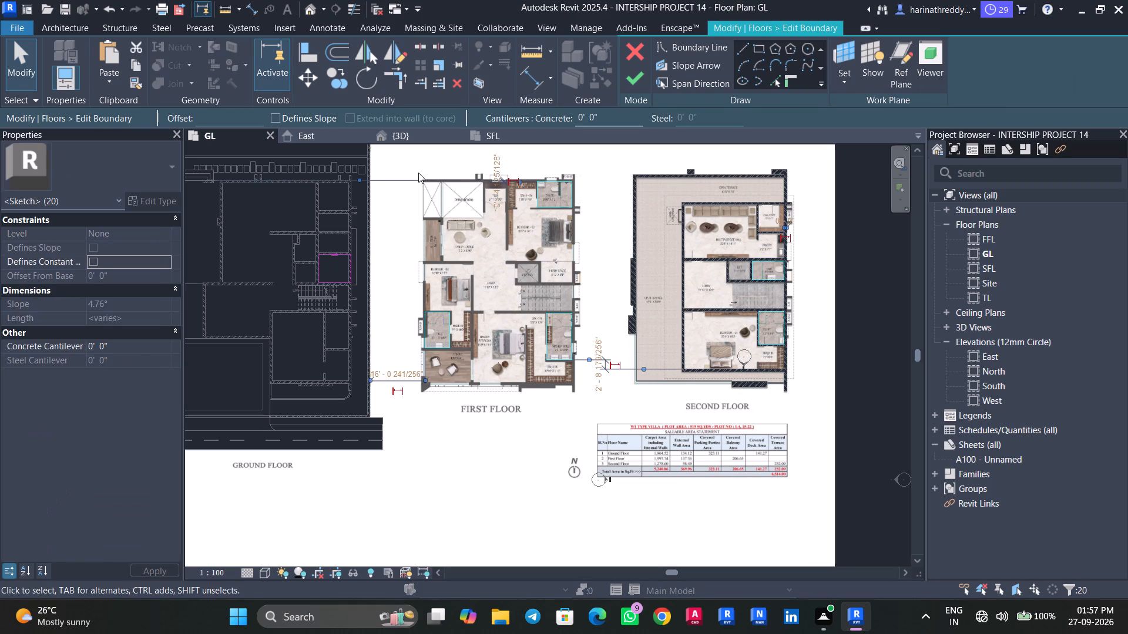
key(Delete)
scroll(498, 258, up, 3)
middle_drag(498, 258, 490, 352)
scroll(489, 342, down, 2)
middle_drag(489, 341, 488, 339)
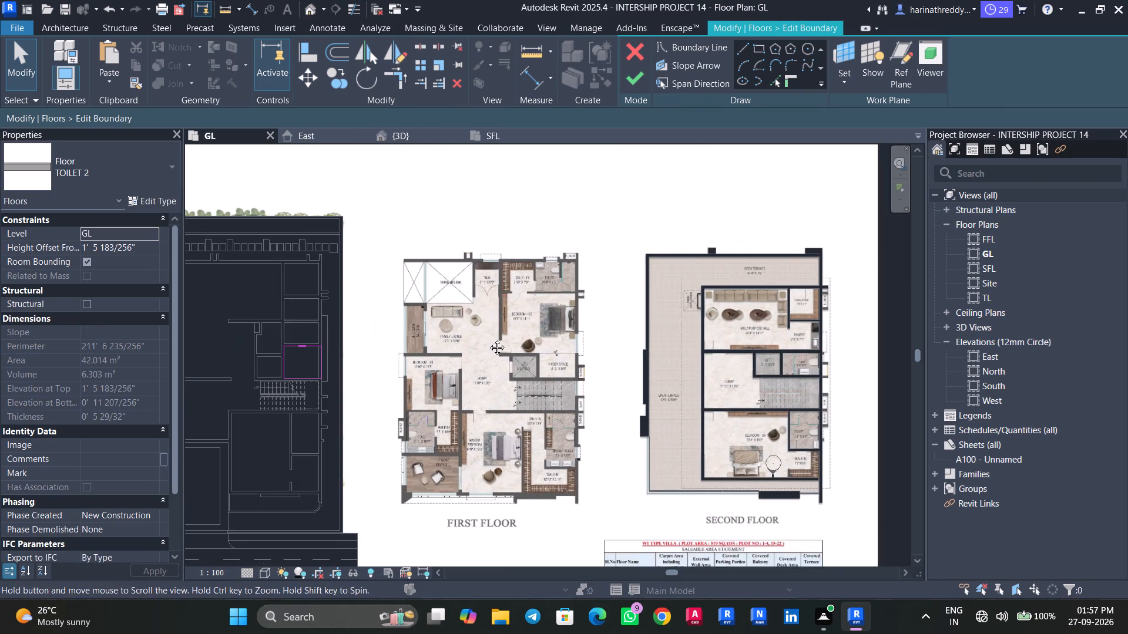
middle_drag(488, 339, 485, 316)
click(639, 83)
Examine the first- and second-floor plans for any floor areas left to remove.
middle_drag(478, 360, 526, 335)
scroll(465, 423, up, 2)
scroll(466, 423, down, 1)
scroll(468, 421, up, 3)
scroll(458, 507, down, 7)
middle_drag(453, 486, 471, 436)
click(465, 456)
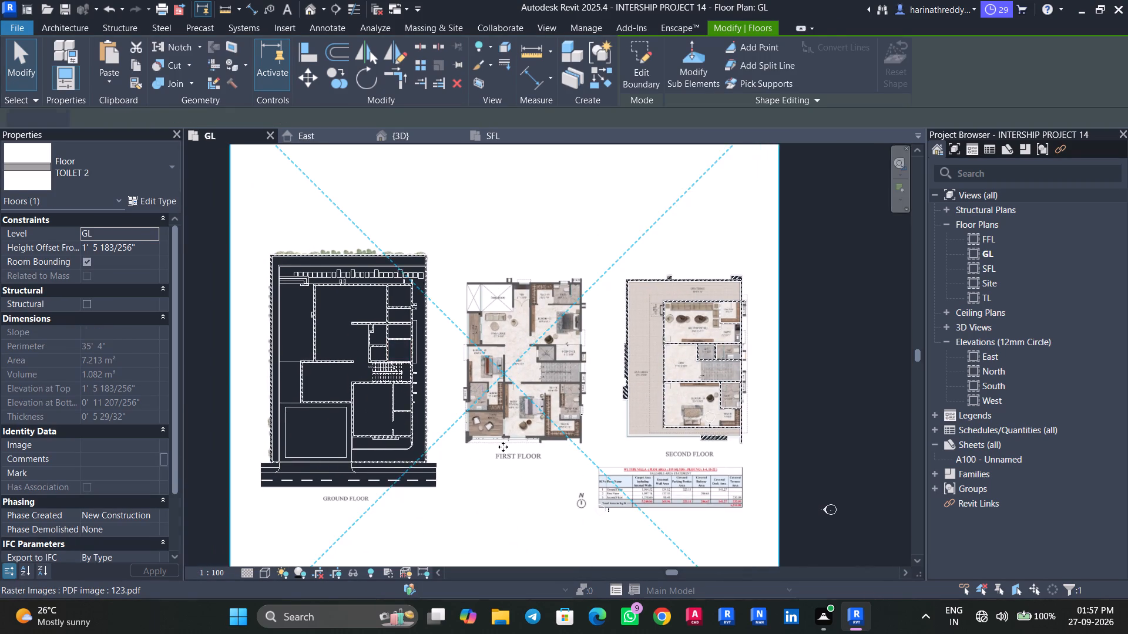
scroll(506, 444, up, 2)
scroll(479, 488, down, 2)
scroll(529, 445, up, 3)
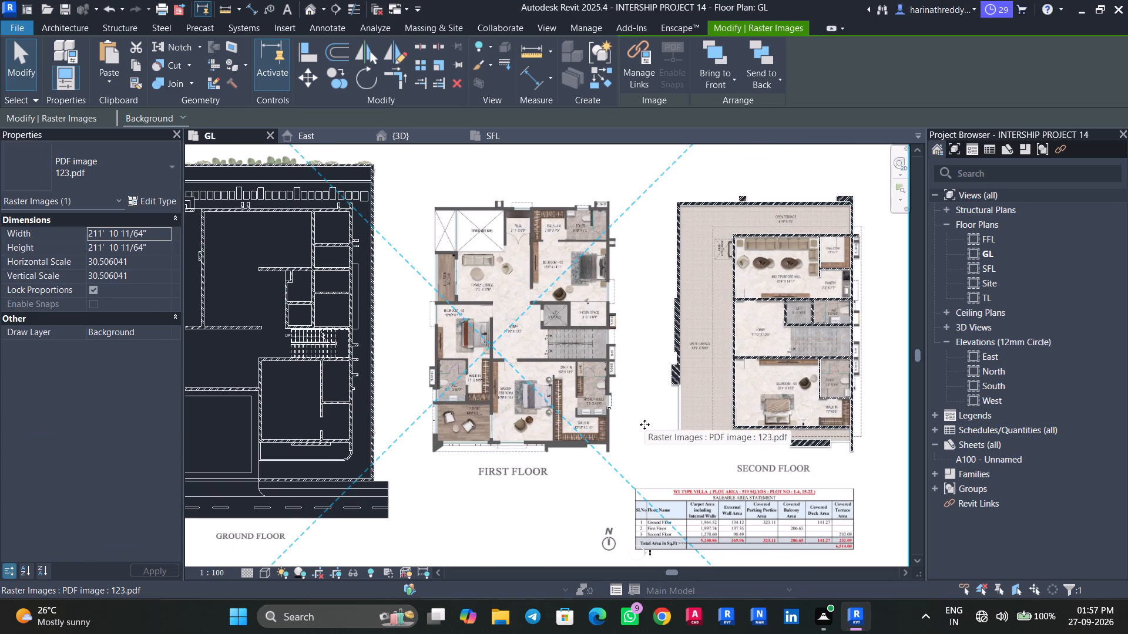
scroll(532, 406, up, 5)
scroll(468, 431, down, 2)
scroll(468, 431, up, 1)
Examine the floors of all three storey blocks in the 3D view.
click(402, 134)
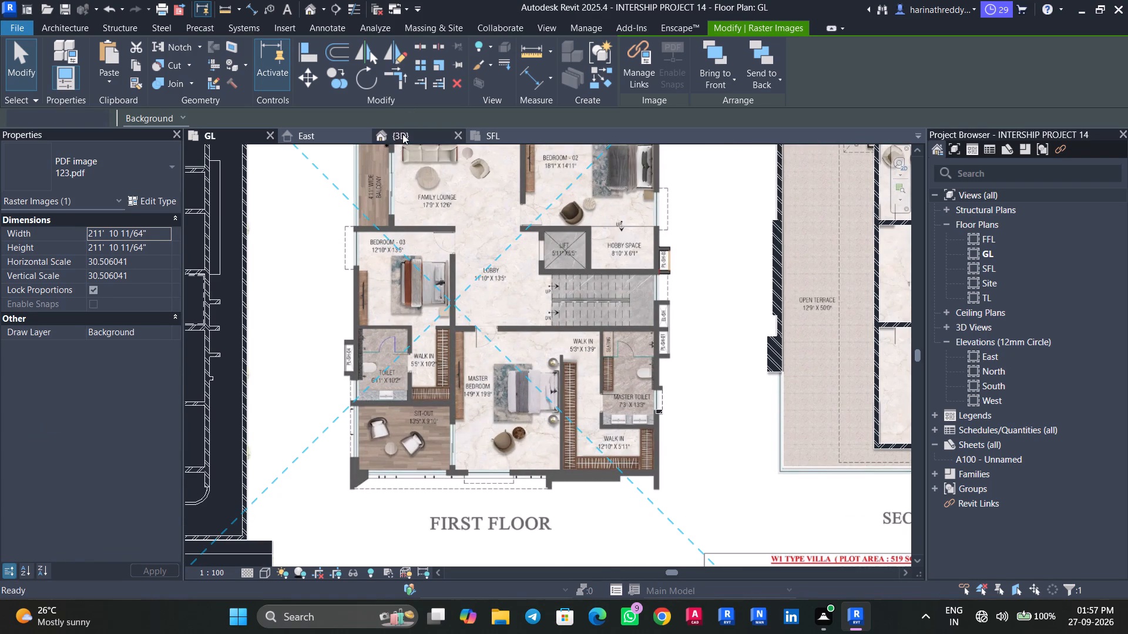
scroll(458, 501, up, 5)
click(450, 475)
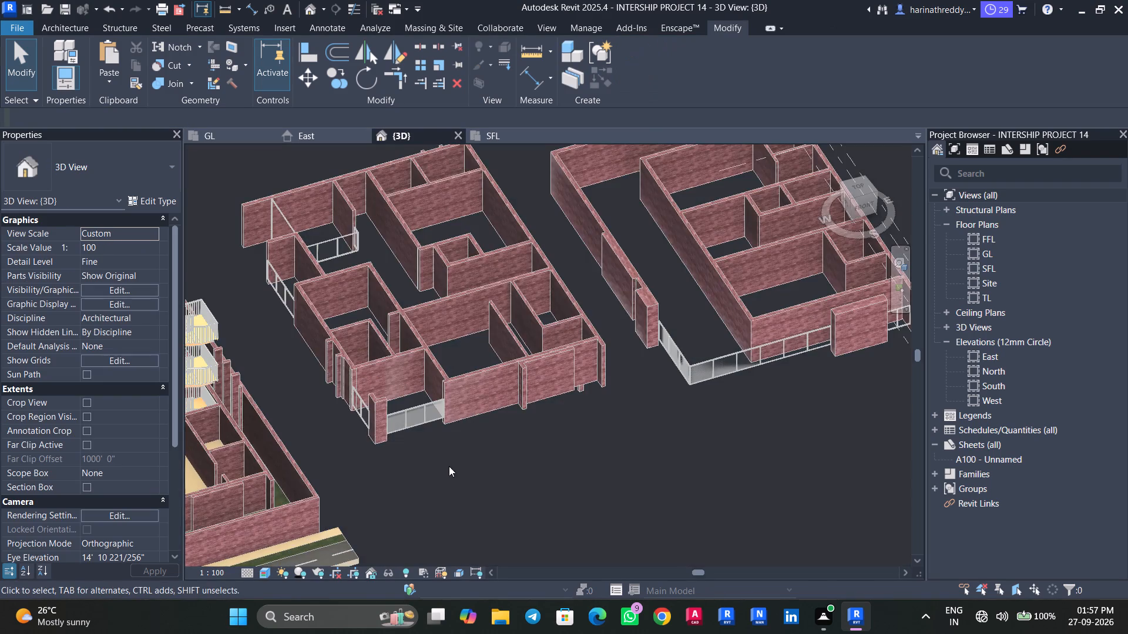
scroll(448, 467, down, 1)
scroll(448, 467, up, 1)
scroll(448, 467, down, 1)
middle_drag(448, 469, 474, 440)
scroll(479, 441, down, 8)
middle_drag(473, 451, 501, 436)
scroll(369, 435, up, 4)
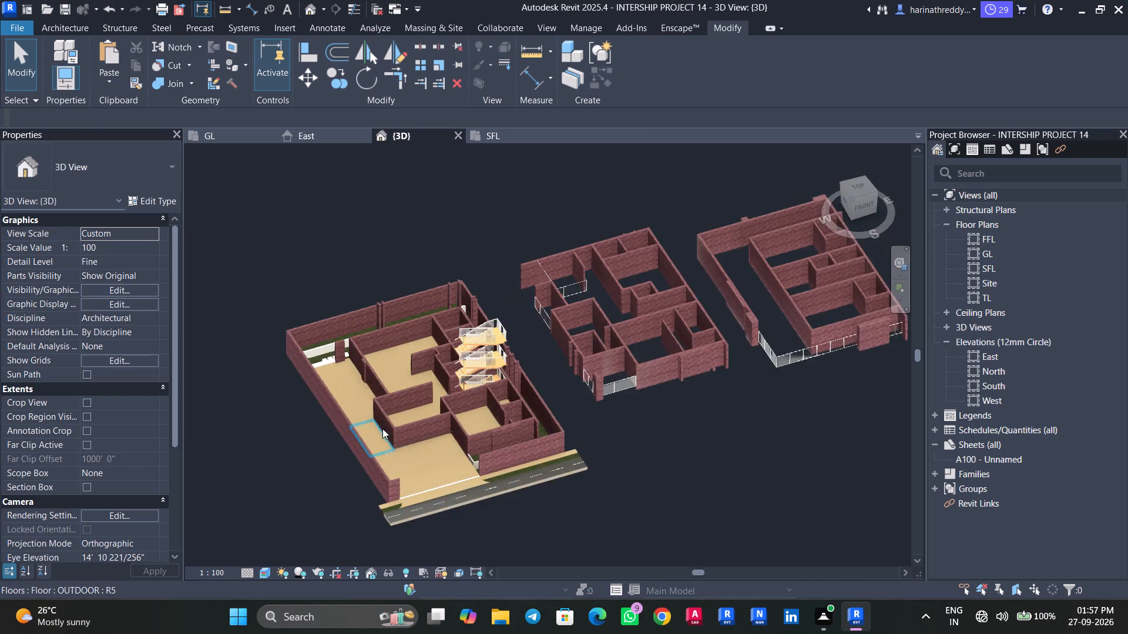
scroll(382, 429, up, 2)
scroll(377, 431, down, 1)
scroll(377, 431, up, 2)
middle_drag(304, 323, 344, 476)
scroll(340, 460, up, 11)
scroll(317, 466, down, 8)
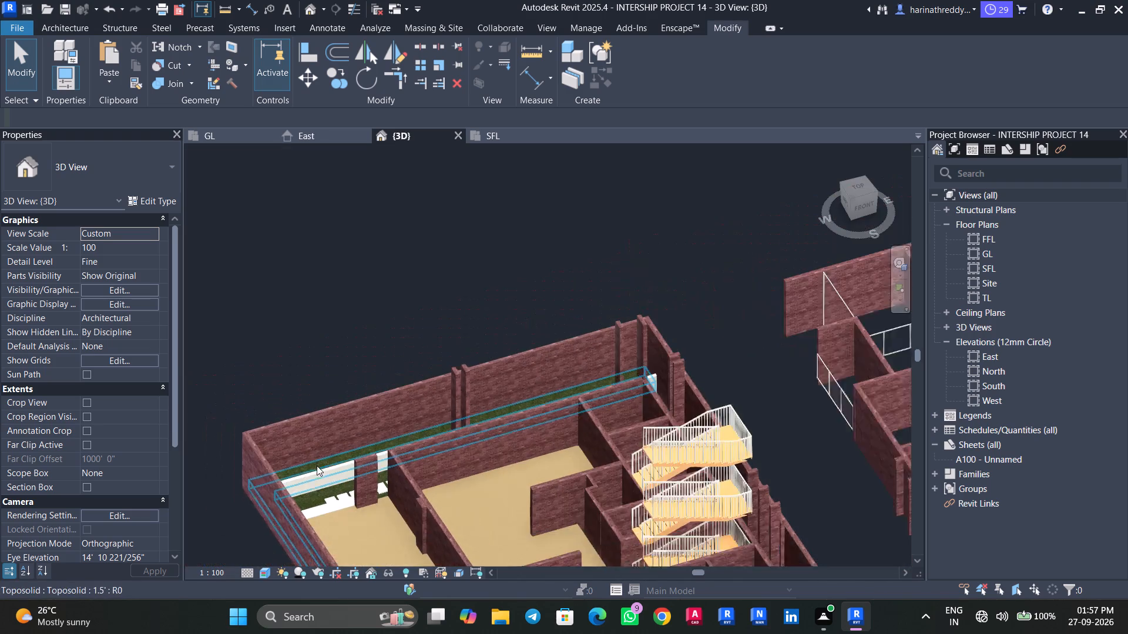
scroll(135, 426, down, 5)
scroll(110, 356, up, 6)
scroll(111, 356, down, 1)
scroll(111, 356, up, 3)
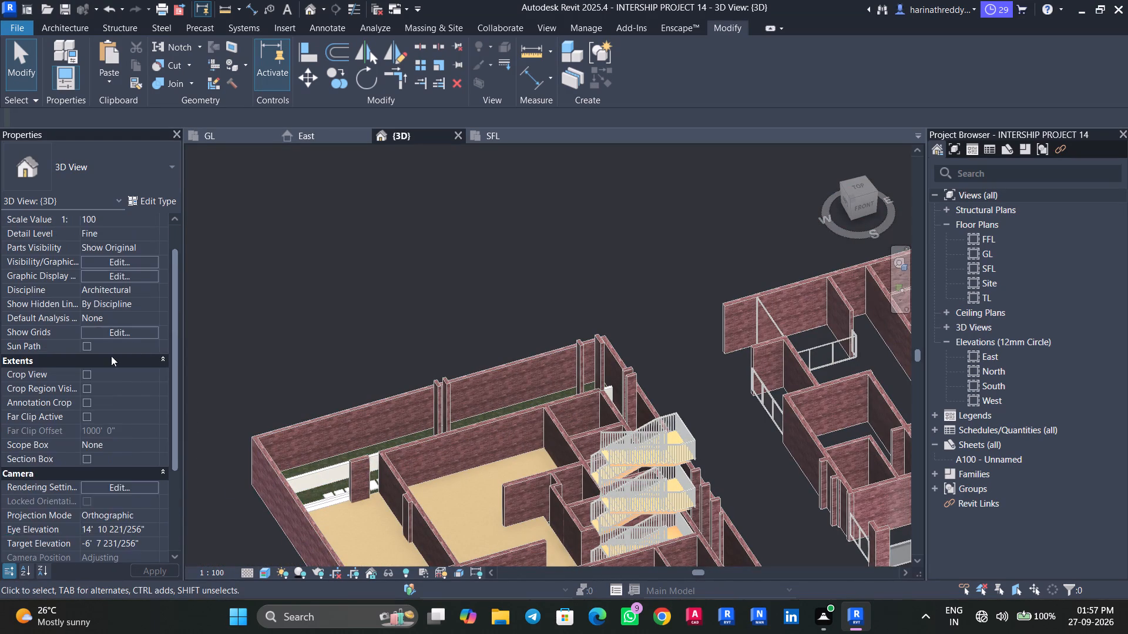
Open the GL floor plan and examine the first-floor room layout on the PDF underlay.
click(239, 135)
scroll(374, 316, down, 8)
scroll(388, 316, up, 5)
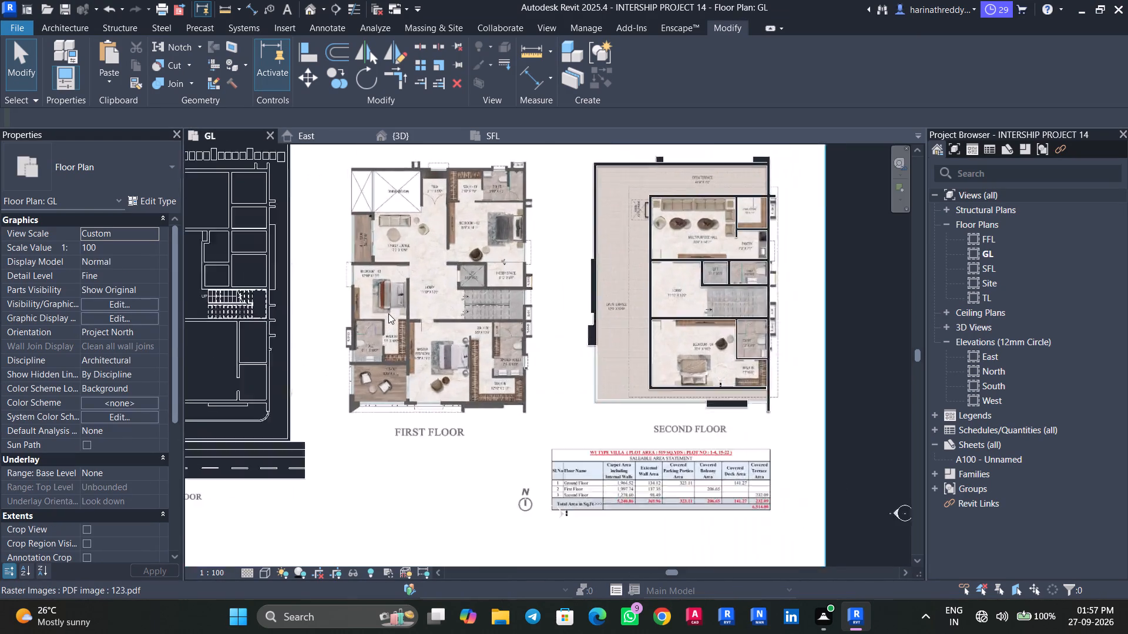
scroll(388, 313, up, 3)
scroll(599, 438, down, 8)
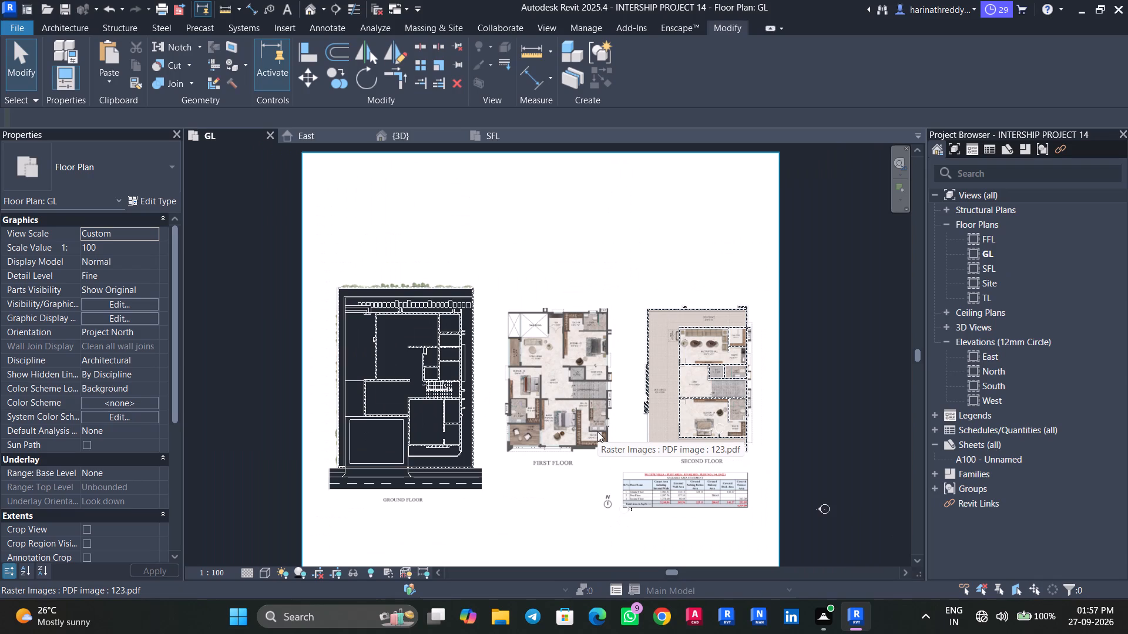
scroll(566, 413, up, 9)
middle_drag(563, 433, 583, 444)
scroll(579, 441, up, 1)
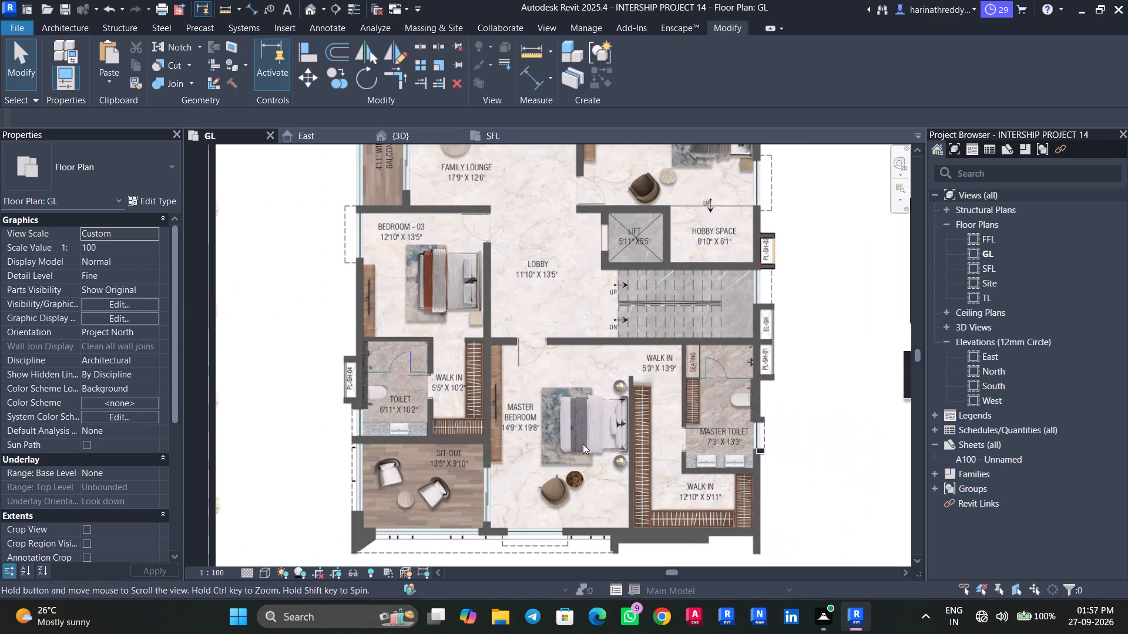
middle_drag(583, 444, 580, 441)
scroll(733, 491, down, 4)
middle_drag(724, 501, 727, 514)
scroll(656, 383, up, 6)
scroll(654, 376, down, 1)
scroll(654, 376, up, 1)
middle_drag(656, 371, 672, 417)
scroll(668, 413, down, 3)
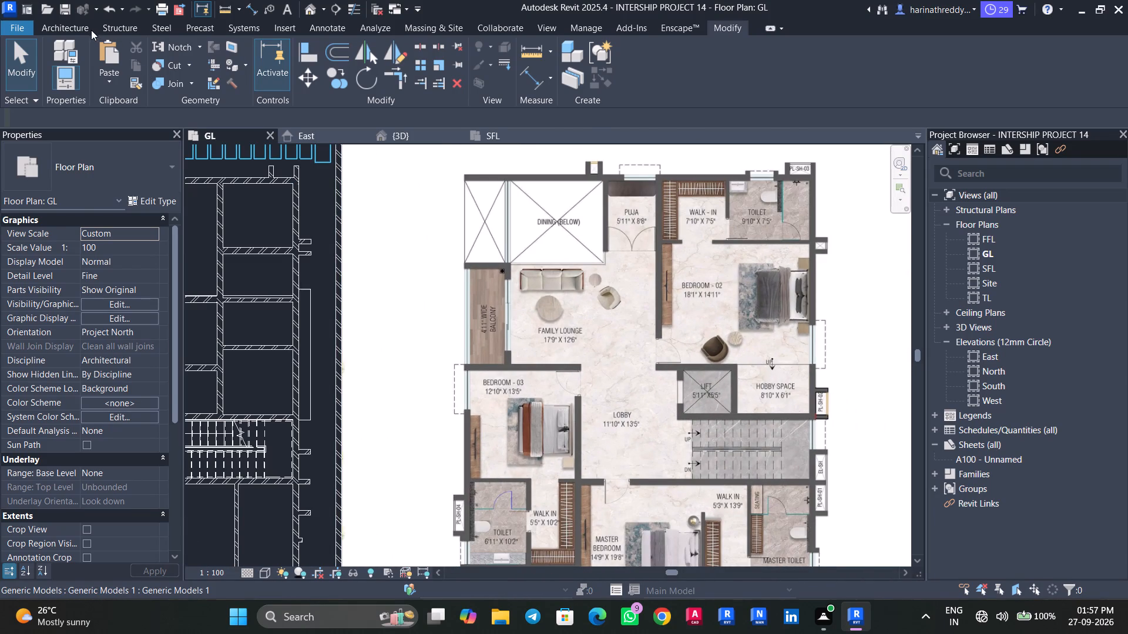
Start a TERRACE FLOOR sketch on GL and draw its first straight boundary edge along the first-floor family lounge's balcony side to the dining void.
click(90, 29)
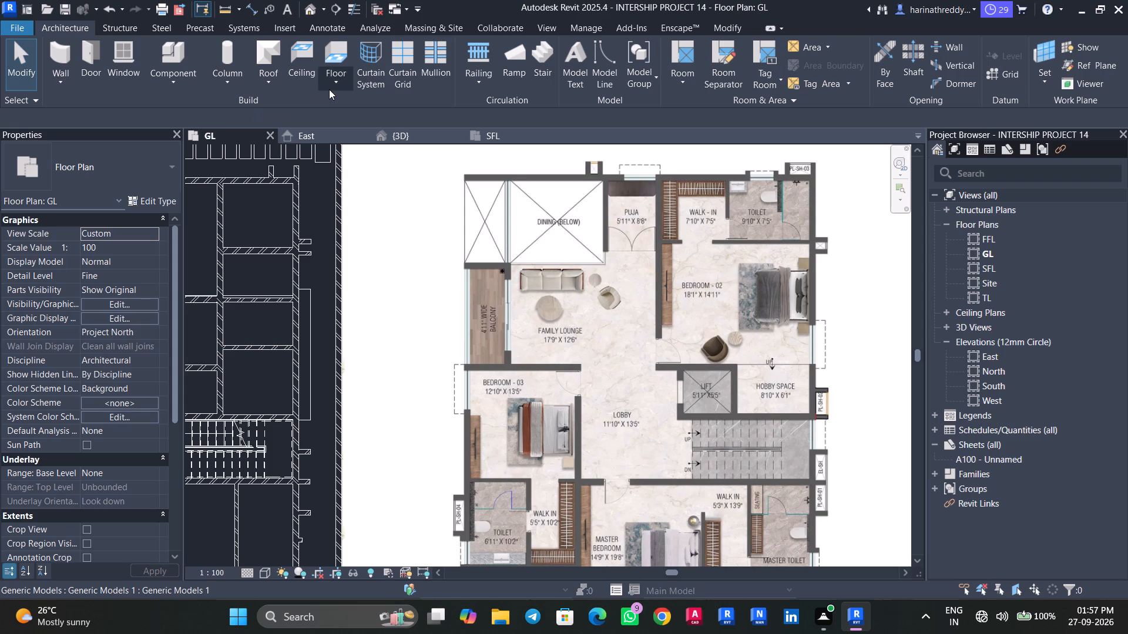
click(331, 87)
click(340, 102)
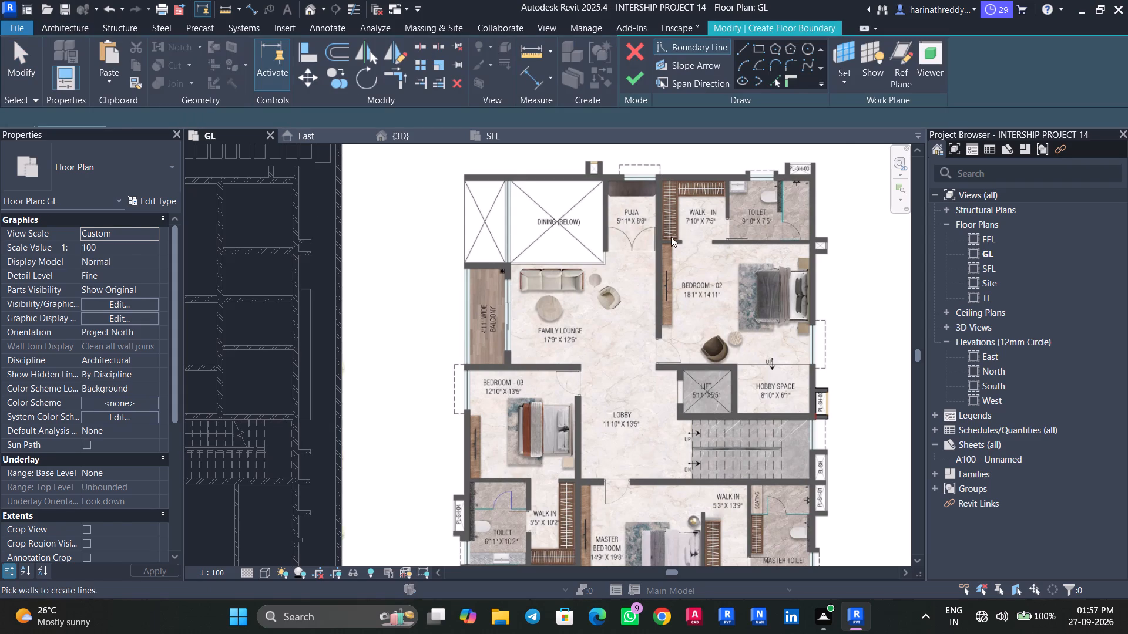
scroll(617, 270, up, 1)
middle_drag(617, 270, 553, 249)
scroll(511, 279, up, 4)
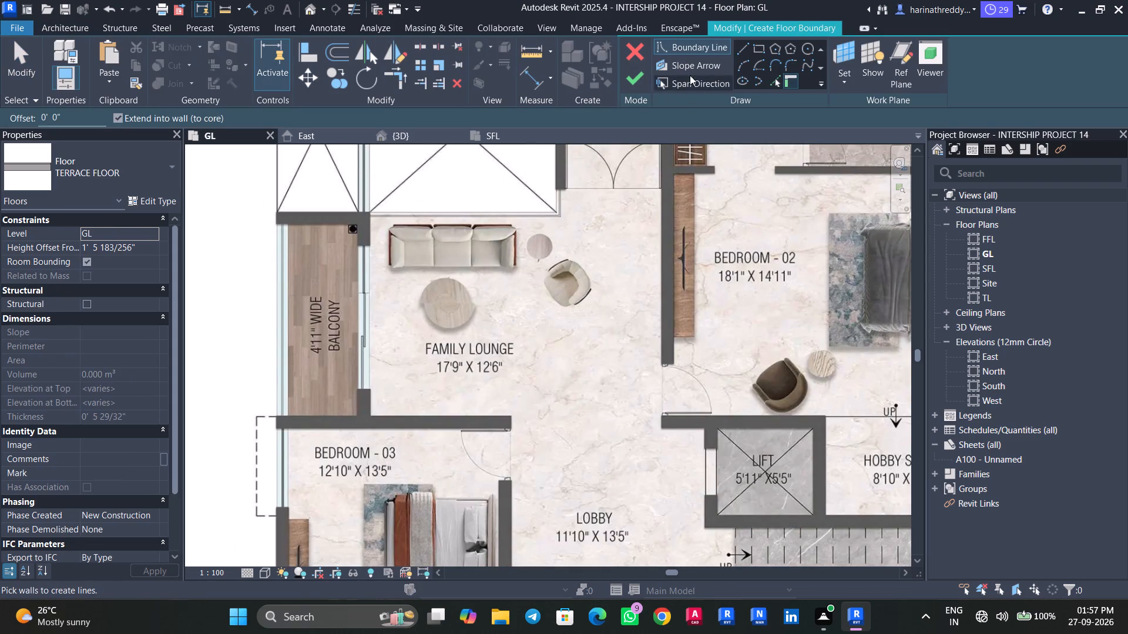
click(748, 49)
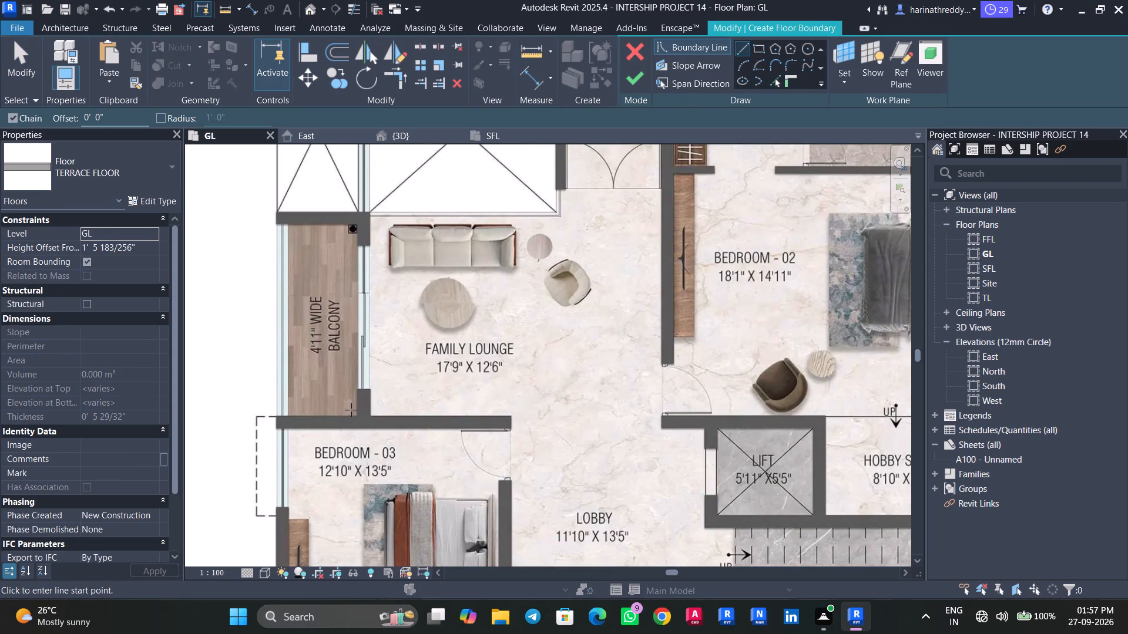
scroll(376, 398, up, 6)
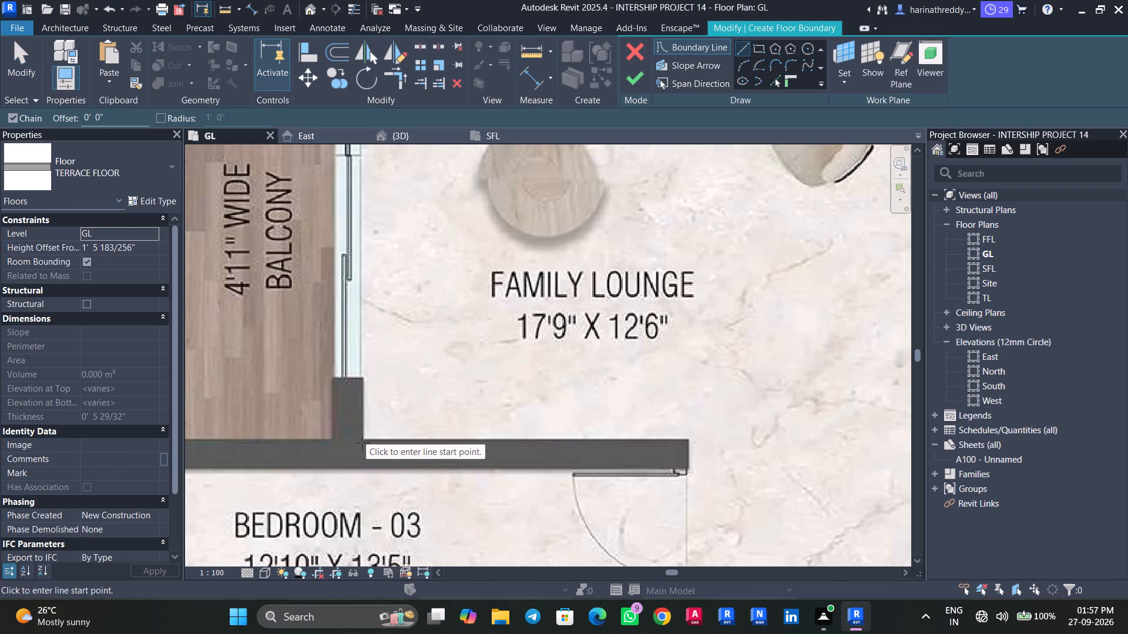
click(362, 440)
scroll(353, 326, down, 3)
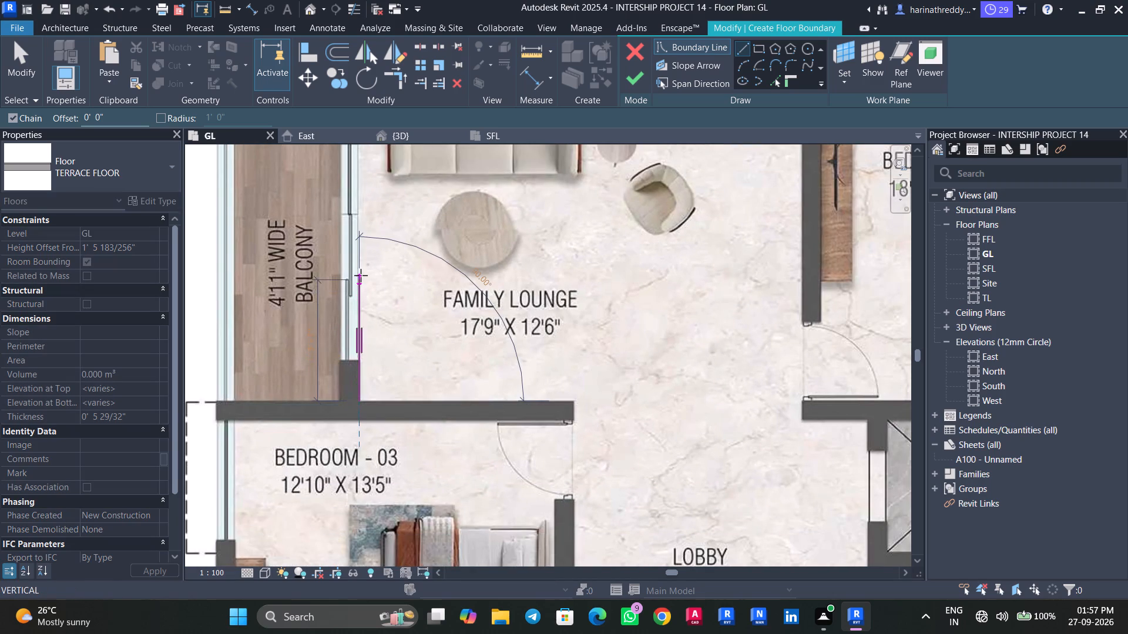
middle_drag(361, 271, 378, 423)
scroll(361, 273, up, 3)
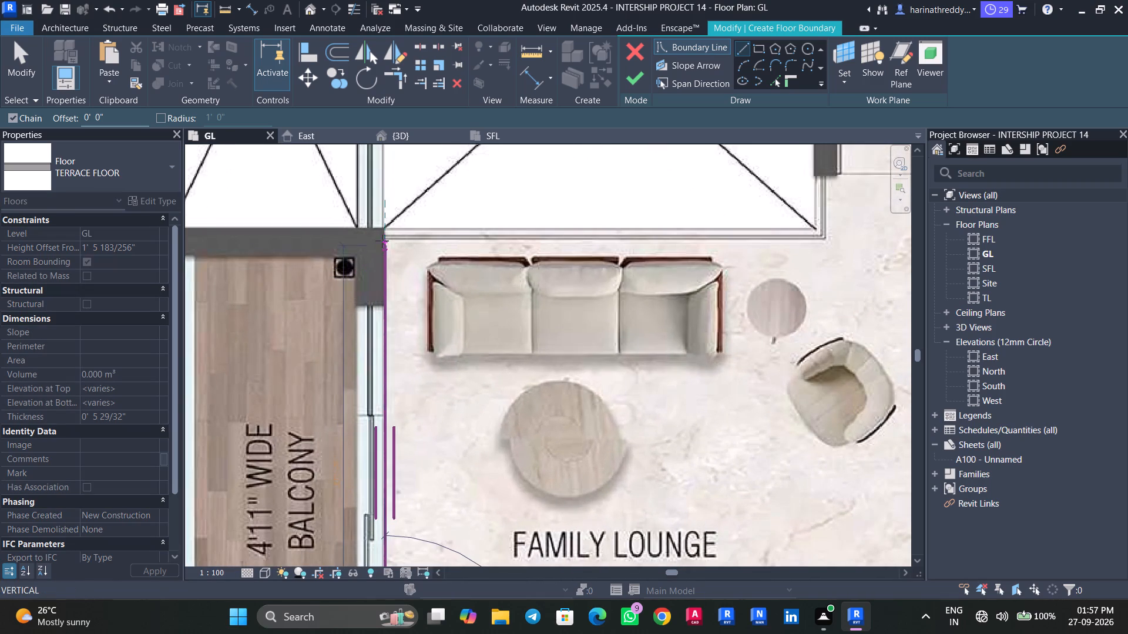
scroll(382, 238, up, 8)
middle_drag(388, 221, 390, 271)
scroll(390, 269, up, 4)
click(390, 268)
Continue the floor boundary about 11'-8" along the dining void's lounge side and along its puja side to the outer wall.
scroll(449, 275, down, 4)
middle_drag(449, 275, 250, 319)
scroll(250, 319, down, 12)
scroll(250, 319, up, 1)
scroll(526, 325, up, 3)
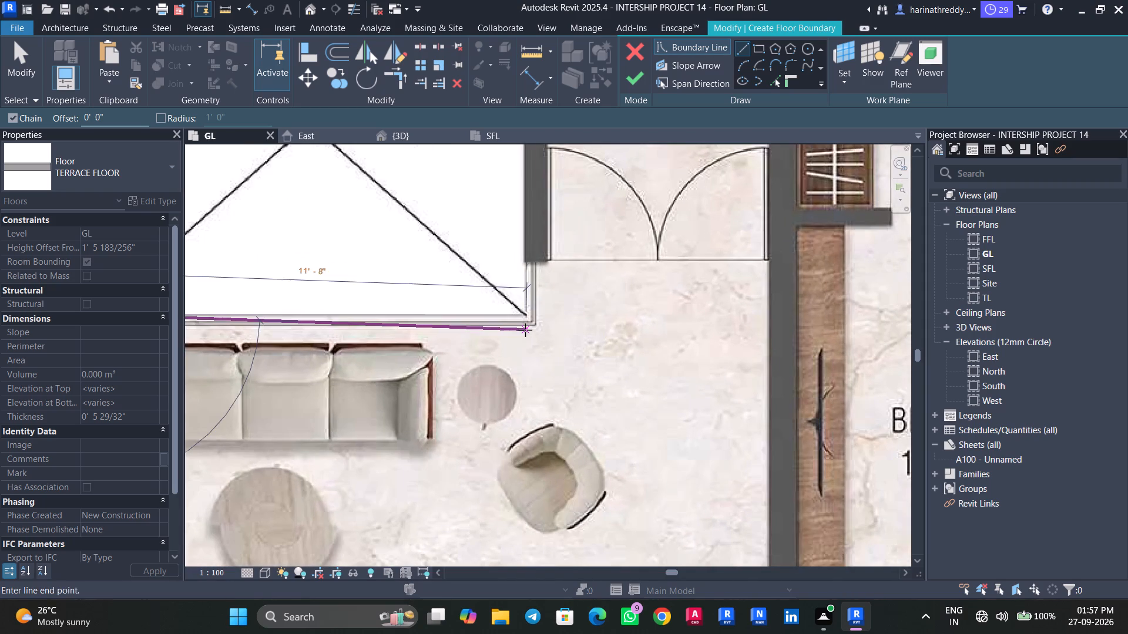
scroll(533, 313, up, 11)
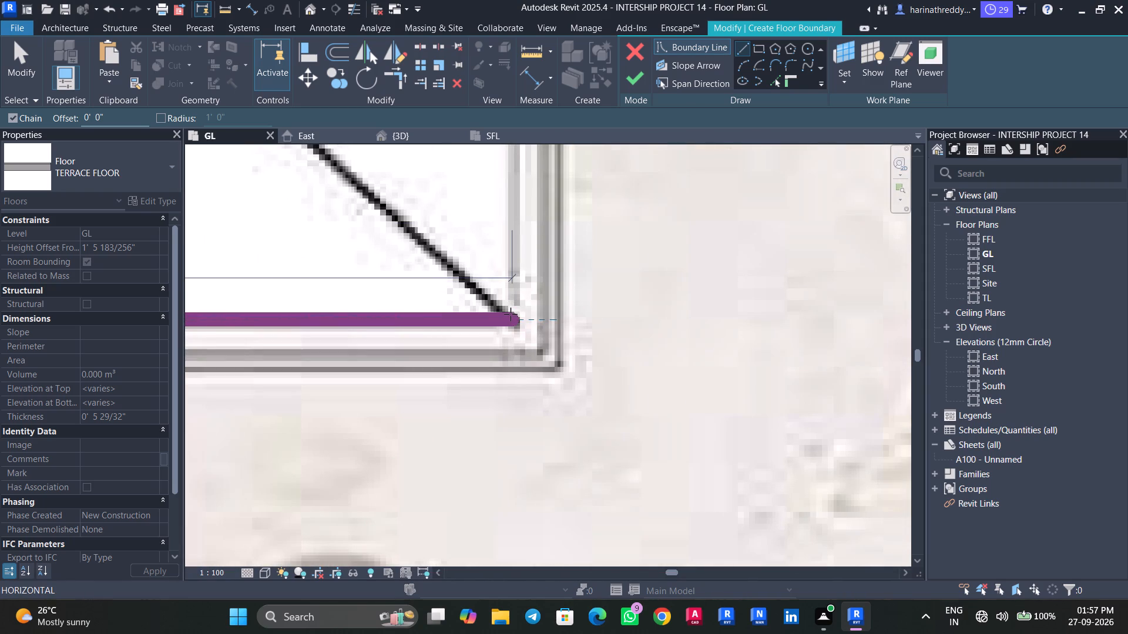
click(512, 315)
scroll(511, 307, down, 7)
scroll(511, 307, up, 1)
scroll(511, 307, down, 7)
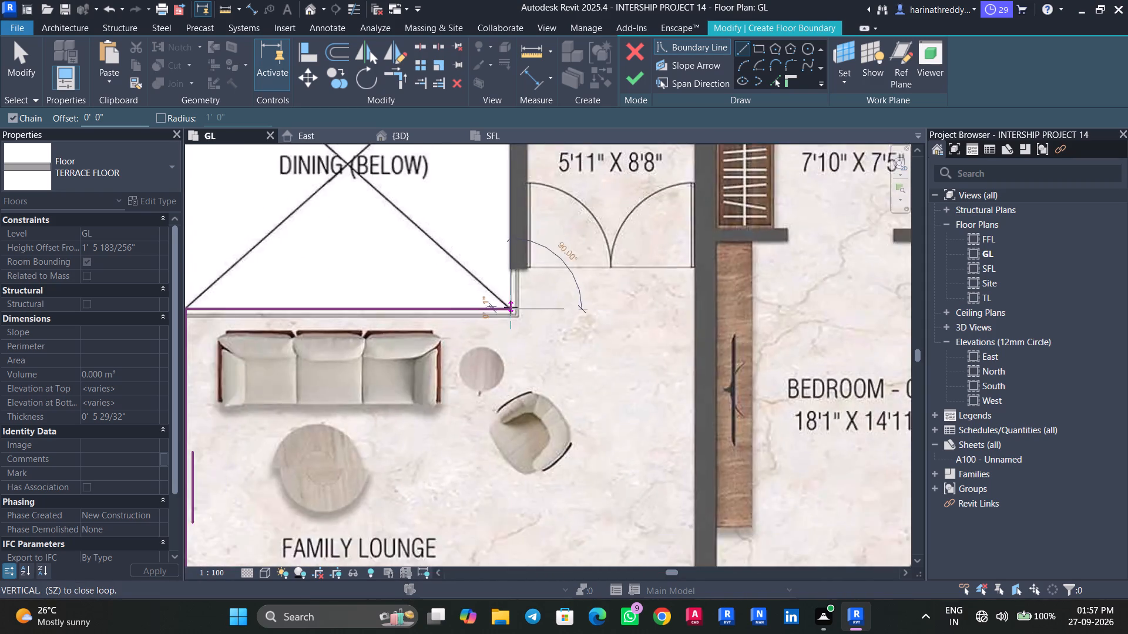
scroll(511, 307, down, 8)
scroll(511, 218, up, 11)
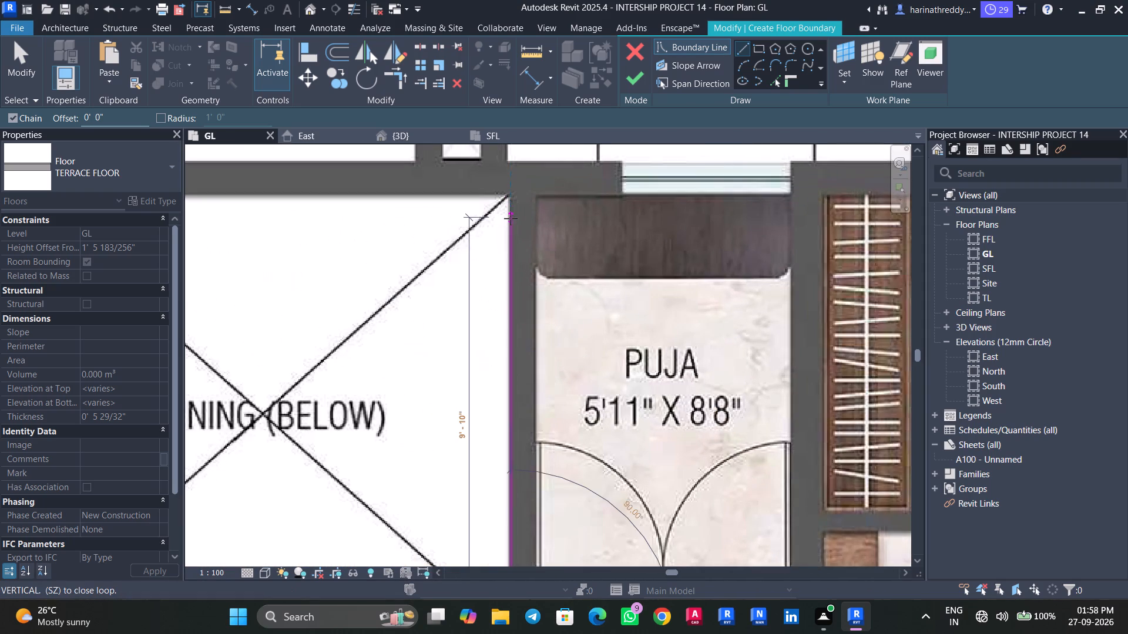
scroll(511, 217, up, 5)
middle_drag(511, 214, 505, 294)
scroll(503, 281, up, 4)
middle_drag(505, 243, 505, 244)
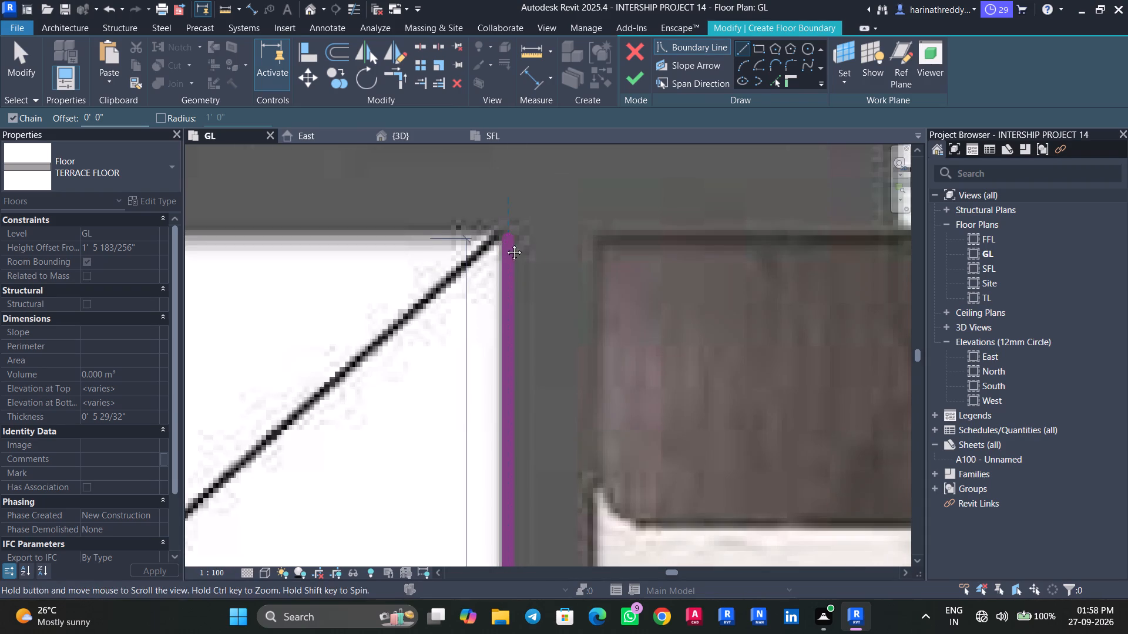
middle_drag(505, 244, 456, 332)
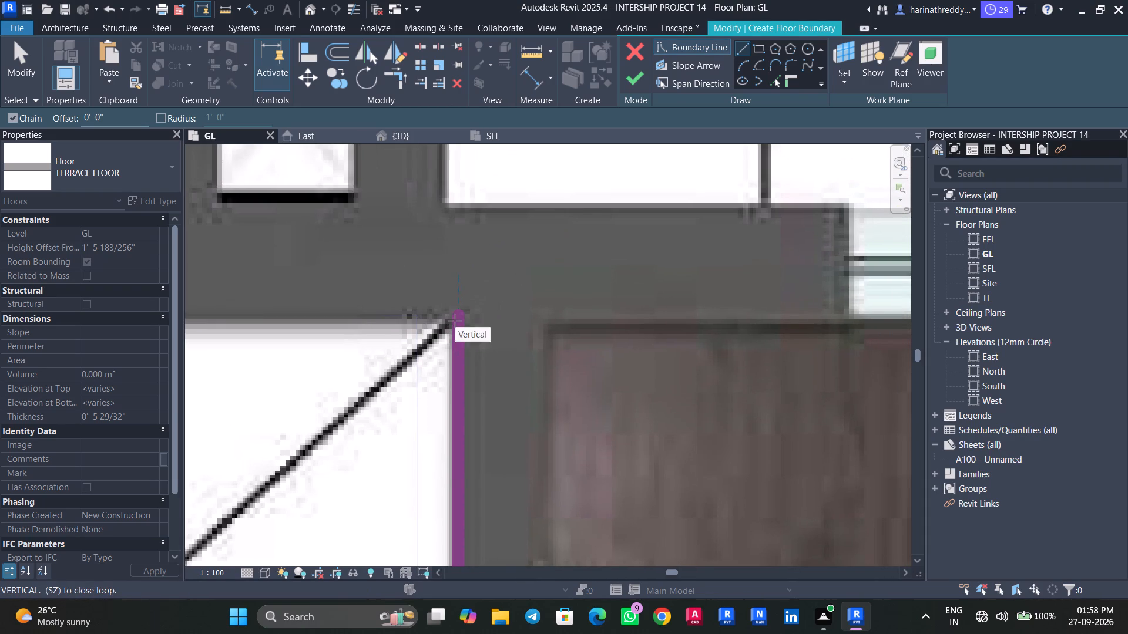
click(455, 321)
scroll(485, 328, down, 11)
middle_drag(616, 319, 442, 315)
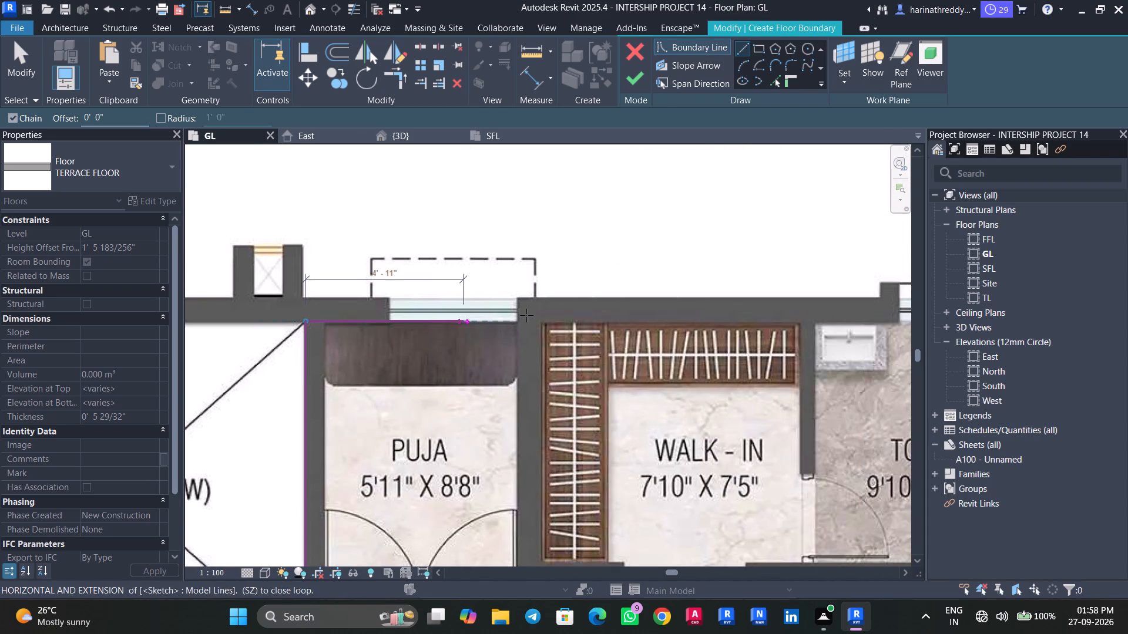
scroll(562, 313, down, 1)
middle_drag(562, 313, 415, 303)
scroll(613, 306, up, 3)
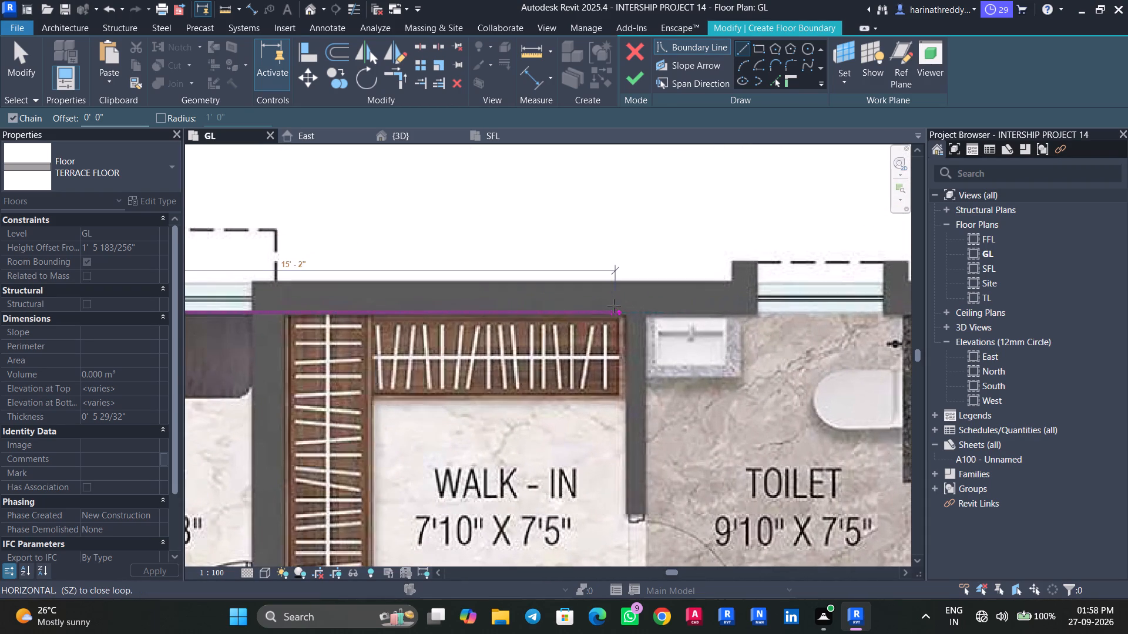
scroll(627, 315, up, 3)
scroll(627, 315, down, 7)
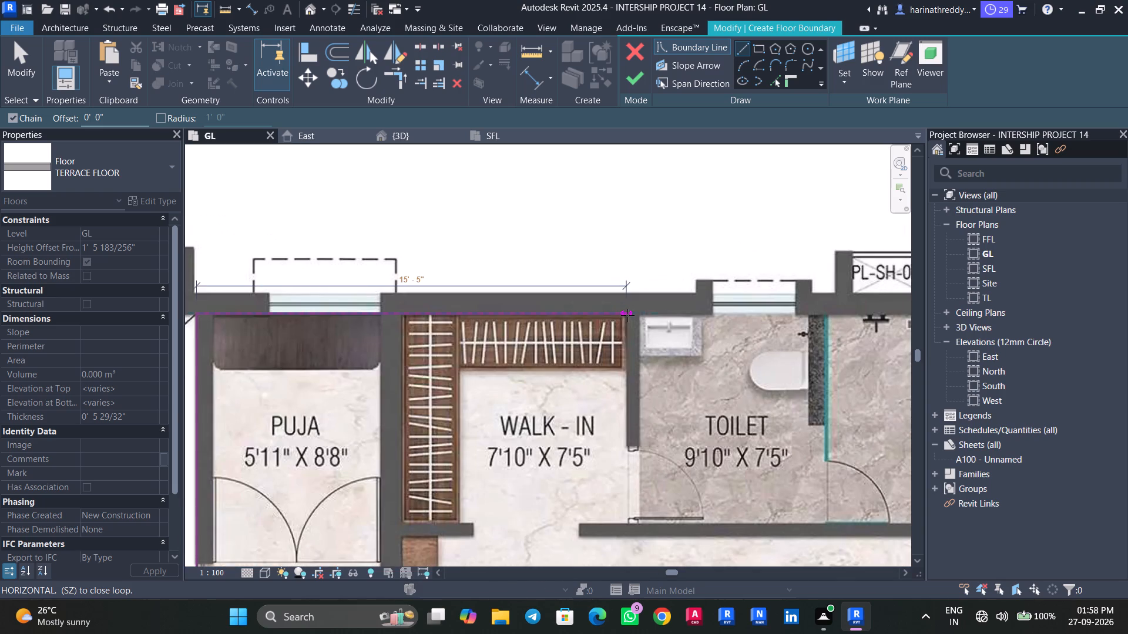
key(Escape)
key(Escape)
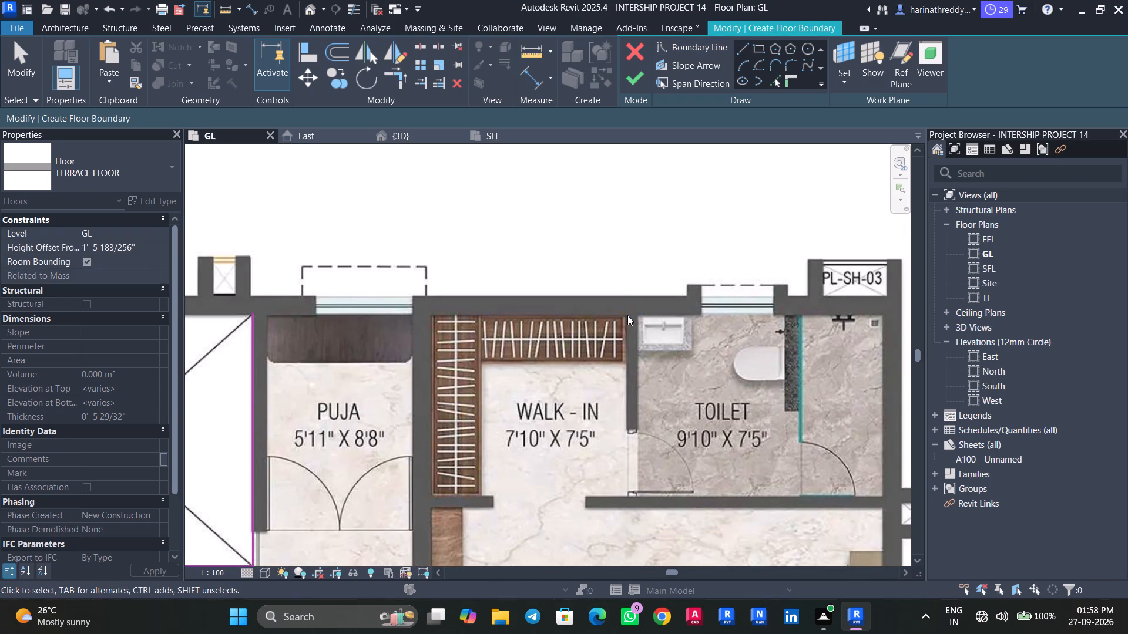
Draw a boundary edge about 15'-5" long from the dining void corner along the outer wall past the puja and walk-in to the toilet wall.
click(743, 52)
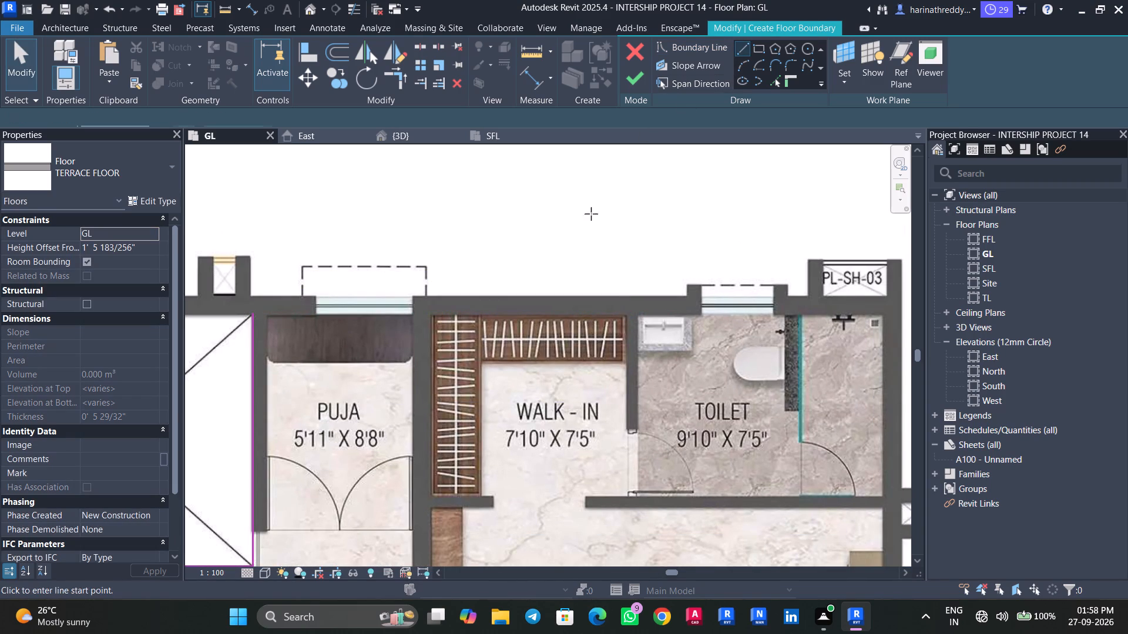
scroll(276, 325, up, 3)
middle_drag(293, 322, 365, 306)
scroll(240, 307, up, 8)
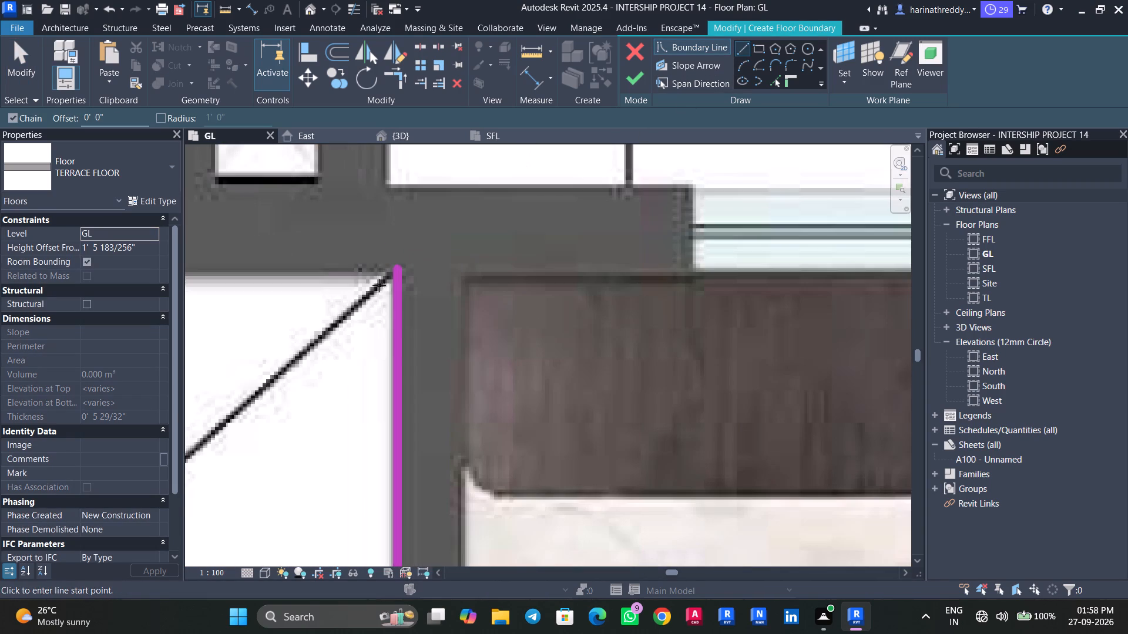
click(394, 274)
middle_drag(604, 272, 229, 276)
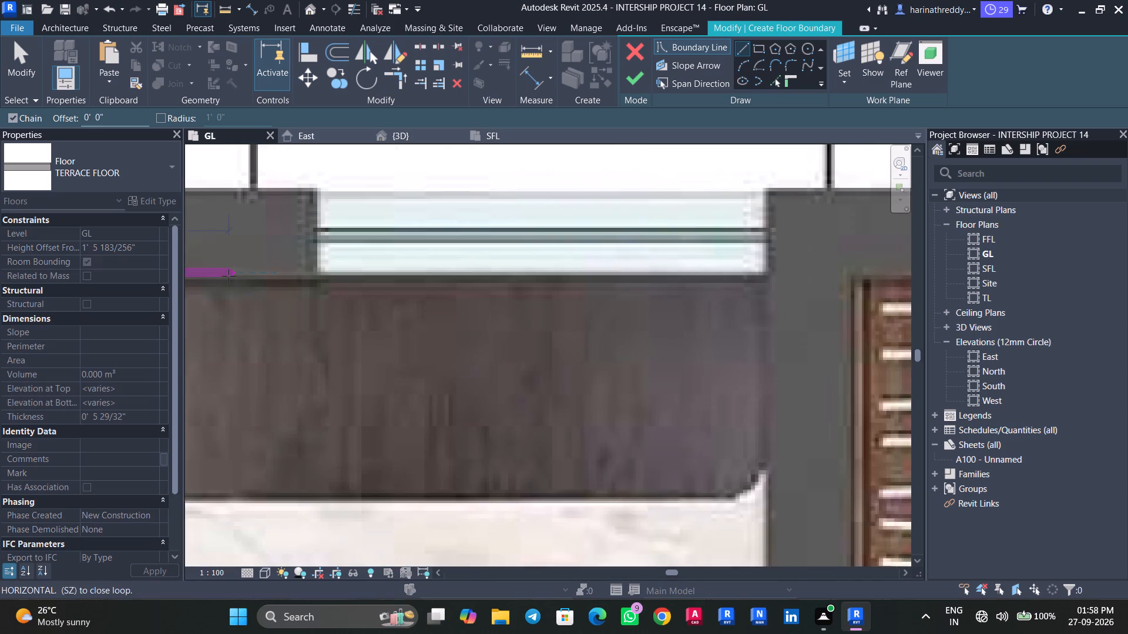
scroll(229, 276, down, 9)
scroll(649, 277, up, 4)
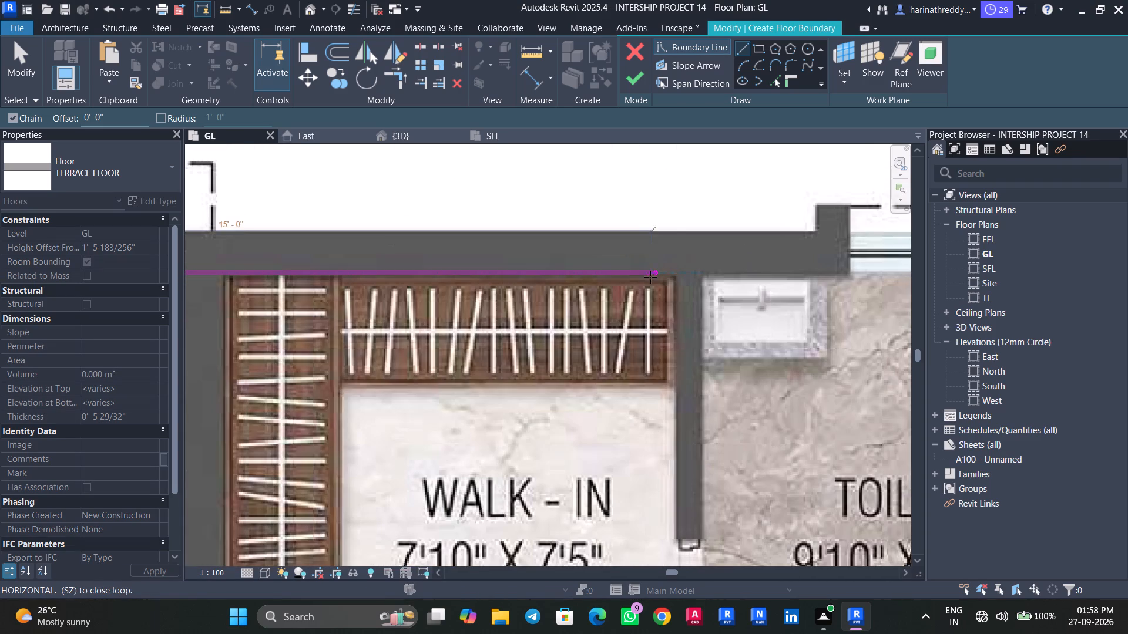
scroll(676, 277, up, 4)
scroll(673, 278, down, 7)
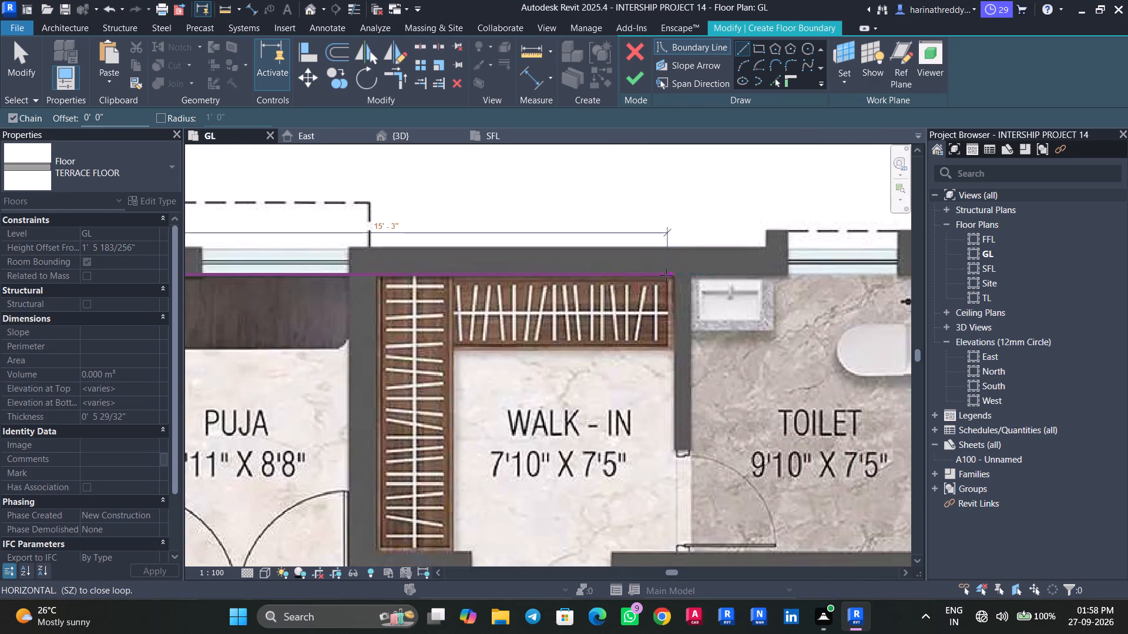
middle_drag(670, 275, 675, 213)
scroll(675, 213, up, 2)
scroll(675, 213, down, 1)
scroll(675, 213, up, 6)
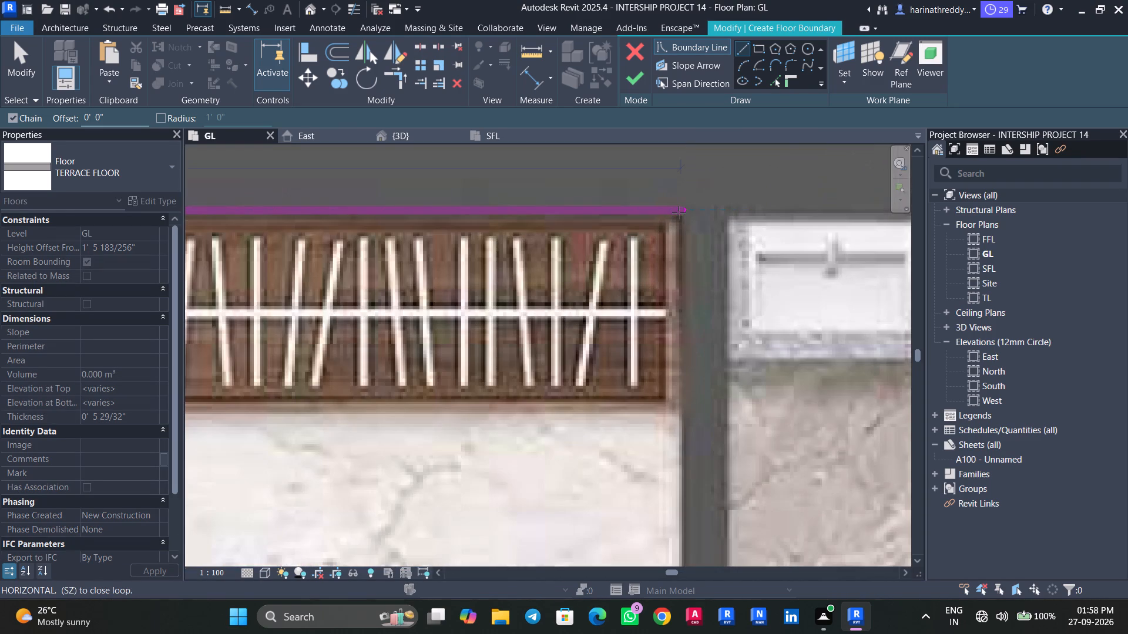
click(680, 211)
Trace the floor boundary around the toilet beside Bedroom-02, along its walk-in wall and bedroom-side wall to the outer wall.
scroll(681, 339, down, 6)
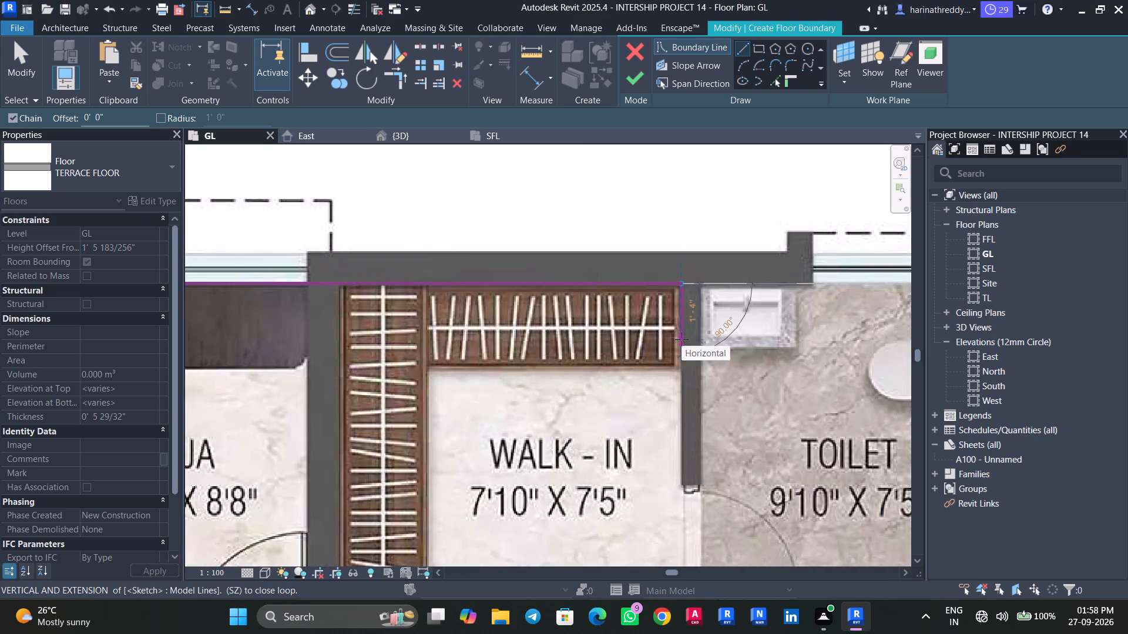
scroll(681, 339, down, 3)
middle_drag(681, 341, 681, 252)
scroll(676, 388, up, 2)
middle_drag(676, 388, 662, 297)
scroll(664, 320, up, 5)
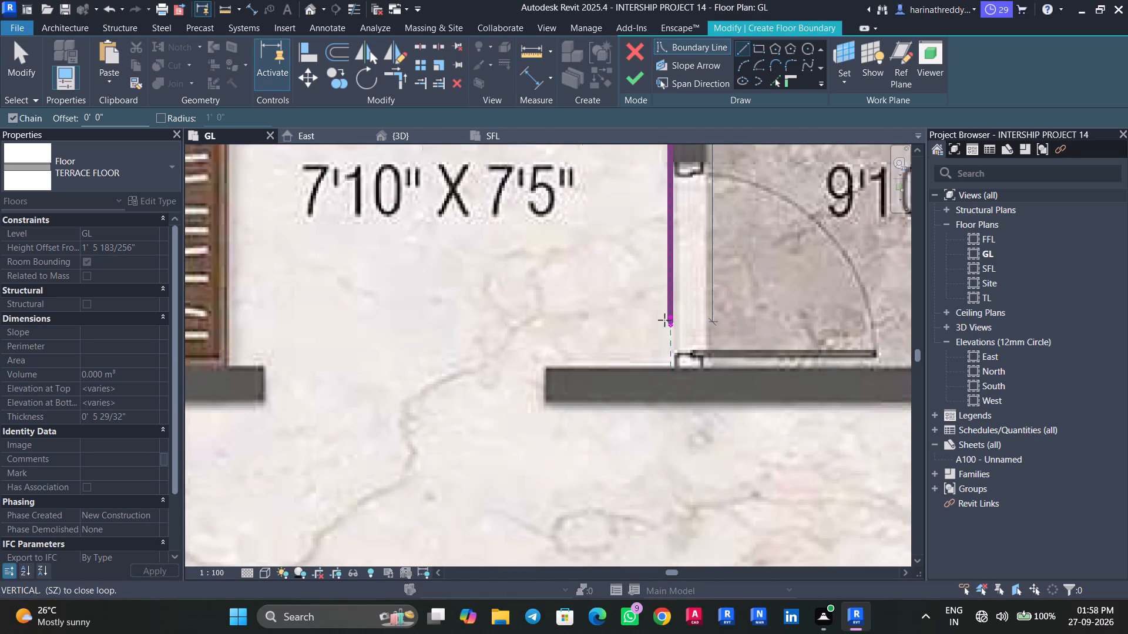
middle_drag(670, 366, 646, 269)
scroll(647, 305, up, 2)
click(647, 305)
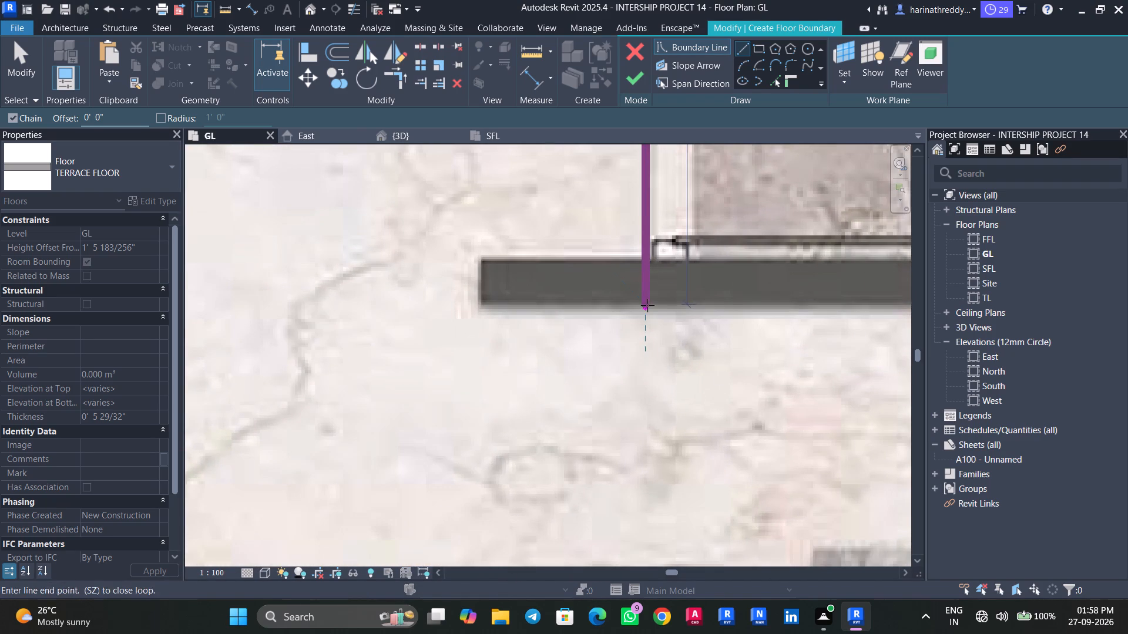
middle_drag(726, 308, 446, 311)
scroll(446, 311, down, 9)
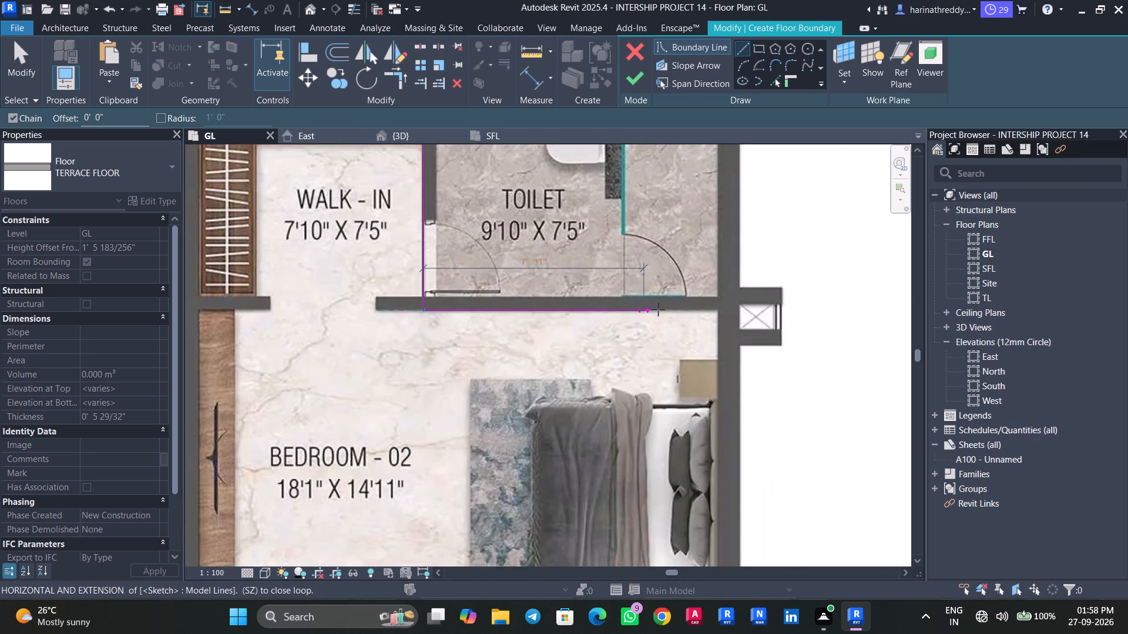
scroll(703, 309, up, 8)
click(724, 311)
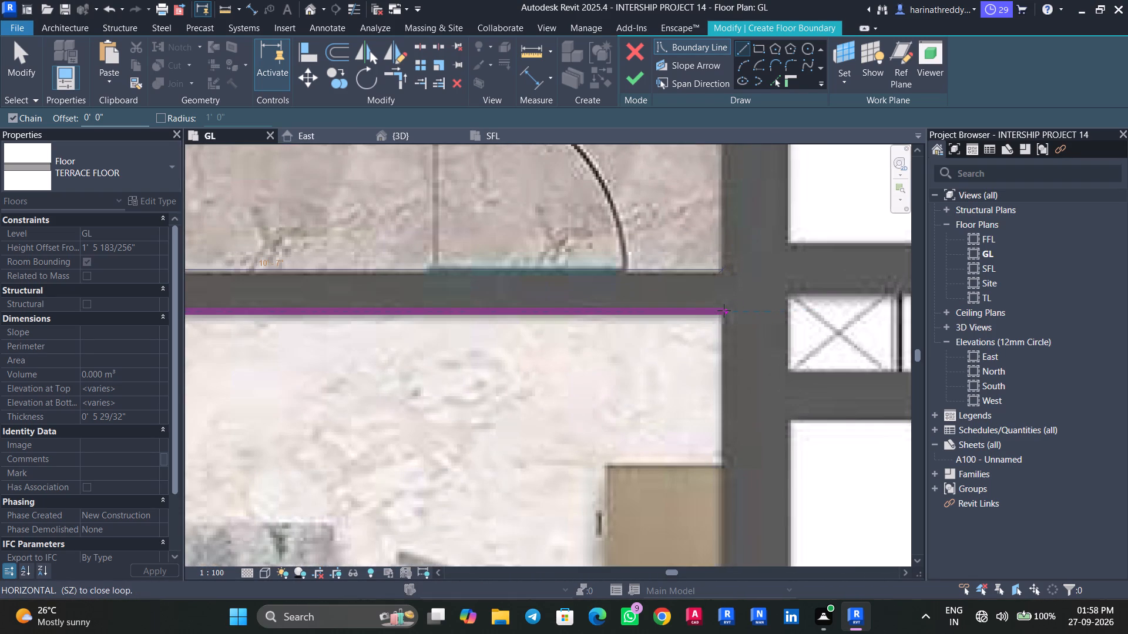
Draw the floor boundary edge along the outer wall past Bedroom-02 and the hobby space to its stair-side corner.
scroll(725, 404, down, 10)
middle_drag(721, 409, 720, 205)
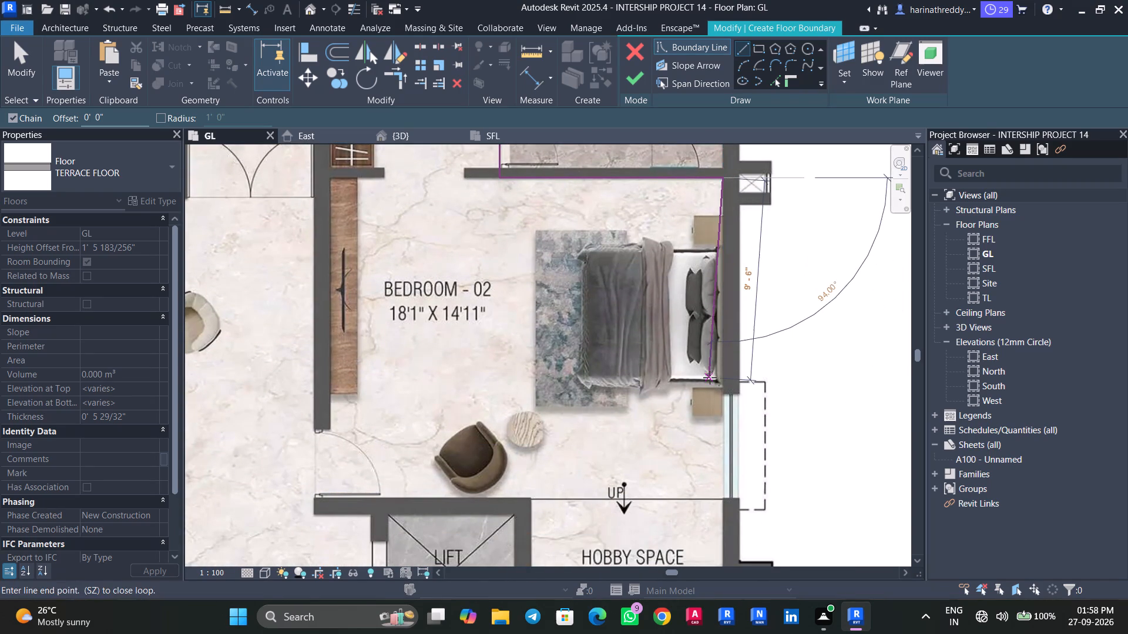
middle_drag(712, 380, 686, 260)
middle_drag(701, 386, 691, 318)
scroll(702, 383, up, 1)
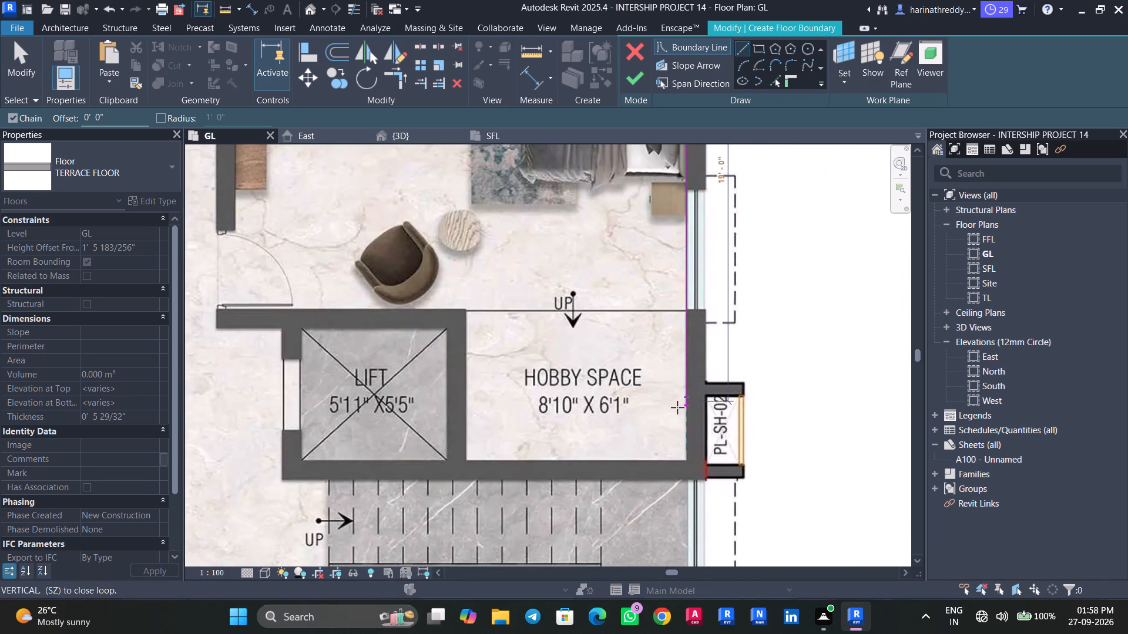
scroll(673, 450, up, 6)
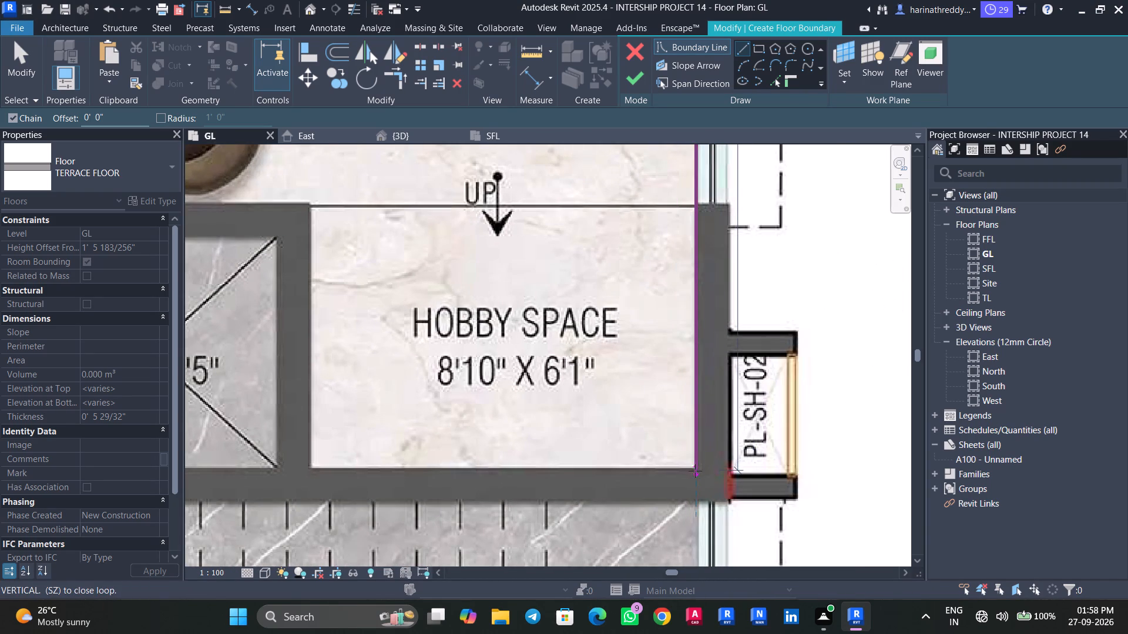
scroll(695, 471, up, 2)
middle_drag(695, 471, 707, 450)
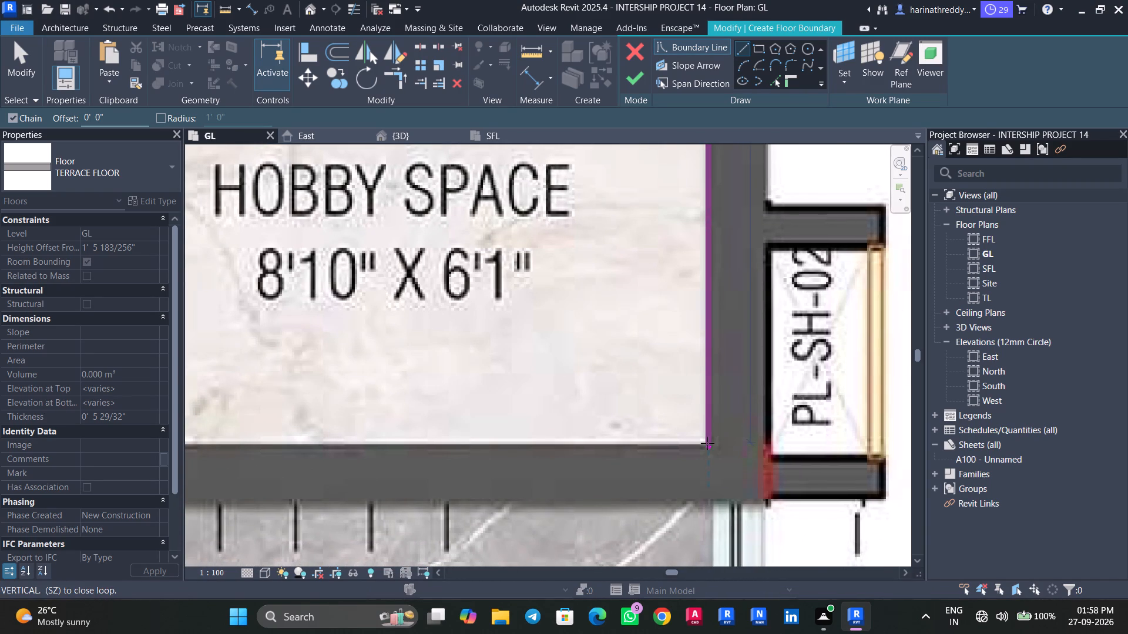
click(707, 443)
Continue the floor boundary about 9'-1" along the hobby space's stair-side wall to the lift wall.
middle_drag(573, 441, 803, 445)
scroll(767, 444, up, 1)
scroll(767, 444, down, 2)
scroll(767, 444, up, 1)
scroll(767, 444, down, 6)
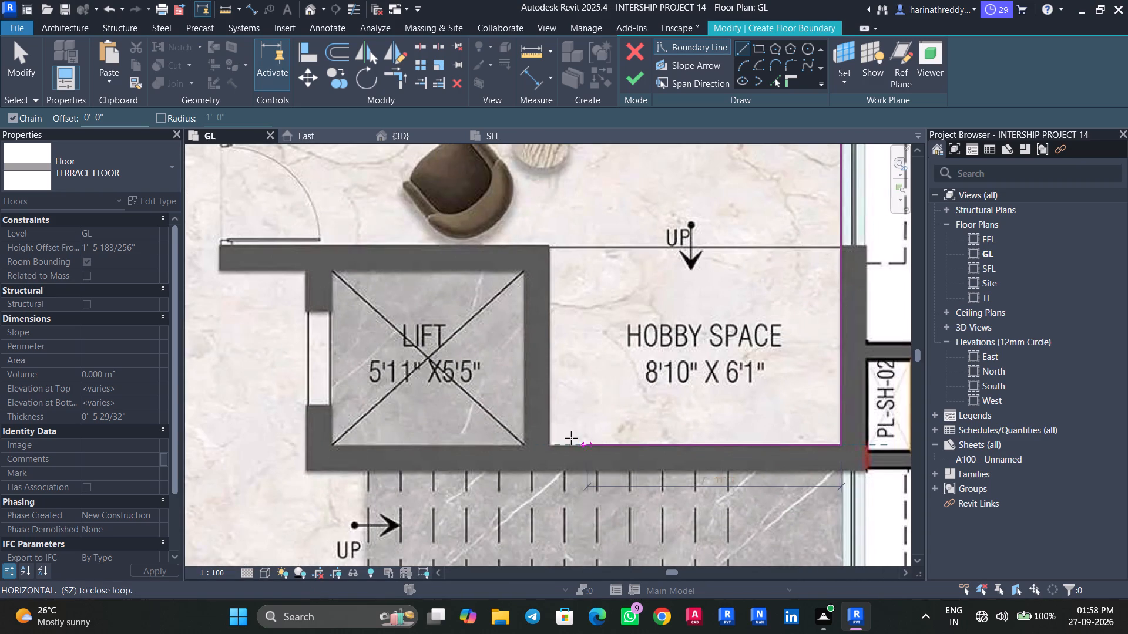
scroll(552, 442, up, 3)
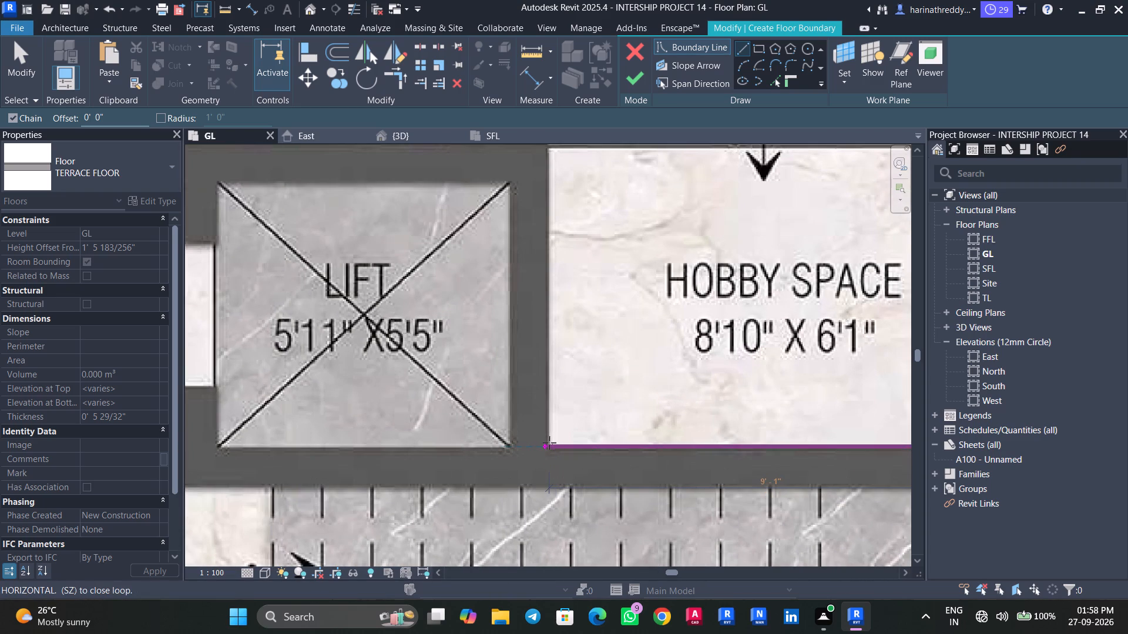
scroll(549, 443, up, 3)
click(547, 443)
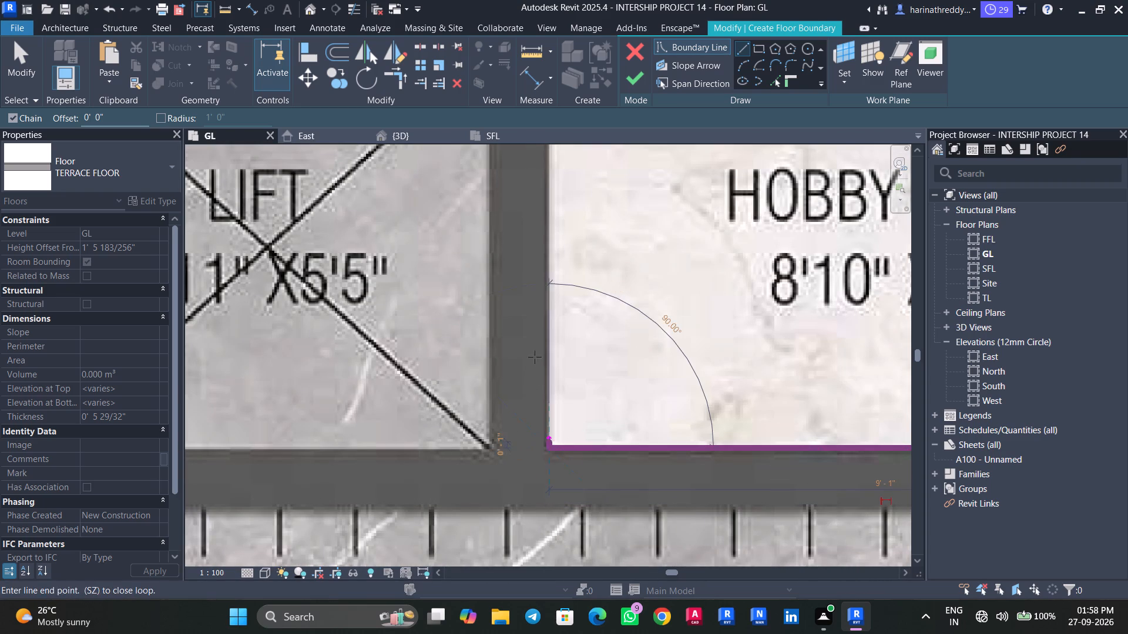
Trace the floor boundary along the lift's hobby-space side and about 7'-7" along its Bedroom-02 side to the lobby face.
scroll(543, 269, up, 1)
scroll(543, 269, down, 6)
middle_drag(537, 251, 535, 384)
scroll(535, 362, down, 2)
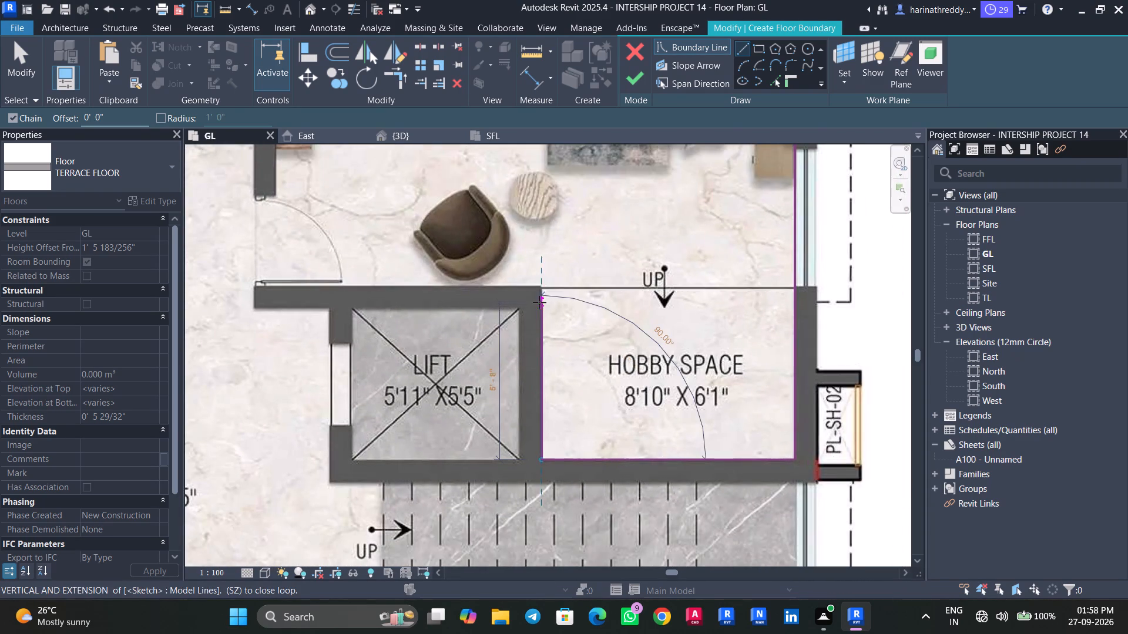
scroll(539, 302, up, 4)
click(543, 272)
middle_drag(395, 274, 649, 284)
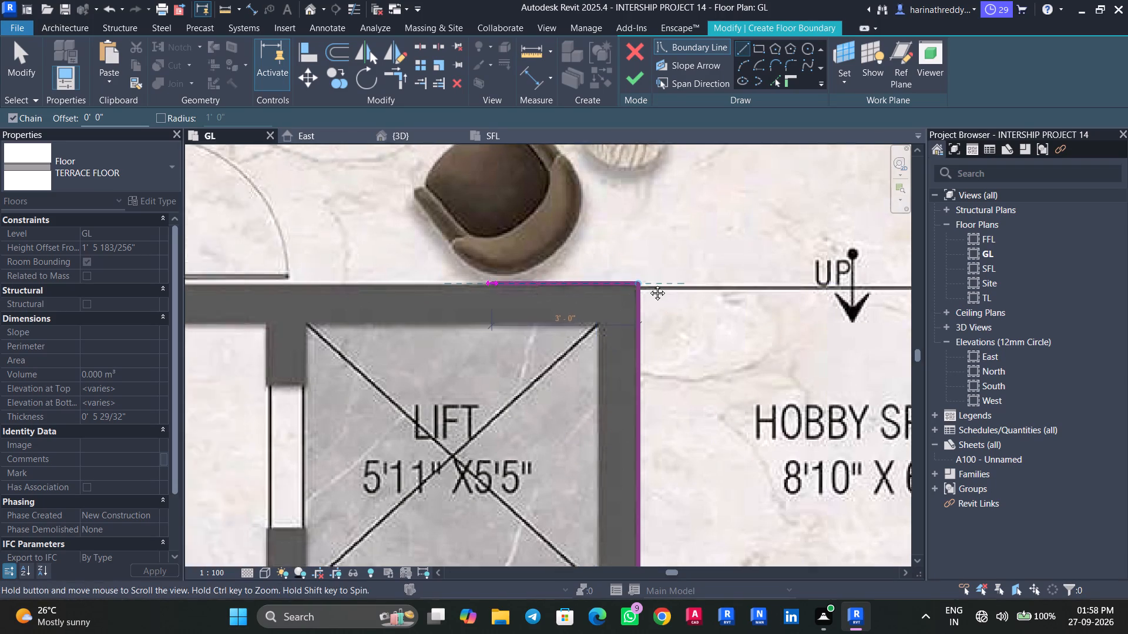
middle_drag(649, 284, 744, 284)
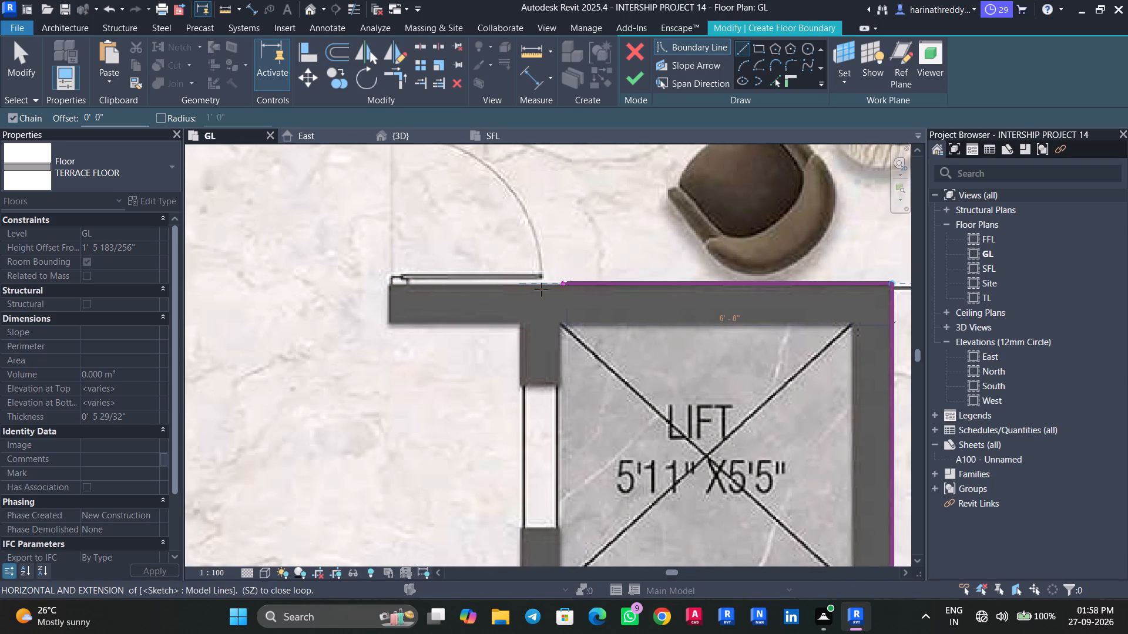
scroll(523, 287, up, 4)
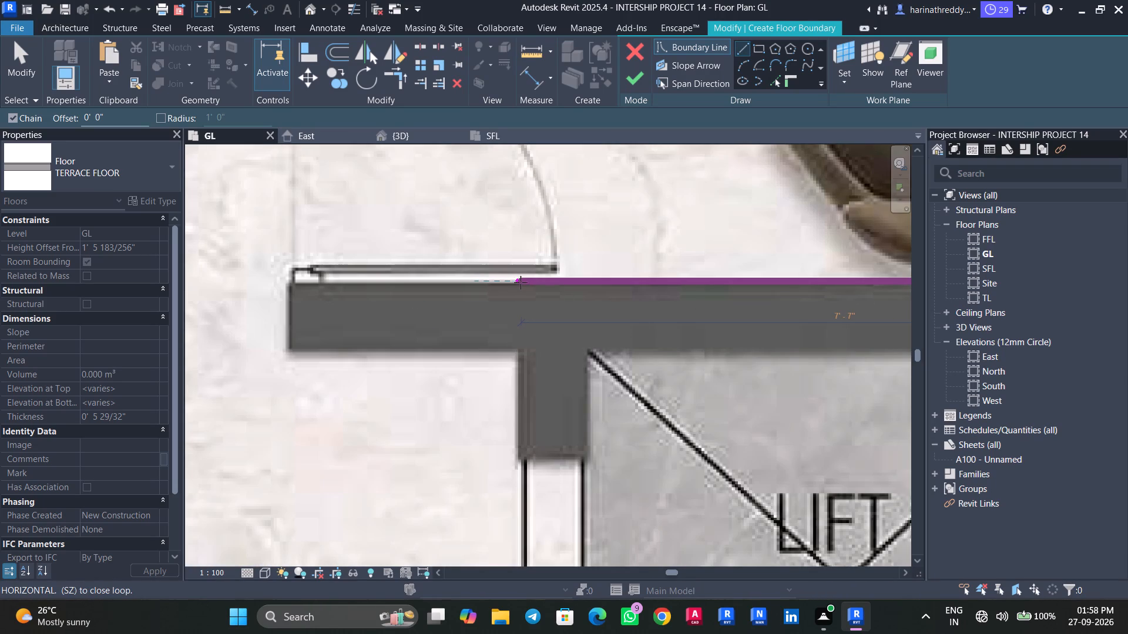
click(521, 282)
Draw a boundary edge about 7'-0" long down the lift's lobby-side face to its stair-side corner.
scroll(519, 410, down, 10)
middle_drag(518, 415, 518, 290)
middle_drag(508, 400, 511, 339)
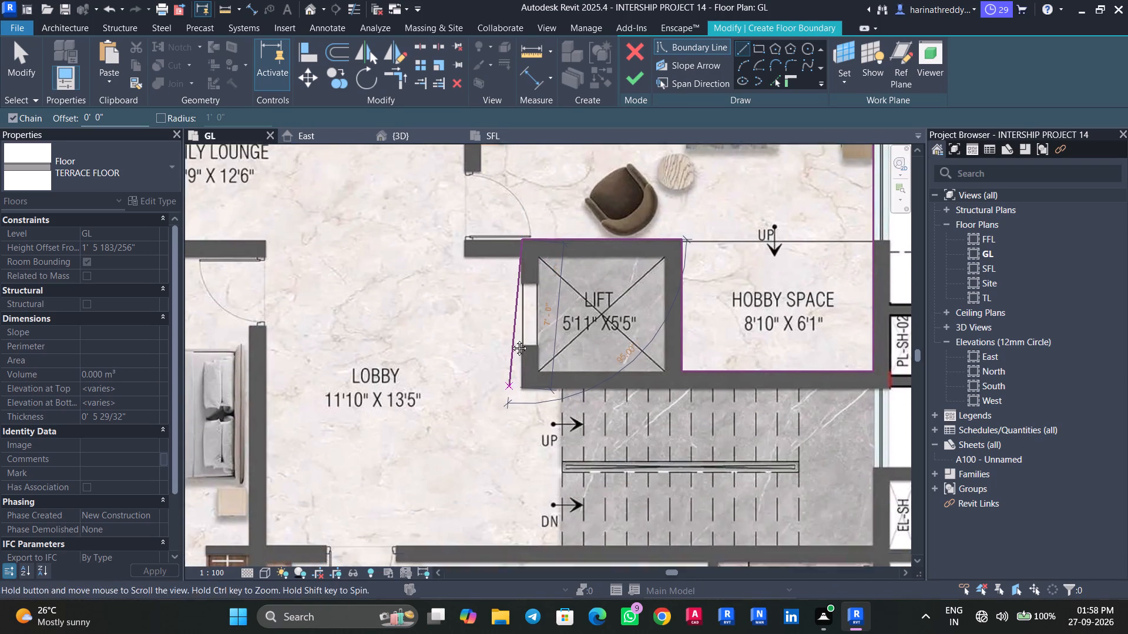
middle_drag(511, 339, 511, 331)
scroll(516, 342, up, 7)
click(525, 325)
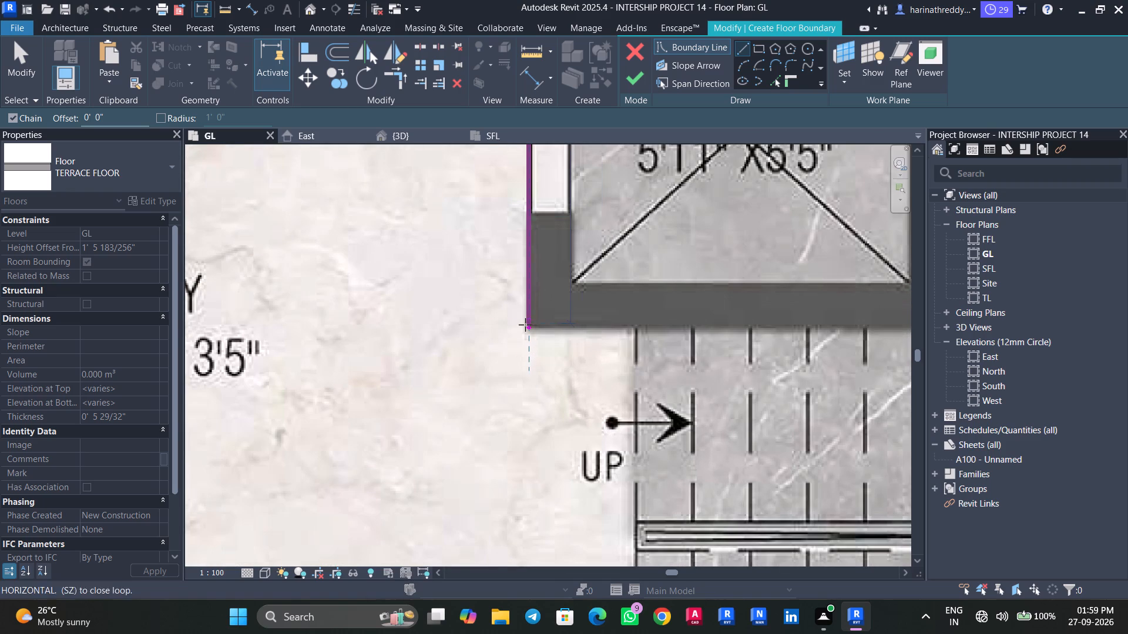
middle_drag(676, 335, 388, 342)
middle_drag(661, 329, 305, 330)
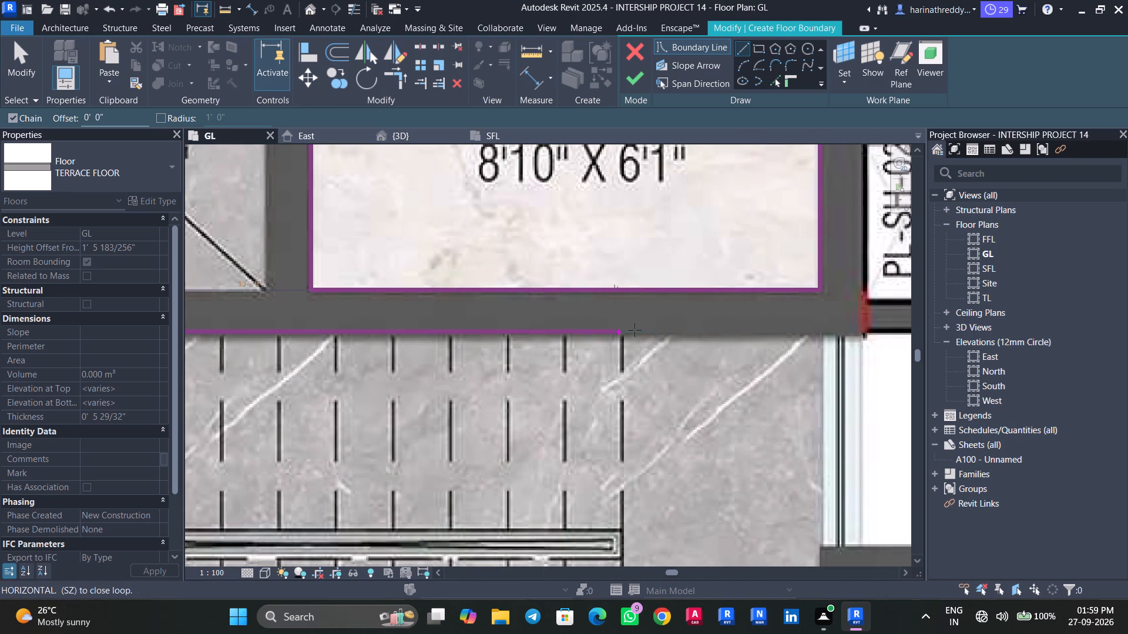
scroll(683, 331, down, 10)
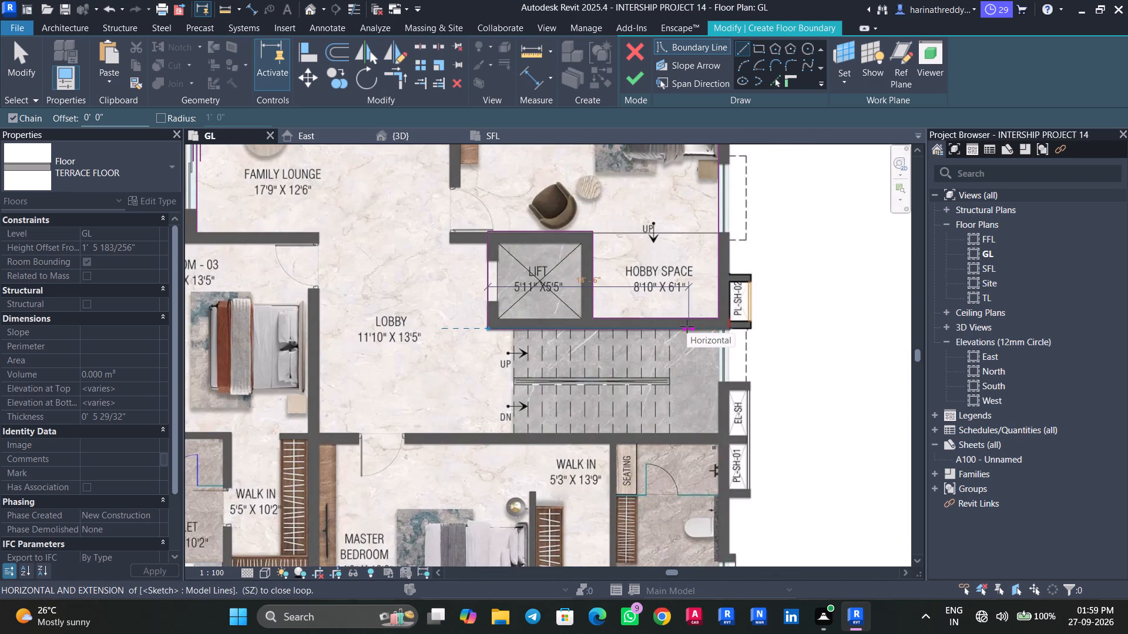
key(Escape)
Extend the lobby-side lift boundary edge to about 7'-1" so its end meets the wall's stair-side corner.
scroll(406, 364, up, 3)
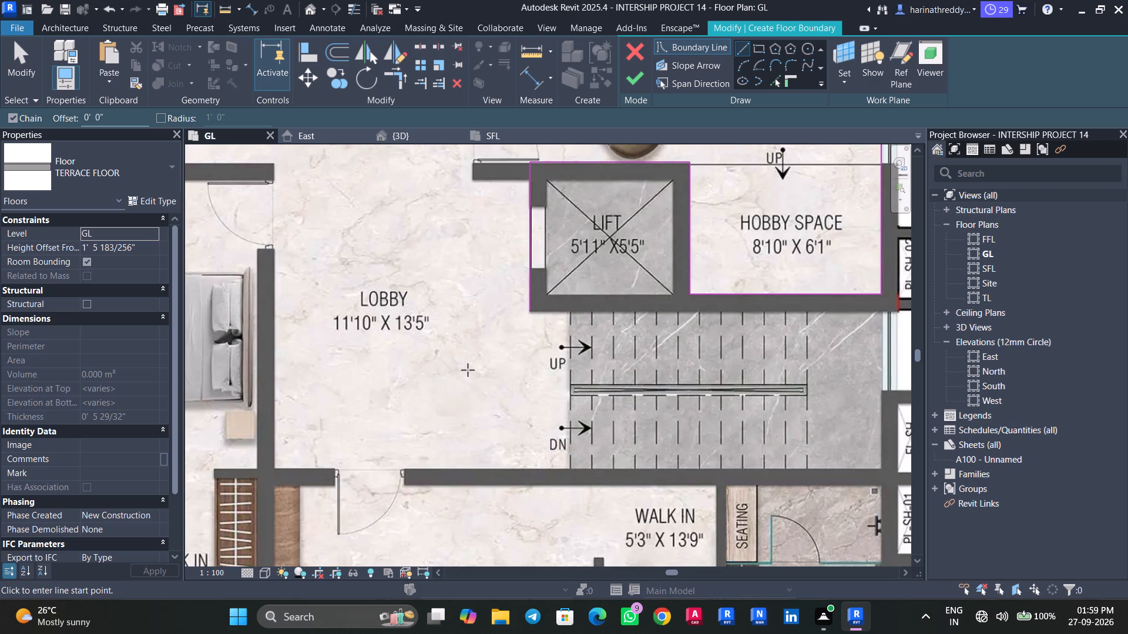
scroll(511, 331, up, 7)
key(Escape)
key(Escape)
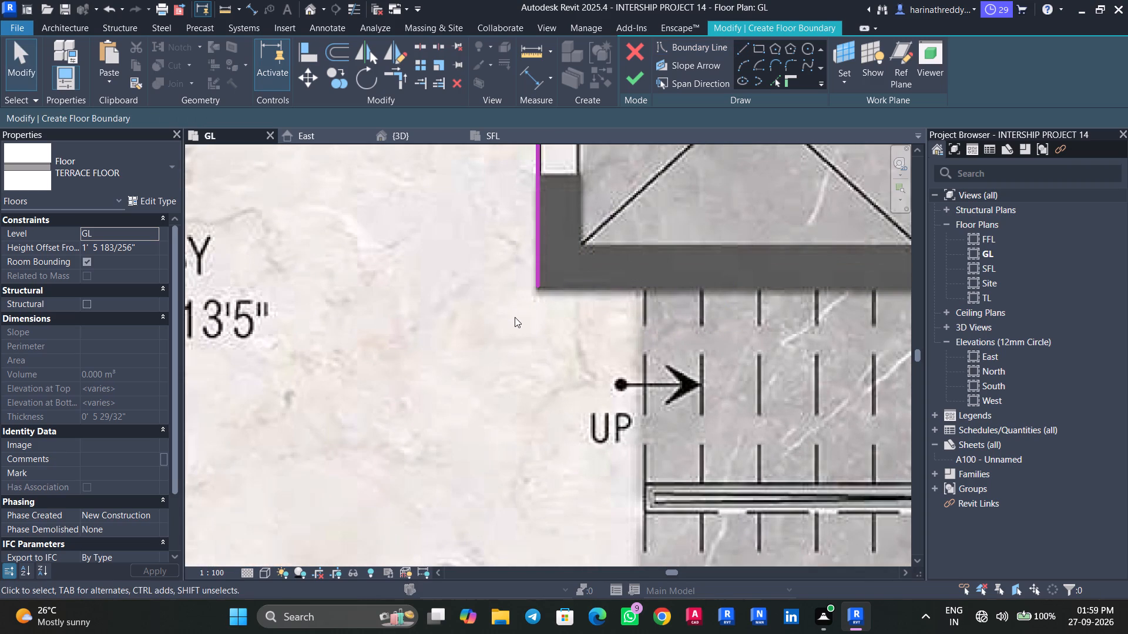
click(539, 272)
scroll(536, 281, up, 3)
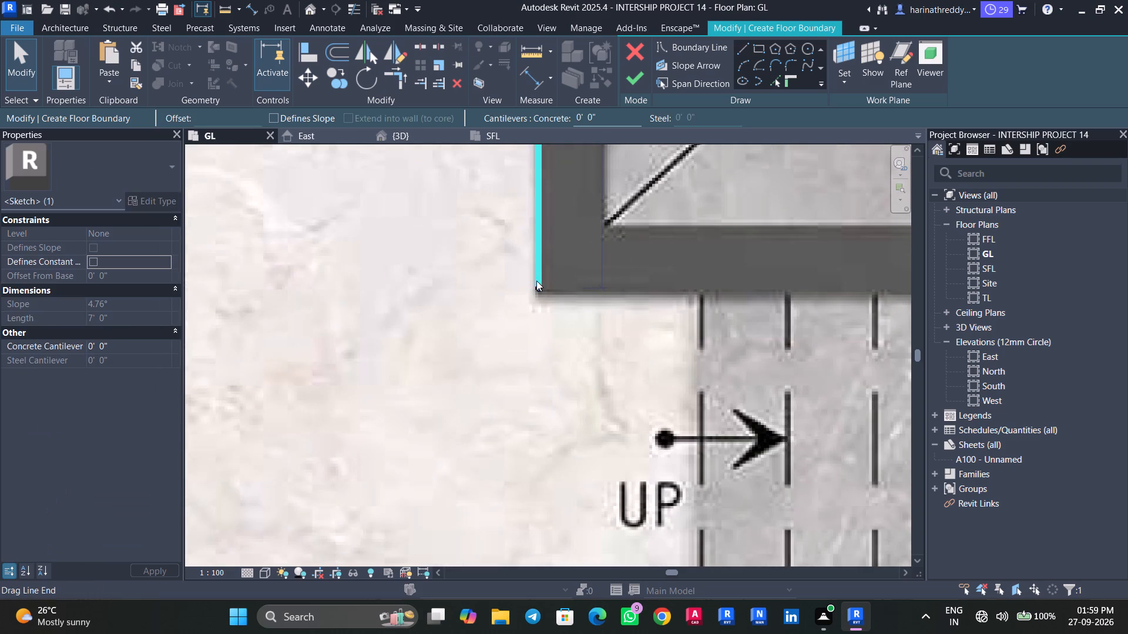
drag(538, 286, 538, 296)
scroll(545, 311, down, 1)
scroll(545, 311, up, 1)
scroll(545, 311, down, 1)
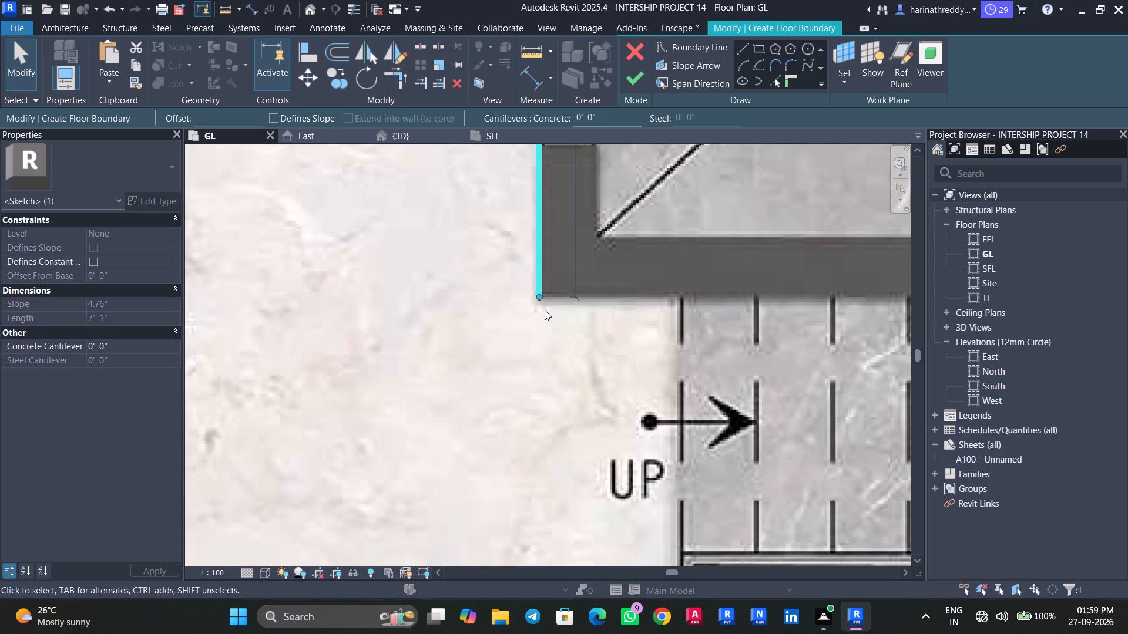
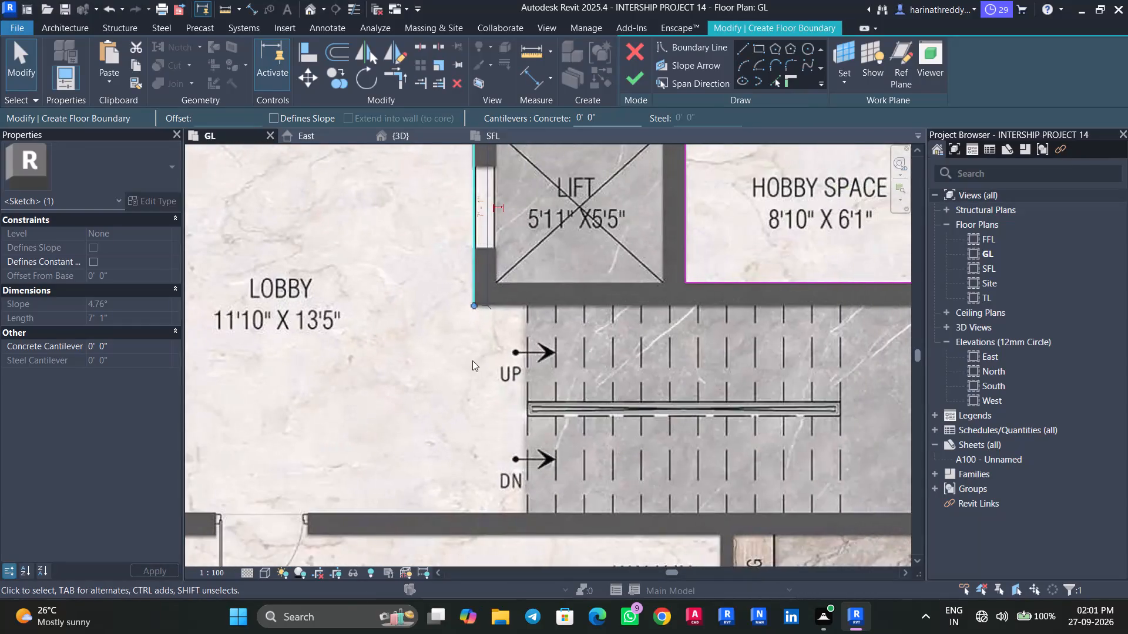
Draw a floor boundary edge from the lift's stair-side corner along the wall above the staircase to the outer wall.
scroll(472, 360, down, 7)
click(737, 49)
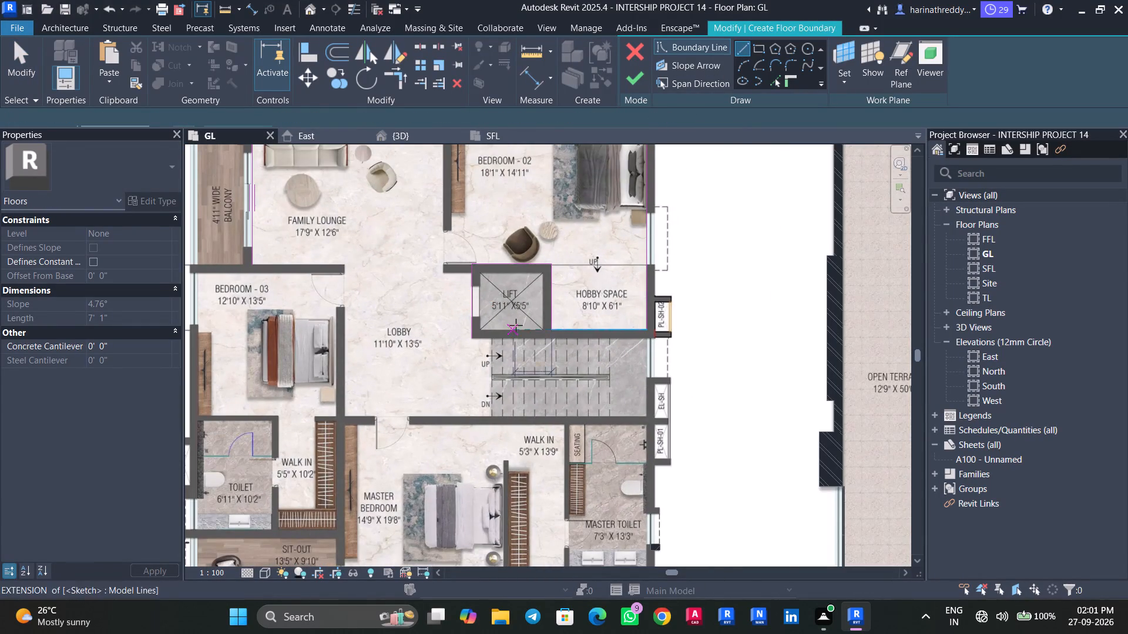
scroll(516, 325, down, 1)
scroll(516, 324, up, 8)
click(444, 342)
middle_drag(636, 361, 354, 353)
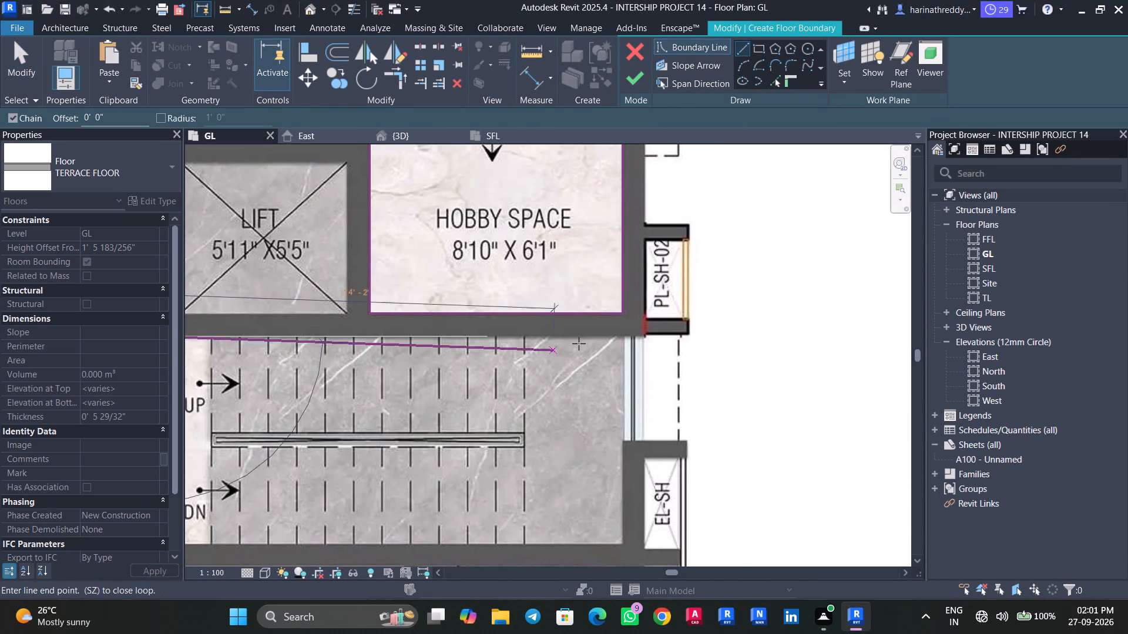
scroll(629, 339, up, 4)
click(619, 336)
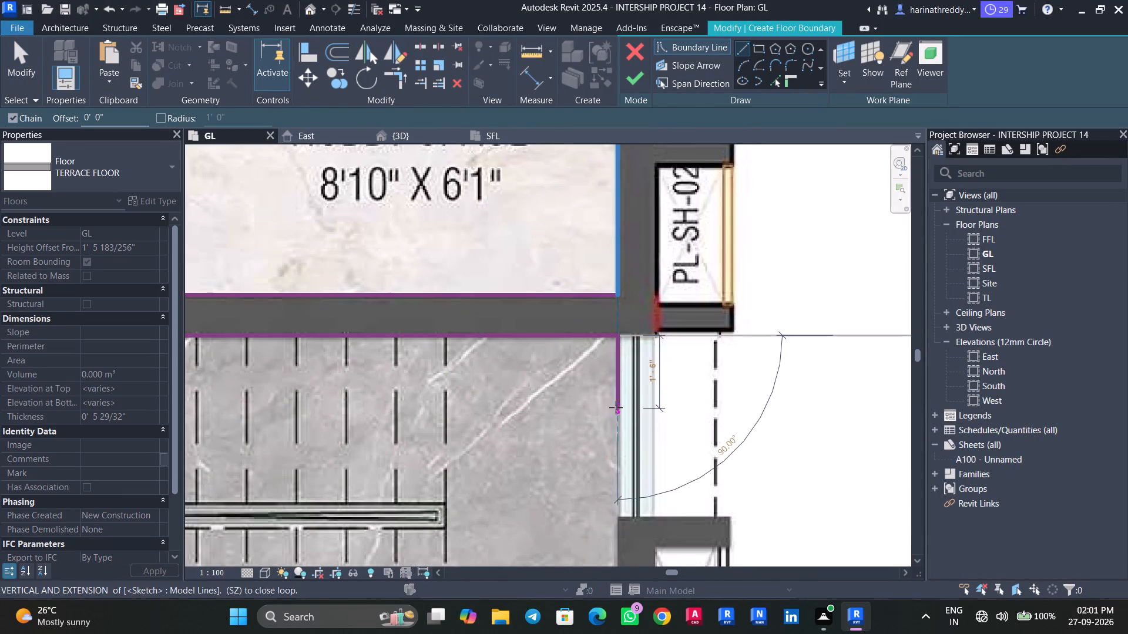
Continue the floor boundary along the stair landing's outer wall to the wall shared with the master toilet.
scroll(616, 407, down, 4)
scroll(616, 409, up, 1)
middle_drag(616, 409, 596, 241)
middle_drag(595, 372, 585, 317)
scroll(583, 357, up, 4)
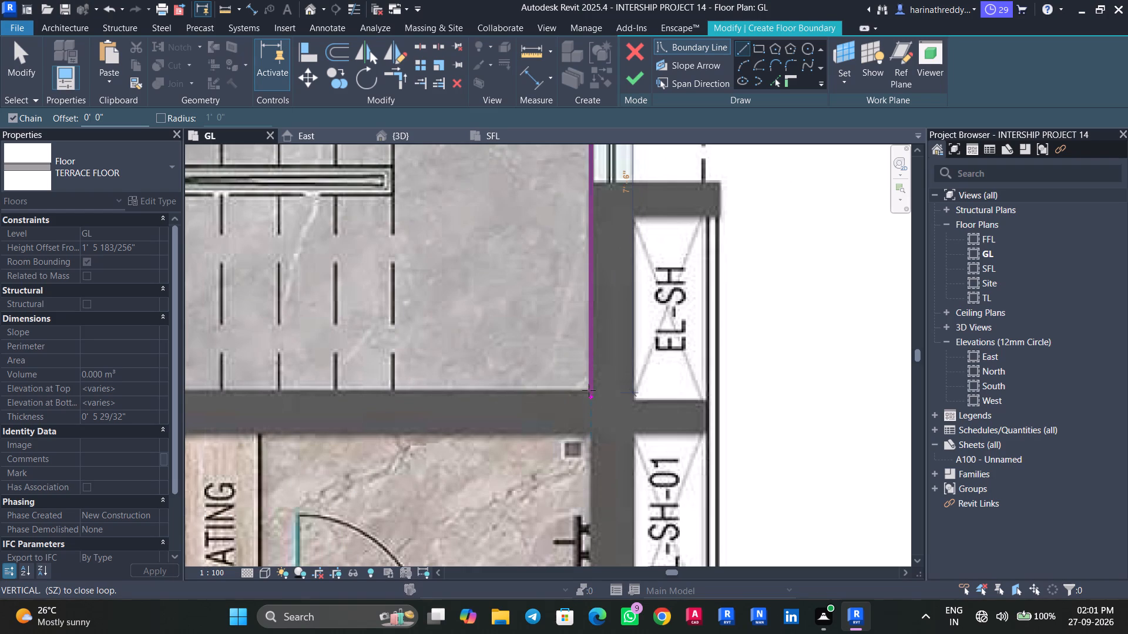
click(589, 390)
Draw a boundary edge about 7'-11" long along the stair side of the master toilet wall to the walk-in wall line.
scroll(589, 390, down, 5)
scroll(596, 407, up, 4)
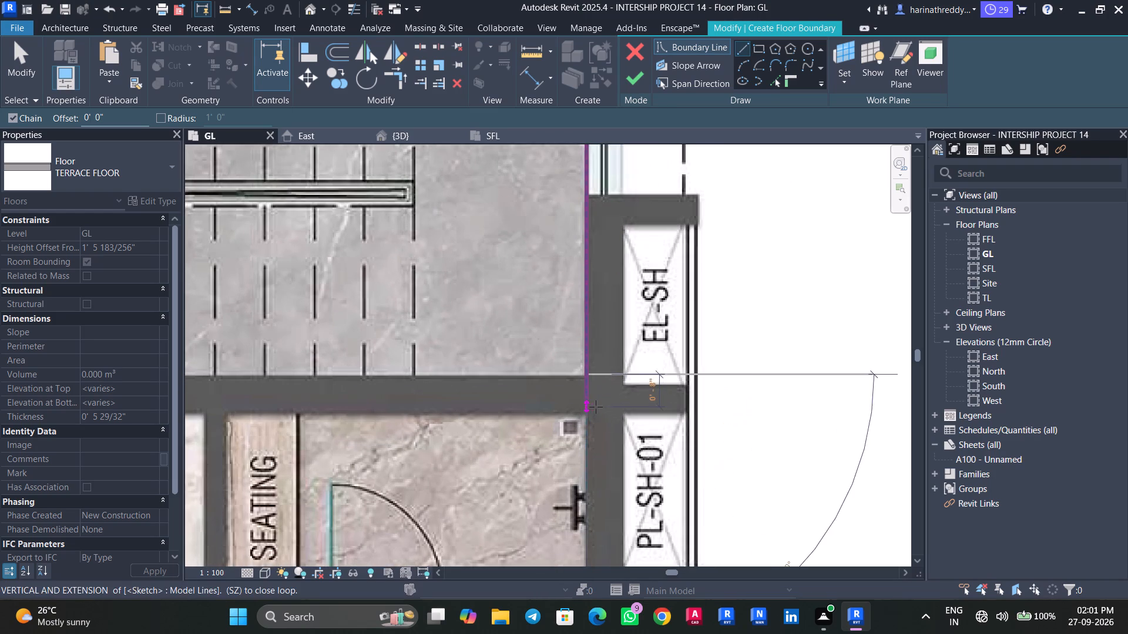
scroll(587, 414, down, 5)
middle_drag(587, 414, 606, 364)
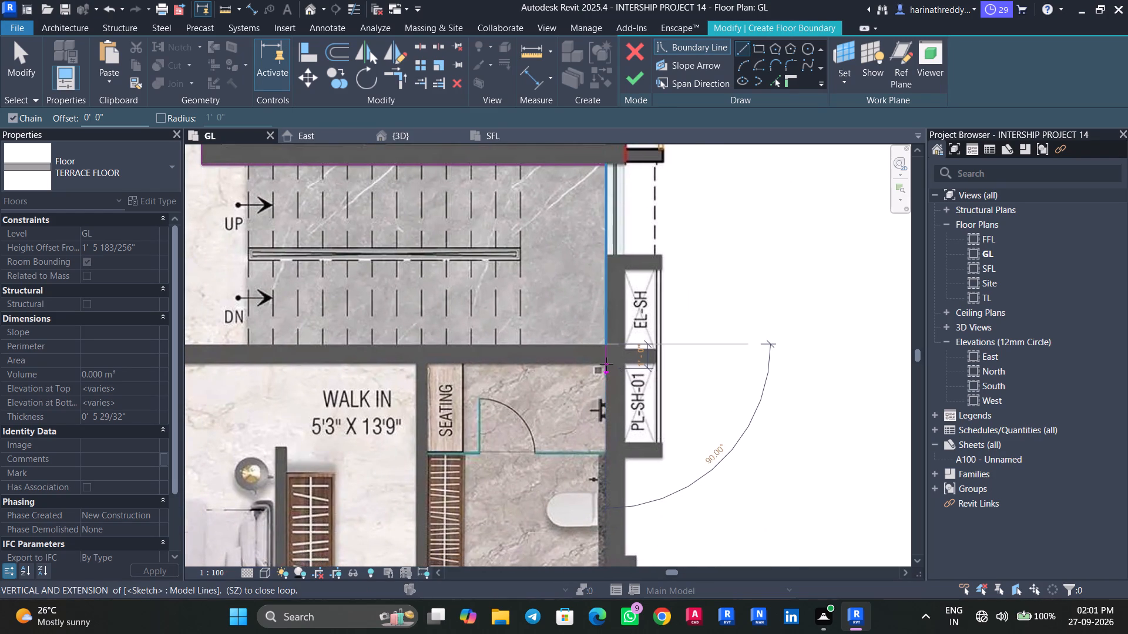
scroll(606, 364, up, 2)
scroll(606, 364, down, 8)
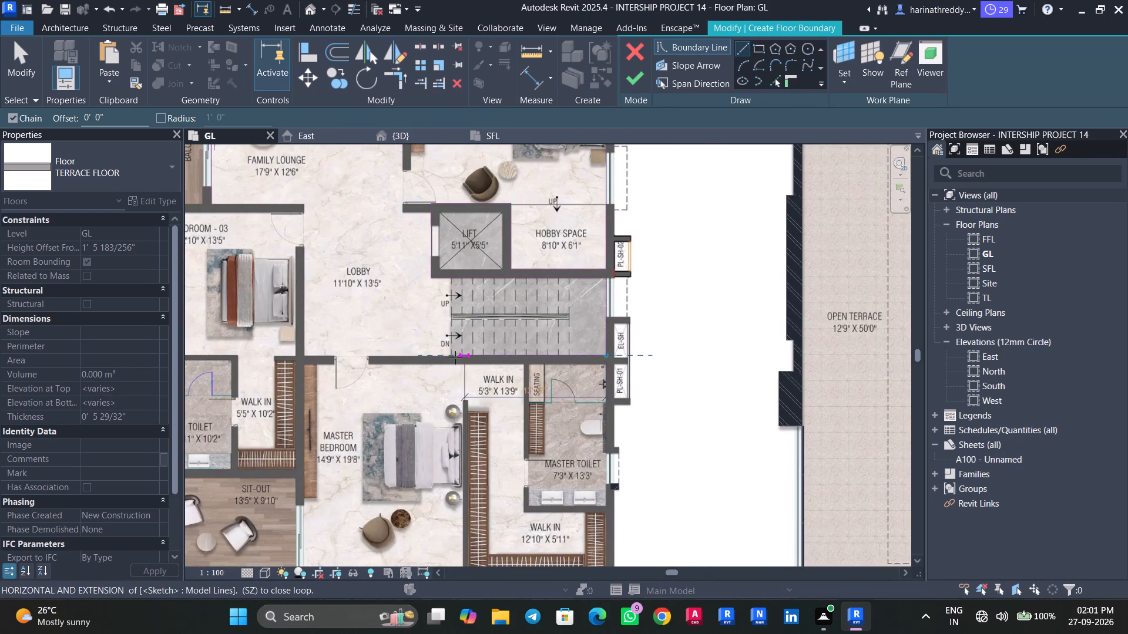
scroll(454, 358, up, 9)
scroll(450, 355, down, 3)
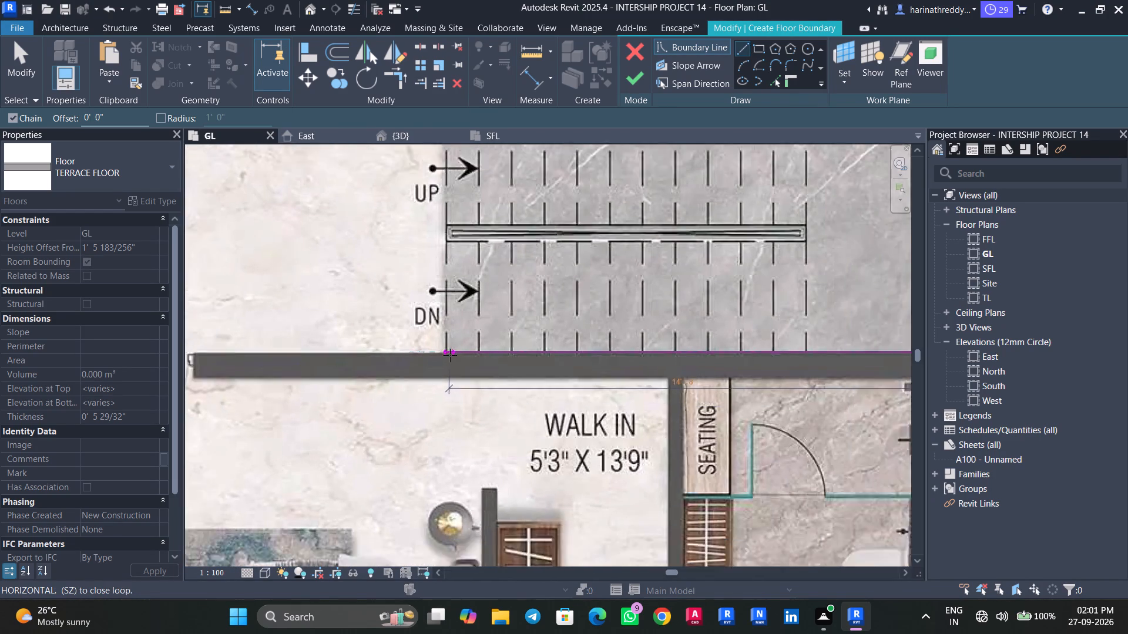
scroll(615, 351, up, 5)
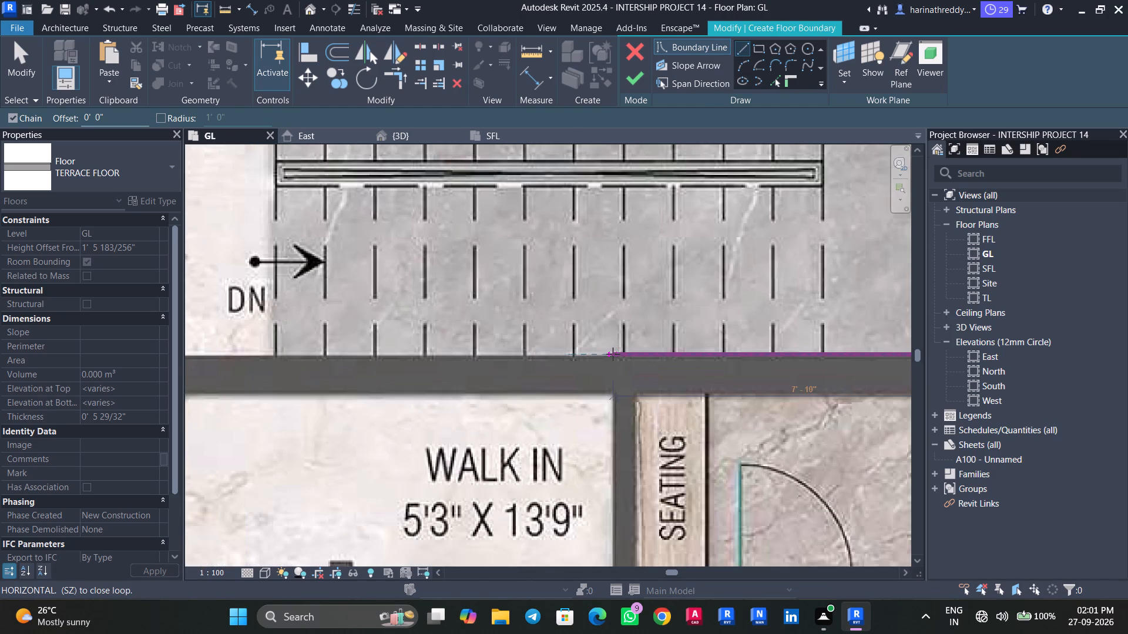
scroll(613, 354, up, 2)
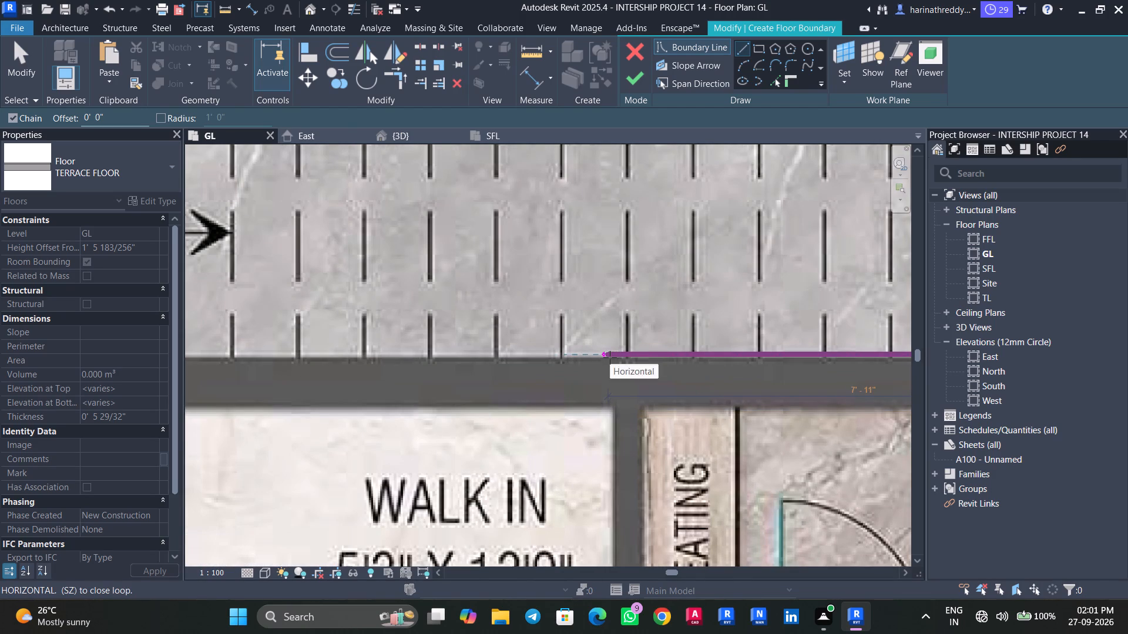
click(610, 358)
scroll(608, 480, down, 4)
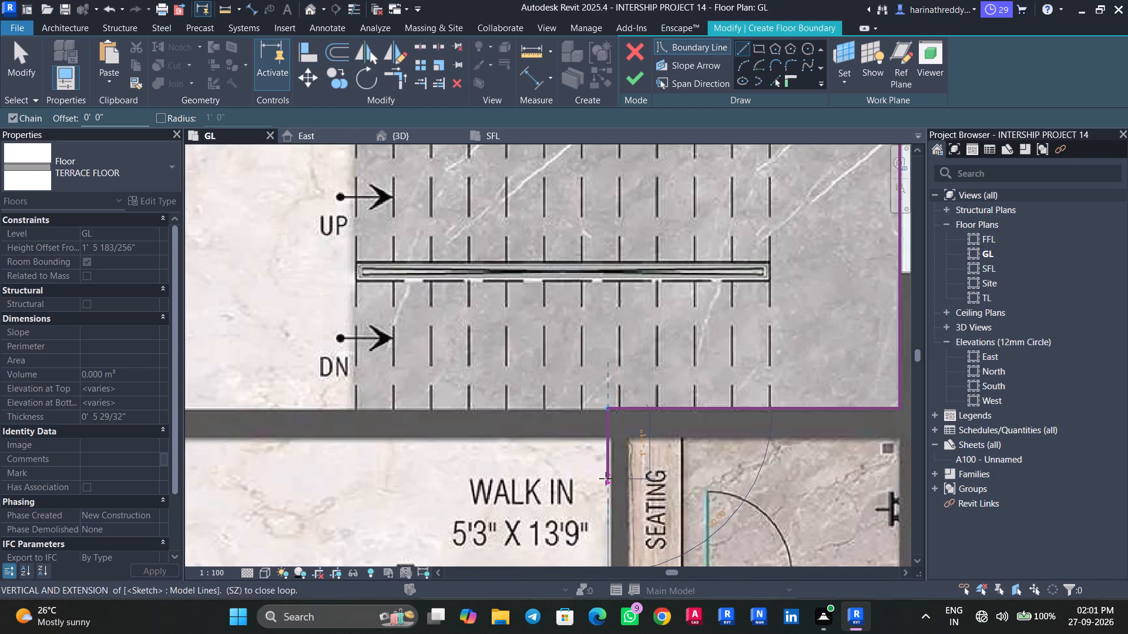
key(Escape)
key(Escape)
key(Escape)
key(Escape)
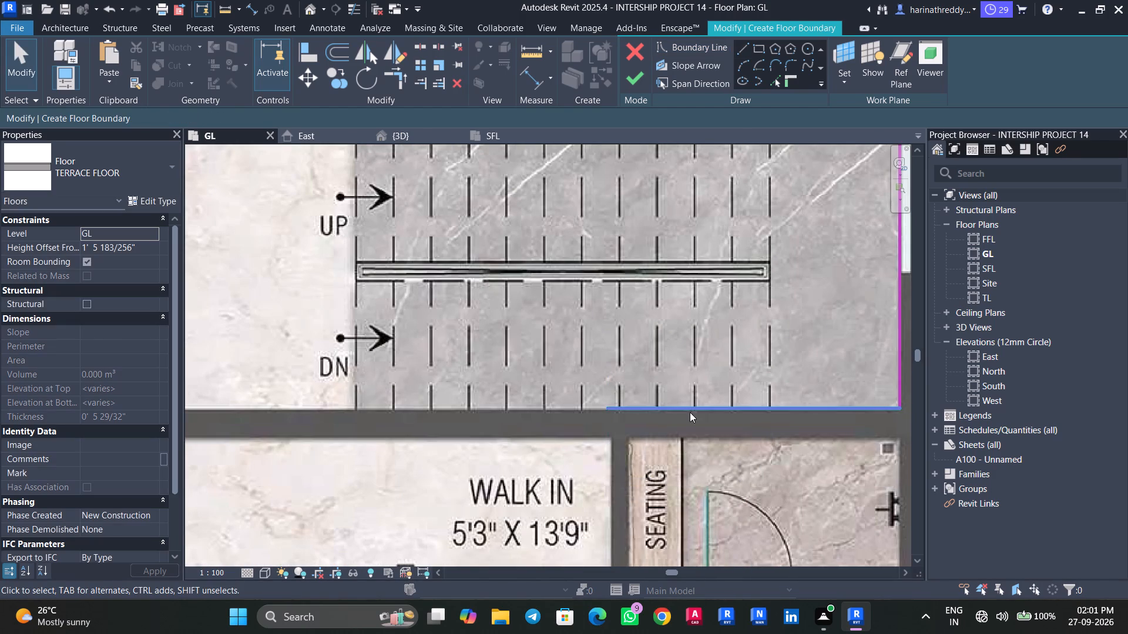
Nudge the 7'-11" boundary edge so it lines up with the stair-side face of the wall.
click(690, 412)
scroll(690, 412, up, 2)
scroll(690, 412, down, 1)
scroll(690, 412, up, 5)
key(Down)
key(Down)
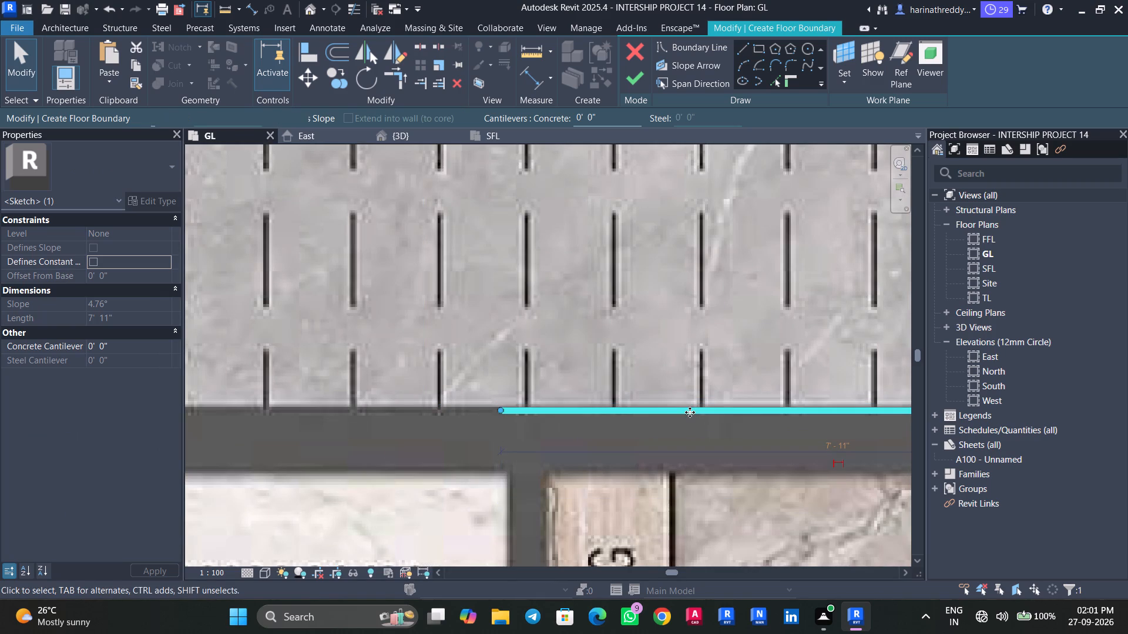
key(Up)
Draw a boundary edge about 14'-11" long down the master toilet wall's walk-in side to its far corner.
click(751, 43)
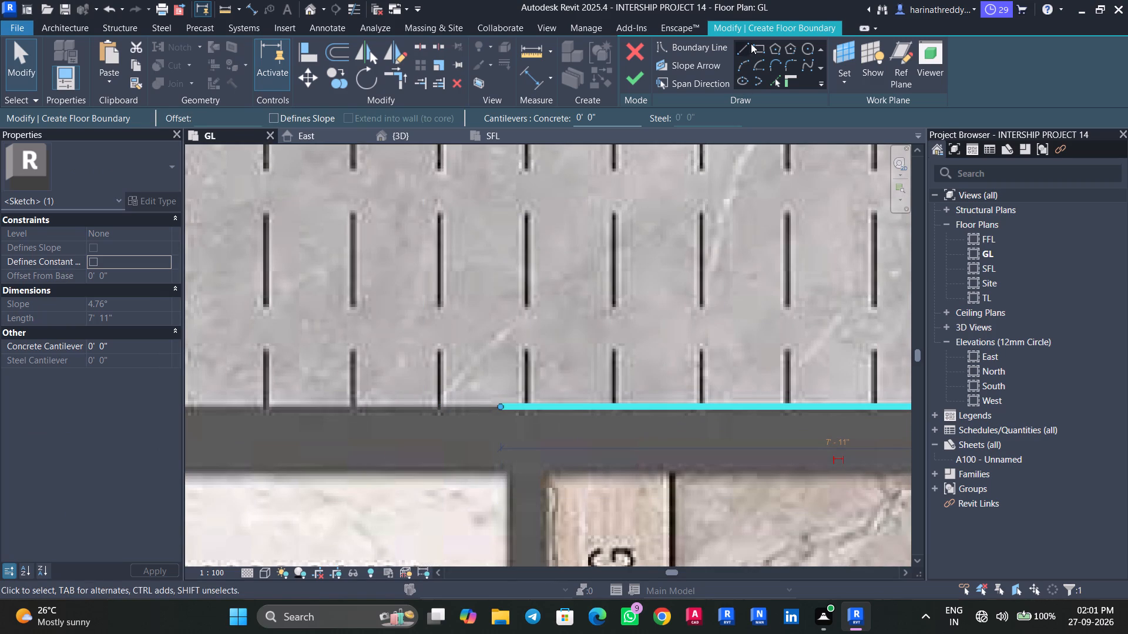
click(744, 48)
scroll(581, 418, up, 1)
scroll(581, 418, down, 3)
middle_drag(531, 455, 531, 373)
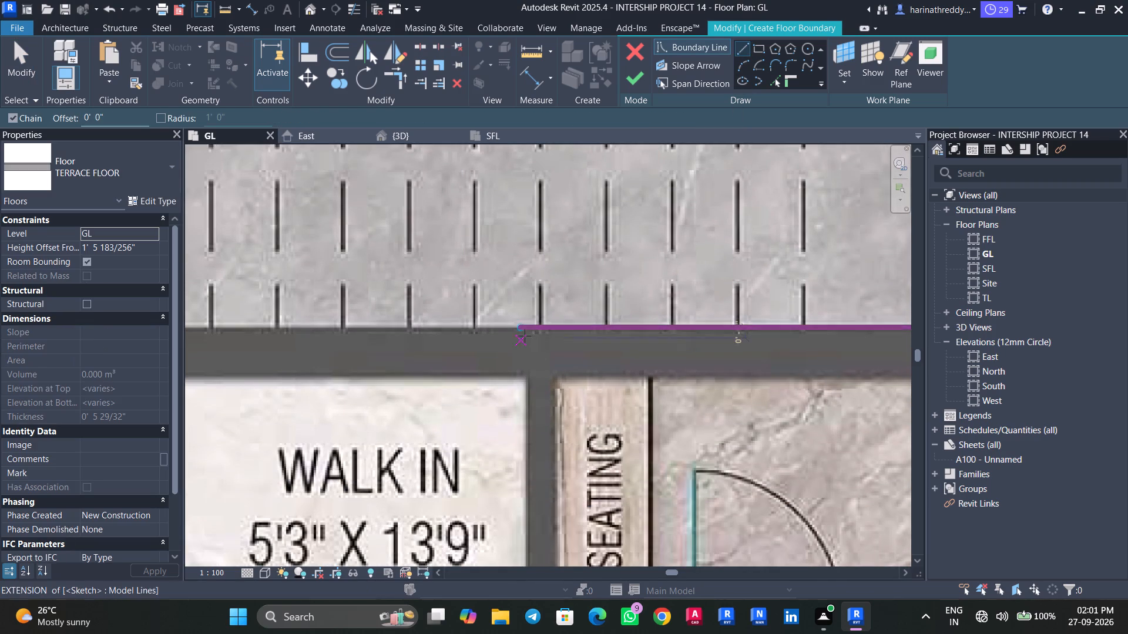
click(525, 327)
scroll(523, 488, down, 7)
middle_drag(525, 488, 511, 282)
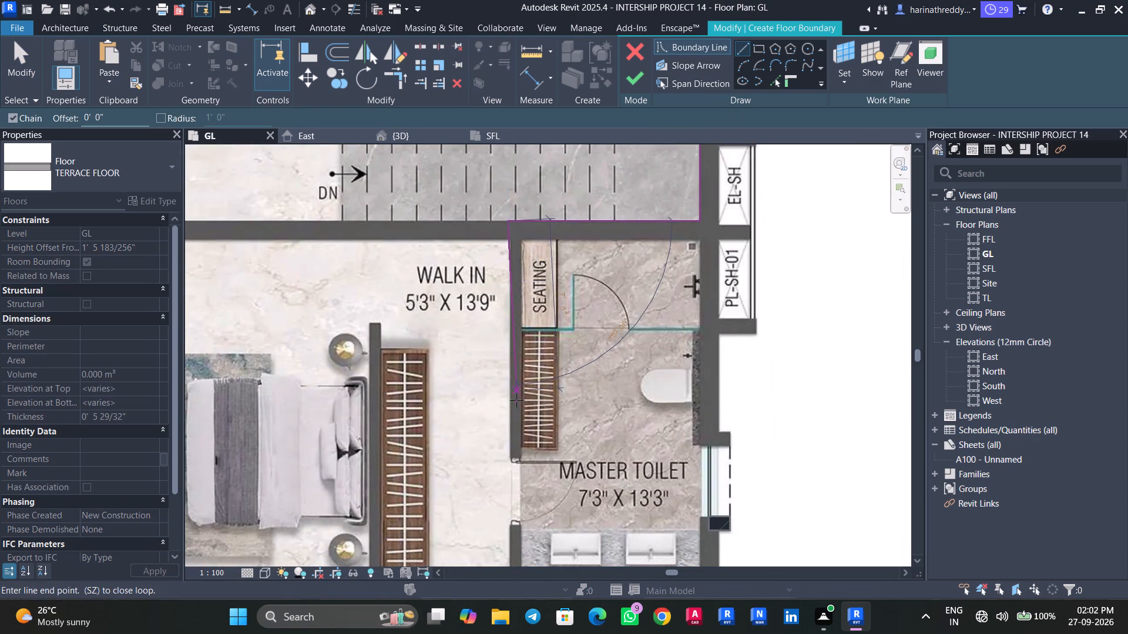
middle_drag(507, 457, 492, 365)
middle_drag(491, 460, 478, 373)
scroll(478, 405, up, 1)
scroll(478, 405, down, 1)
scroll(478, 405, up, 1)
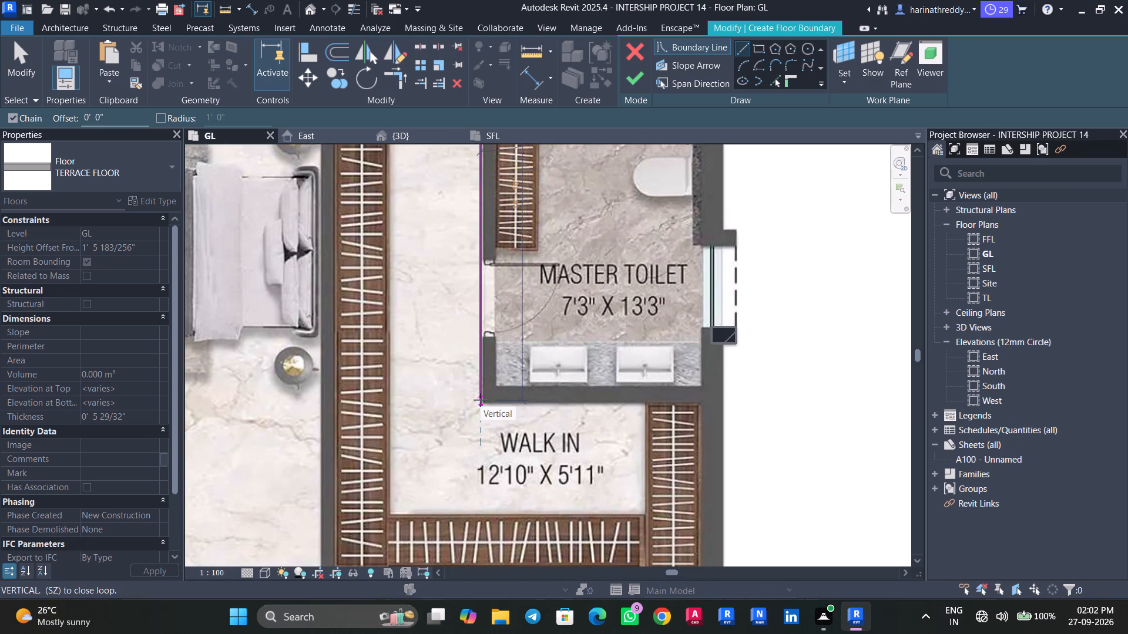
scroll(480, 400, up, 7)
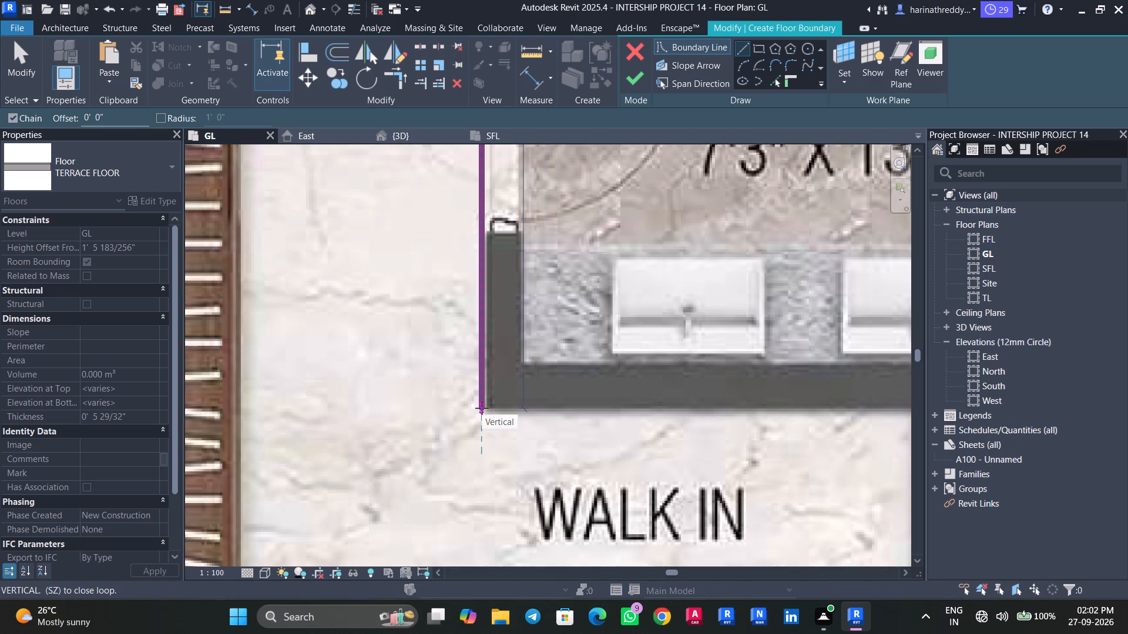
click(482, 408)
key(Escape)
key(Escape)
key(Escape)
key(Escape)
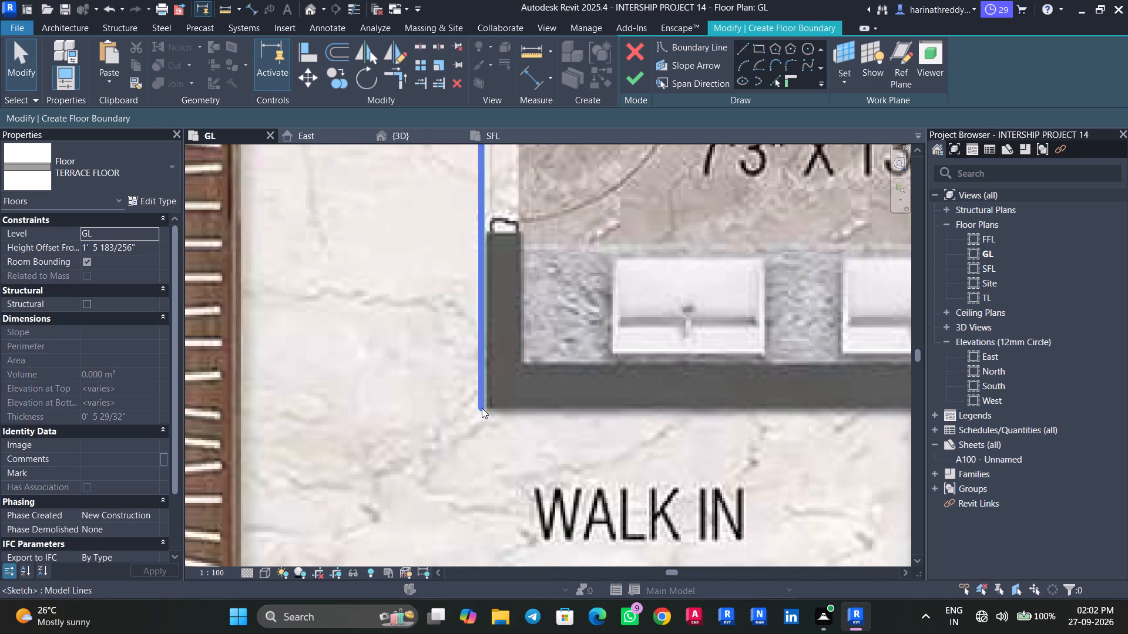
Nudge the 14'-11" boundary edge toward the master toilet so it sits on the wall's walk-in face.
click(479, 392)
key(Right)
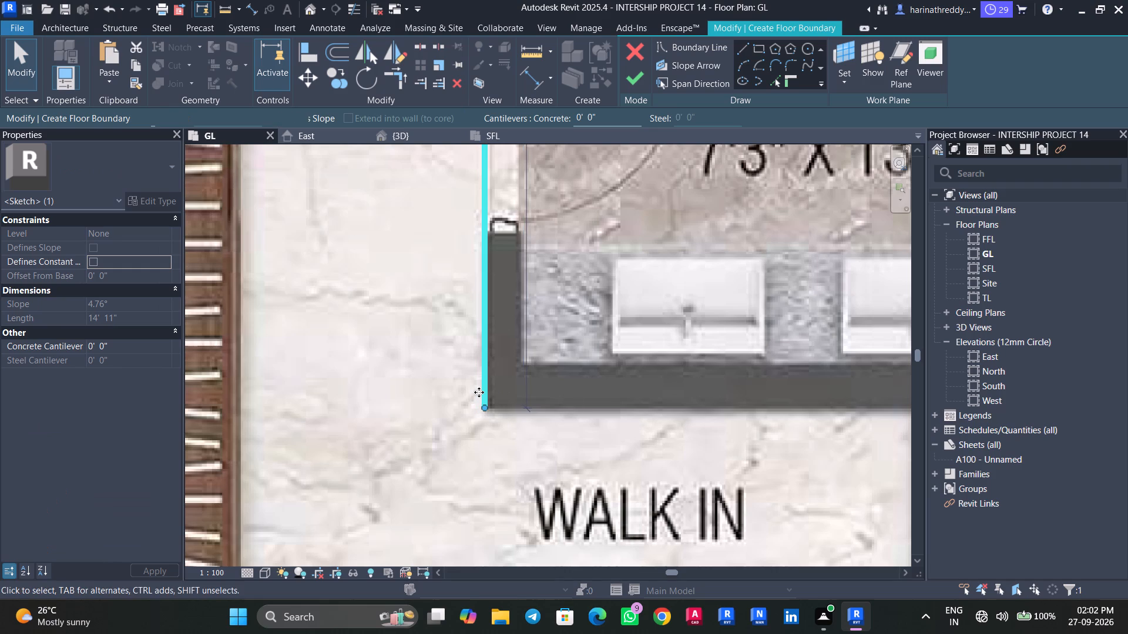
scroll(476, 395, up, 4)
key(Right)
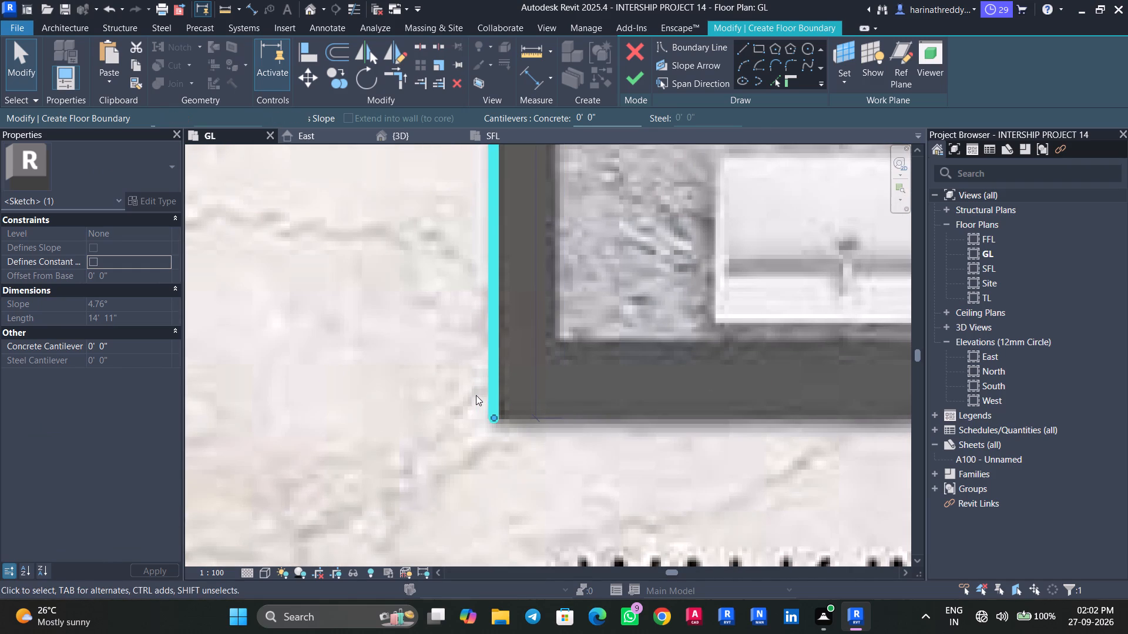
Draw a boundary edge from the master toilet's corner along its wall facing the 12'10" x 5'11" walk-in to the outer wall.
click(744, 43)
scroll(652, 313, down, 3)
scroll(652, 313, up, 1)
scroll(652, 313, down, 3)
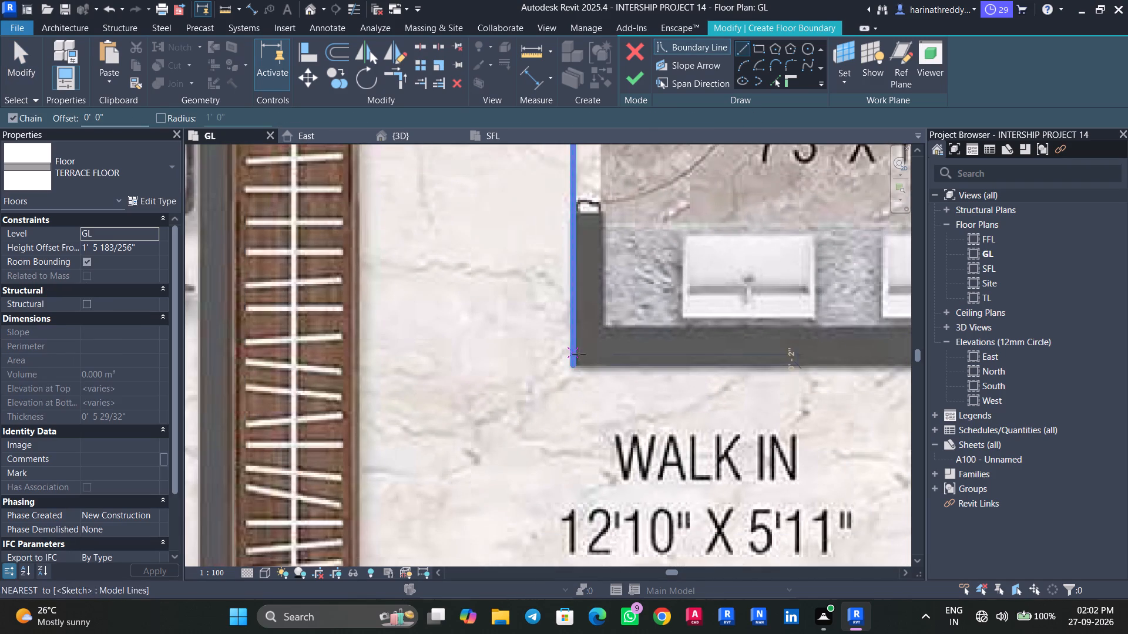
click(570, 366)
middle_drag(699, 367, 451, 329)
scroll(469, 334, down, 4)
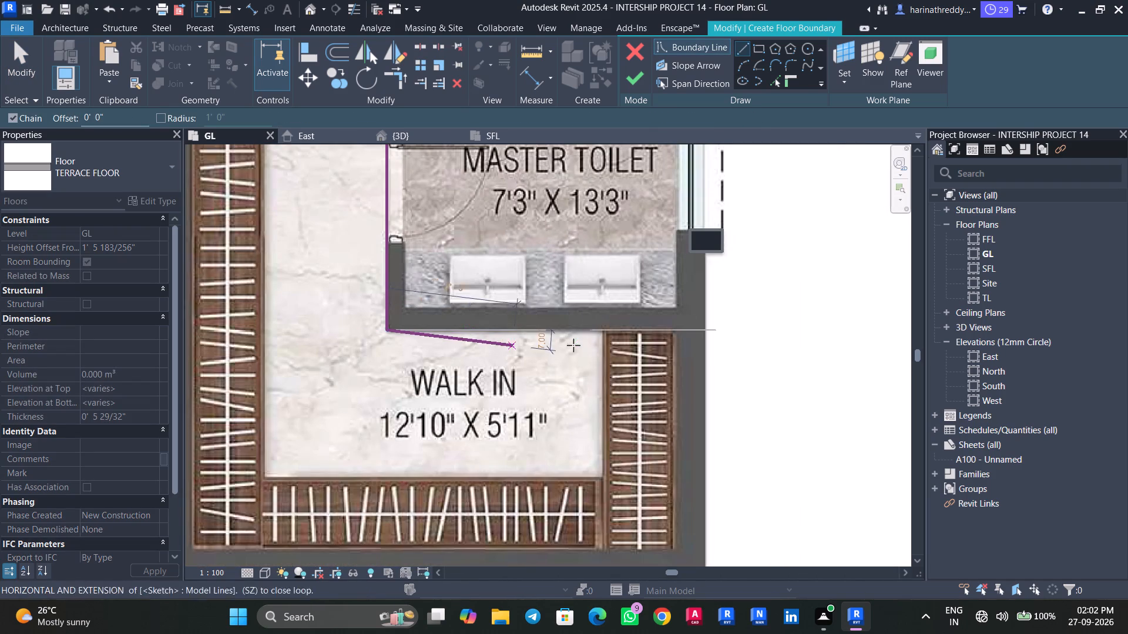
scroll(672, 333, up, 6)
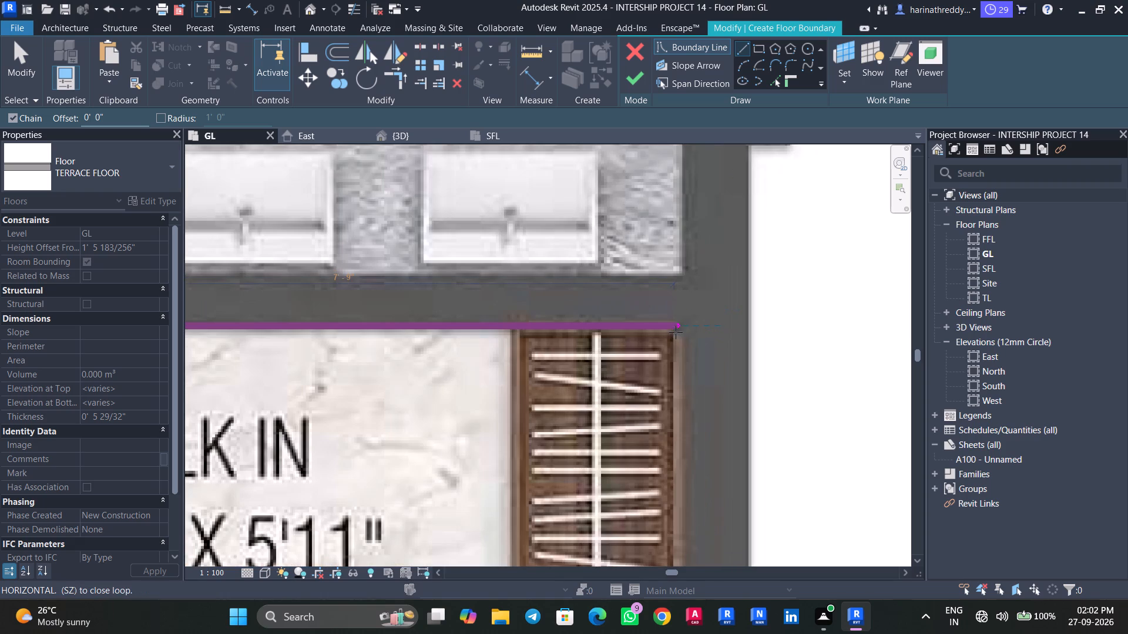
click(684, 326)
Continue the floor boundary along the outer wall behind the 12'10" x 5'11" walk-in's wardrobe to the room corner.
scroll(679, 386, down, 8)
scroll(679, 386, up, 1)
scroll(679, 386, down, 1)
middle_drag(679, 390, 684, 272)
scroll(683, 421, up, 11)
click(683, 423)
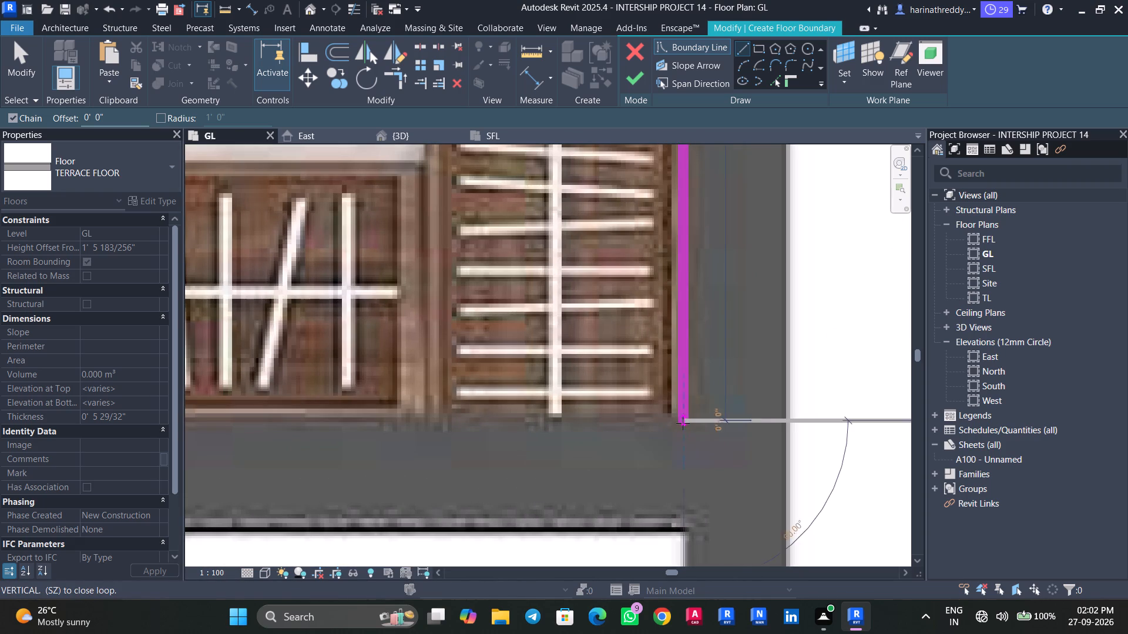
Trace the floor boundary along the walk-in's far wall behind the wardrobe to the master bedroom partition.
scroll(677, 424, down, 1)
scroll(677, 424, up, 1)
scroll(677, 424, down, 5)
middle_drag(522, 417, 817, 423)
middle_drag(554, 425, 839, 434)
middle_drag(576, 430, 724, 438)
scroll(570, 440, up, 3)
click(560, 446)
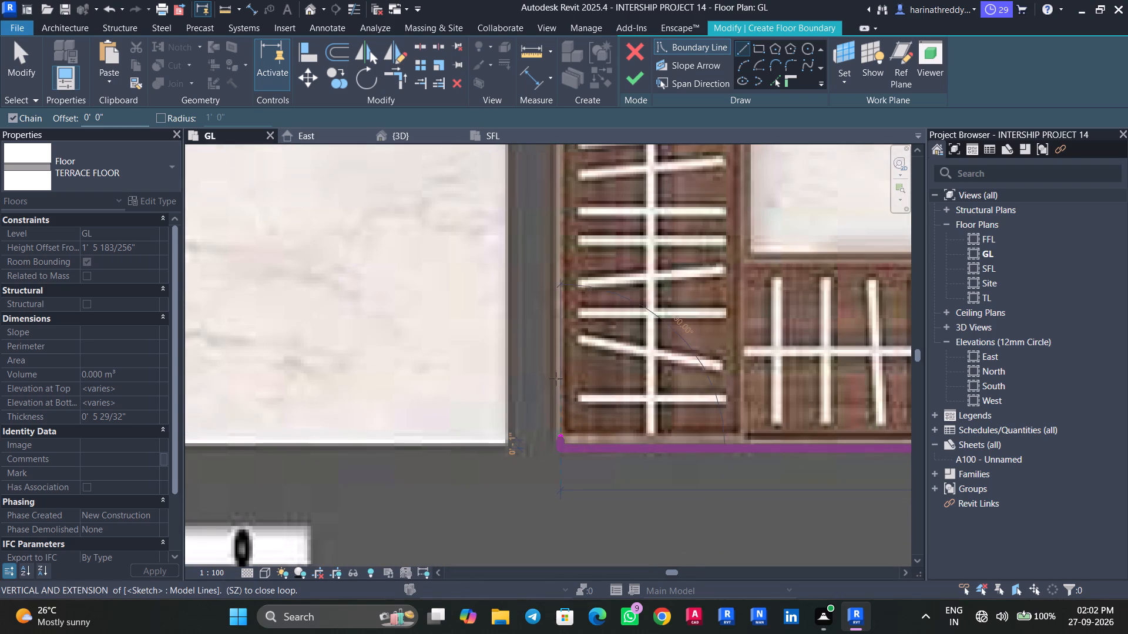
Draw a boundary edge about 16'-9" long up the wardrobe side of the master bedroom partition to its free end.
scroll(557, 370, down, 11)
middle_drag(559, 241, 560, 401)
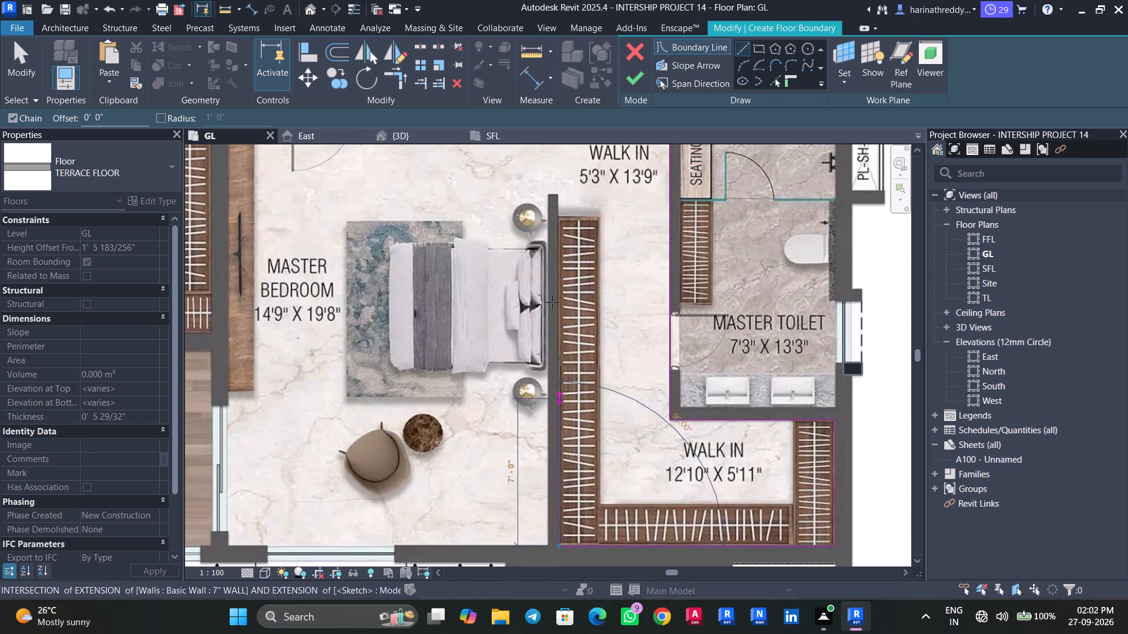
scroll(560, 211, up, 9)
middle_drag(559, 191, 558, 245)
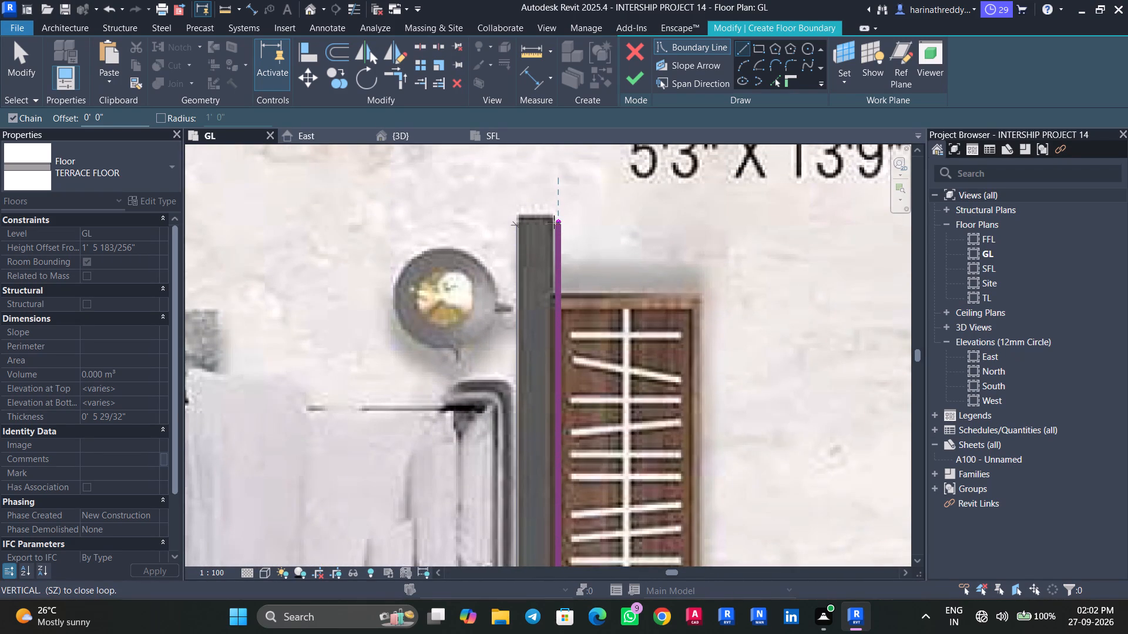
scroll(554, 218, up, 5)
click(555, 214)
key(Escape)
key(Escape)
key(Escape)
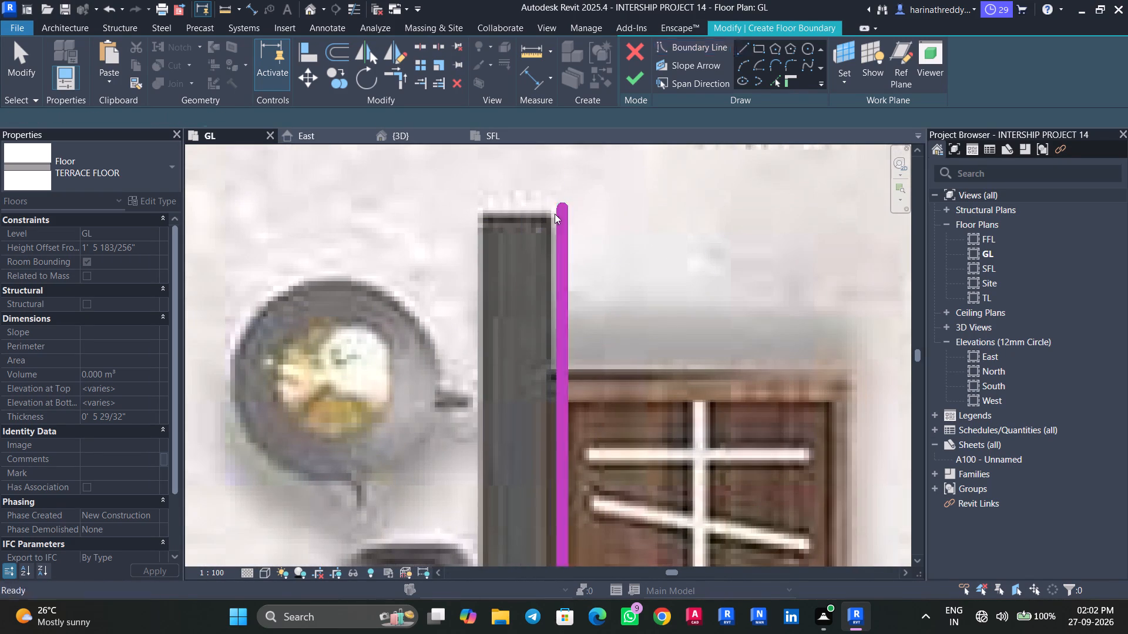
Nudge the 16'-9" boundary edge onto the partition's wardrobe-side face and pull its end back to the partition's free end.
click(568, 254)
key(Left)
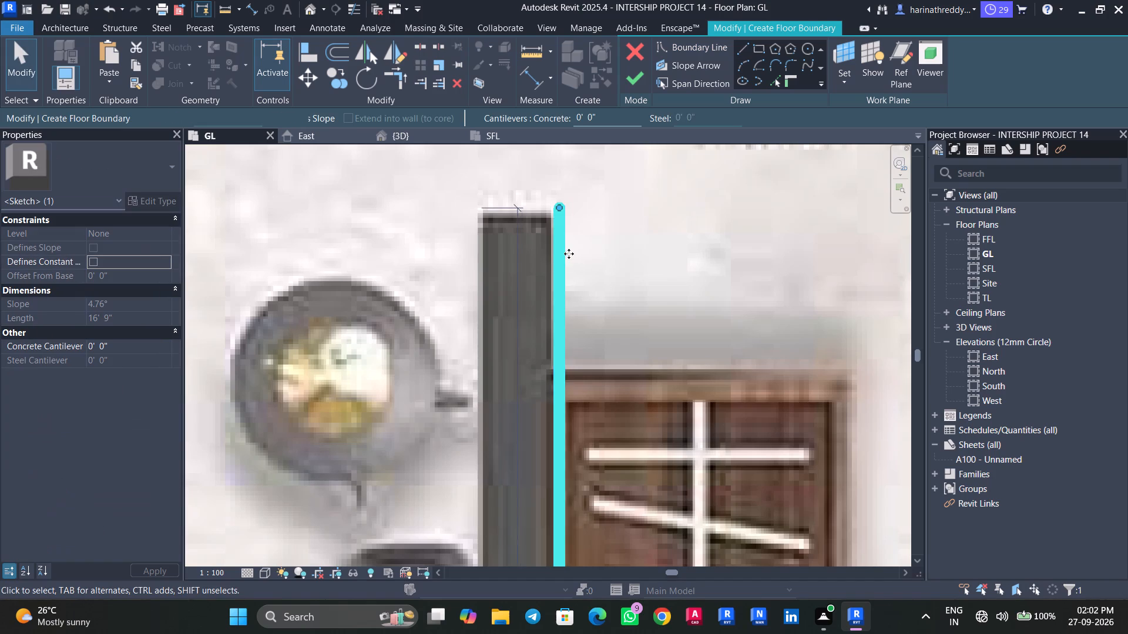
key(Left)
scroll(569, 208, up, 4)
drag(546, 207, 548, 222)
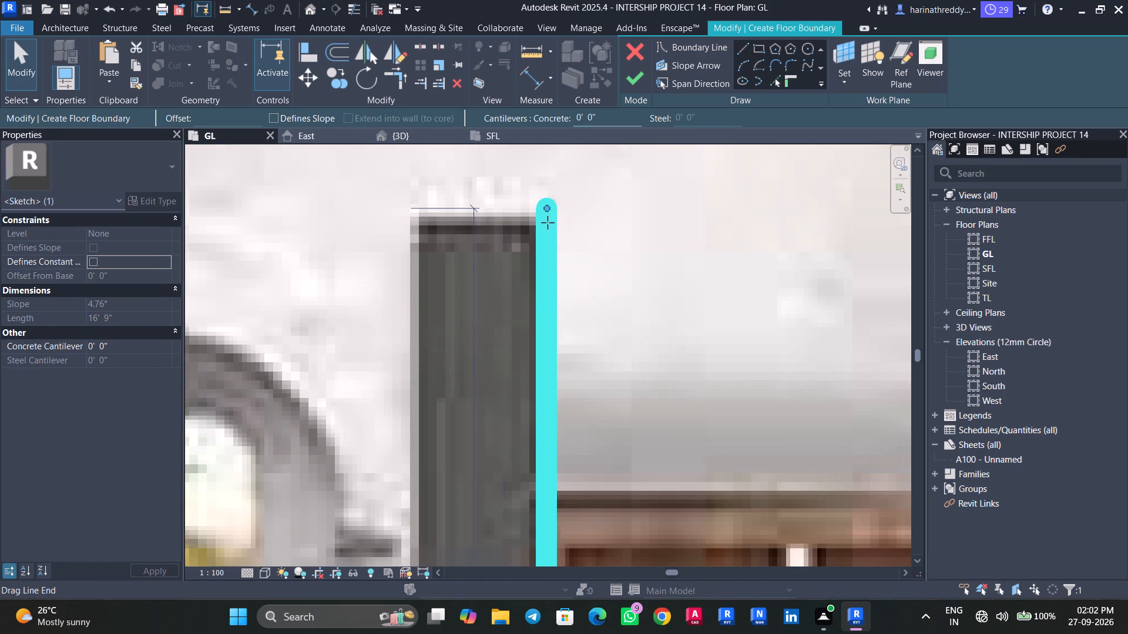
drag(548, 222, 545, 221)
Draw a boundary edge about 0'-6" long across the free end of the master bedroom partition.
click(745, 47)
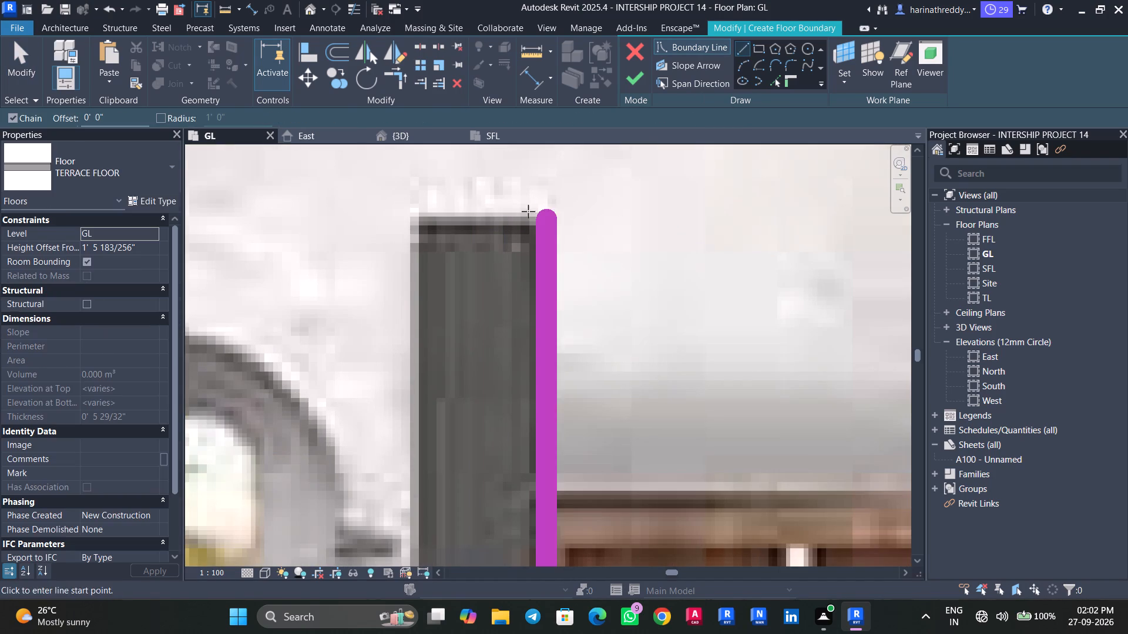
click(546, 220)
scroll(416, 224, up, 1)
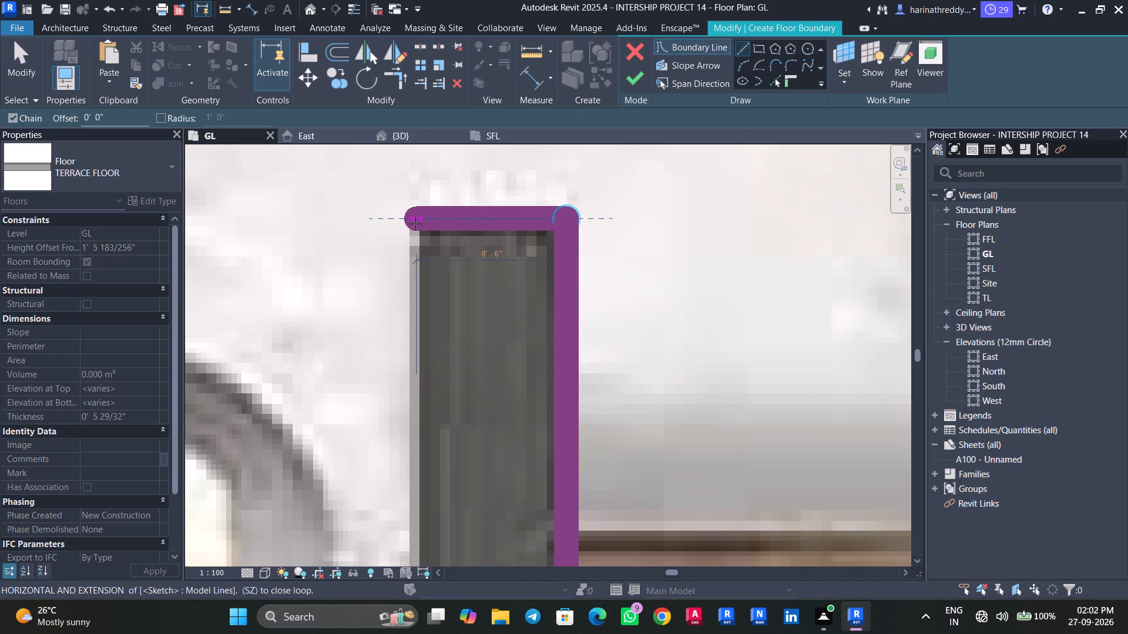
click(415, 224)
Draw a boundary edge down the bedroom face of the walk-in partition to the inner corner of the master bedroom's outer window wall.
scroll(417, 234, down, 20)
middle_drag(418, 301, 433, 236)
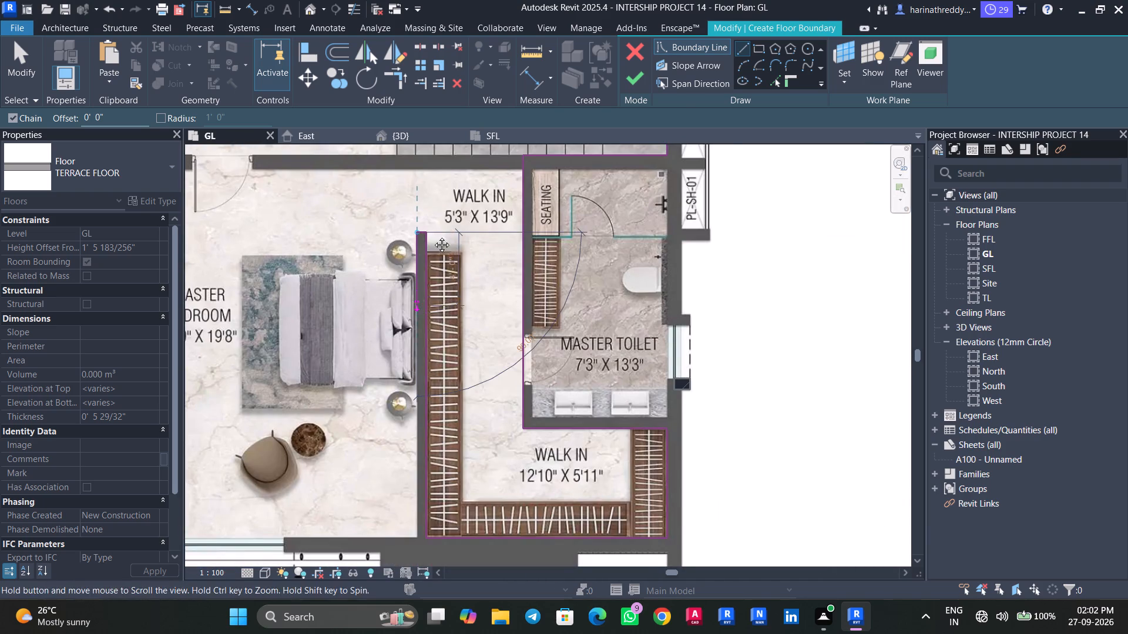
middle_drag(433, 236, 461, 120)
scroll(455, 338, up, 3)
scroll(456, 338, down, 1)
scroll(456, 338, up, 8)
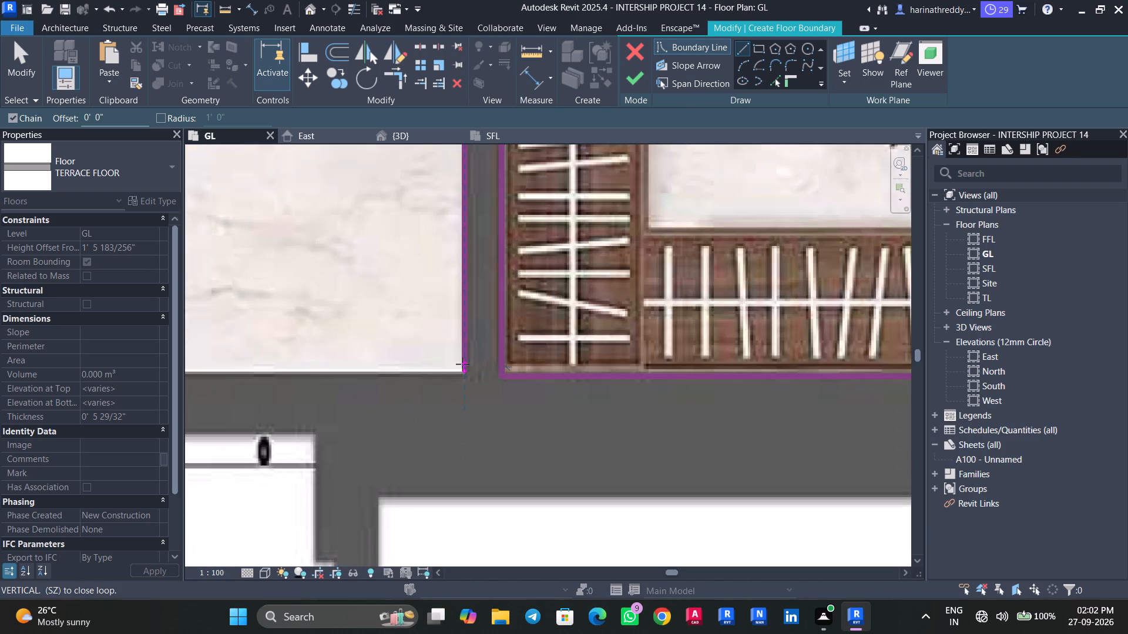
scroll(462, 364, up, 2)
click(462, 379)
Draw a boundary edge about 15' long along the master bedroom's window wall to the column corner beside the sit-out.
middle_drag(408, 378, 669, 378)
middle_drag(448, 372, 479, 379)
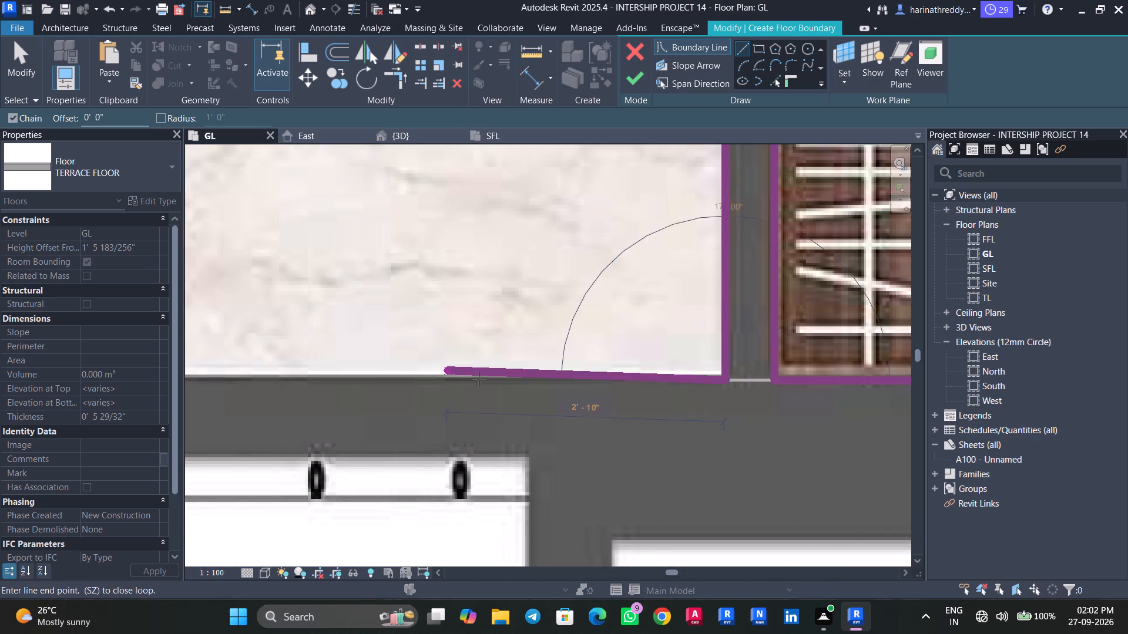
middle_drag(479, 379, 747, 380)
middle_drag(468, 385, 728, 385)
scroll(709, 385, down, 7)
middle_drag(553, 380, 720, 380)
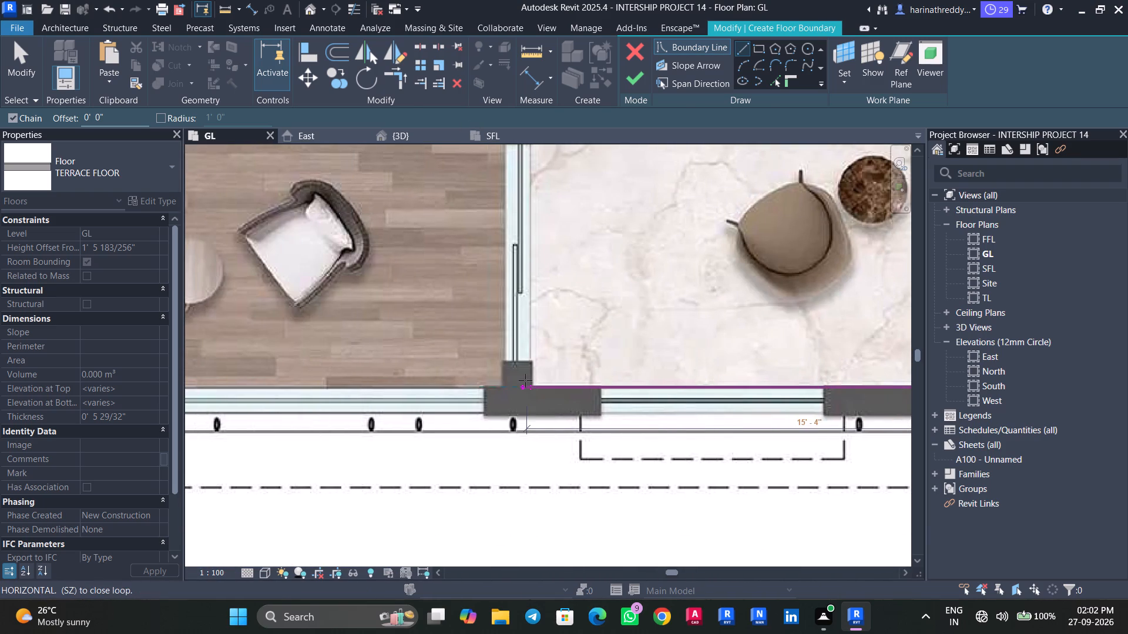
scroll(533, 383, down, 5)
scroll(538, 385, up, 11)
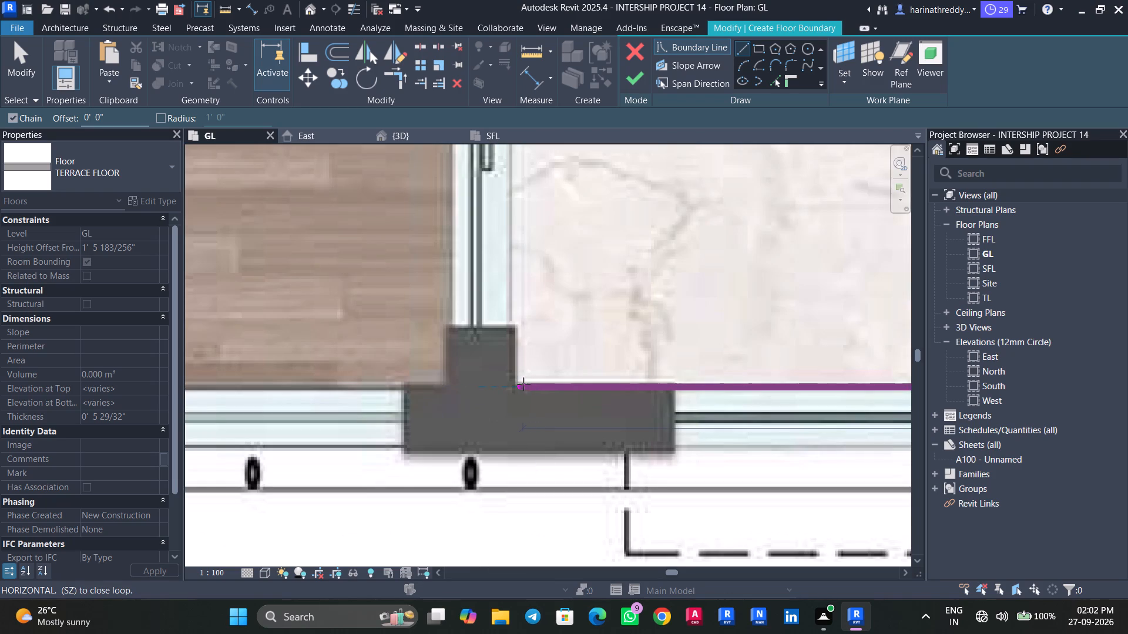
click(518, 383)
Draw a boundary edge up the master bedroom's sit-out and walk-in side wall to the lobby face of the door wall.
scroll(518, 305, down, 10)
middle_drag(511, 231, 506, 405)
middle_drag(508, 173, 495, 400)
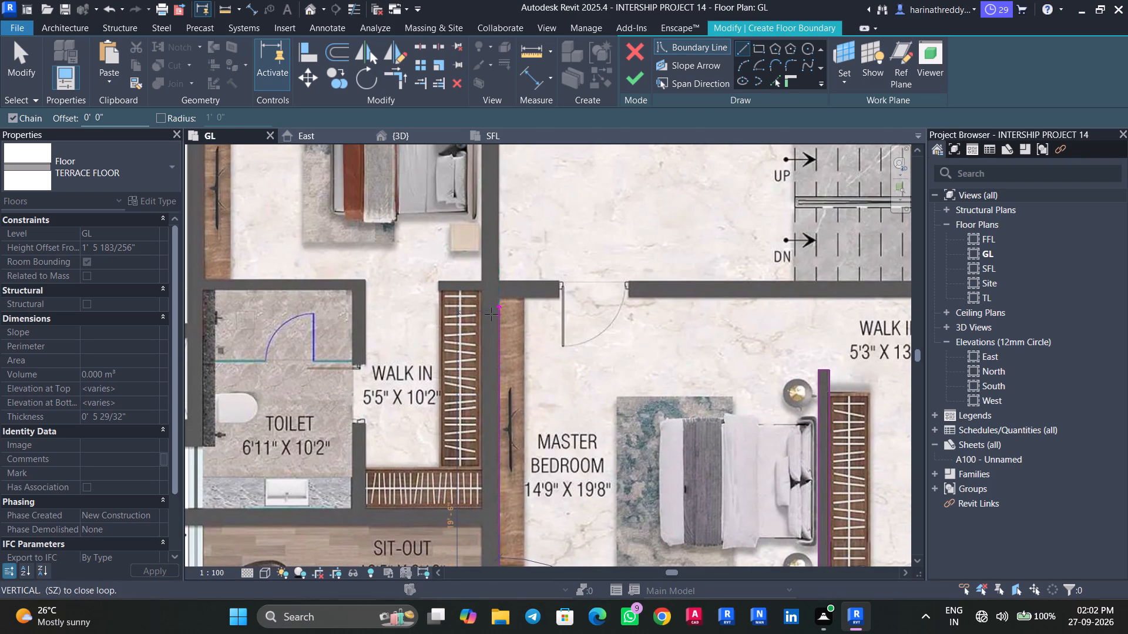
scroll(492, 313, up, 1)
scroll(493, 312, down, 1)
scroll(493, 311, up, 2)
middle_drag(504, 295, 504, 337)
scroll(493, 320, up, 4)
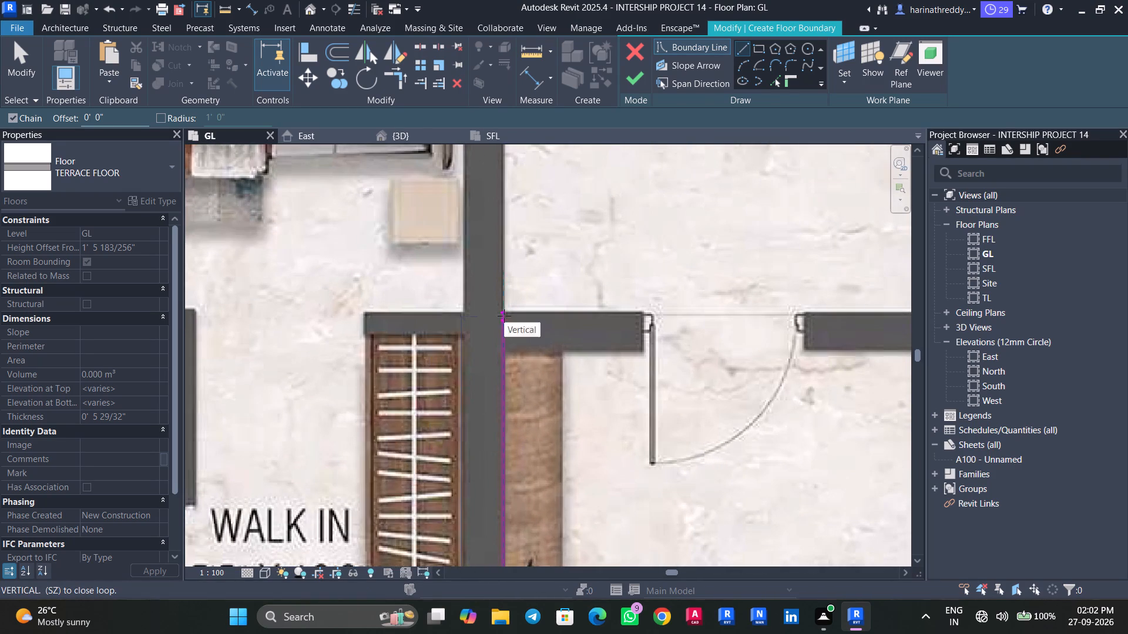
scroll(506, 313, up, 4)
click(503, 313)
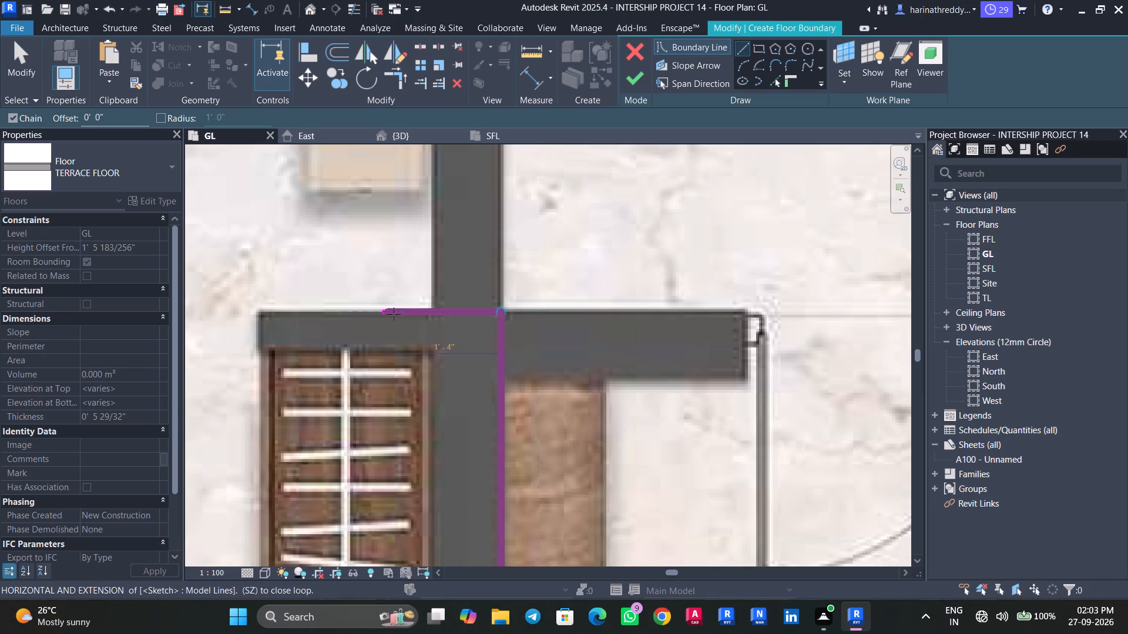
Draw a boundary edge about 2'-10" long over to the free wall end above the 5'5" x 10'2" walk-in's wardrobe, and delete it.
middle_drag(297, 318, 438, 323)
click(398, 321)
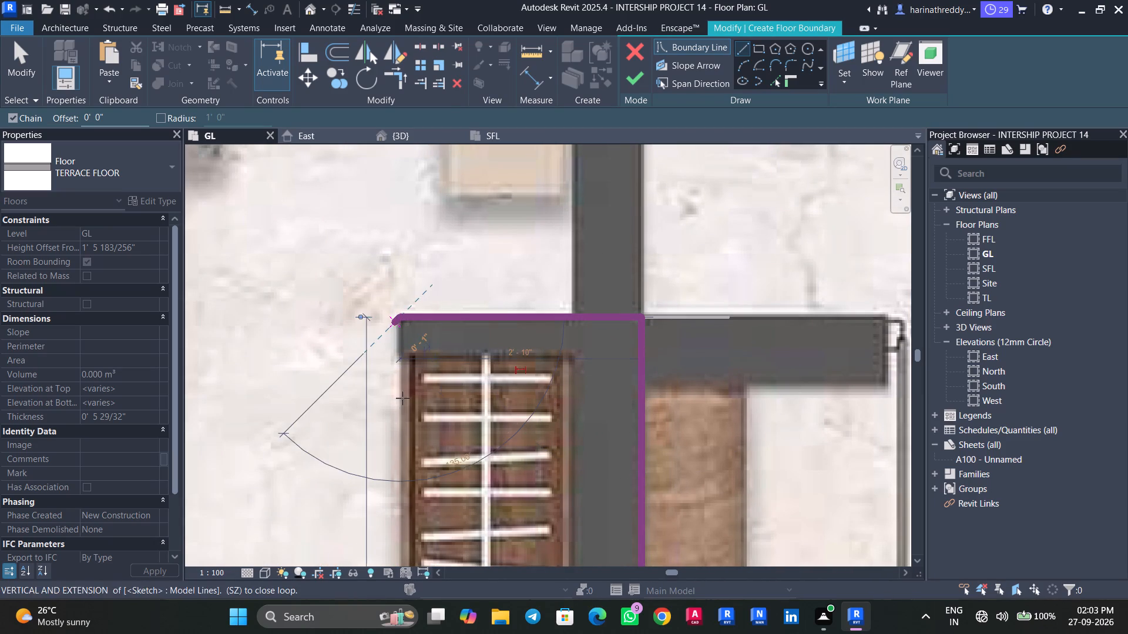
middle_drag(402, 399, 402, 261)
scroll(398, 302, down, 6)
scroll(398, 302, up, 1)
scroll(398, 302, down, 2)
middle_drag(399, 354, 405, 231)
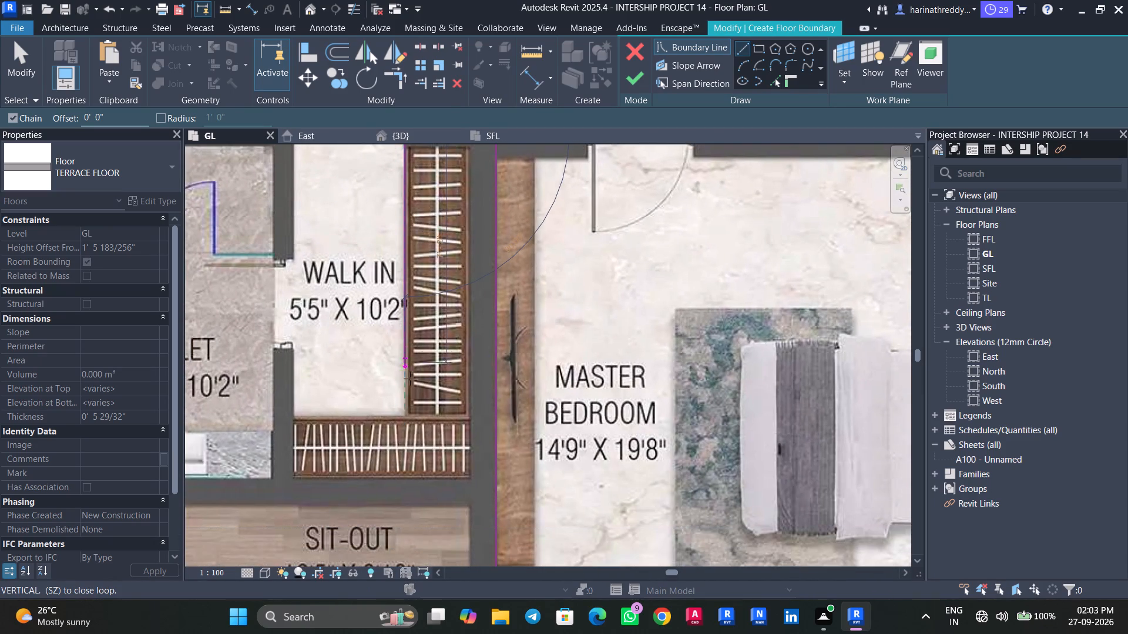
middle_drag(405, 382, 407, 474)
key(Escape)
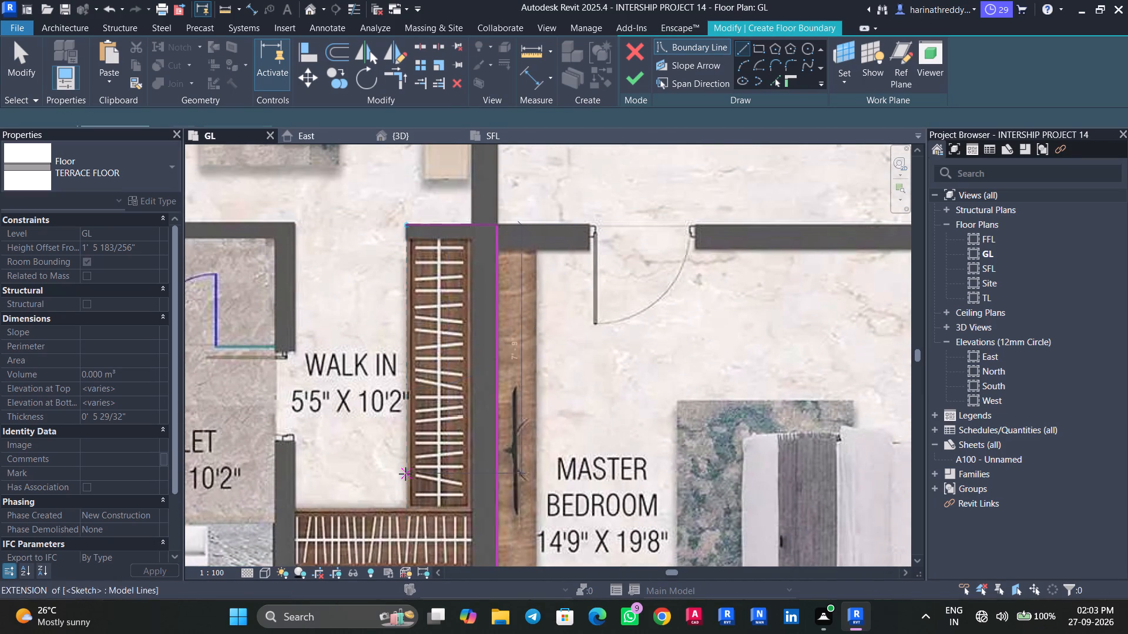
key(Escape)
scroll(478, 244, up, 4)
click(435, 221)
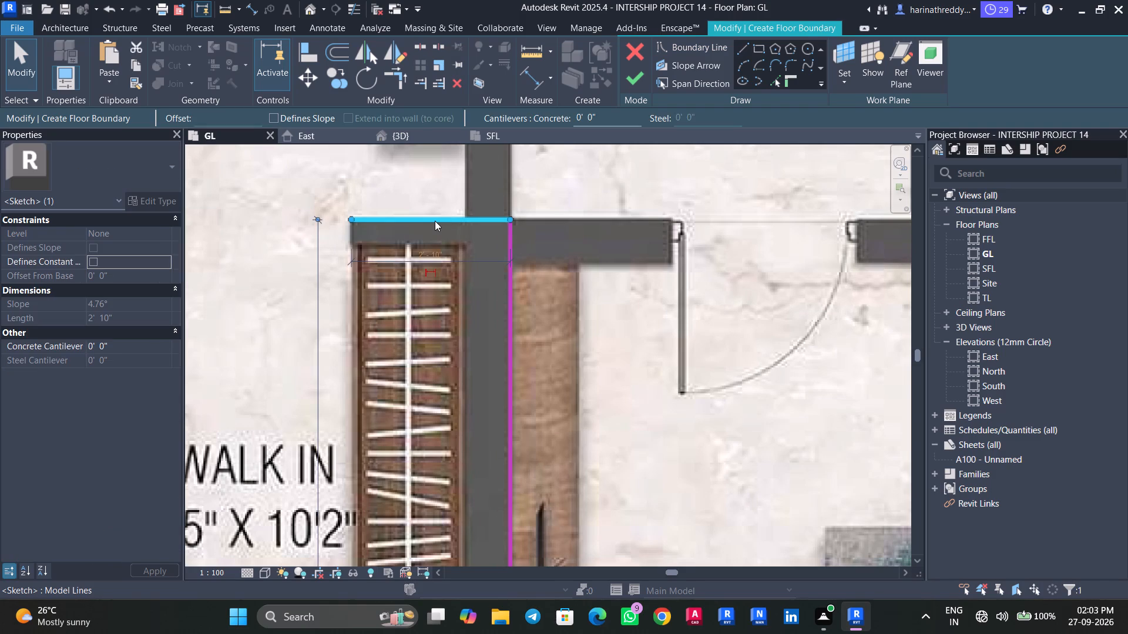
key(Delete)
Draw a boundary edge about 0'-10" long across the thickness of the wall between the master bedroom and the 5'5" x 10'2" walk-in.
click(747, 46)
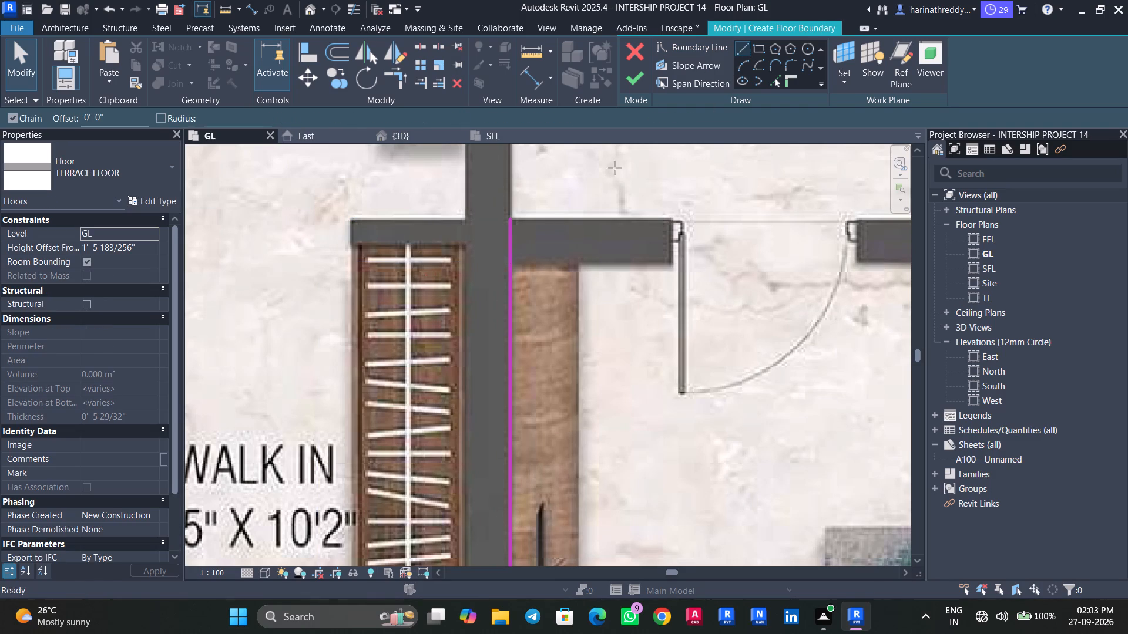
scroll(524, 210, up, 6)
click(493, 231)
click(387, 232)
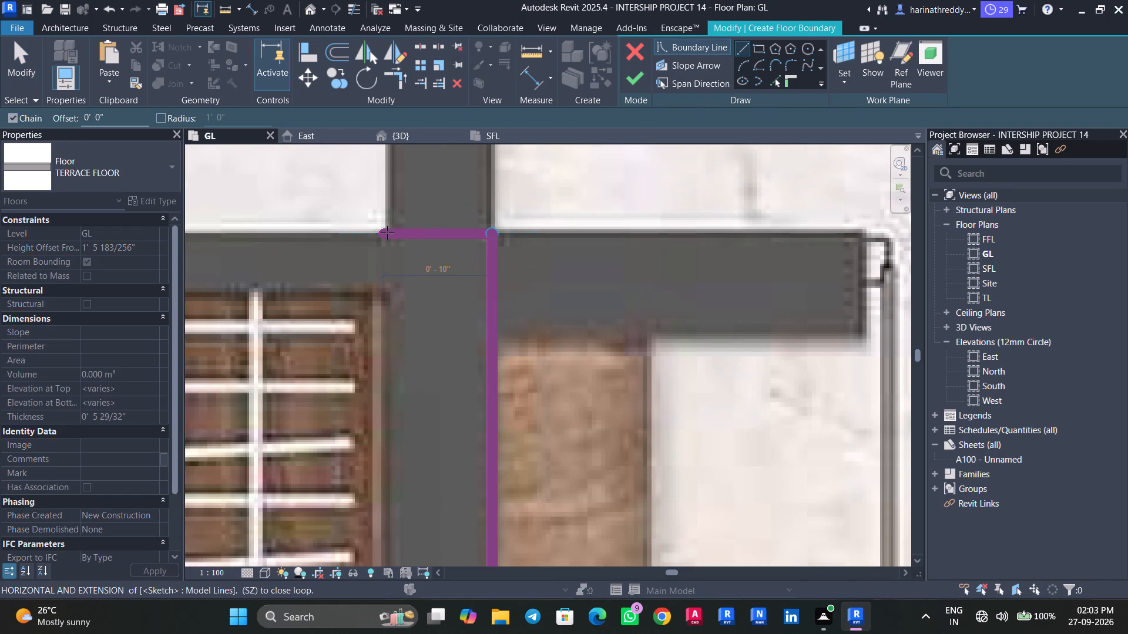
Draw a boundary edge down the walk-in face of that wall, behind the wardrobe, to the inner corner at the sit-out wall.
scroll(387, 393, down, 2)
scroll(387, 393, up, 1)
scroll(387, 393, down, 4)
middle_drag(383, 394, 428, 157)
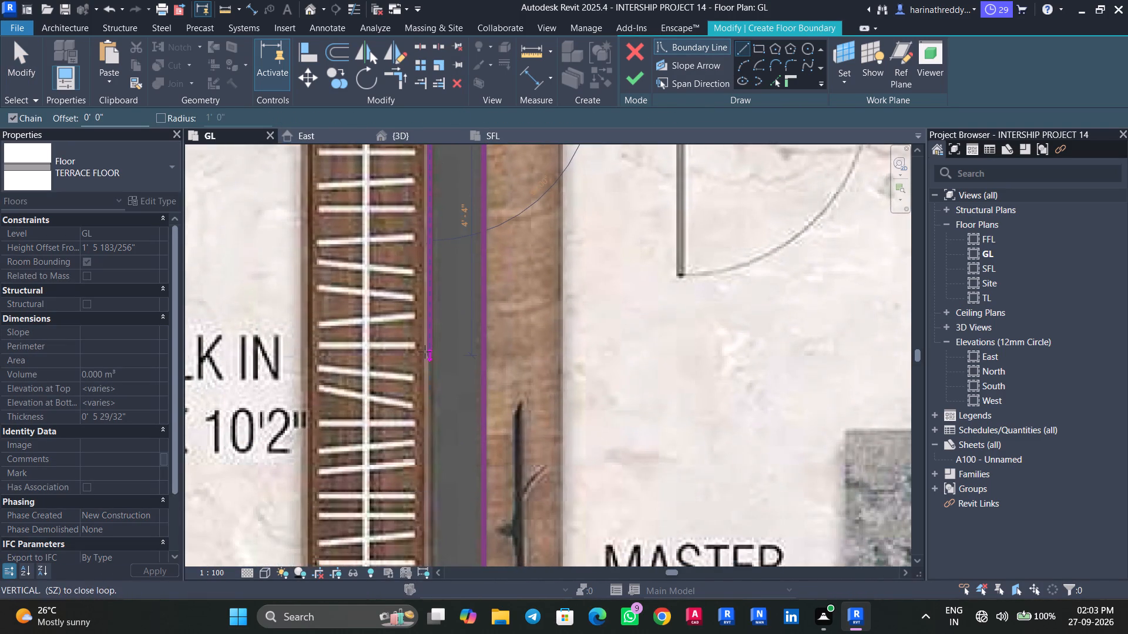
middle_drag(424, 353, 434, 180)
middle_drag(432, 385, 449, 181)
scroll(451, 387, up, 5)
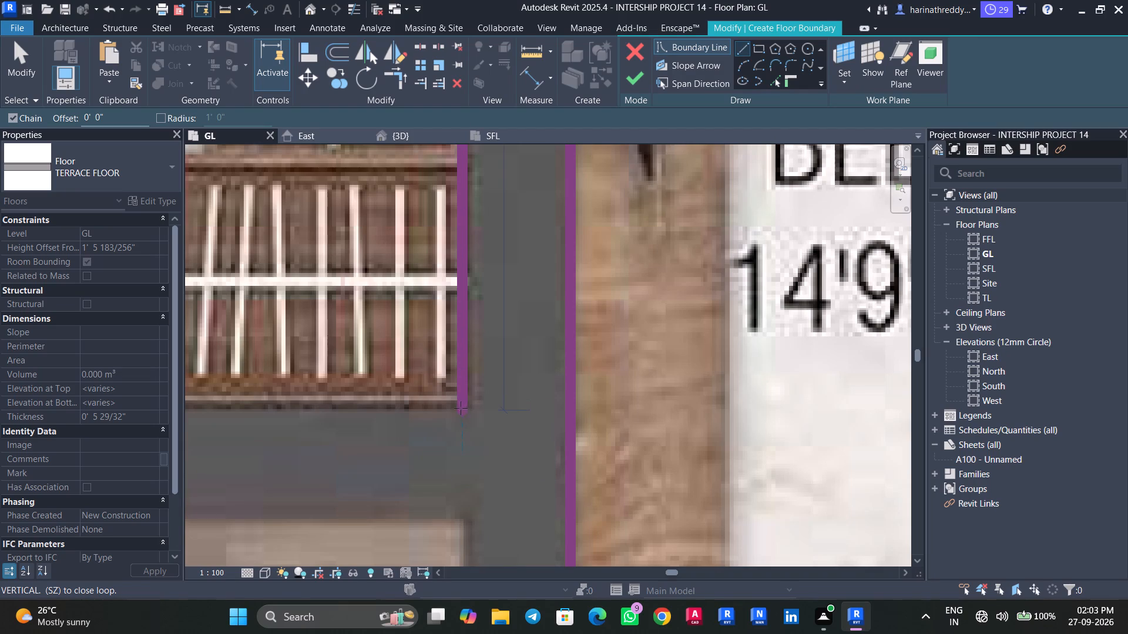
click(464, 412)
Draw a boundary edge along the walk-in's sit-out wall, behind the wardrobe, to the toilet partition.
middle_drag(347, 409, 665, 409)
middle_drag(451, 410, 748, 417)
middle_drag(495, 417, 609, 419)
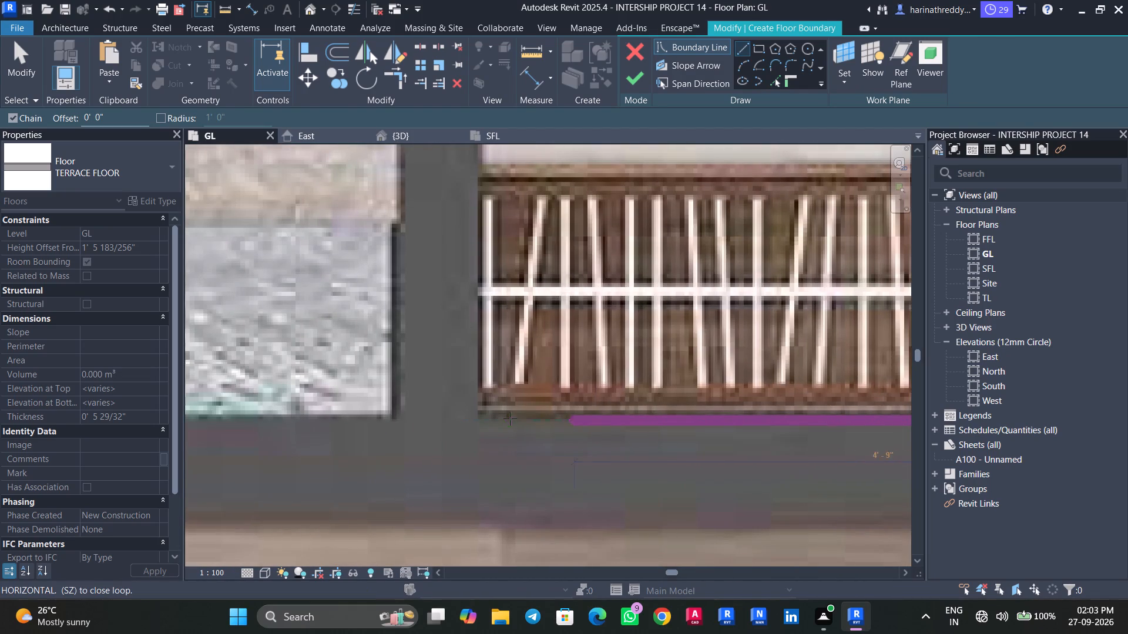
click(479, 418)
Draw a boundary edge up the walk-in face of the 6'11" x 10'2" toilet's partition to its corner at Bedroom 03.
scroll(474, 346, down, 2)
scroll(474, 346, up, 1)
scroll(474, 346, down, 1)
scroll(474, 346, up, 1)
scroll(474, 346, down, 5)
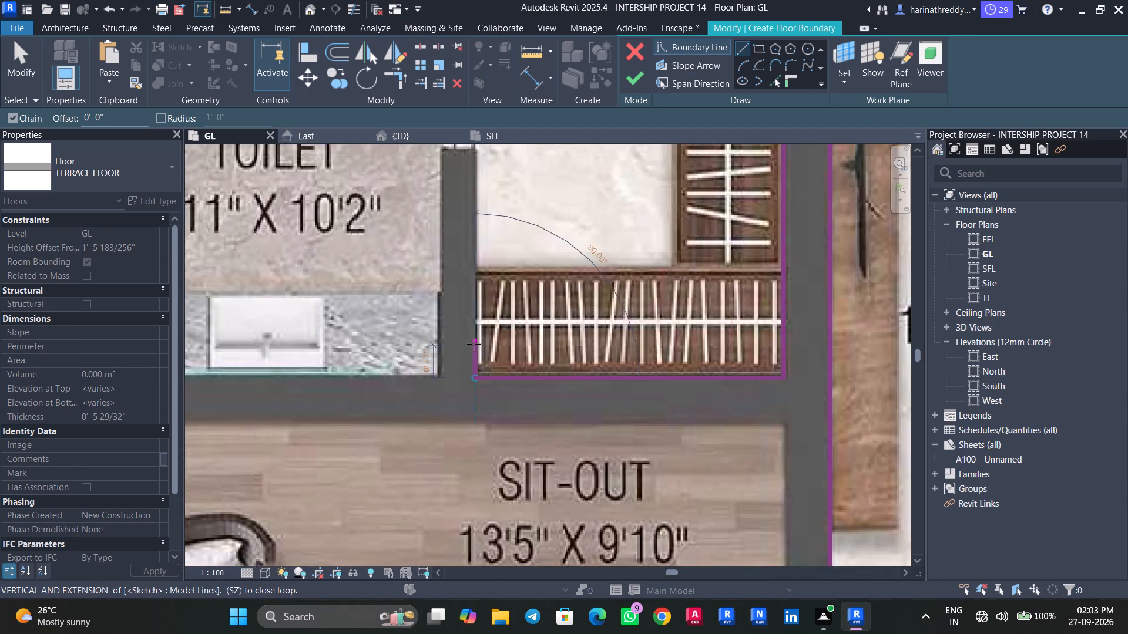
scroll(474, 344, down, 1)
middle_drag(477, 200, 491, 348)
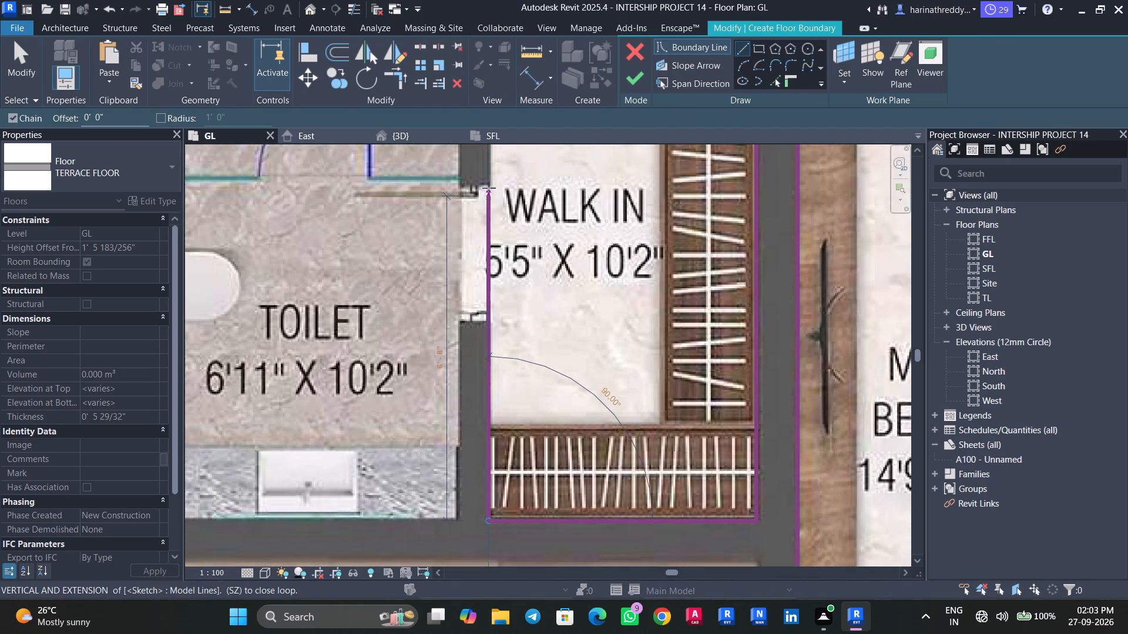
middle_drag(489, 193, 491, 370)
middle_drag(492, 215, 494, 335)
scroll(493, 312, up, 3)
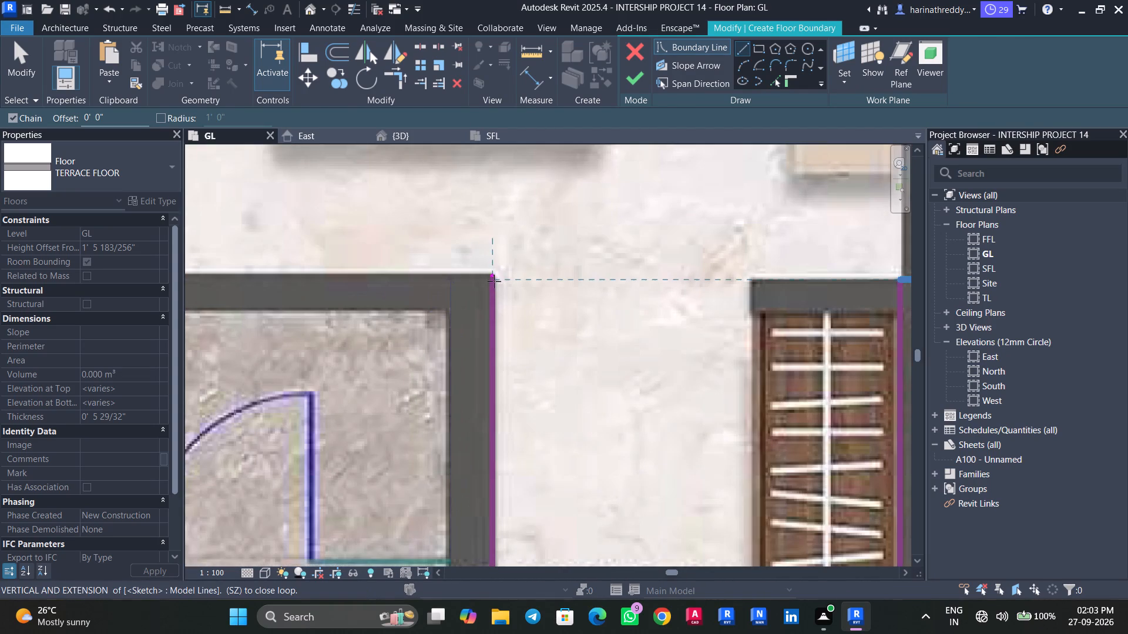
click(492, 275)
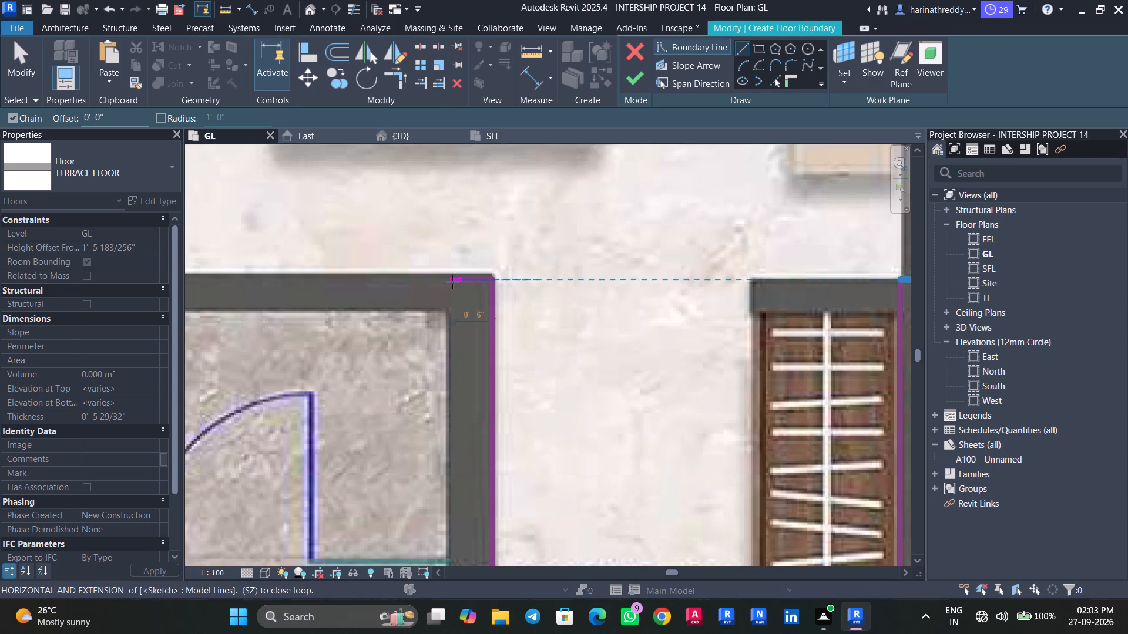
Draw a boundary edge about 7'-8" long along the toilet's Bedroom 03 side wall to the outer wall.
middle_drag(452, 282, 887, 291)
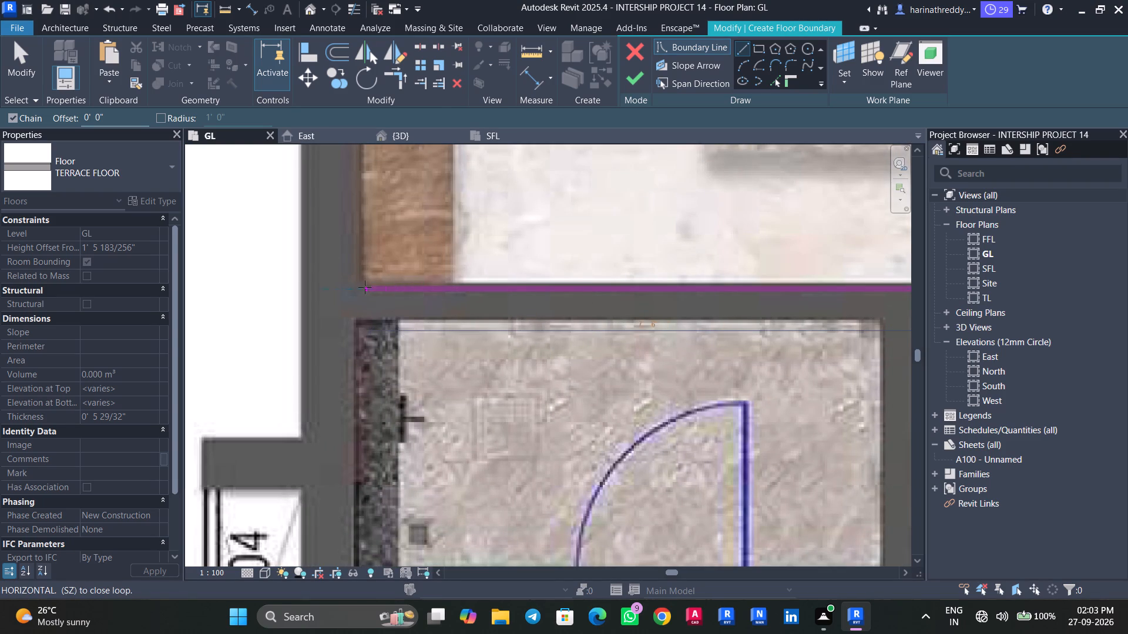
scroll(360, 289, up, 3)
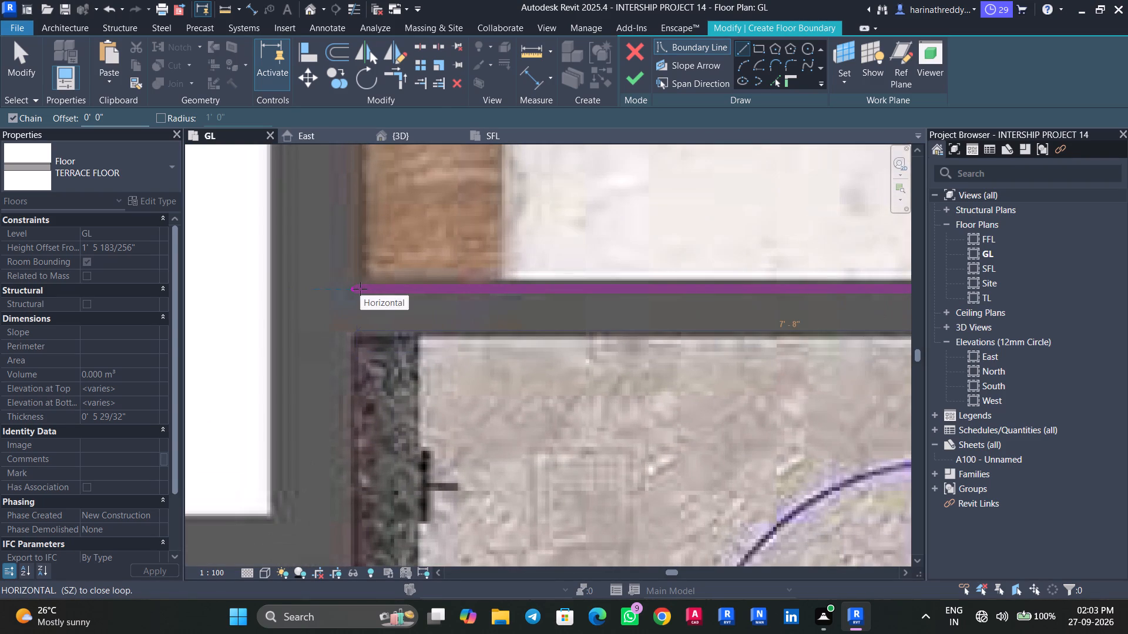
click(361, 289)
key(Escape)
key(Escape)
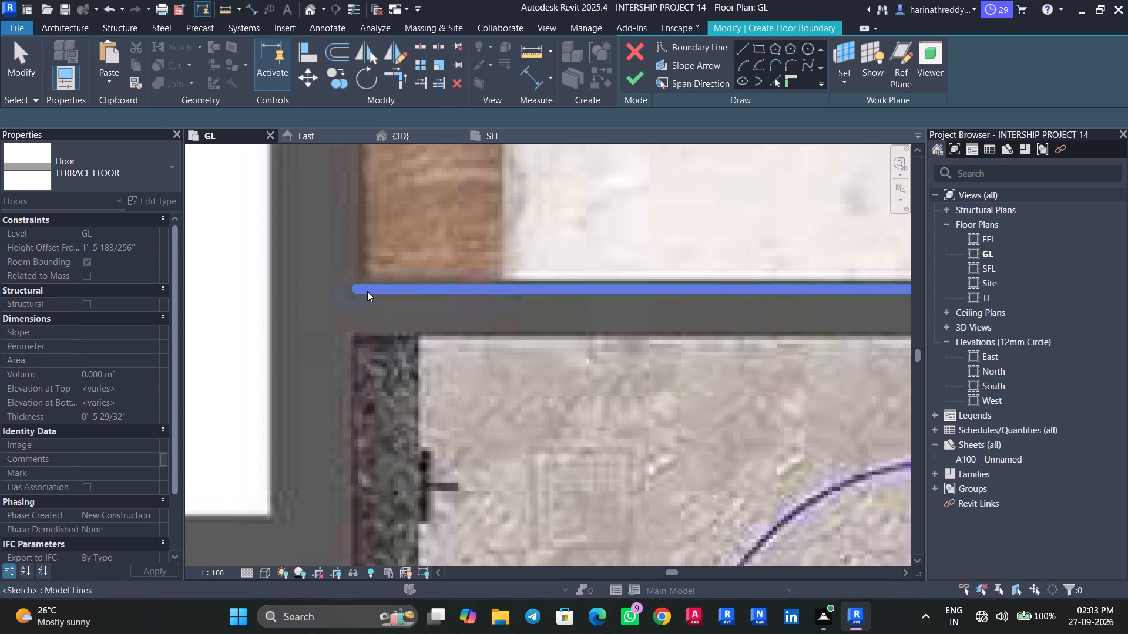
Nudge the 7'-8" boundary edge up toward the Bedroom 03 face of the toilet wall.
click(367, 291)
key(Up)
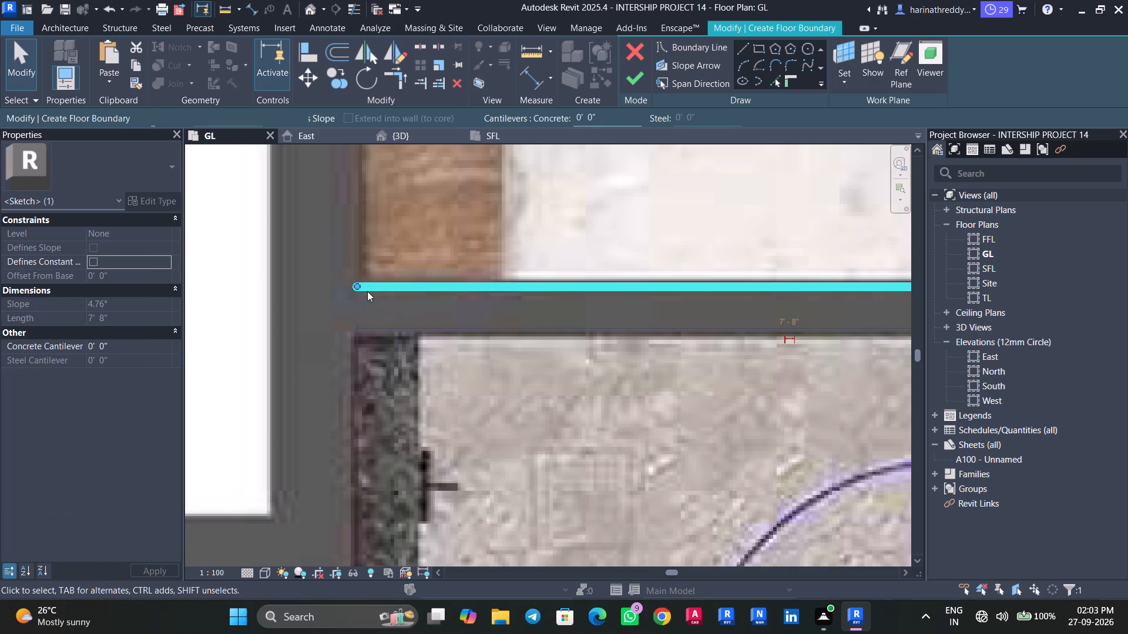
key(Up)
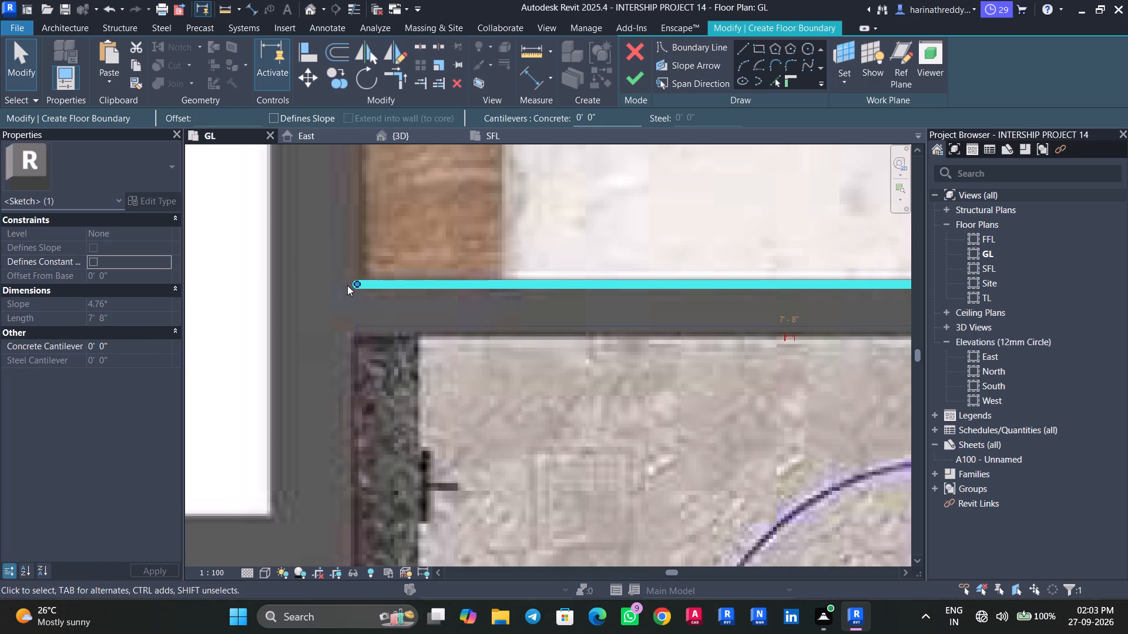
Draw a boundary edge about 13'-6" long up Bedroom 03's outer wall to the inner corner at the balcony wall.
scroll(372, 363, down, 1)
scroll(372, 363, up, 1)
scroll(371, 352, down, 7)
middle_drag(366, 362, 293, 468)
scroll(381, 306, down, 6)
middle_drag(385, 316, 376, 399)
scroll(376, 385, down, 3)
click(740, 50)
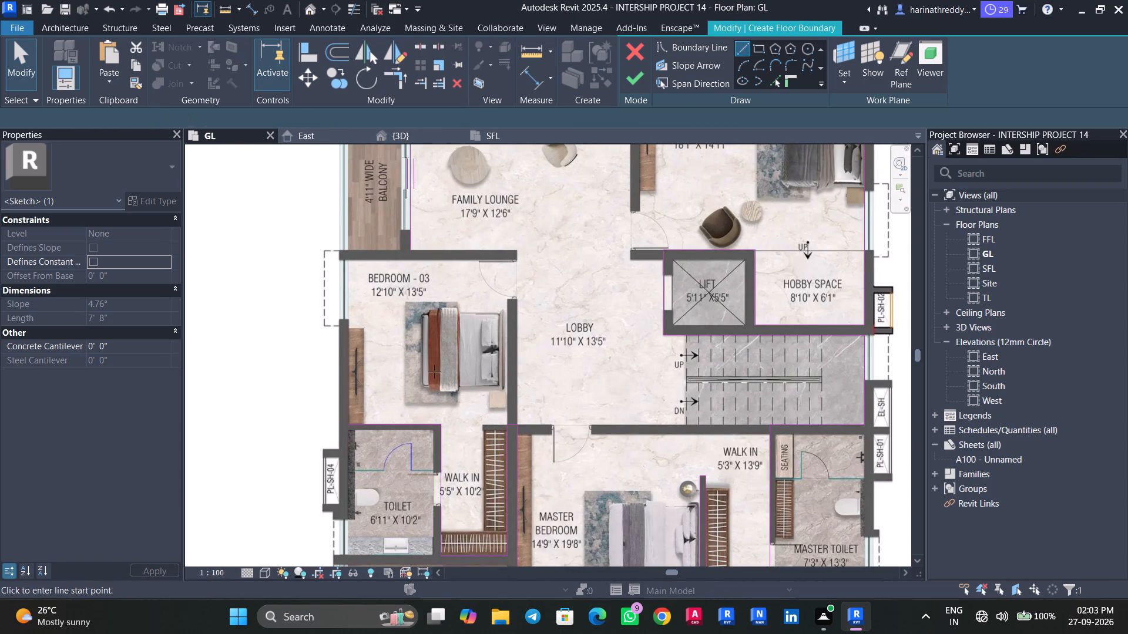
click(350, 422)
scroll(347, 264, up, 7)
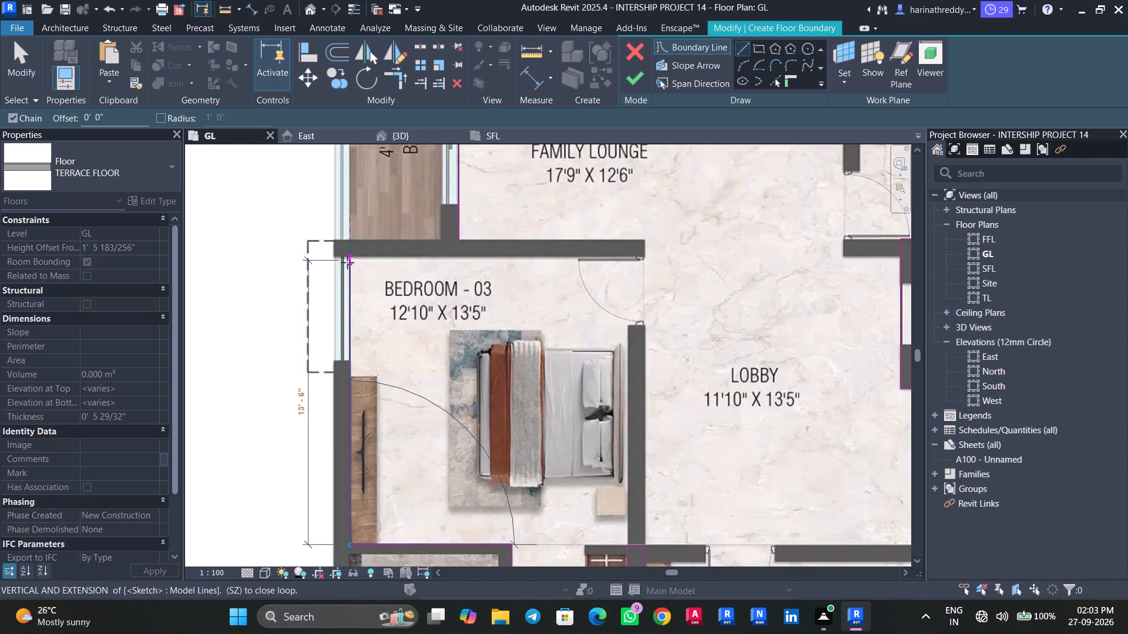
scroll(347, 262, up, 3)
click(351, 249)
Continue the boundary along Bedroom 03's balcony-side wall and across its thickness to the endpoint of the family lounge edge.
middle_drag(603, 248, 246, 306)
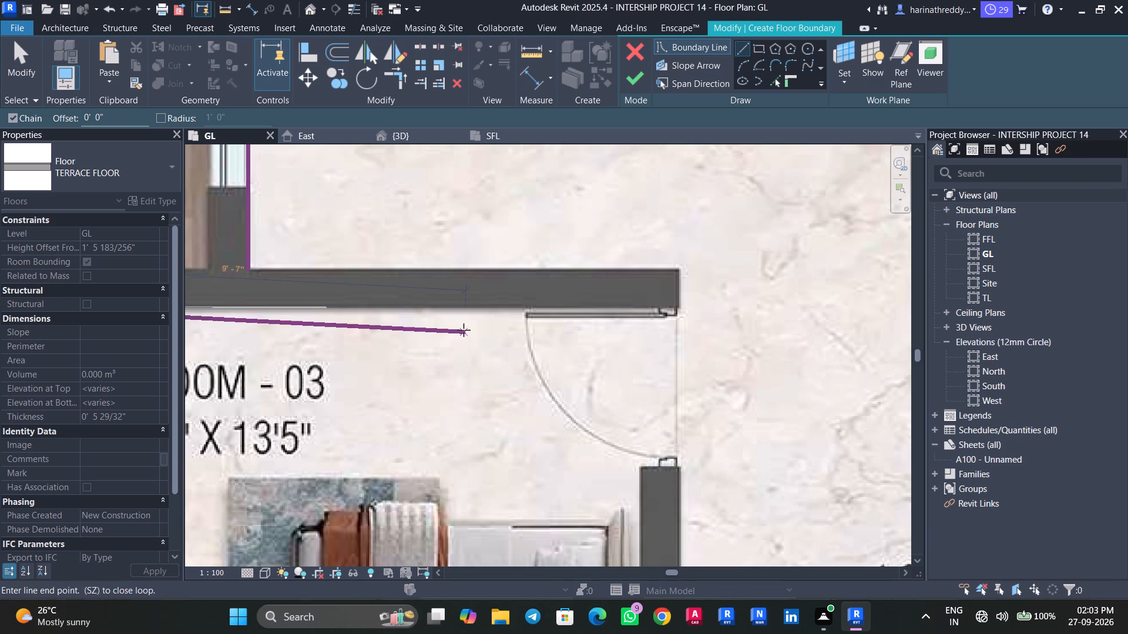
scroll(249, 309, up, 6)
click(246, 309)
click(250, 218)
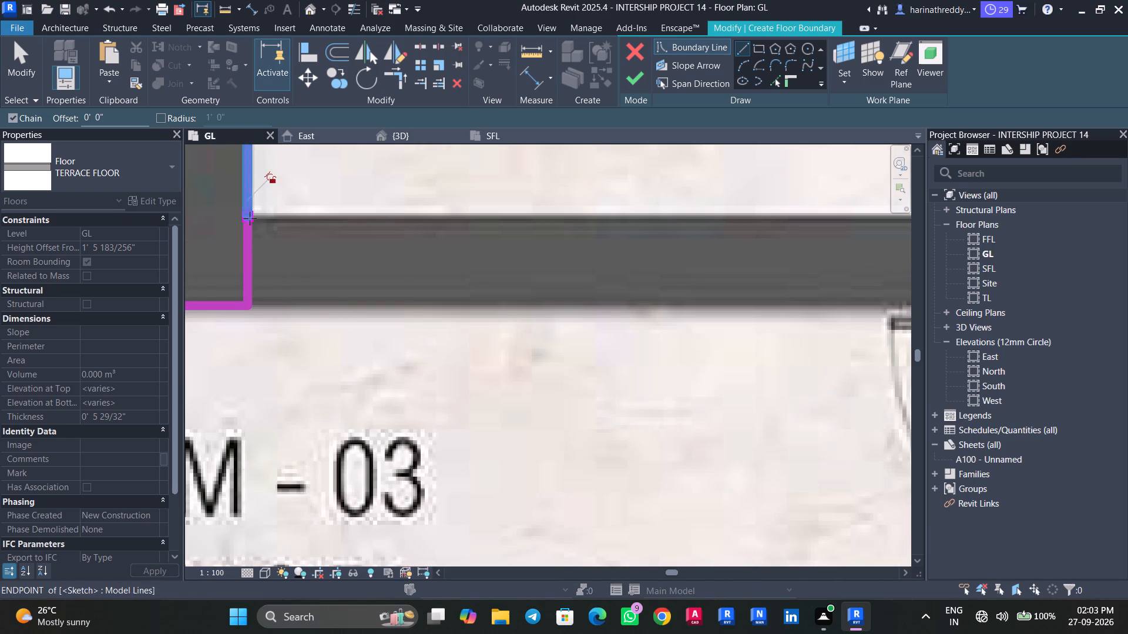
scroll(298, 291, down, 8)
middle_drag(300, 290, 324, 368)
scroll(324, 362, down, 3)
scroll(324, 362, up, 1)
scroll(324, 362, down, 6)
middle_drag(352, 288, 368, 380)
key(Escape)
key(Escape)
key(Escape)
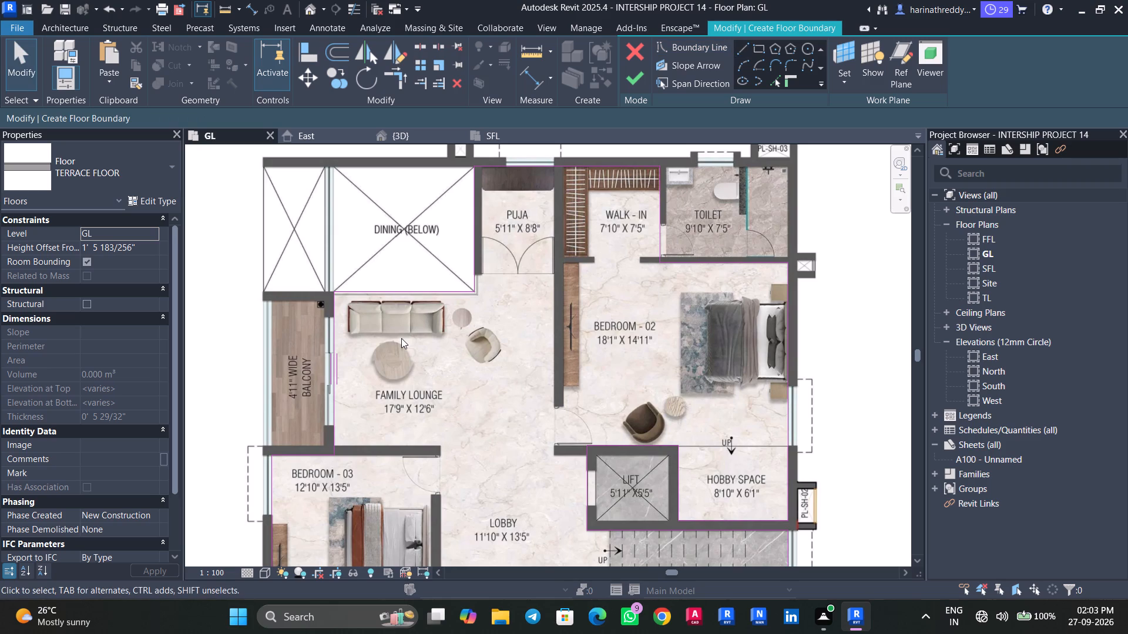
Examine the sketched floor boundary around the puja, Bedroom 02, lift, stairs and master bedroom for completeness.
scroll(568, 205, up, 6)
scroll(556, 237, down, 3)
middle_drag(556, 240, 552, 309)
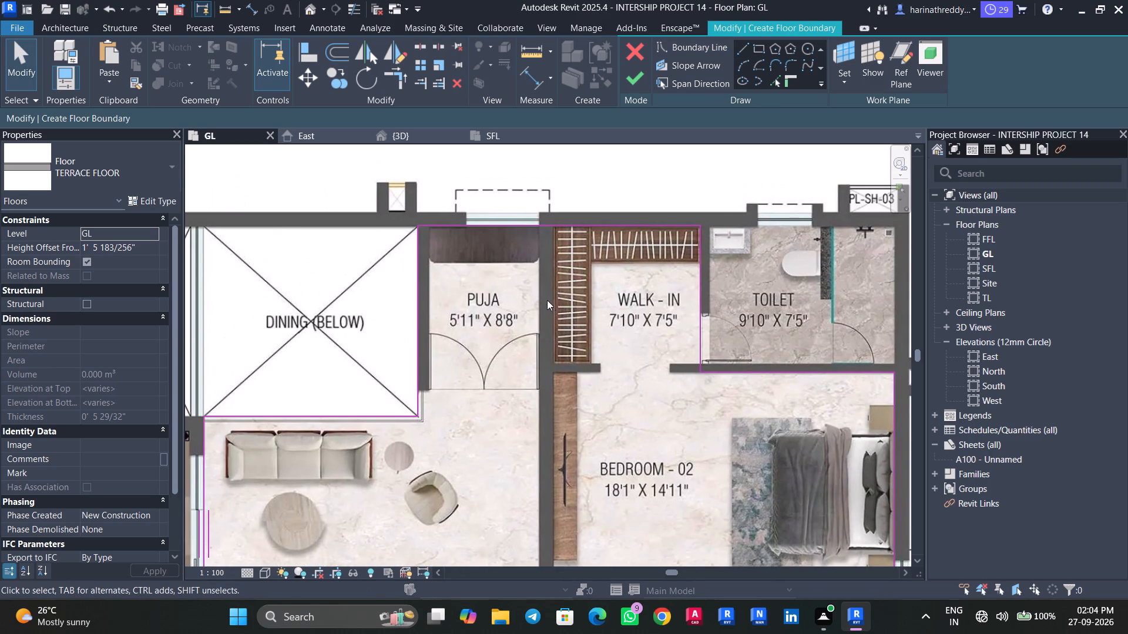
scroll(506, 292, down, 6)
middle_drag(512, 332, 535, 226)
scroll(541, 324, up, 1)
middle_drag(541, 320, 549, 243)
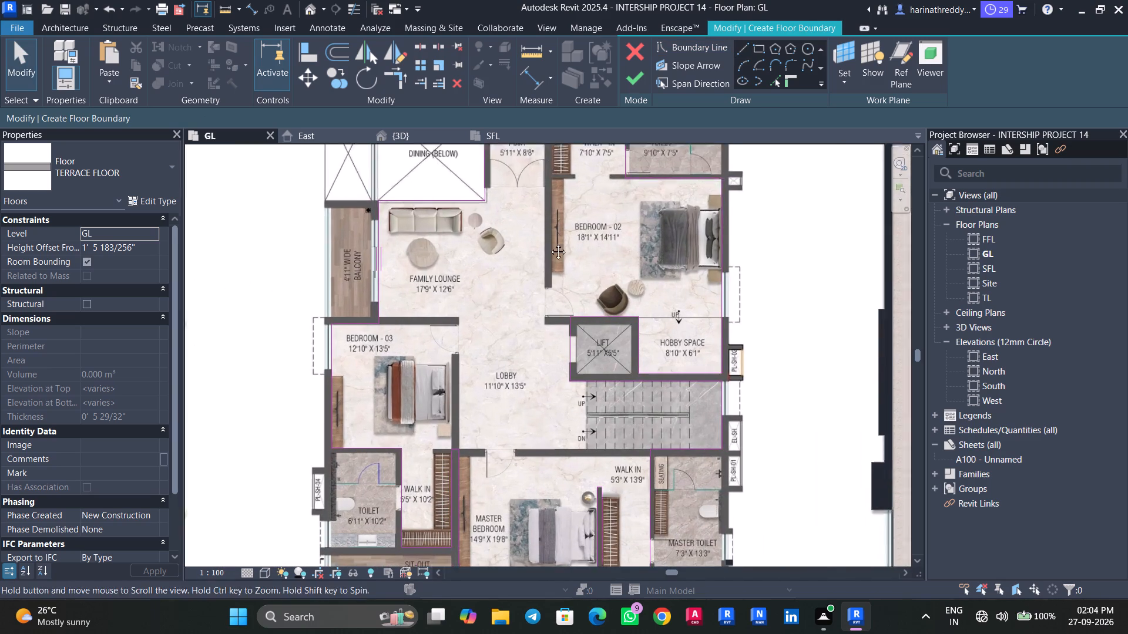
middle_drag(549, 243, 551, 218)
scroll(622, 274, up, 4)
middle_drag(607, 266, 597, 289)
scroll(637, 308, up, 5)
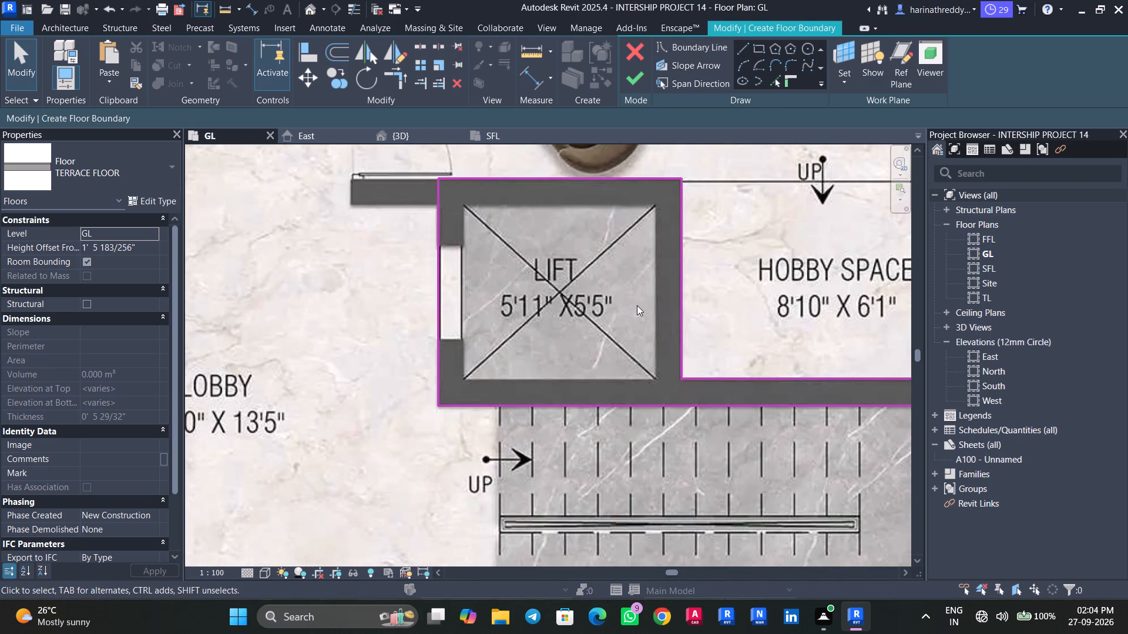
scroll(638, 305, down, 11)
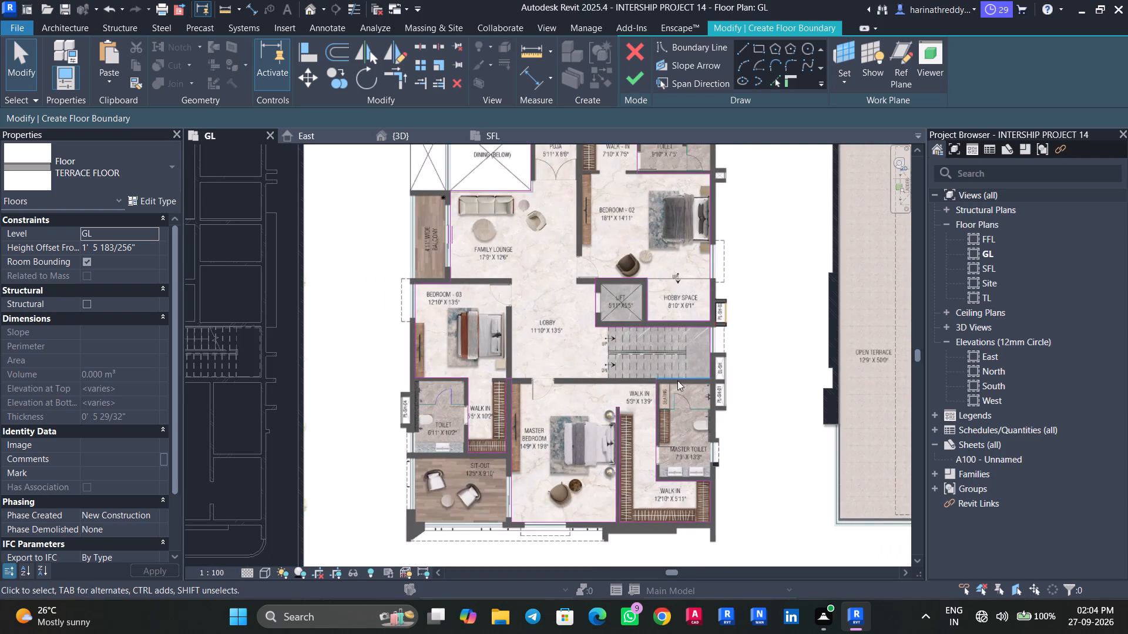
Examine the sketched floor boundary around the master bedroom, master toilet, walk-ins, Bedroom 03 and family lounge for completeness.
scroll(701, 360, up, 8)
scroll(645, 346, down, 4)
middle_drag(616, 368, 627, 299)
scroll(625, 369, up, 2)
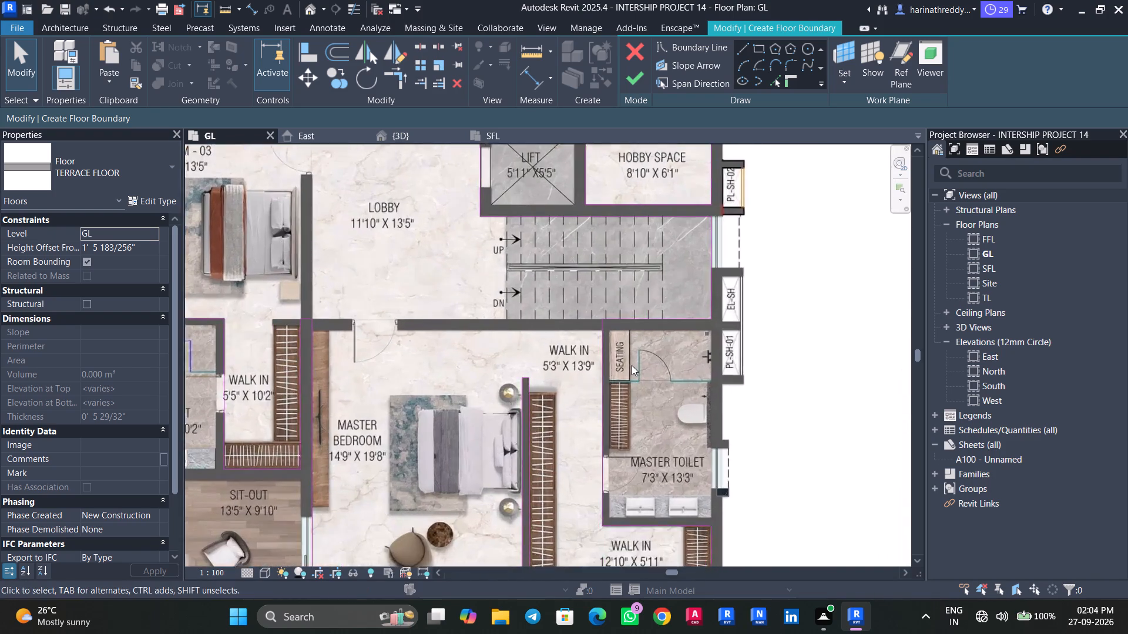
scroll(632, 365, up, 4)
middle_drag(640, 387, 622, 290)
scroll(623, 305, up, 1)
scroll(644, 343, down, 8)
middle_drag(645, 382, 643, 302)
scroll(631, 322, up, 6)
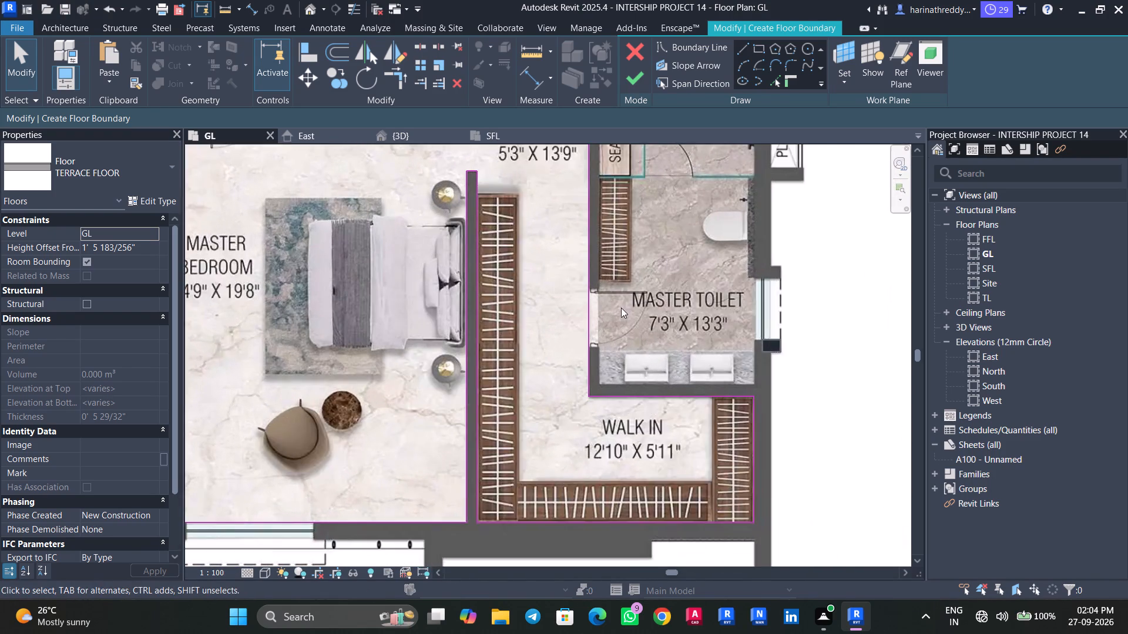
scroll(621, 308, down, 7)
middle_drag(577, 323, 603, 284)
scroll(600, 270, up, 10)
middle_drag(535, 259, 547, 302)
scroll(542, 291, down, 2)
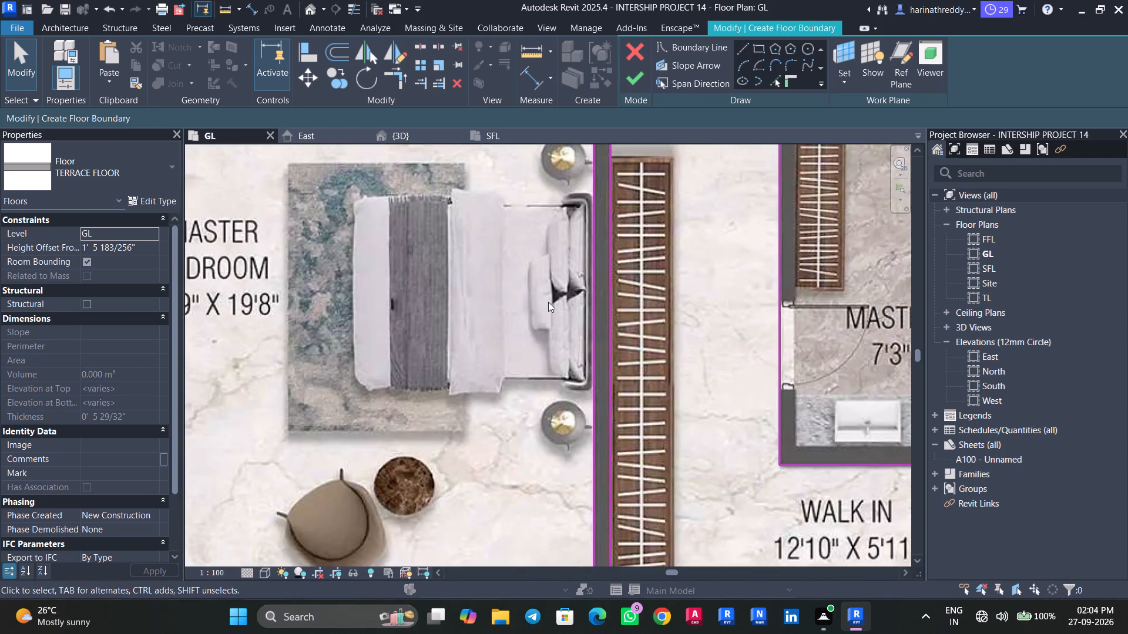
scroll(548, 302, down, 4)
middle_drag(483, 365, 512, 349)
scroll(435, 367, up, 5)
middle_drag(438, 356, 461, 437)
scroll(467, 404, down, 3)
scroll(467, 405, up, 1)
scroll(467, 405, down, 1)
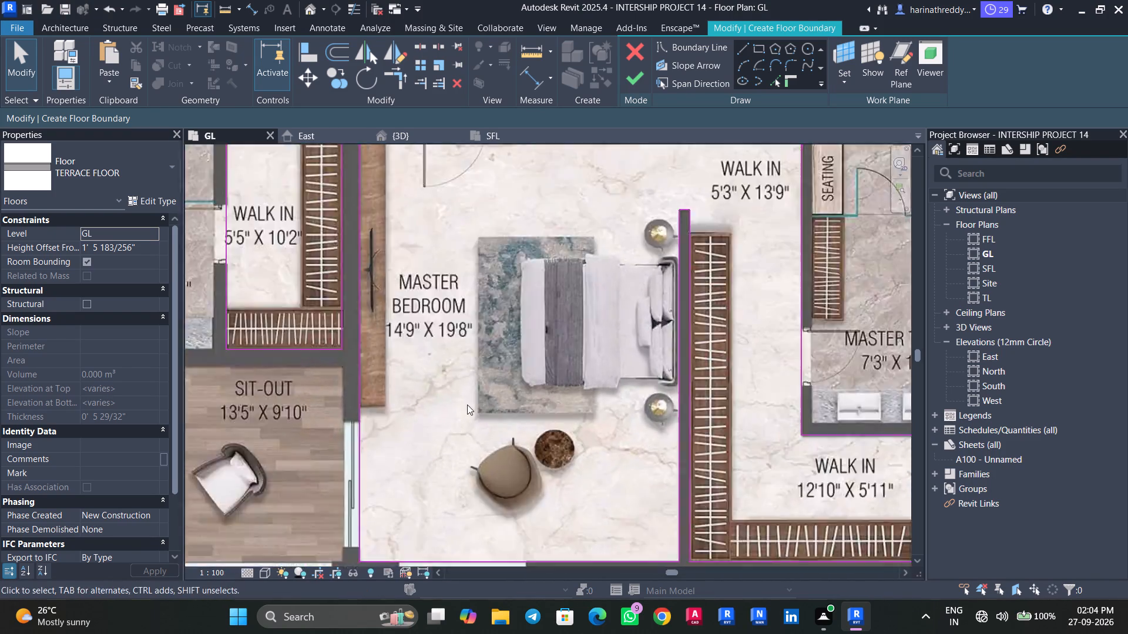
scroll(467, 404, down, 1)
scroll(467, 392, up, 1)
scroll(467, 392, down, 1)
middle_drag(466, 354, 485, 446)
scroll(485, 448, down, 1)
middle_drag(476, 369, 488, 434)
scroll(446, 332, up, 8)
middle_drag(446, 332, 548, 306)
scroll(548, 306, down, 5)
scroll(548, 308, up, 1)
scroll(548, 307, down, 2)
scroll(549, 307, up, 1)
scroll(549, 307, down, 1)
scroll(549, 307, up, 1)
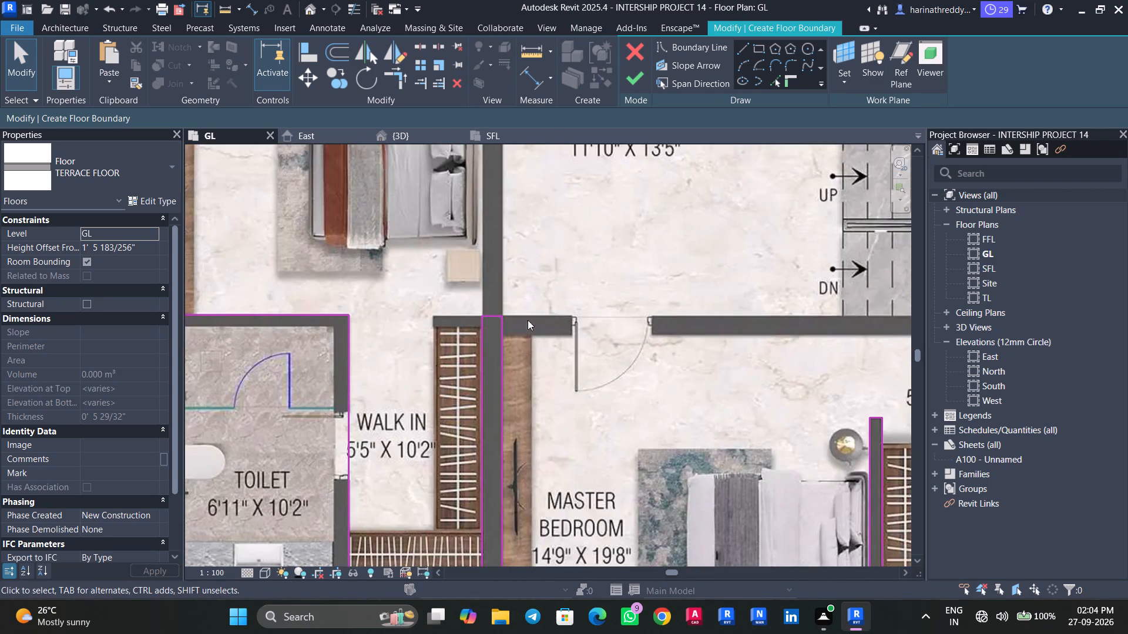
middle_drag(417, 370, 454, 348)
scroll(454, 348, down, 6)
scroll(454, 348, up, 1)
scroll(454, 348, down, 5)
scroll(454, 348, up, 1)
middle_drag(454, 348, 456, 423)
middle_drag(440, 341, 440, 415)
scroll(430, 361, up, 5)
middle_click(430, 361)
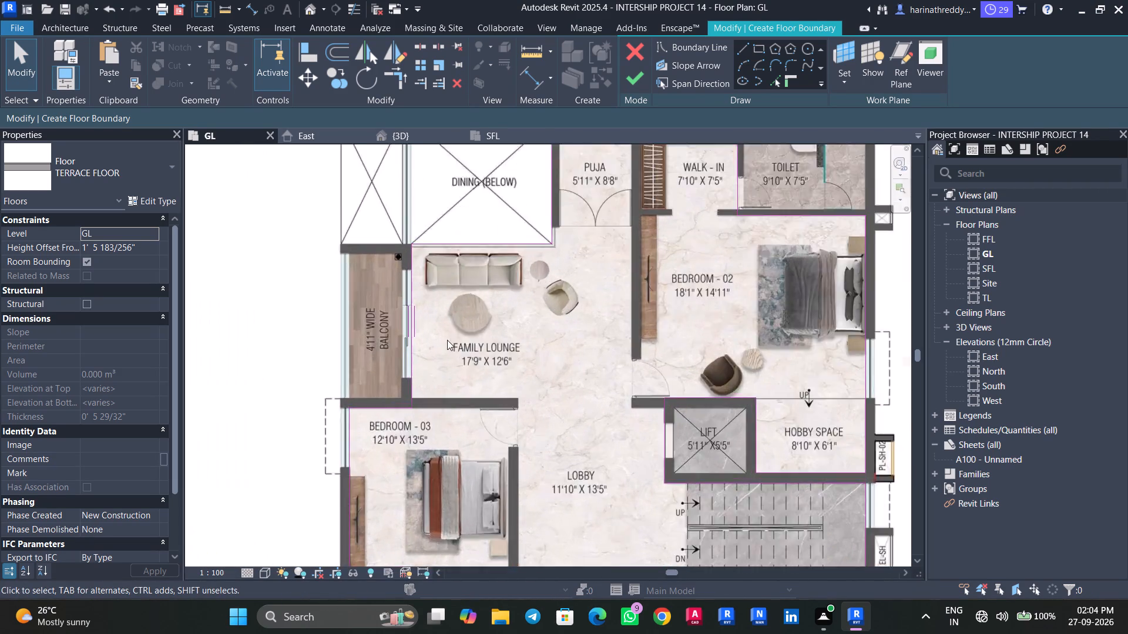
scroll(447, 340, up, 6)
scroll(448, 339, down, 10)
middle_drag(449, 342, 453, 377)
scroll(456, 366, down, 5)
scroll(456, 366, up, 1)
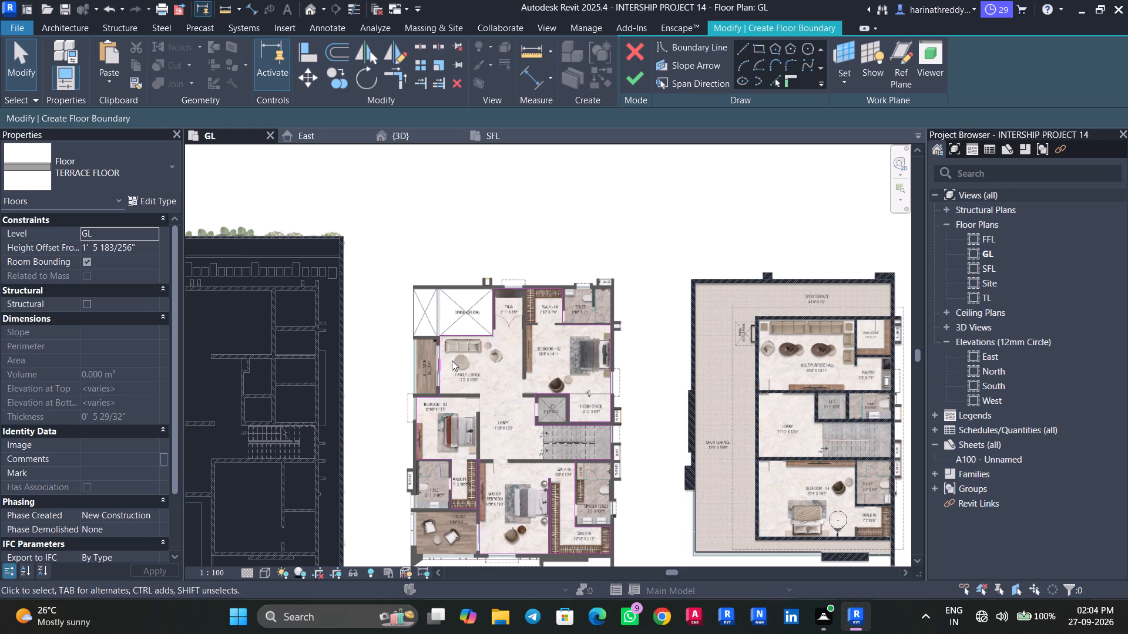
Recheck the boundary lines from the dining void and balcony wall down to the sit-out, master bedroom and lobby.
scroll(492, 334, up, 7)
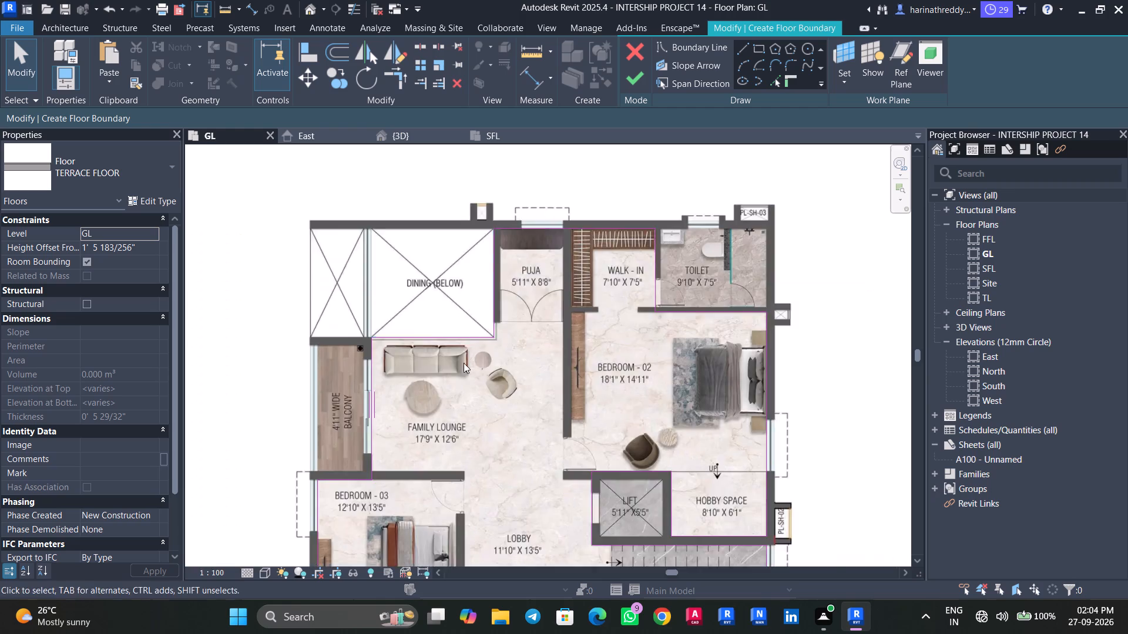
scroll(464, 363, up, 4)
scroll(460, 365, down, 1)
scroll(421, 392, up, 1)
middle_drag(421, 393, 543, 300)
middle_drag(471, 265, 485, 317)
scroll(486, 287, down, 1)
scroll(486, 286, up, 6)
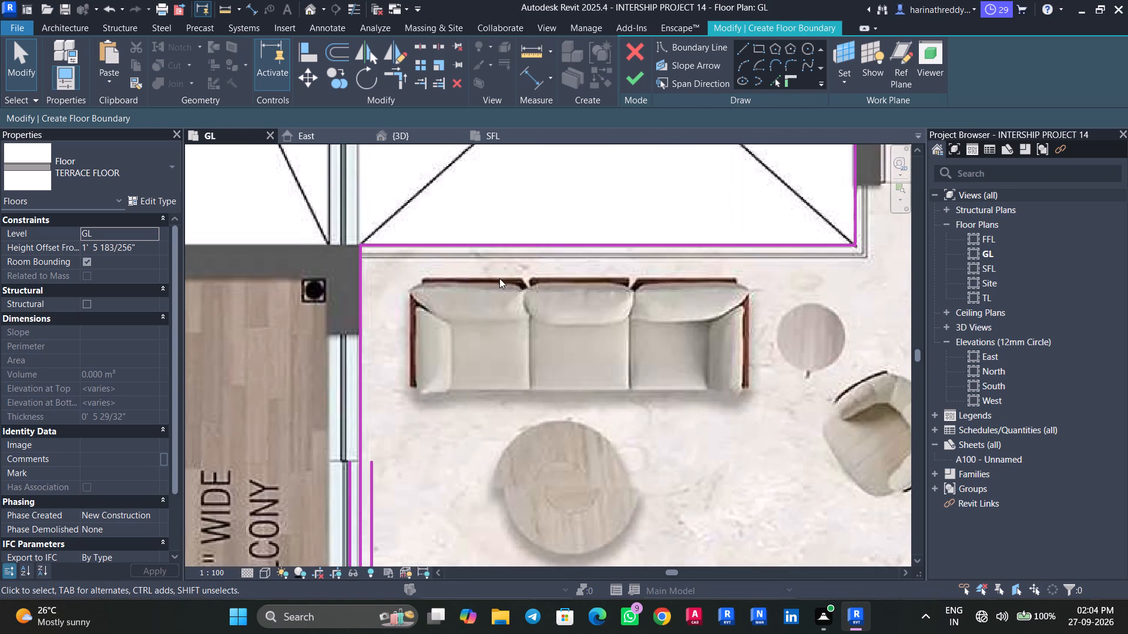
scroll(499, 278, down, 8)
middle_drag(509, 376, 534, 311)
scroll(447, 340, up, 3)
scroll(529, 362, down, 2)
middle_drag(536, 390, 536, 215)
scroll(559, 347, up, 1)
middle_drag(559, 347, 550, 313)
scroll(551, 332, down, 3)
middle_drag(569, 387, 549, 299)
scroll(565, 367, up, 4)
middle_drag(565, 367, 551, 305)
scroll(549, 312, down, 2)
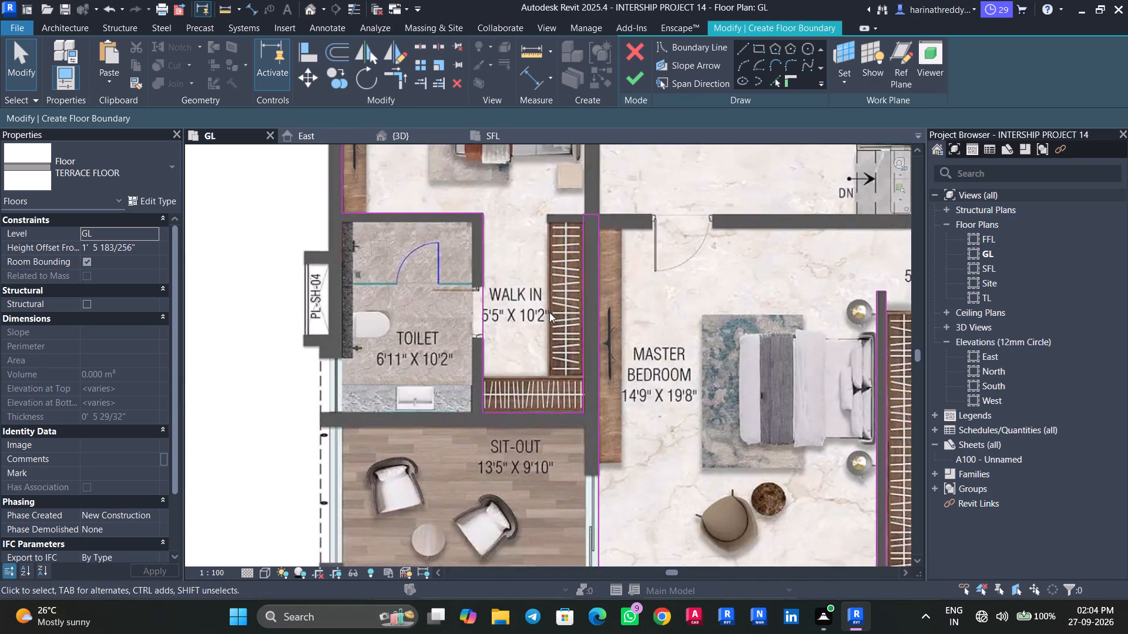
scroll(549, 312, down, 2)
scroll(625, 367, up, 5)
middle_drag(616, 385, 604, 277)
scroll(603, 312, down, 4)
middle_drag(605, 322, 603, 354)
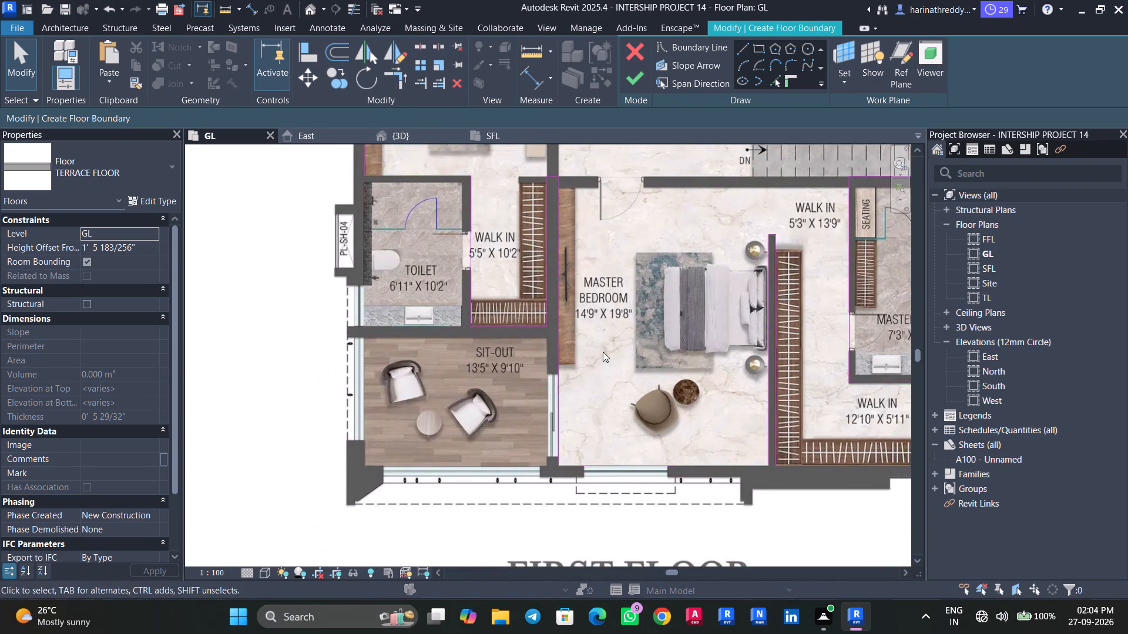
middle_drag(601, 360, 553, 454)
middle_drag(579, 391, 563, 441)
middle_drag(623, 384, 615, 404)
scroll(615, 404, down, 1)
scroll(710, 367, up, 1)
middle_drag(710, 369, 685, 411)
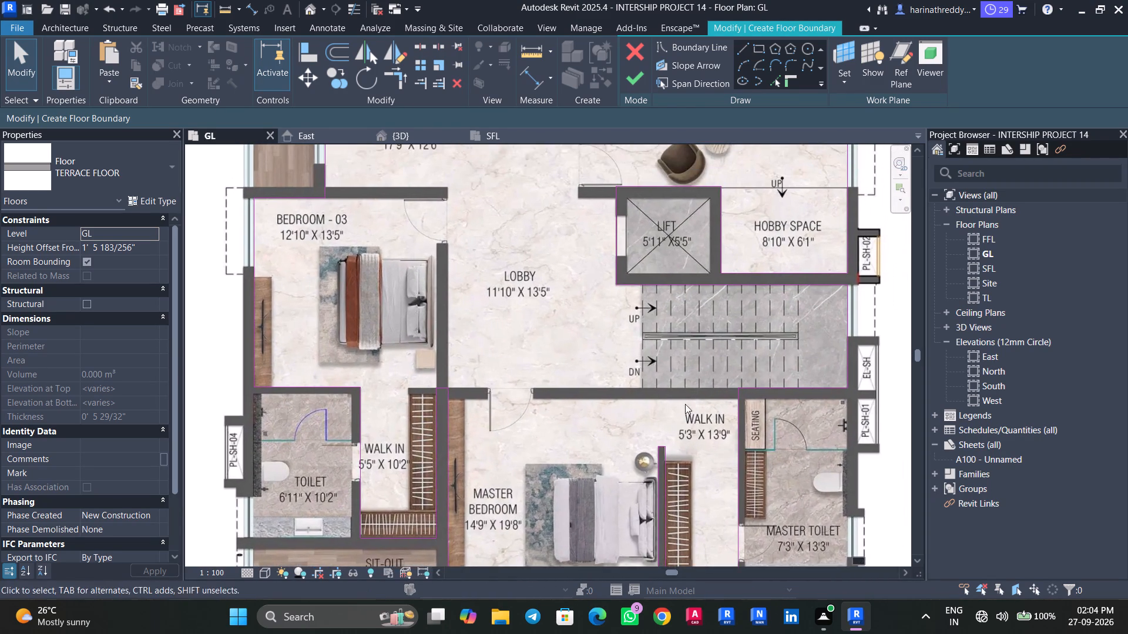
middle_drag(667, 367, 660, 403)
scroll(653, 386, down, 3)
middle_drag(643, 377, 643, 424)
scroll(654, 354, up, 2)
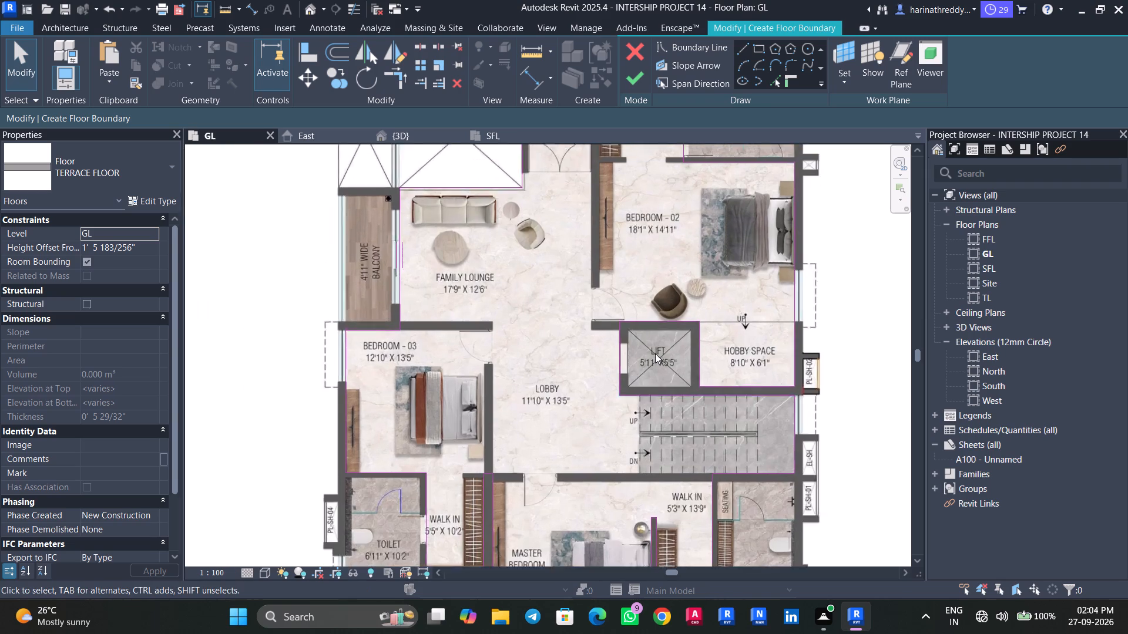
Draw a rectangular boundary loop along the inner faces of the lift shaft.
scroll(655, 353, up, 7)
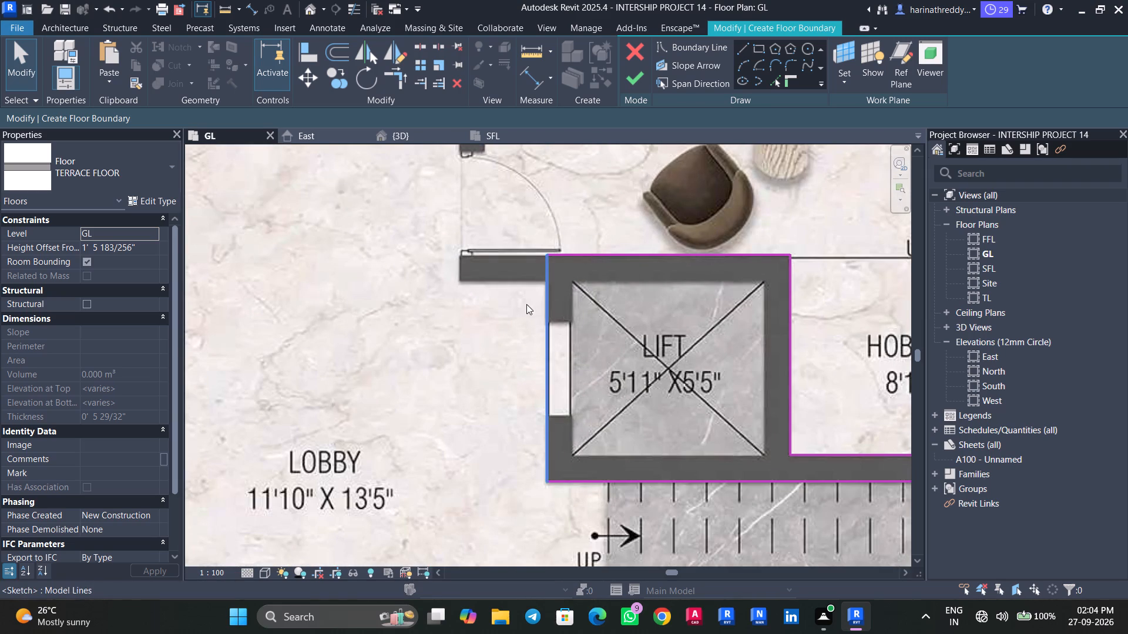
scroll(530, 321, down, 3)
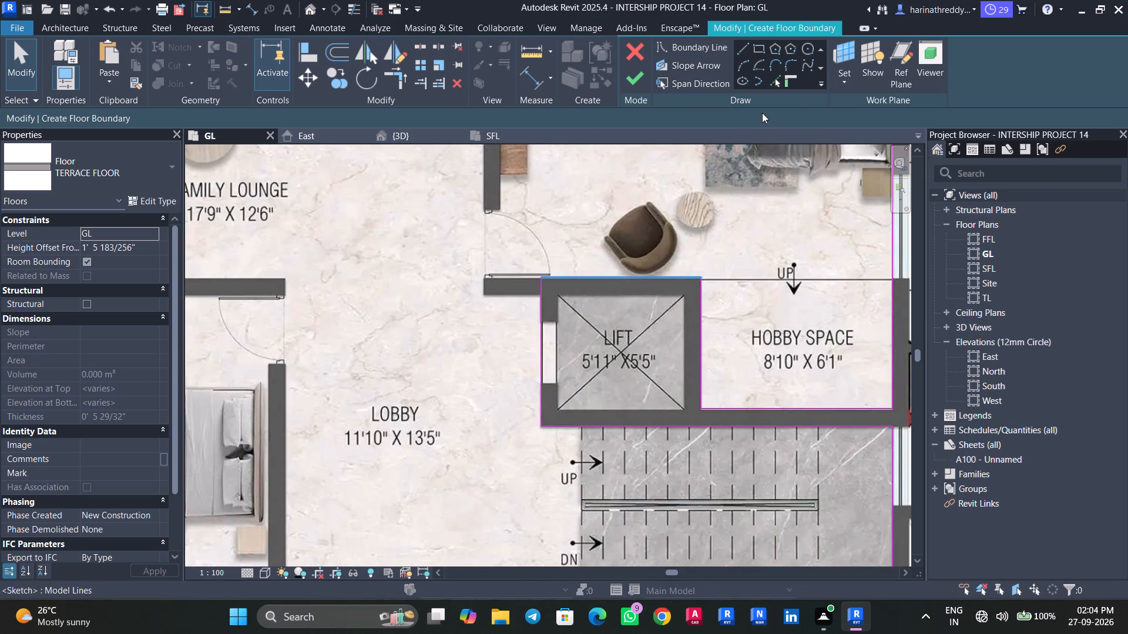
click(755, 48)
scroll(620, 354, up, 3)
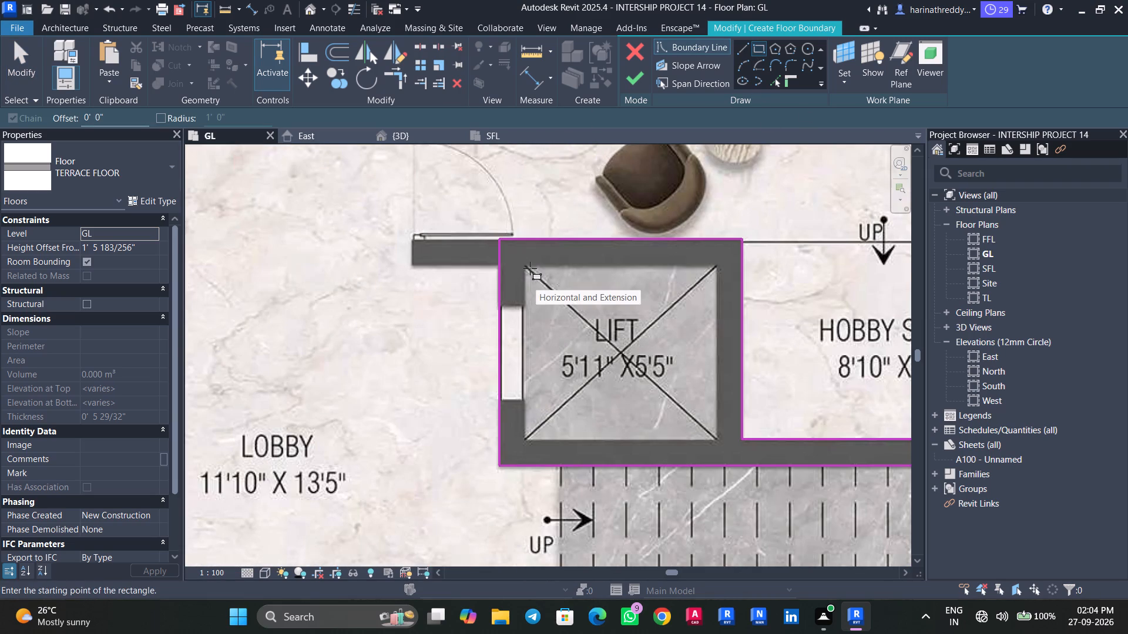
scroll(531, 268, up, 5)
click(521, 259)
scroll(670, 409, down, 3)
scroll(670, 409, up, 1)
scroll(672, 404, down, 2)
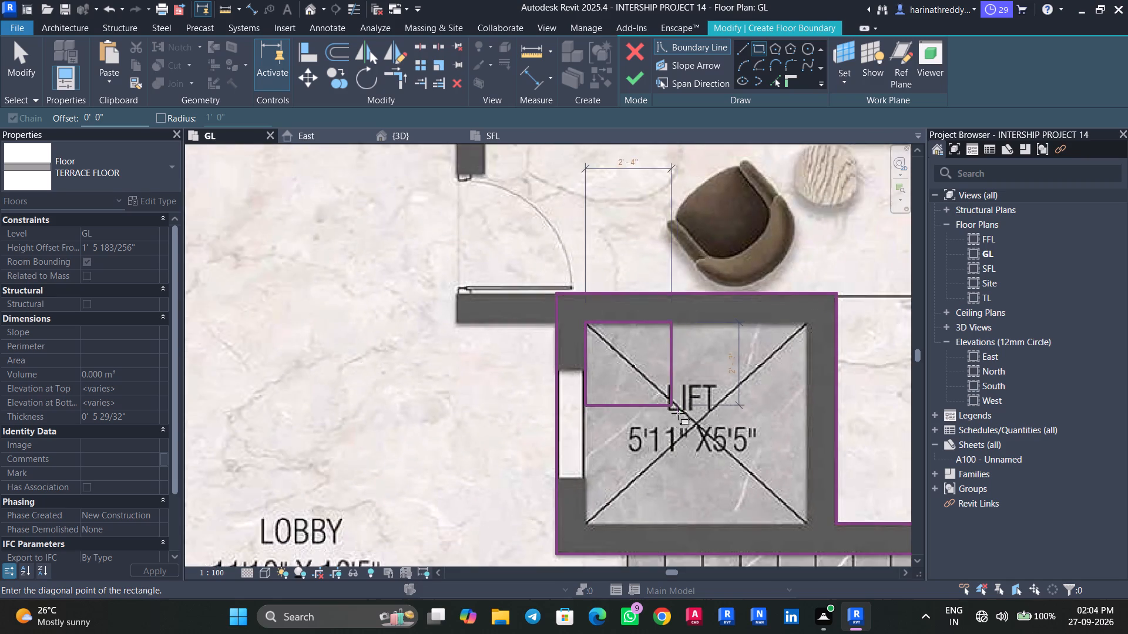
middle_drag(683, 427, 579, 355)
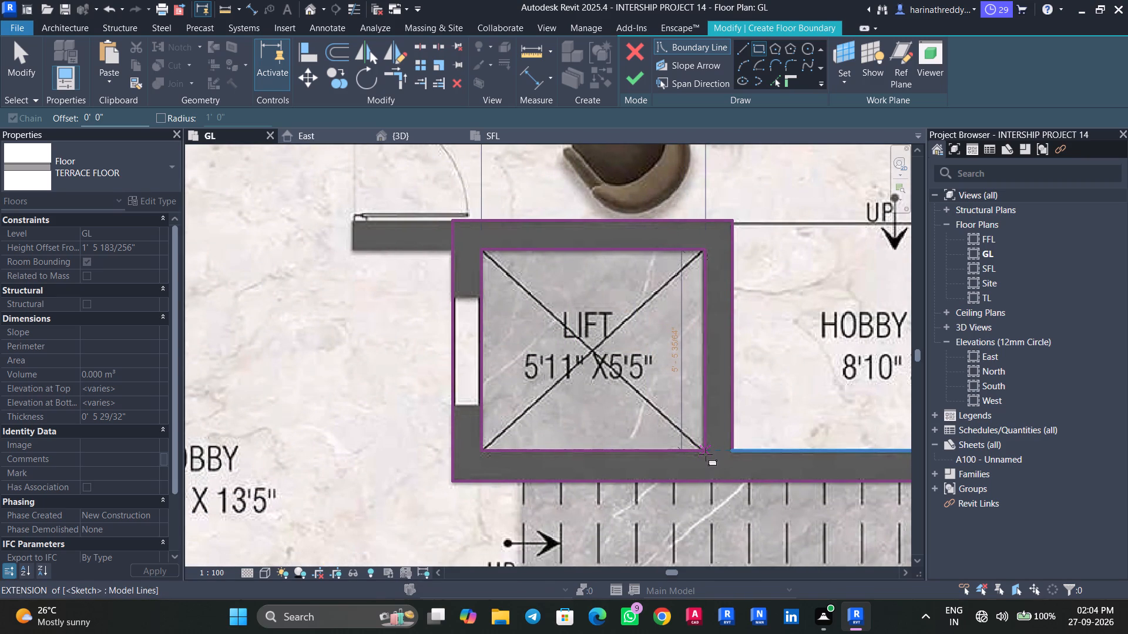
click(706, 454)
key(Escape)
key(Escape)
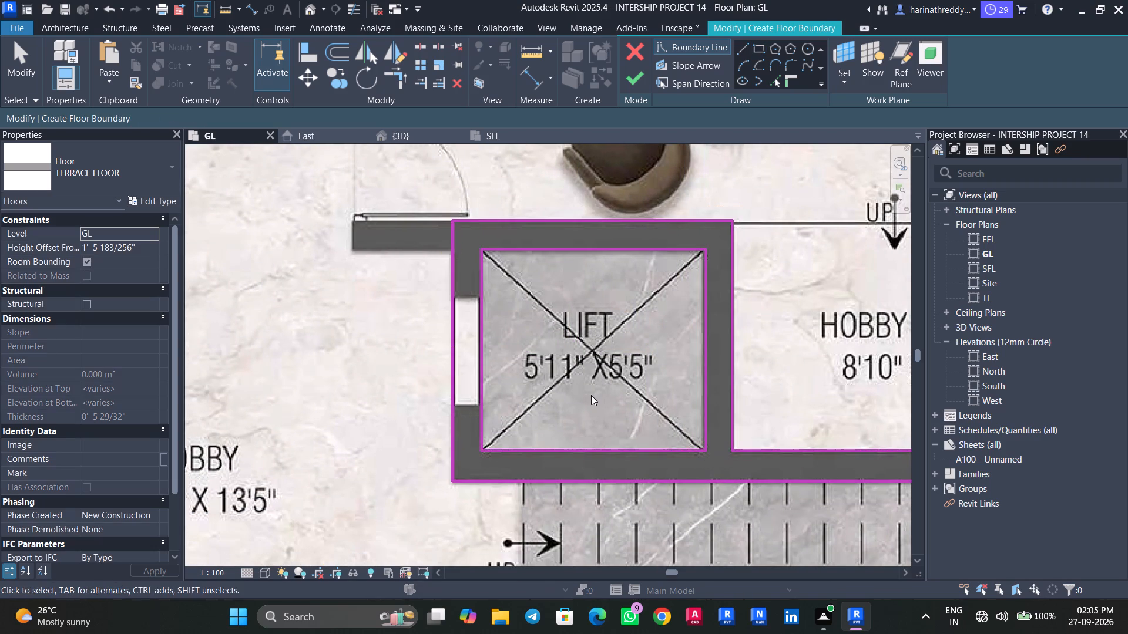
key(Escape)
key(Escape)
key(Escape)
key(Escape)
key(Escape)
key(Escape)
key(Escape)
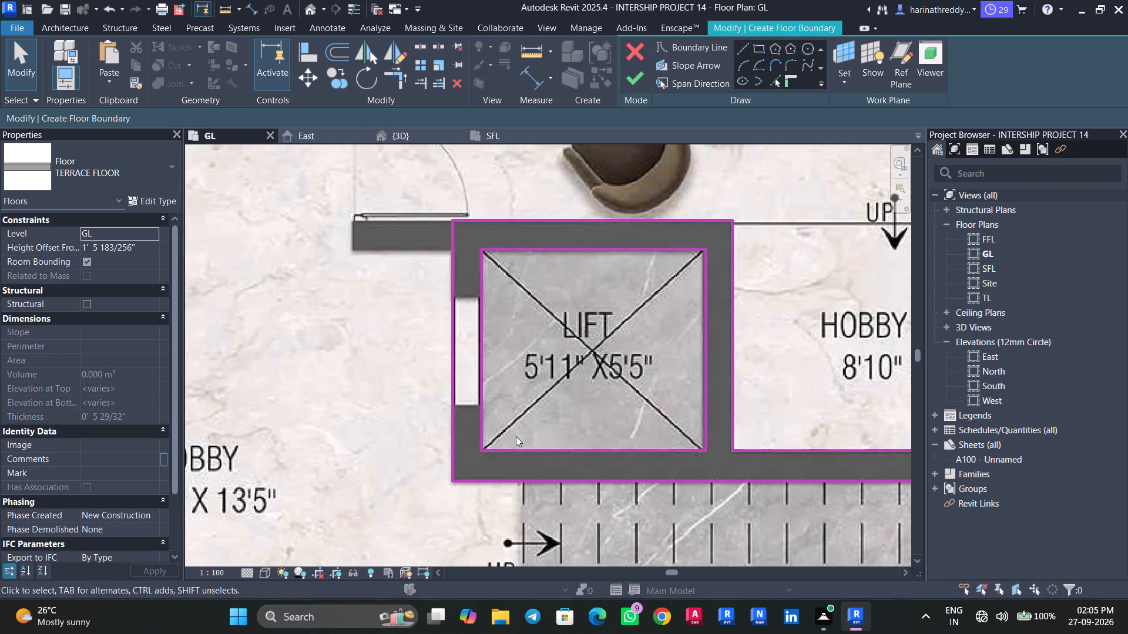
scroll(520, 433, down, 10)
Finish the boundary sketch to create the first-floor TERRACE FLOOR slab.
click(629, 82)
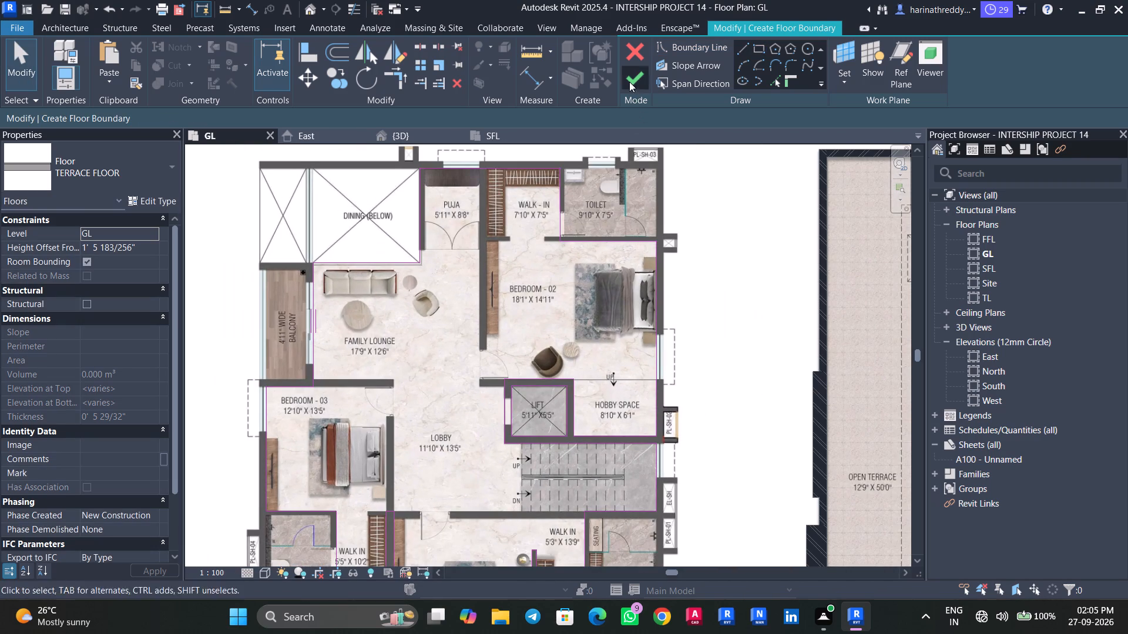
click(747, 373)
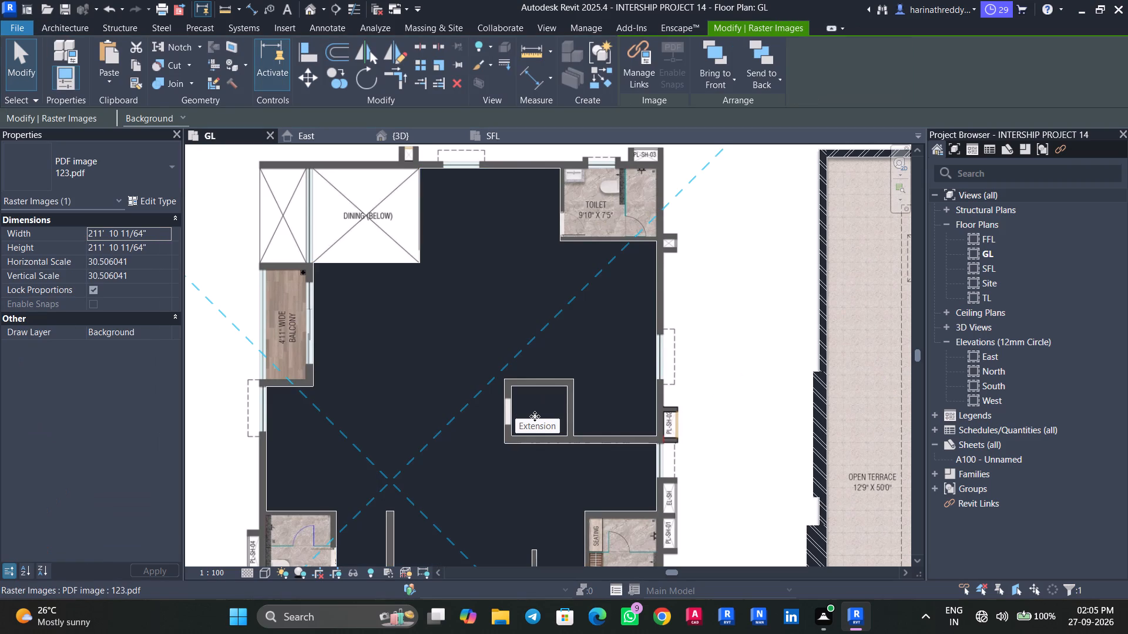
Reopen the first-floor slab's boundary for editing and delete the rectangular loop inside the lift shaft.
key(Tab)
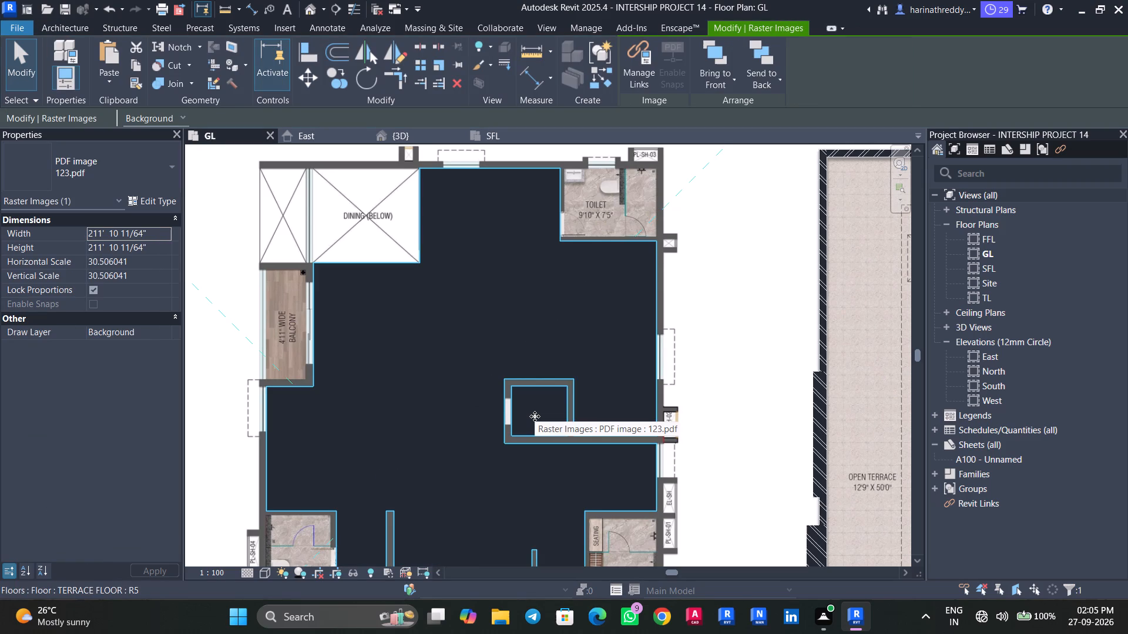
click(535, 416)
scroll(540, 417, up, 5)
middle_drag(544, 418, 559, 350)
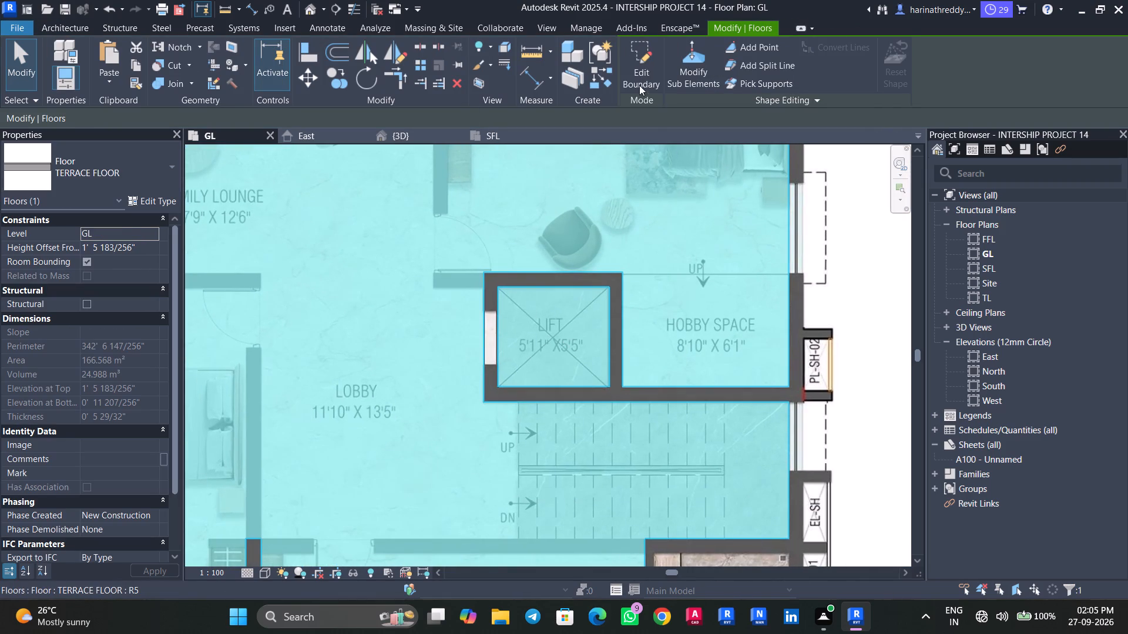
click(646, 77)
scroll(533, 338, down, 4)
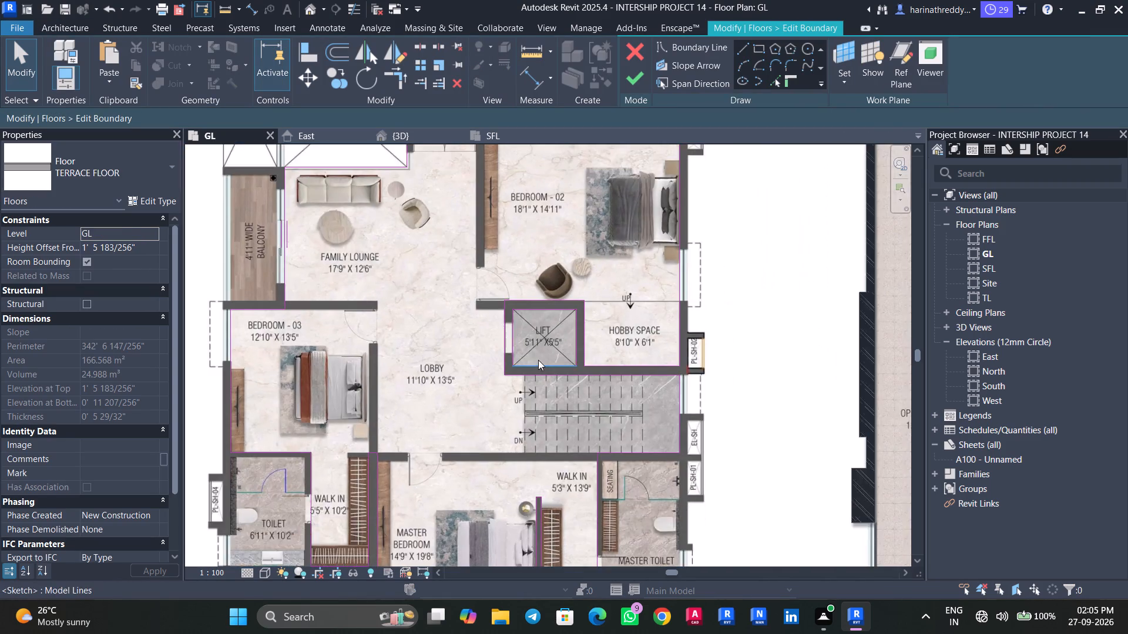
scroll(538, 360, up, 5)
scroll(623, 381, up, 4)
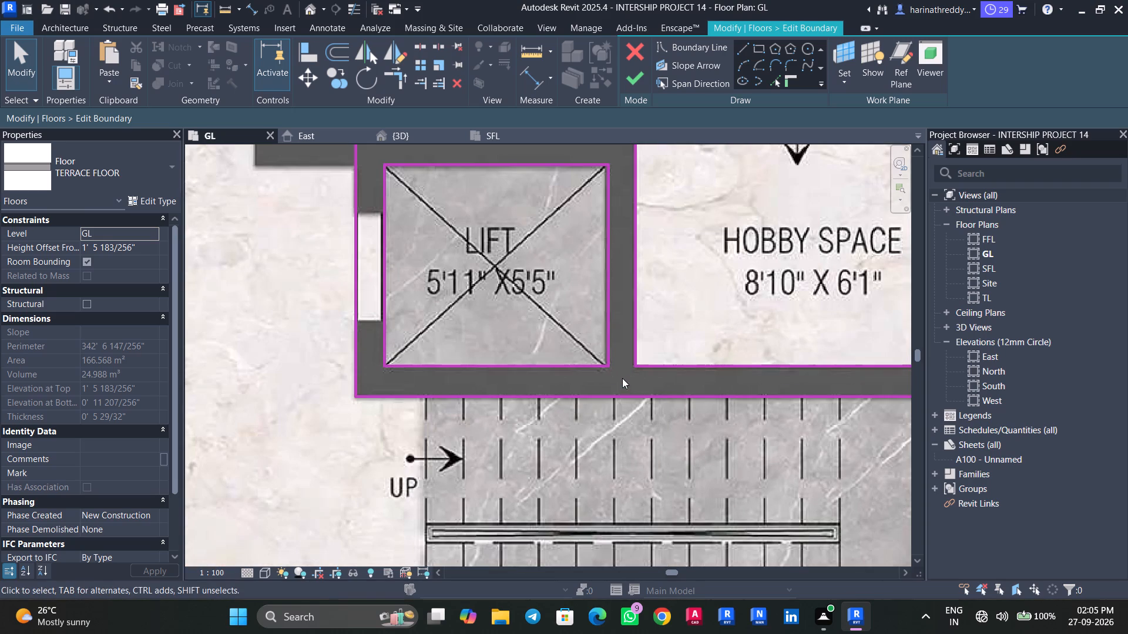
drag(622, 378, 379, 160)
scroll(447, 230, down, 4)
key(Delete)
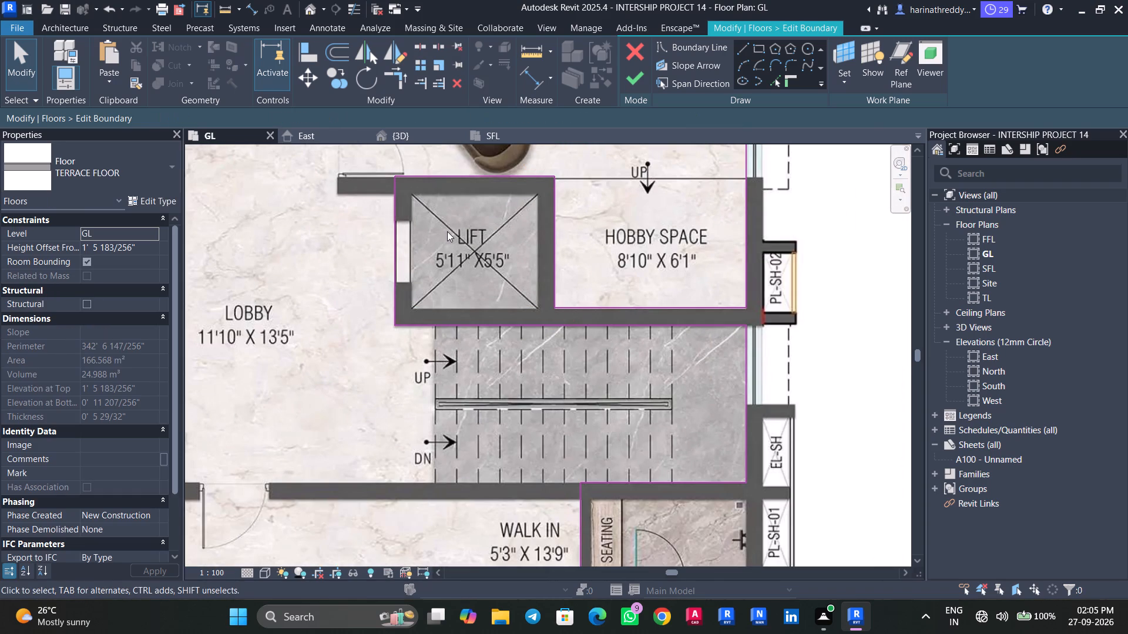
Move the lift's lobby, Bedroom 02 and hobby space boundary edges to the shaft's inner faces, about 6'-1" wide, and finish the boundary edit.
scroll(466, 220, down, 5)
scroll(440, 212, up, 6)
click(422, 230)
scroll(423, 238, up, 4)
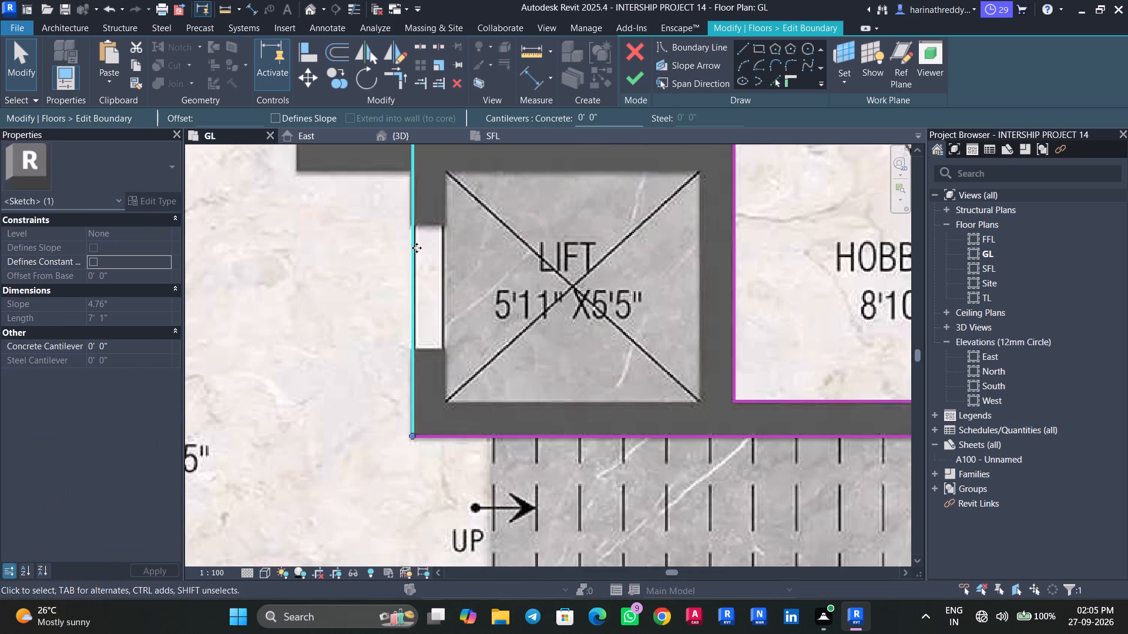
drag(412, 254, 443, 254)
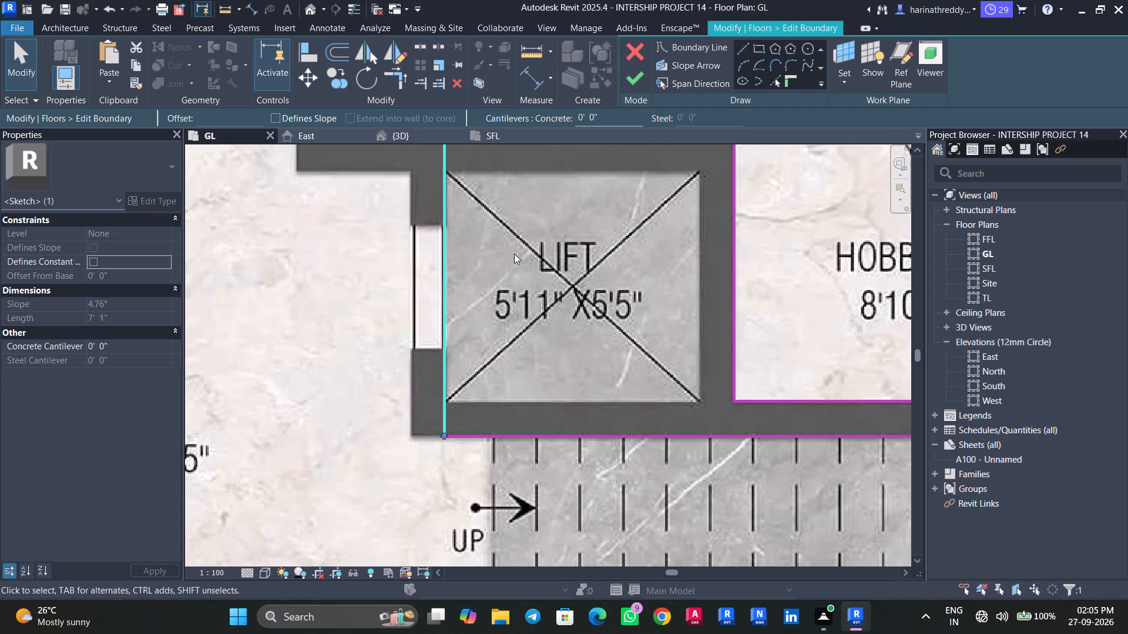
middle_drag(514, 254, 490, 347)
click(512, 234)
drag(519, 228, 519, 259)
click(706, 338)
drag(708, 343, 704, 343)
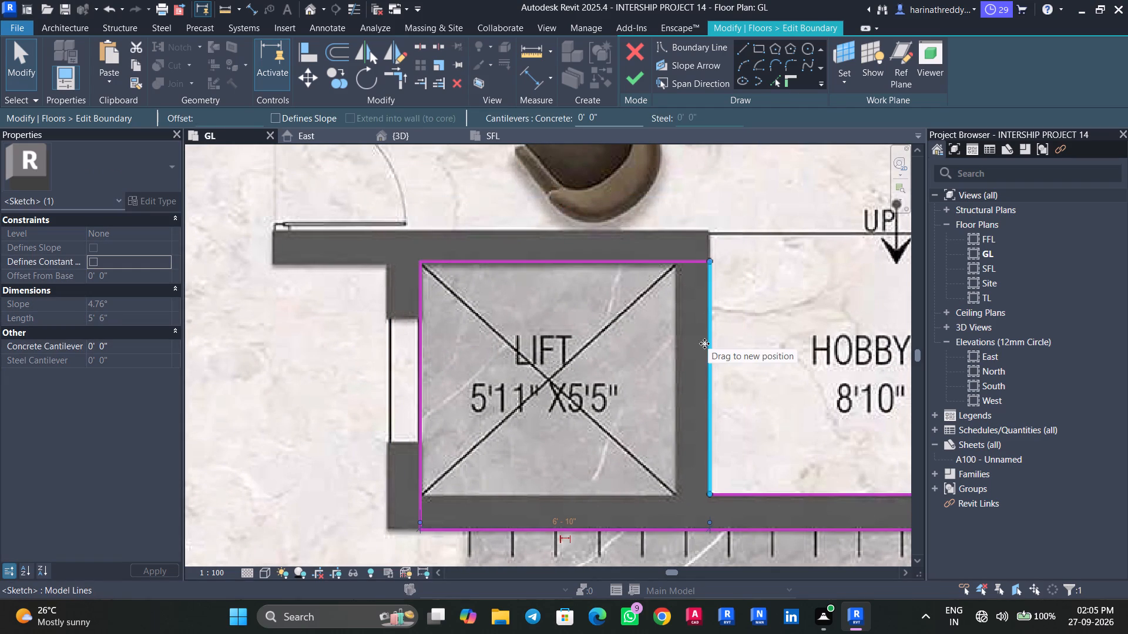
drag(704, 343, 676, 343)
scroll(730, 335, down, 5)
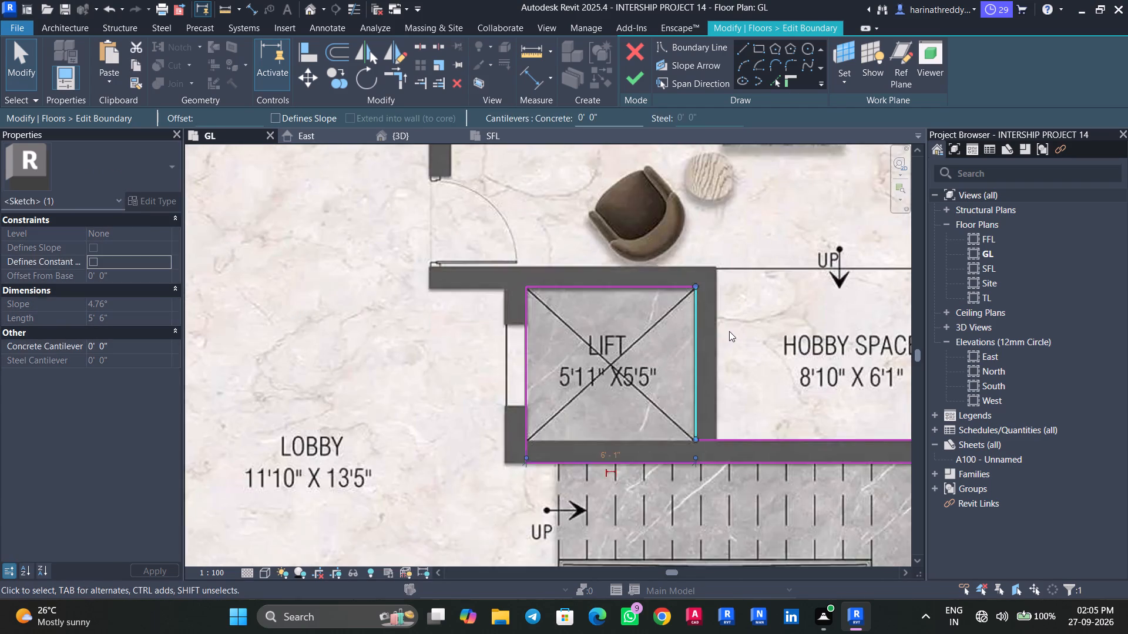
click(729, 327)
scroll(729, 327, down, 6)
middle_drag(729, 322, 657, 348)
click(642, 81)
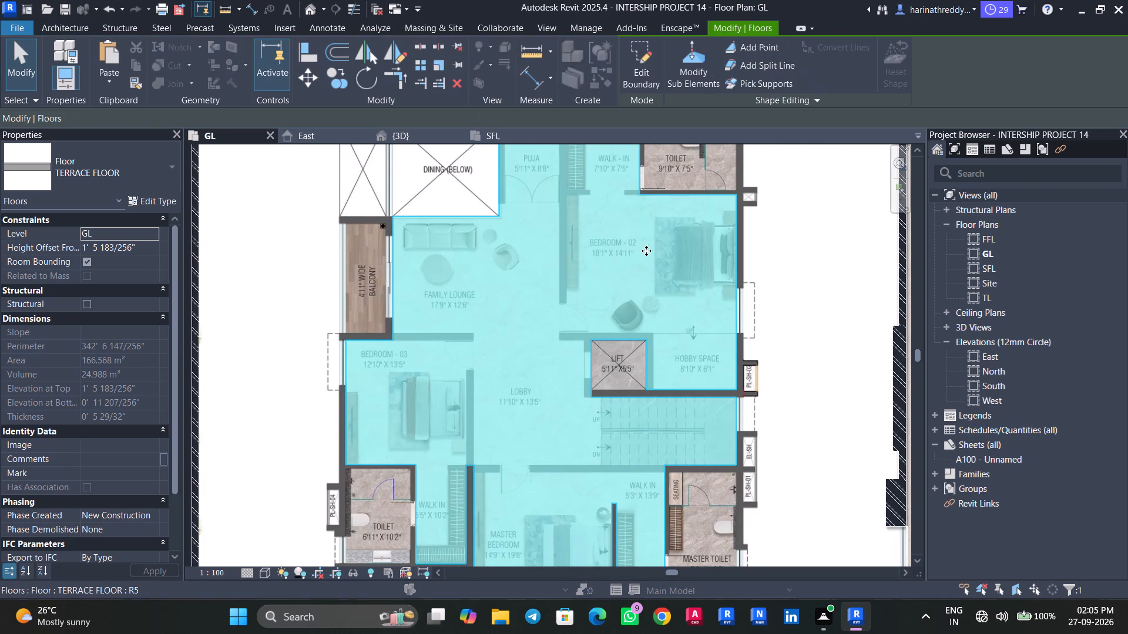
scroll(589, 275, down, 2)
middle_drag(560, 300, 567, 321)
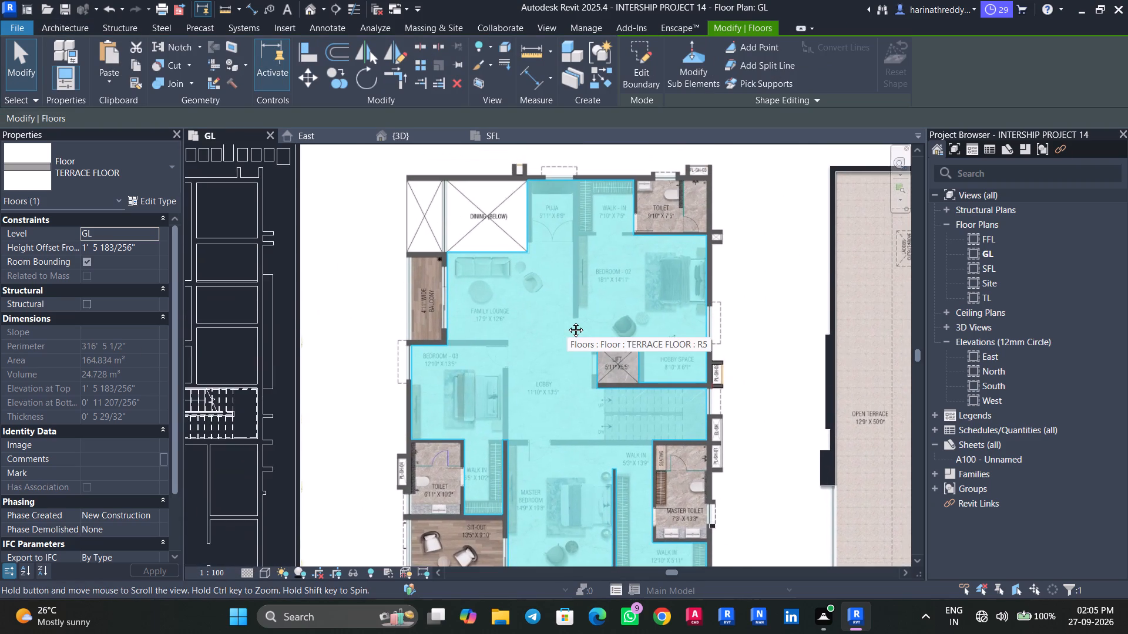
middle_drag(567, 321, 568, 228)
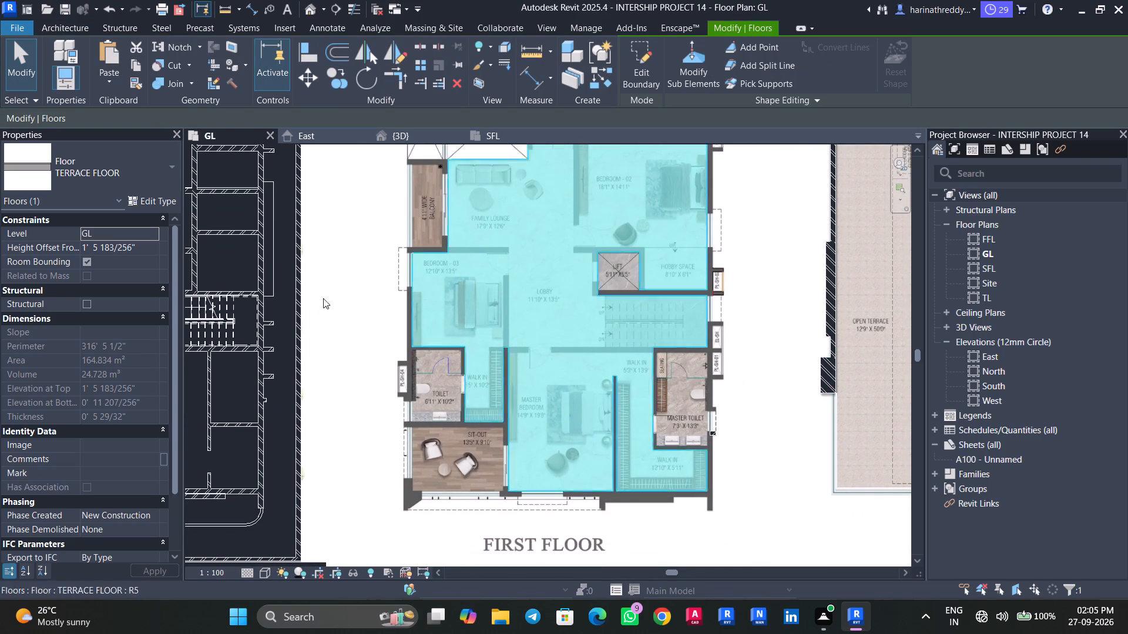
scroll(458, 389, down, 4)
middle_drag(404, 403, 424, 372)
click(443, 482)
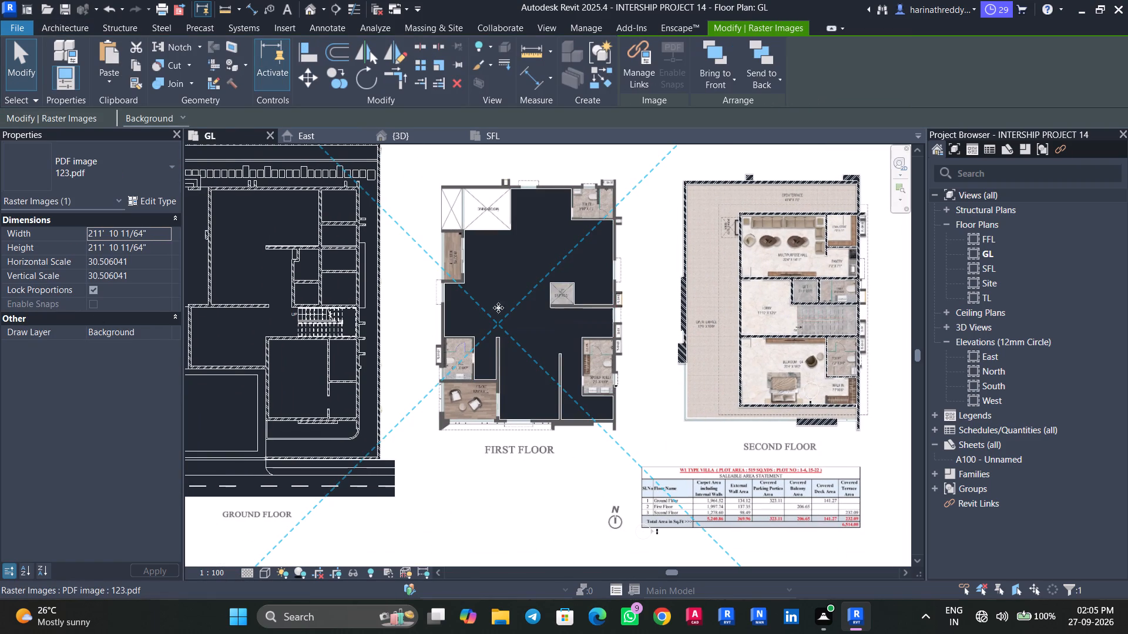
Start a WIDE BALCONY FLOOR slab and draw a rectangular boundary about 5'-10" by 13'-7" around the first floor's 4'11" wide balcony.
key(Escape)
key(Escape)
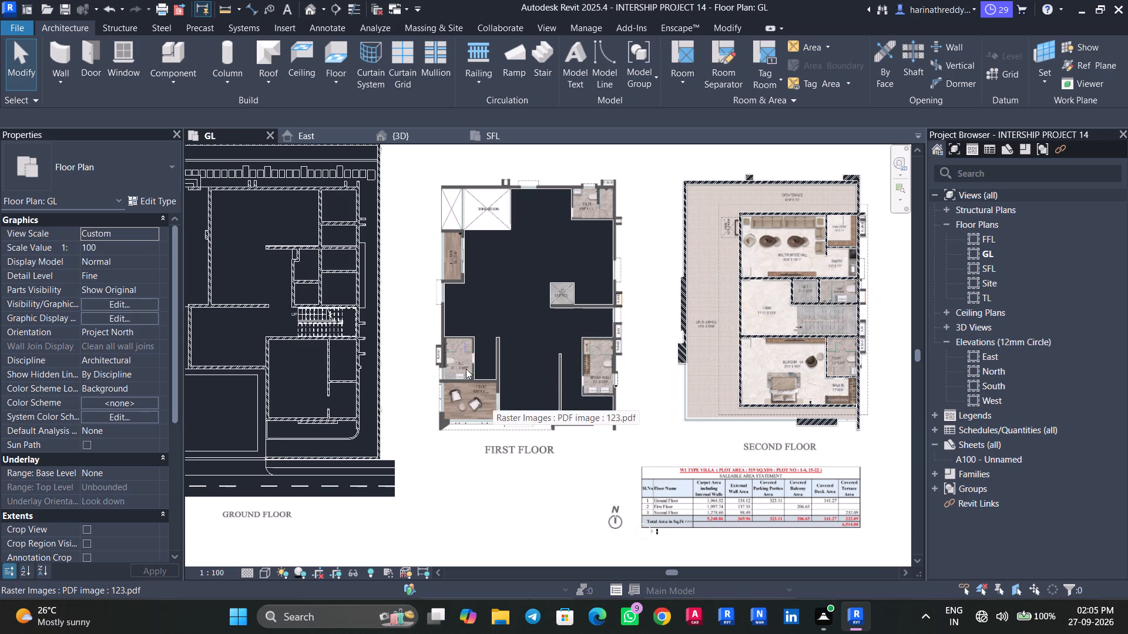
key(Tab)
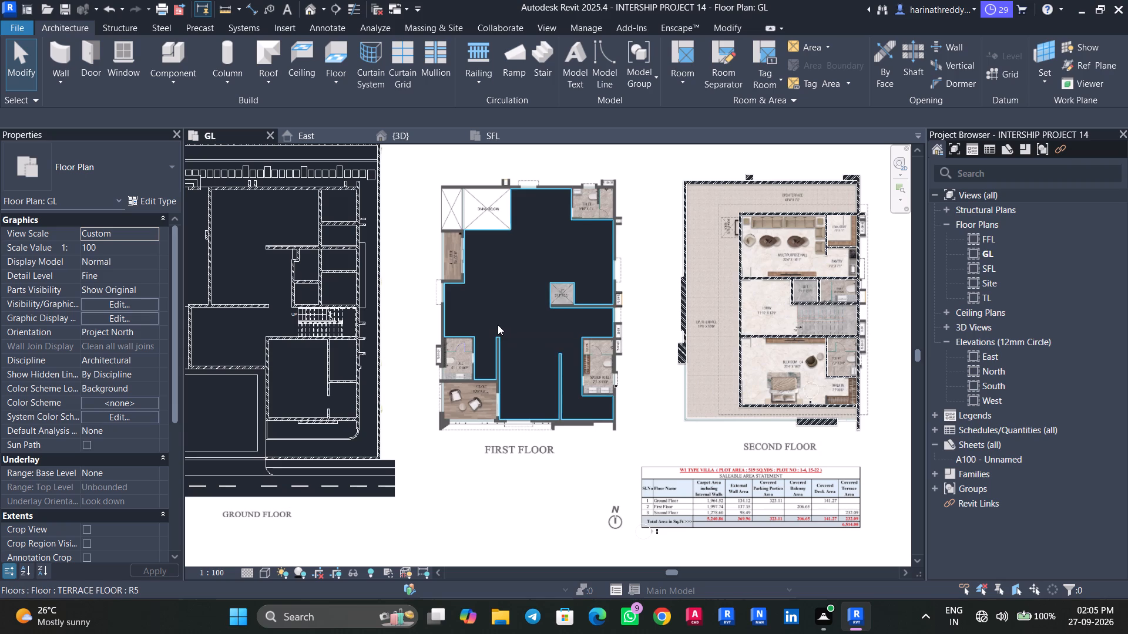
key(Tab)
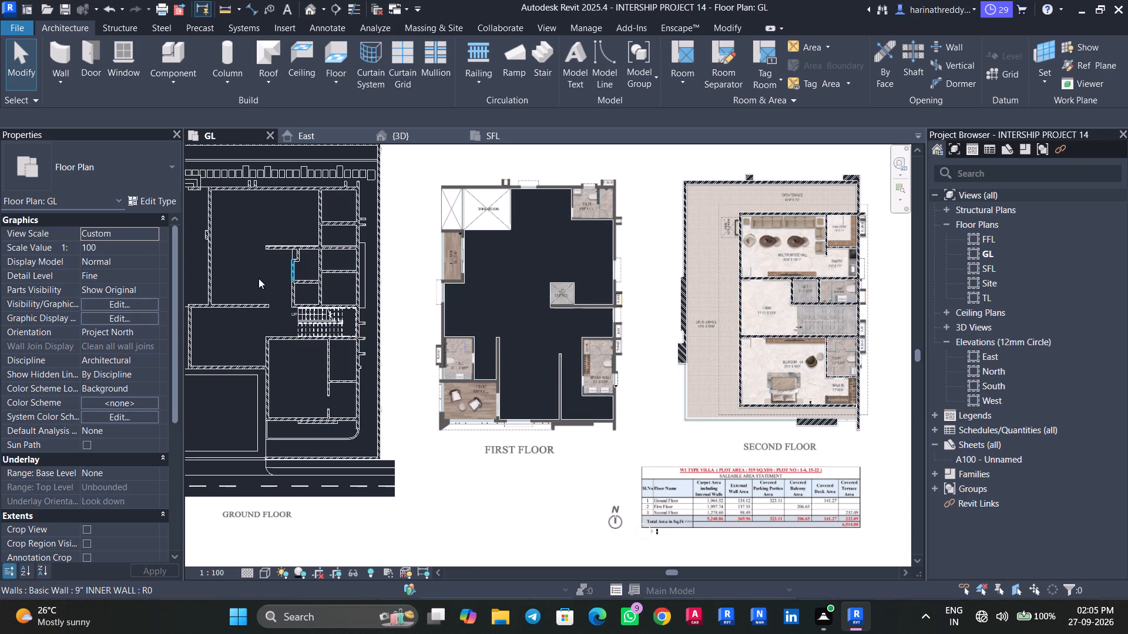
scroll(249, 272, up, 3)
scroll(563, 247, up, 5)
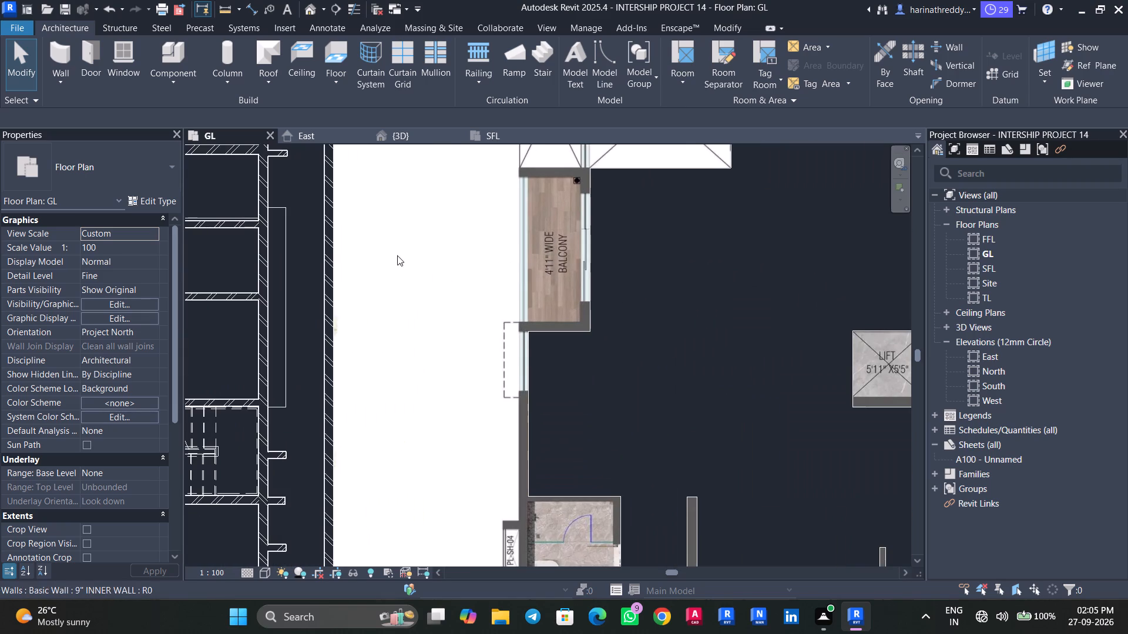
click(326, 87)
click(334, 103)
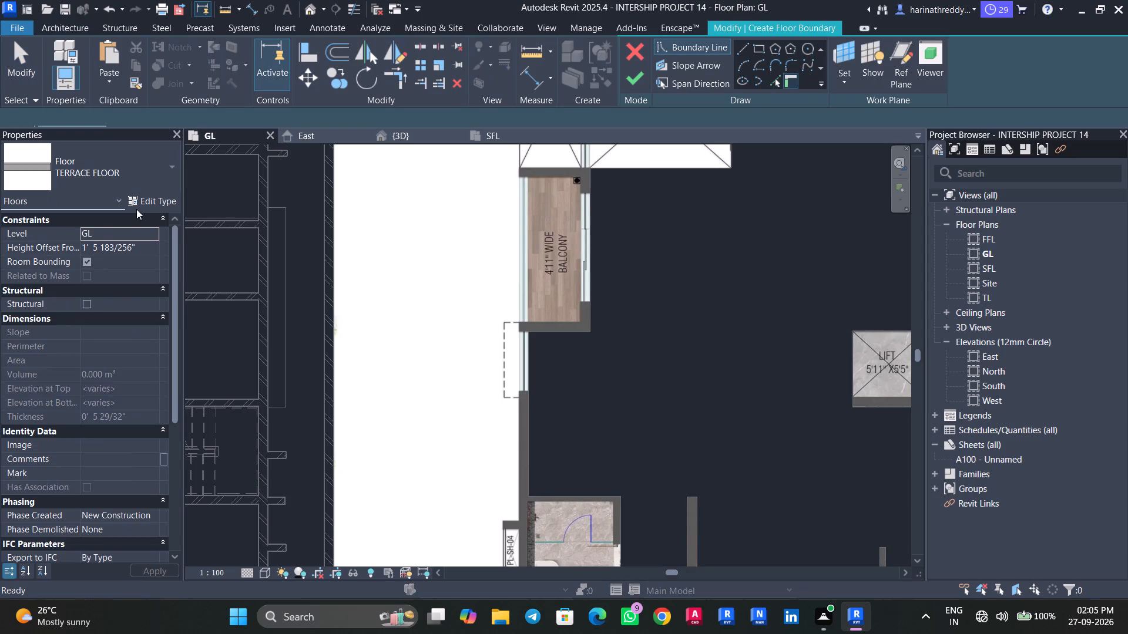
click(170, 161)
scroll(96, 313, up, 3)
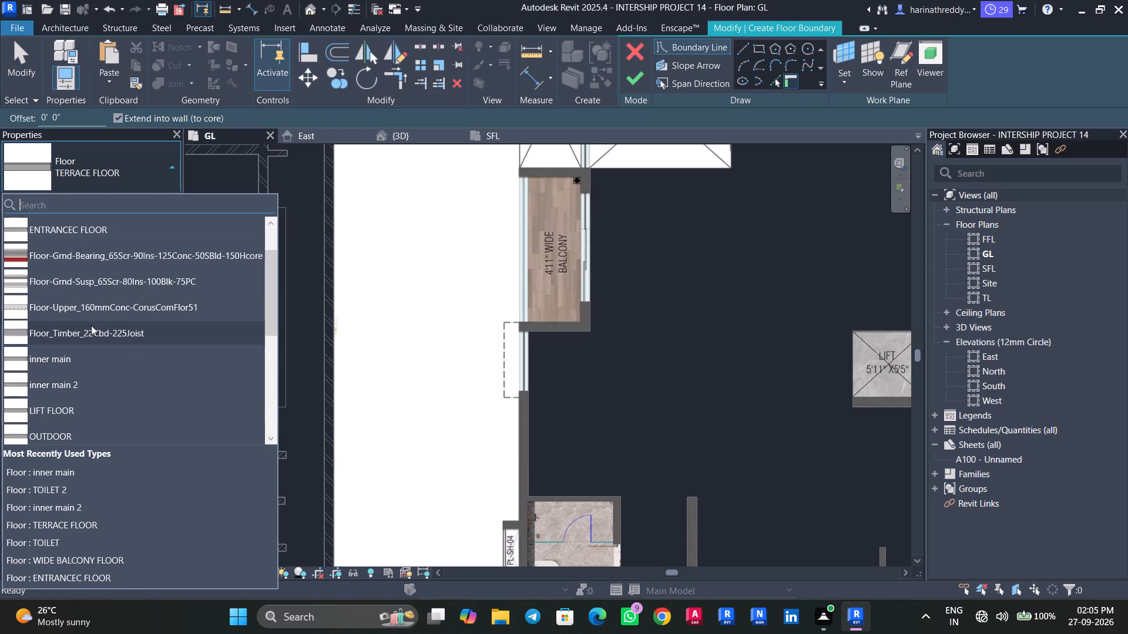
scroll(91, 325, up, 6)
scroll(91, 325, down, 4)
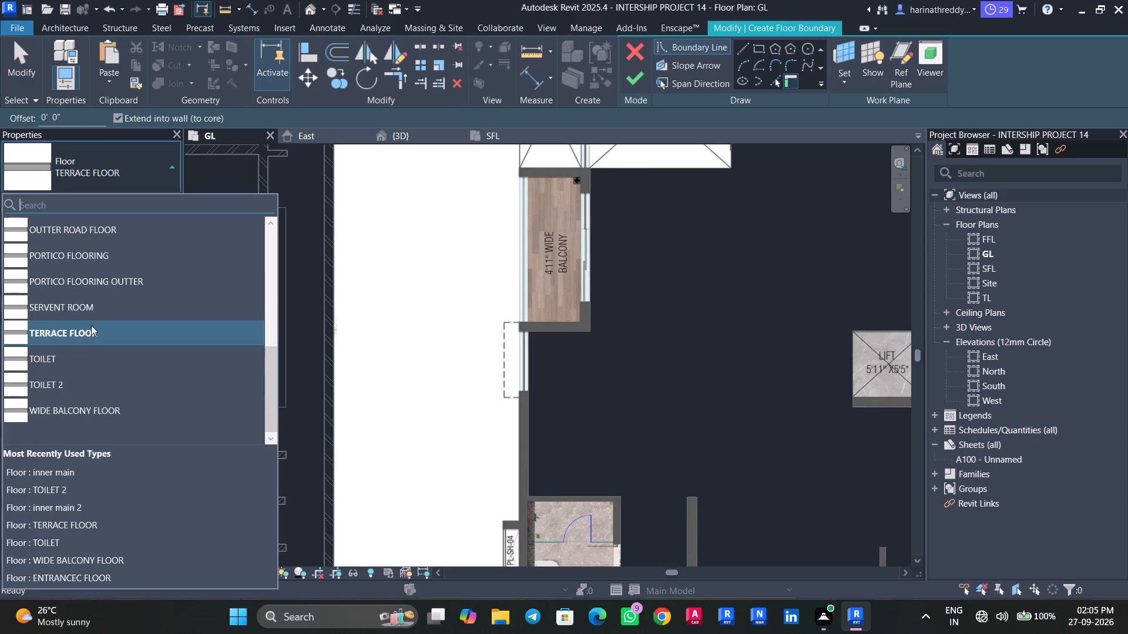
click(77, 411)
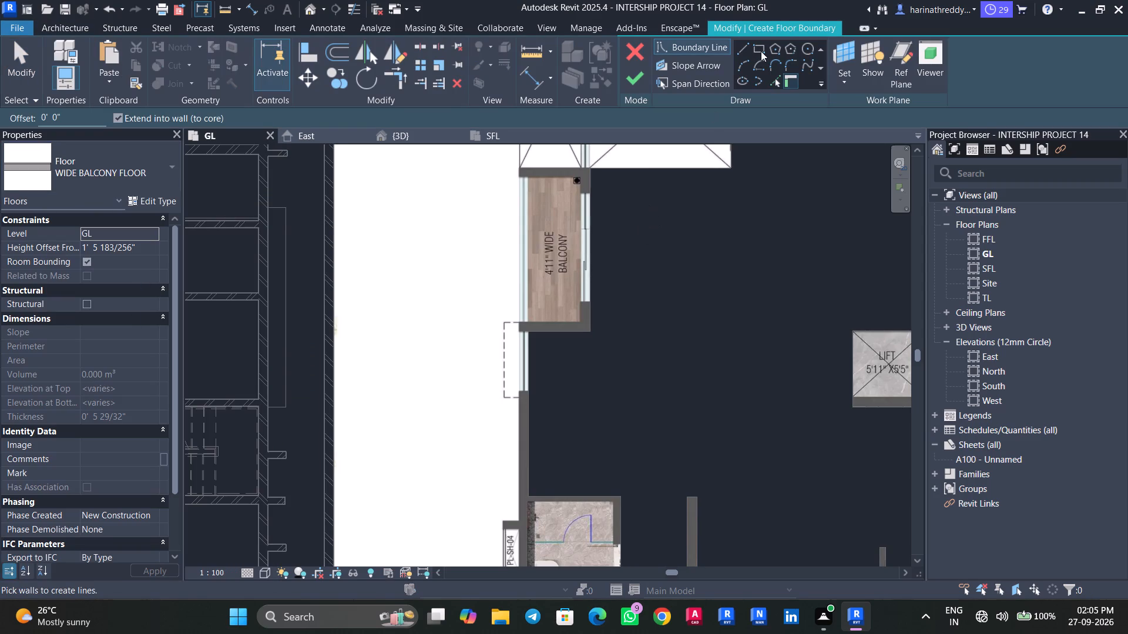
click(760, 50)
middle_drag(546, 281, 550, 331)
scroll(596, 375, up, 3)
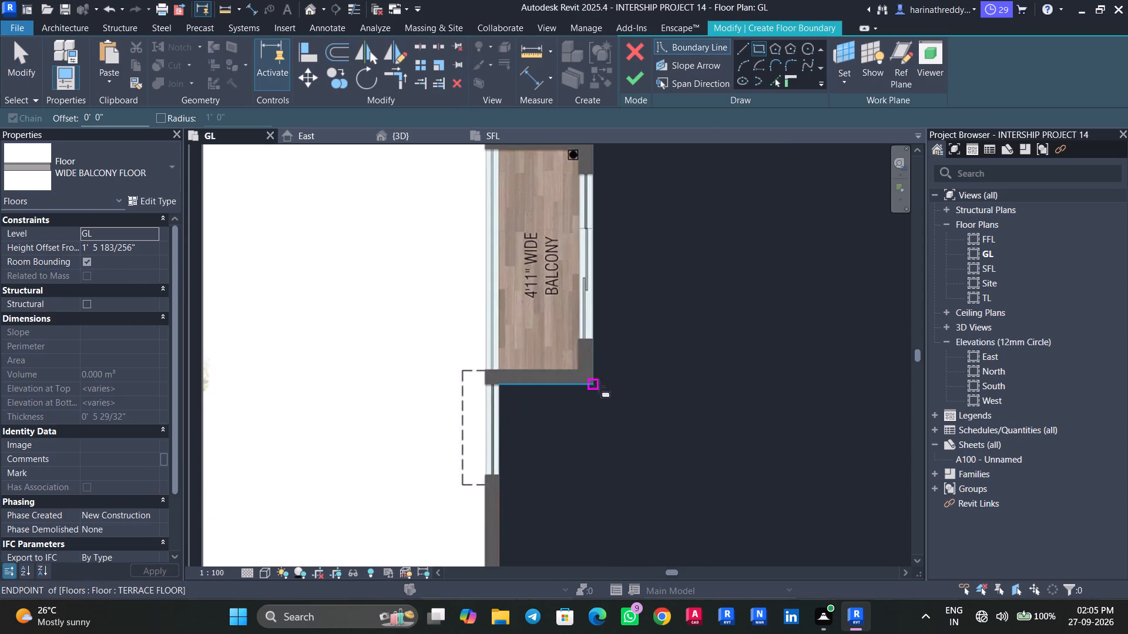
click(599, 386)
middle_drag(495, 204, 491, 389)
scroll(482, 326, up, 4)
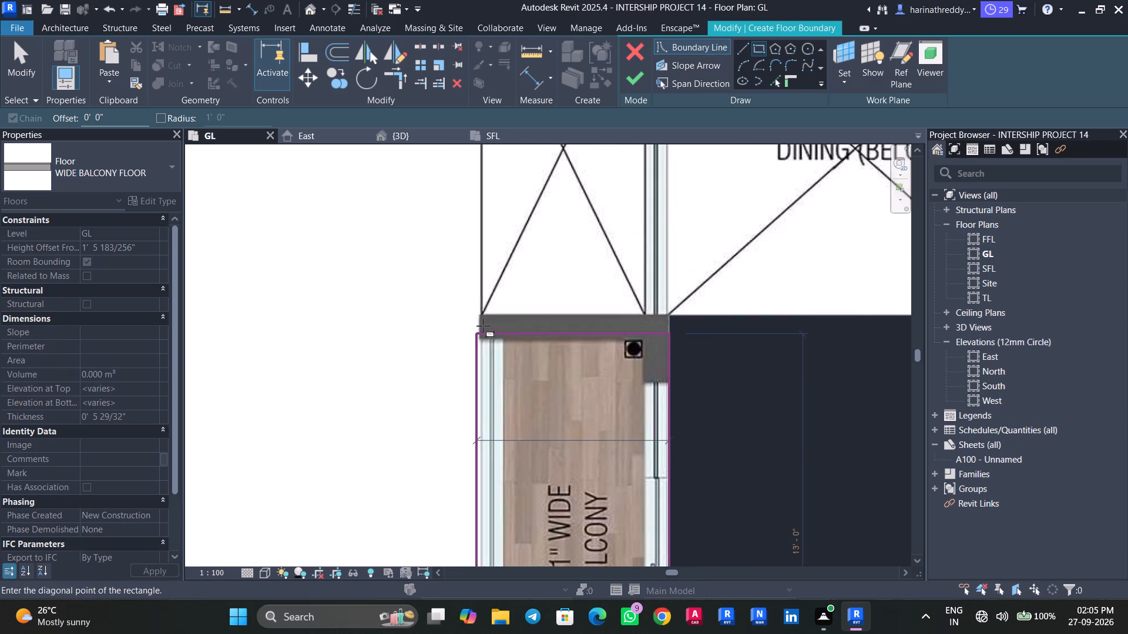
scroll(481, 316, up, 2)
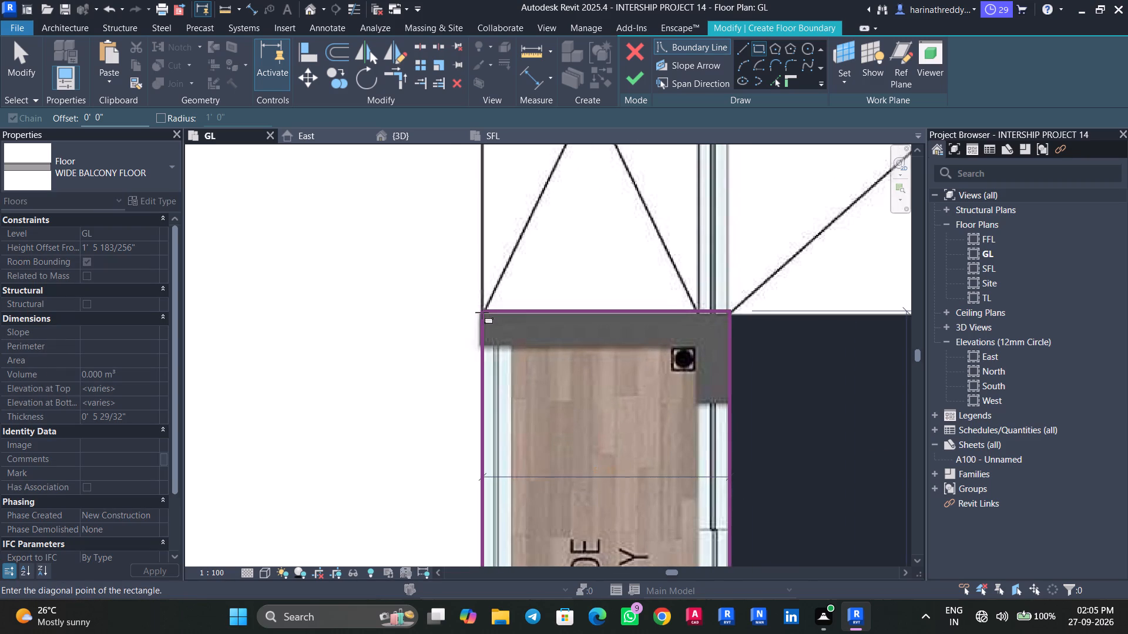
click(482, 314)
scroll(450, 347, down, 9)
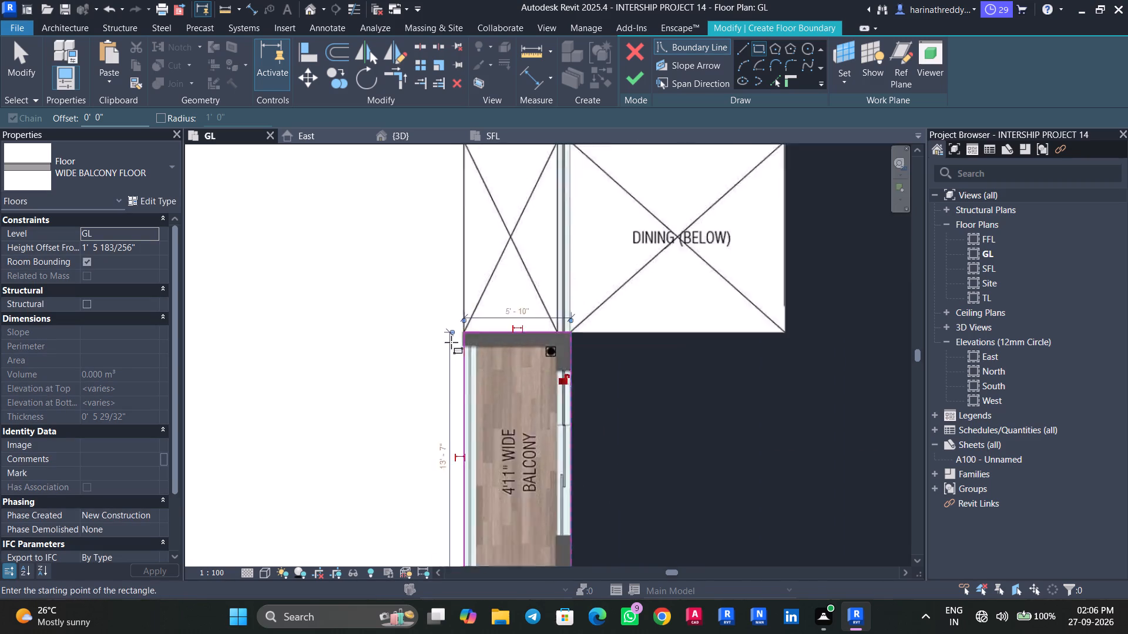
Add a second rectangular boundary loop covering the first-floor sit-out beside the 6'11" x 10'2" toilet.
scroll(451, 342, down, 6)
middle_drag(415, 439, 398, 369)
scroll(398, 369, down, 1)
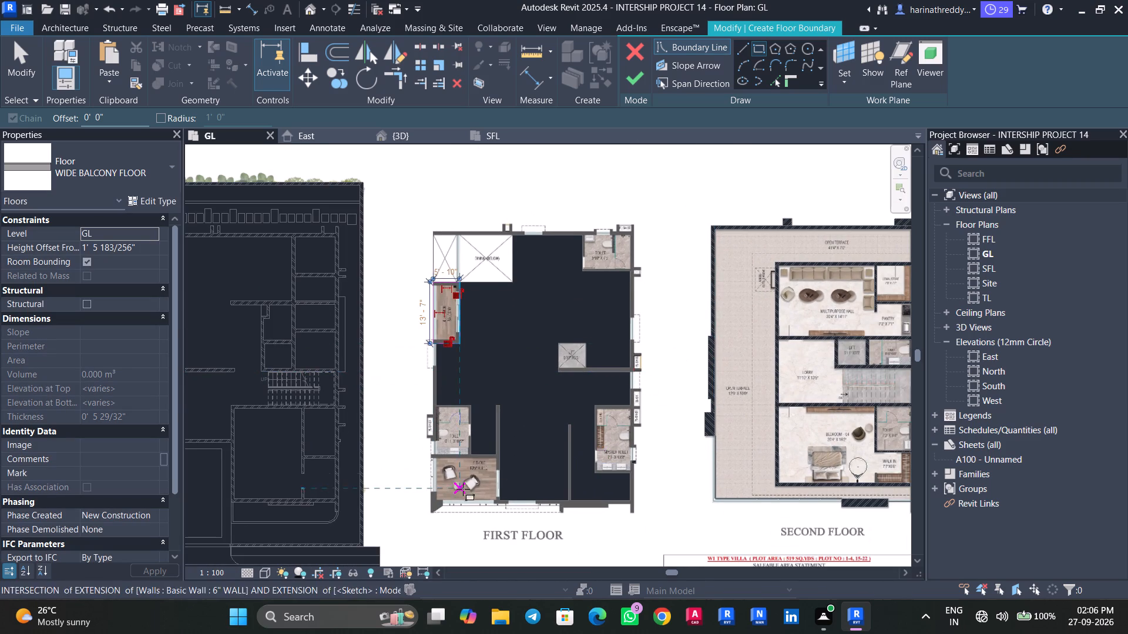
middle_drag(466, 485, 498, 423)
scroll(481, 420, up, 11)
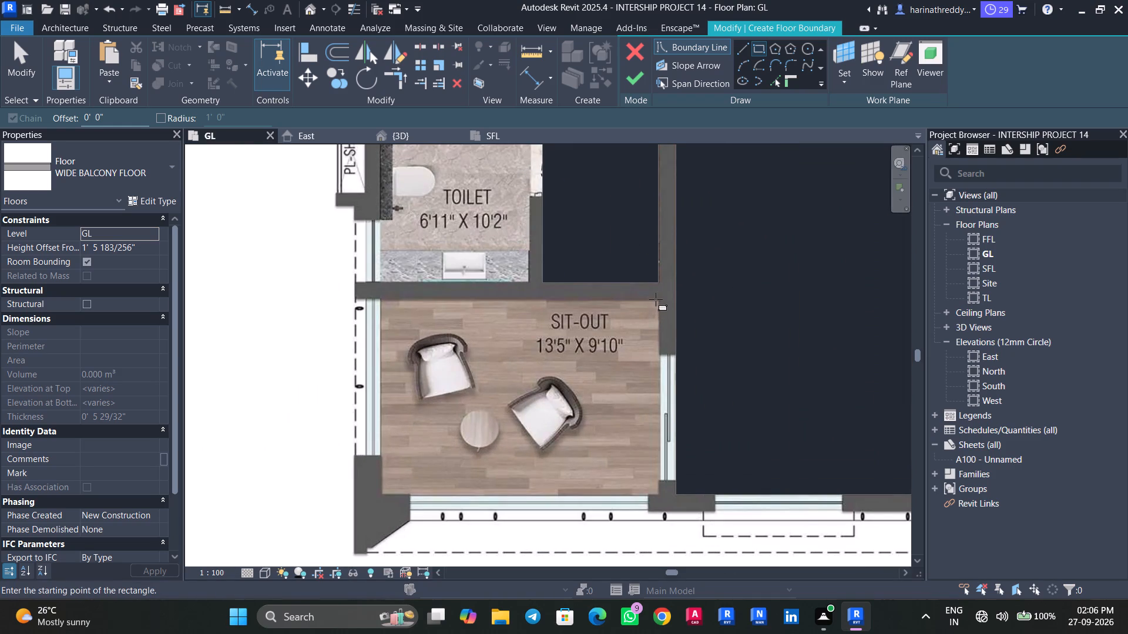
scroll(656, 299, up, 7)
click(662, 292)
scroll(553, 414, down, 8)
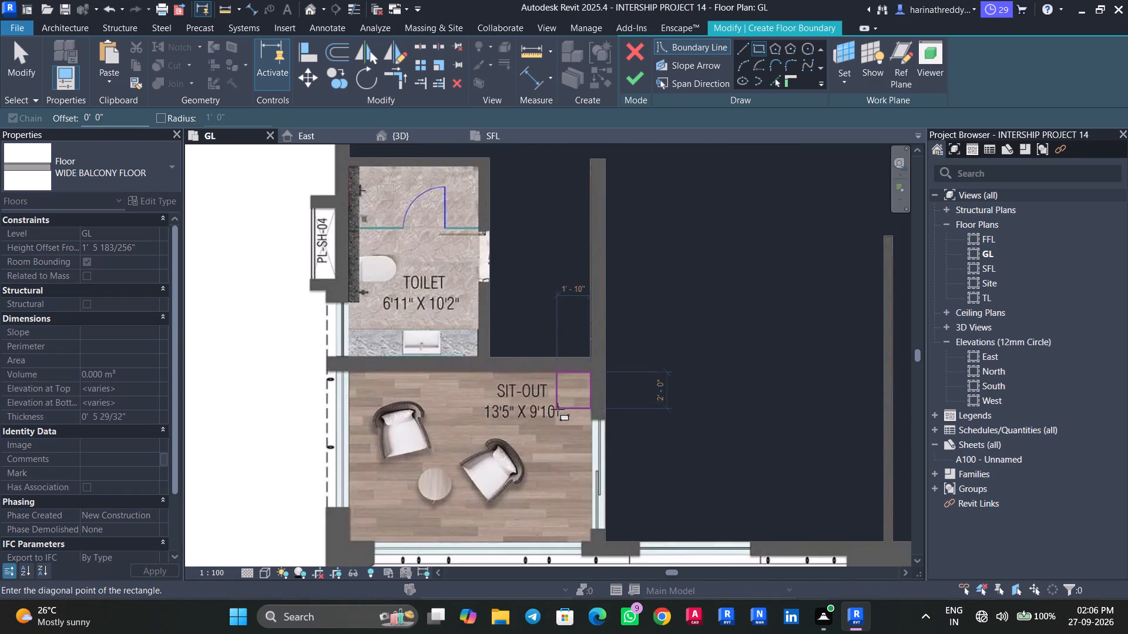
middle_drag(456, 485, 527, 414)
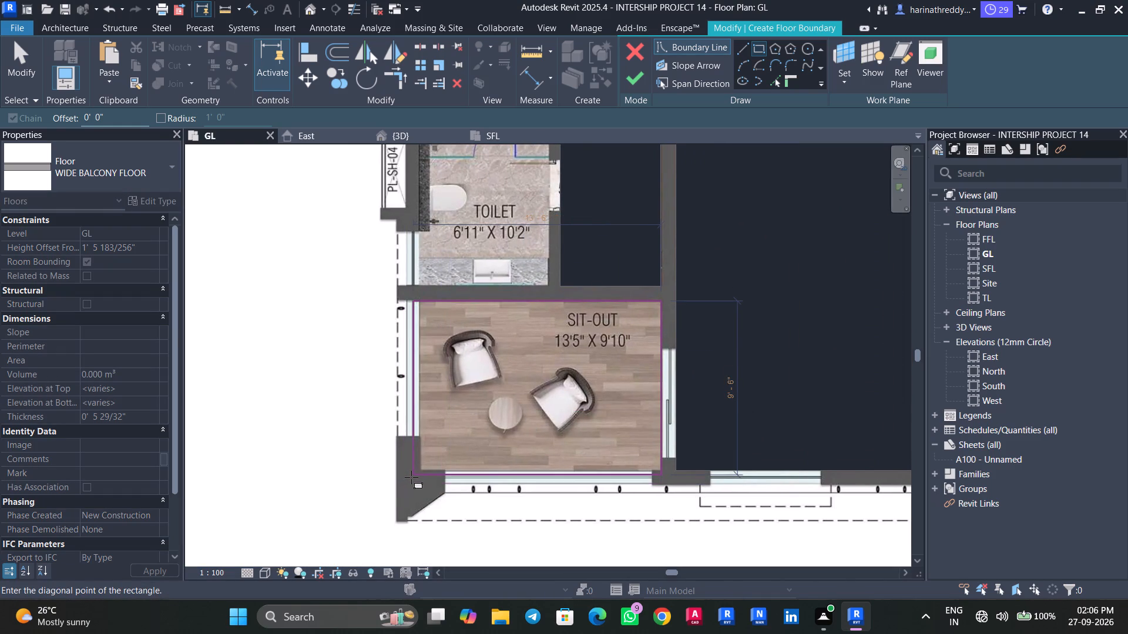
scroll(411, 477, up, 4)
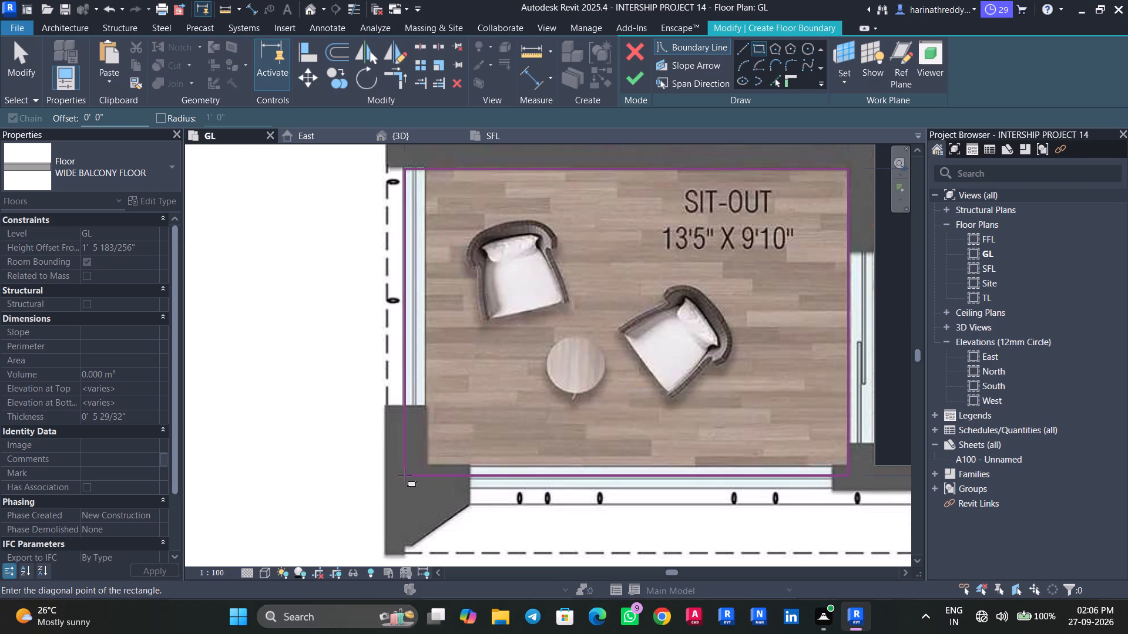
click(405, 475)
scroll(405, 475, down, 4)
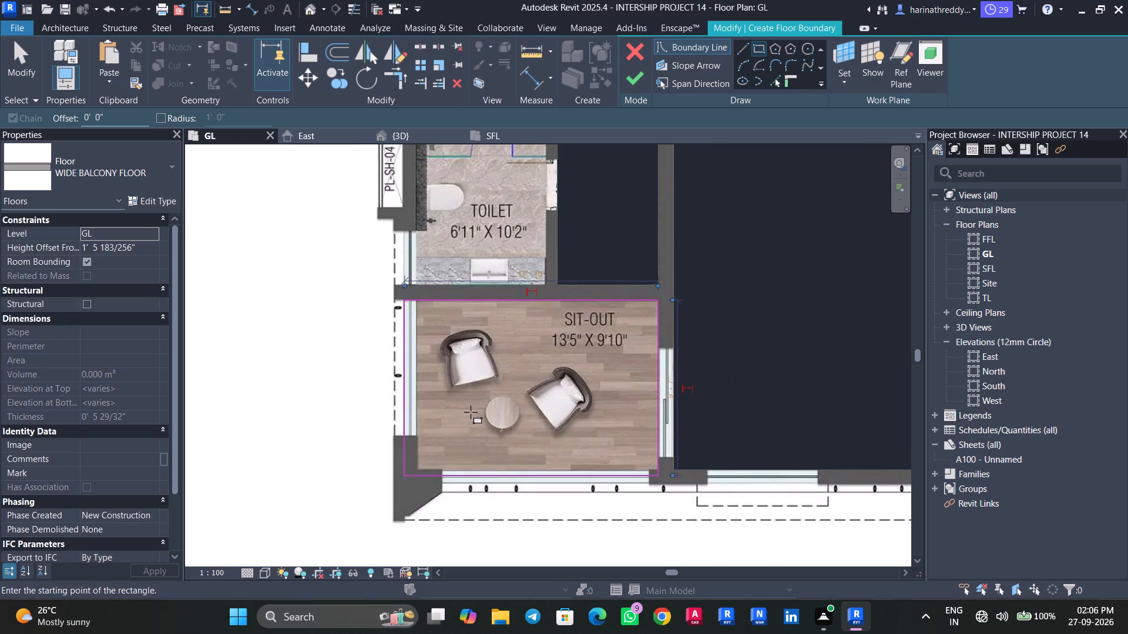
key(Escape)
key(Escape)
Move the sit-out loop's front edge outward towards the outer face of the window wall.
scroll(506, 446, up, 3)
middle_drag(506, 446, 498, 279)
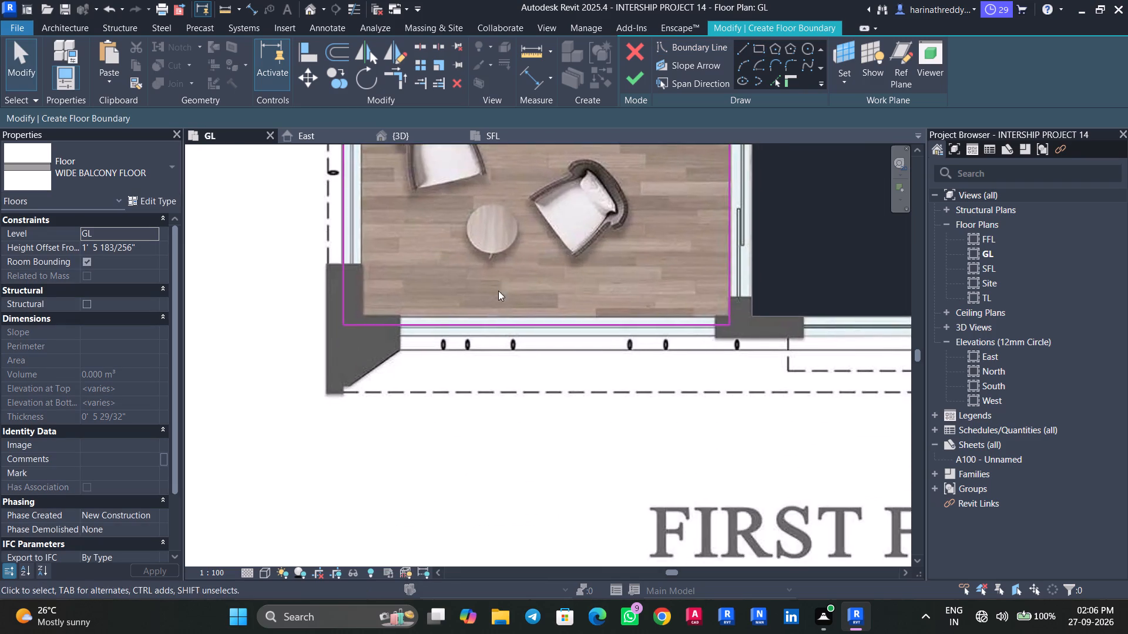
scroll(509, 315, up, 4)
click(516, 328)
drag(525, 332, 530, 352)
scroll(525, 316, down, 1)
scroll(525, 316, up, 1)
scroll(525, 316, down, 5)
click(521, 288)
Finish the boundary sketch to create the WIDE BALCONY FLOOR slab for the balcony and sit-out.
scroll(513, 282, down, 4)
middle_drag(513, 280, 534, 365)
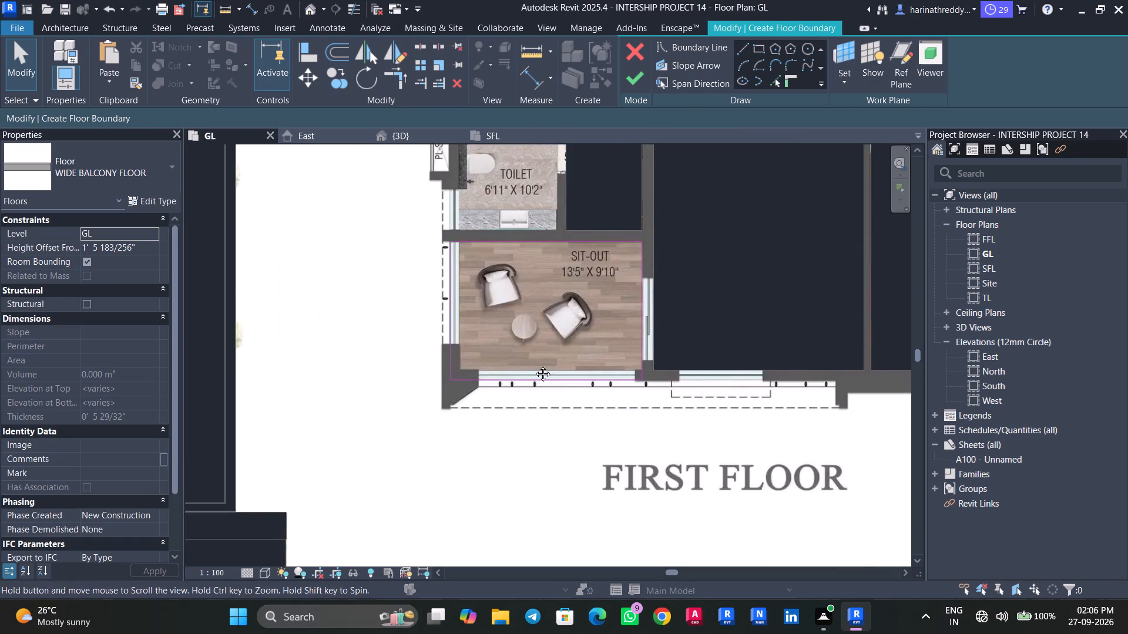
middle_drag(534, 365, 534, 366)
scroll(452, 255, up, 8)
scroll(458, 279, down, 8)
middle_drag(465, 285, 478, 404)
middle_drag(494, 303, 500, 355)
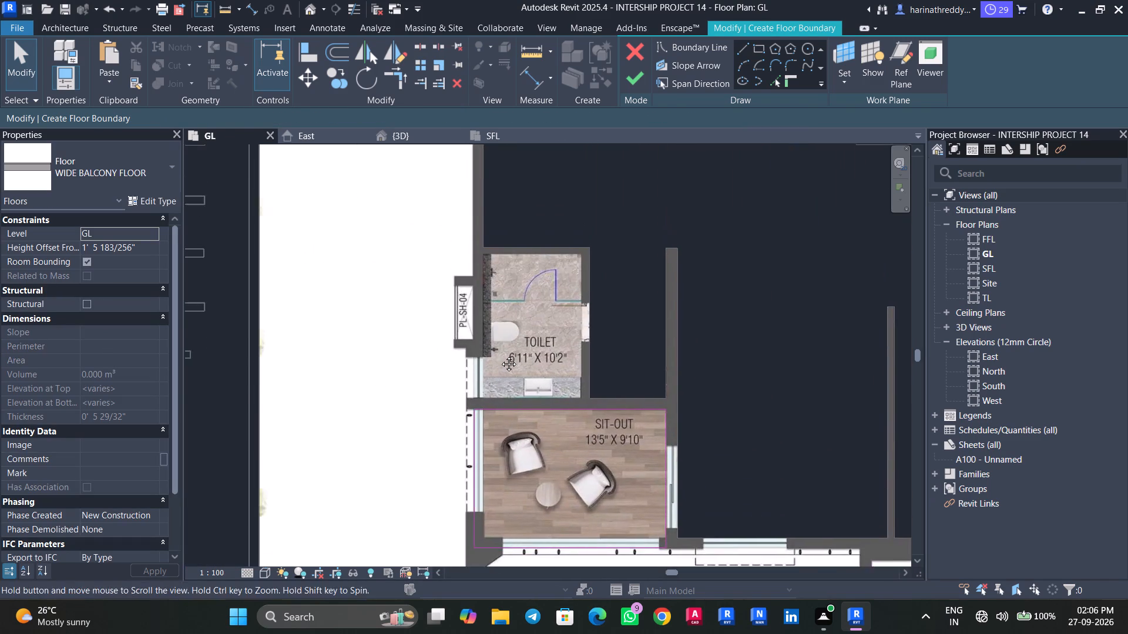
middle_drag(500, 355, 501, 363)
scroll(503, 353, down, 6)
scroll(503, 349, up, 1)
middle_drag(503, 349, 506, 433)
middle_drag(548, 358, 545, 413)
middle_drag(561, 363, 563, 410)
scroll(548, 368, up, 5)
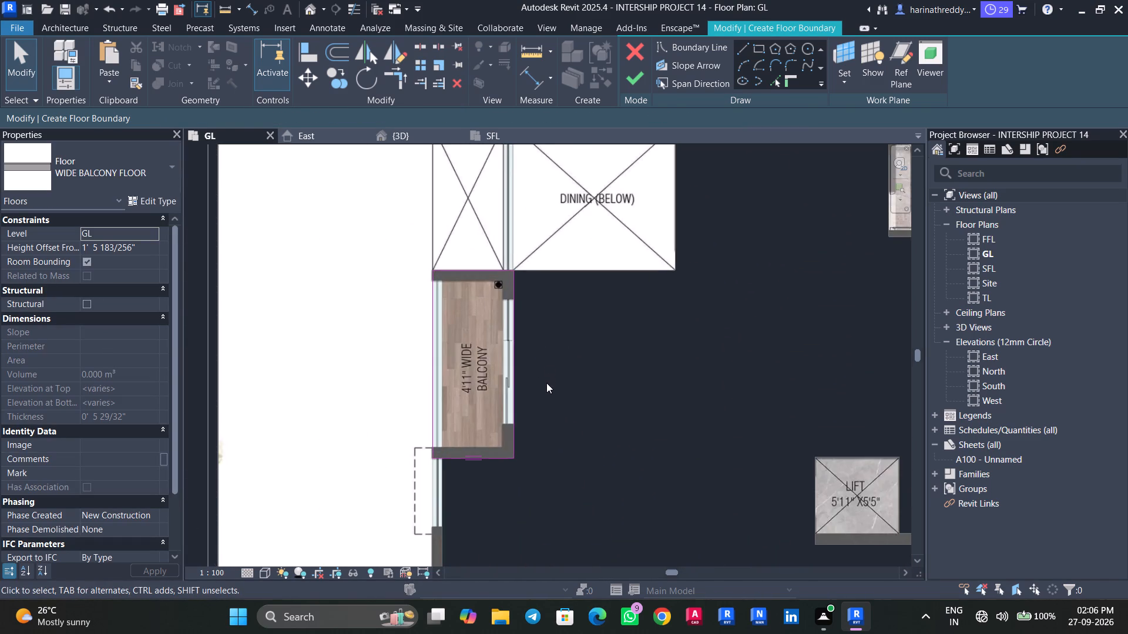
scroll(545, 404, up, 2)
scroll(546, 403, down, 6)
scroll(663, 375, up, 1)
middle_drag(663, 375, 546, 406)
scroll(707, 343, up, 3)
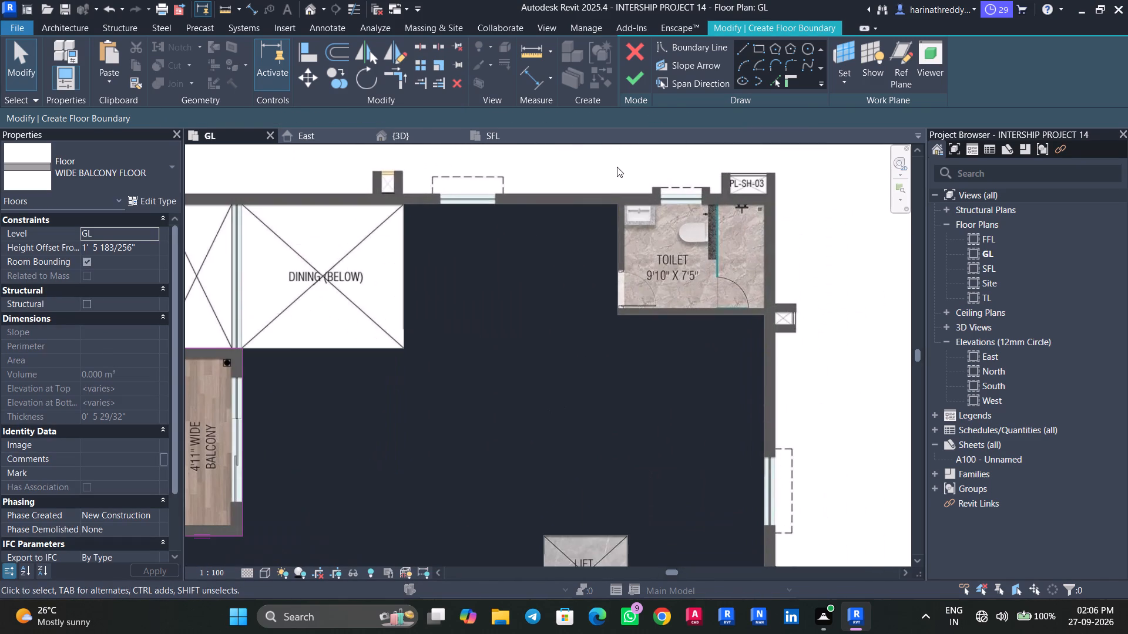
click(633, 79)
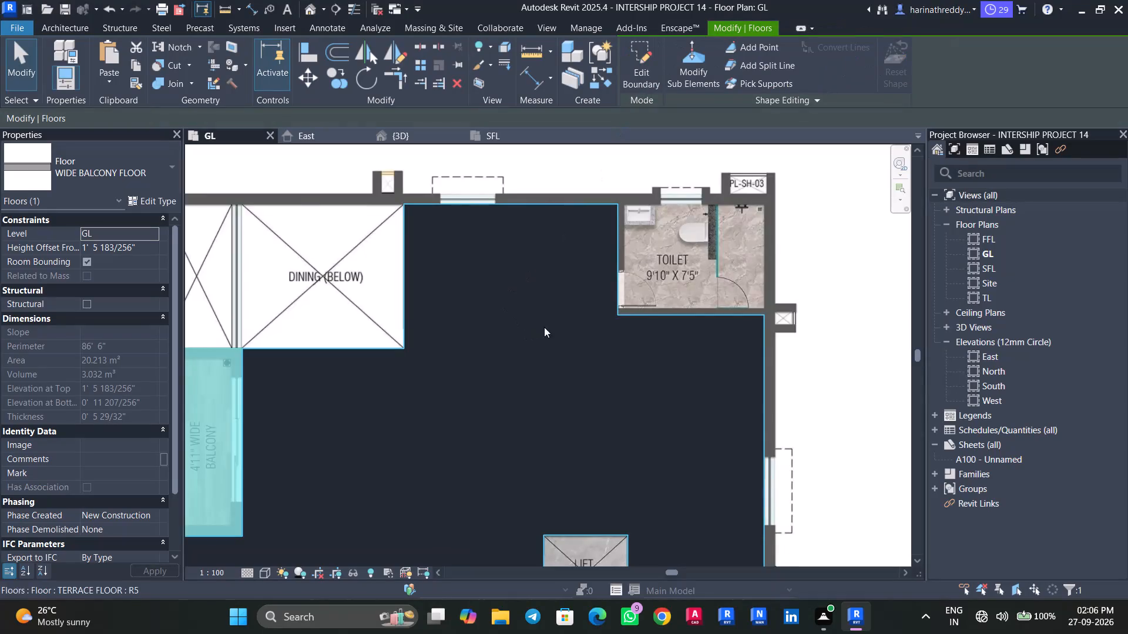
scroll(337, 261, down, 5)
middle_drag(340, 276, 354, 323)
click(326, 198)
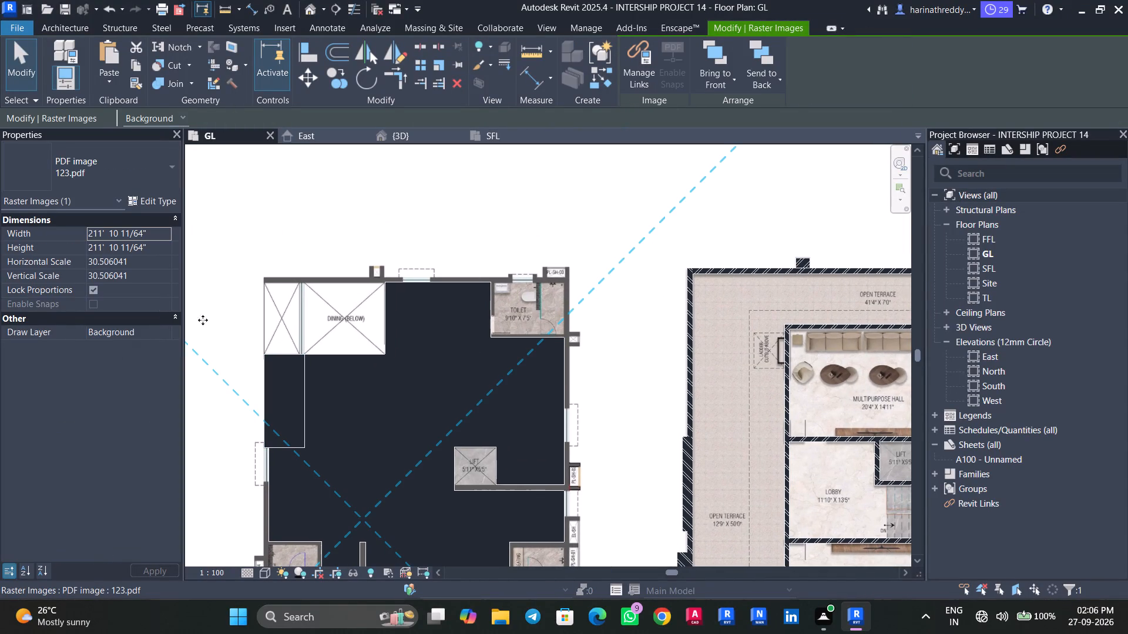
key(Escape)
key(Escape)
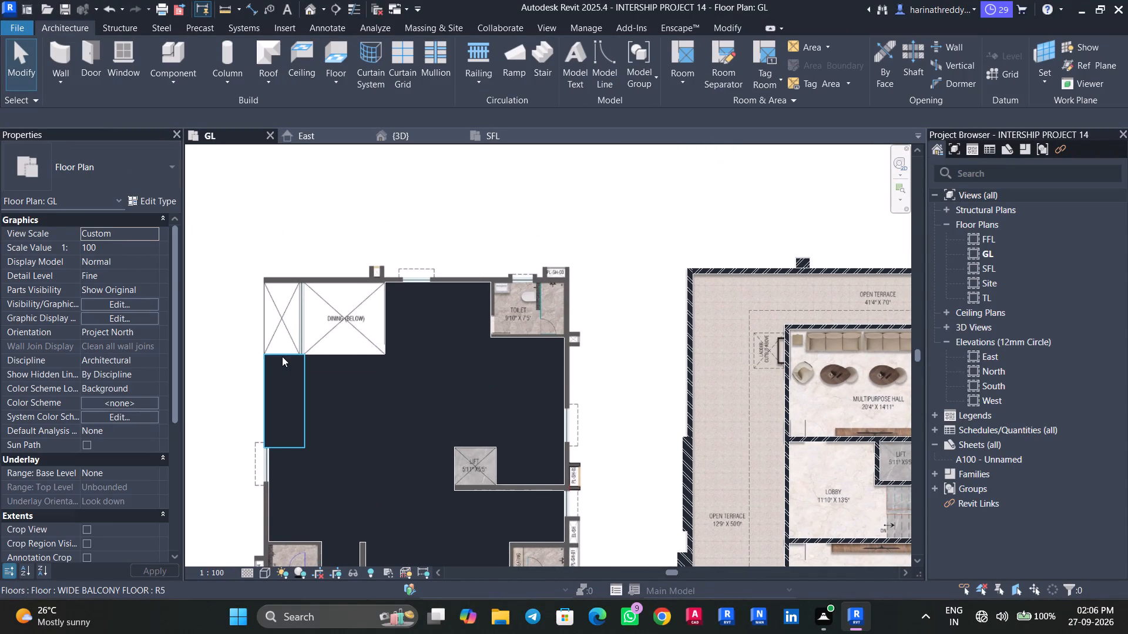
Start a TOILET floor and draw a rectangular boundary about 10'-1" wide along the inner faces of the 9'10" x 7'5" toilet.
click(337, 88)
click(328, 104)
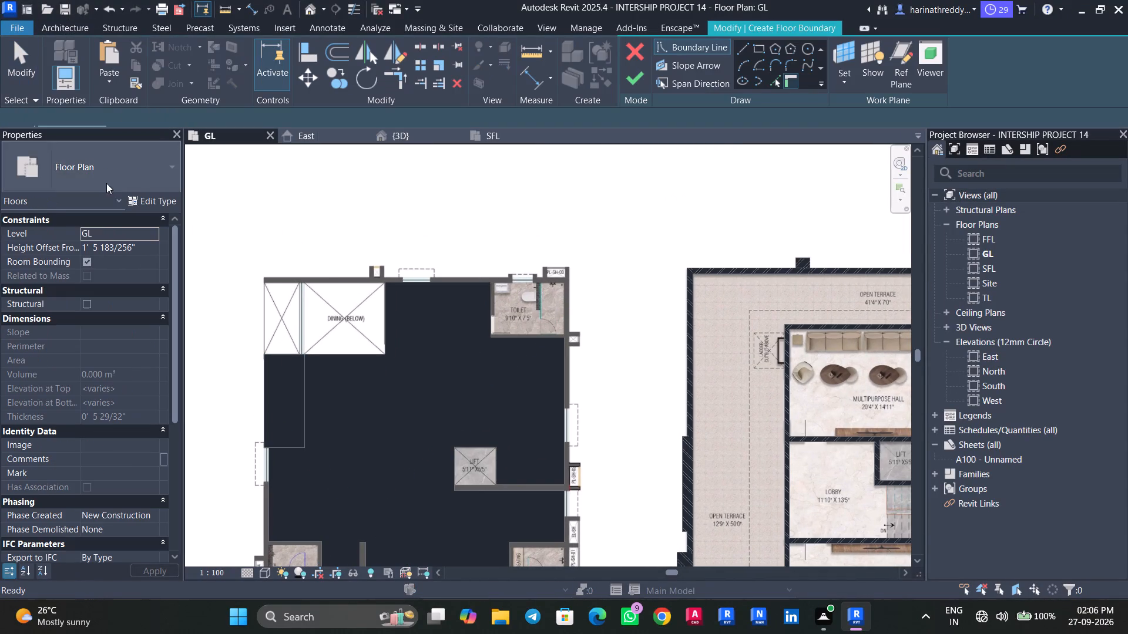
click(116, 182)
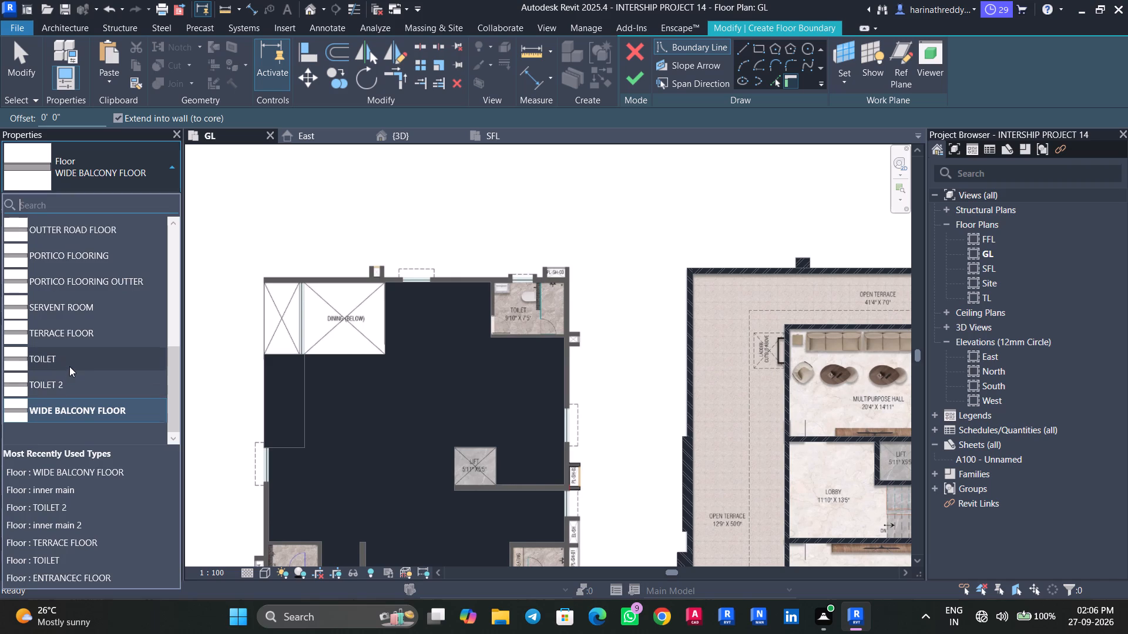
click(69, 366)
scroll(731, 286, up, 3)
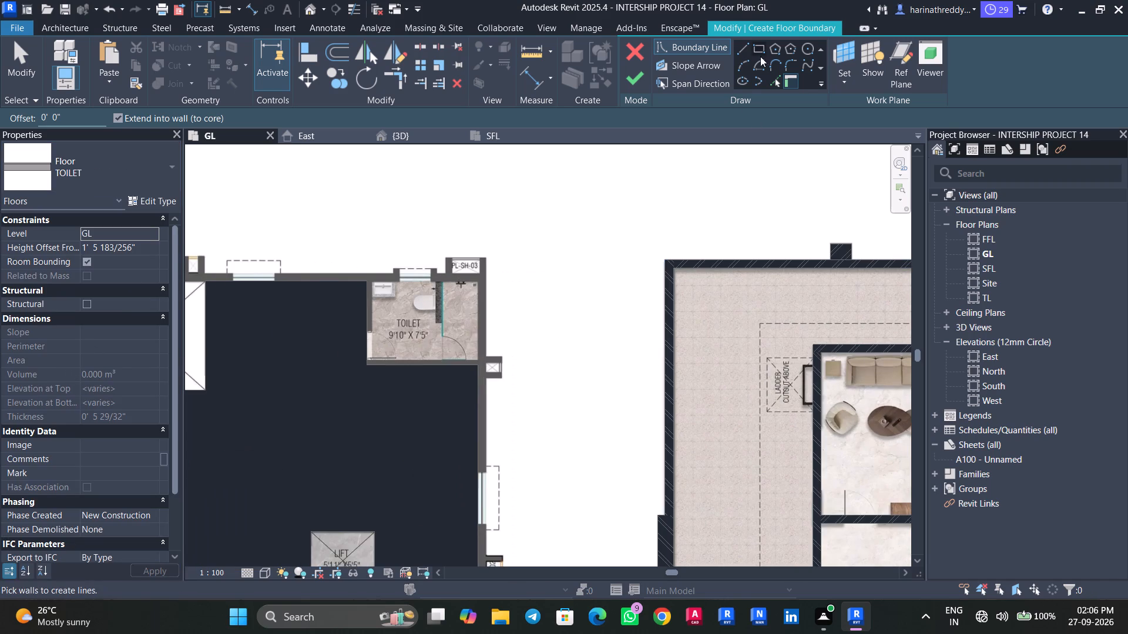
click(757, 50)
scroll(480, 403, up, 7)
middle_drag(461, 367, 676, 505)
middle_drag(469, 311, 505, 402)
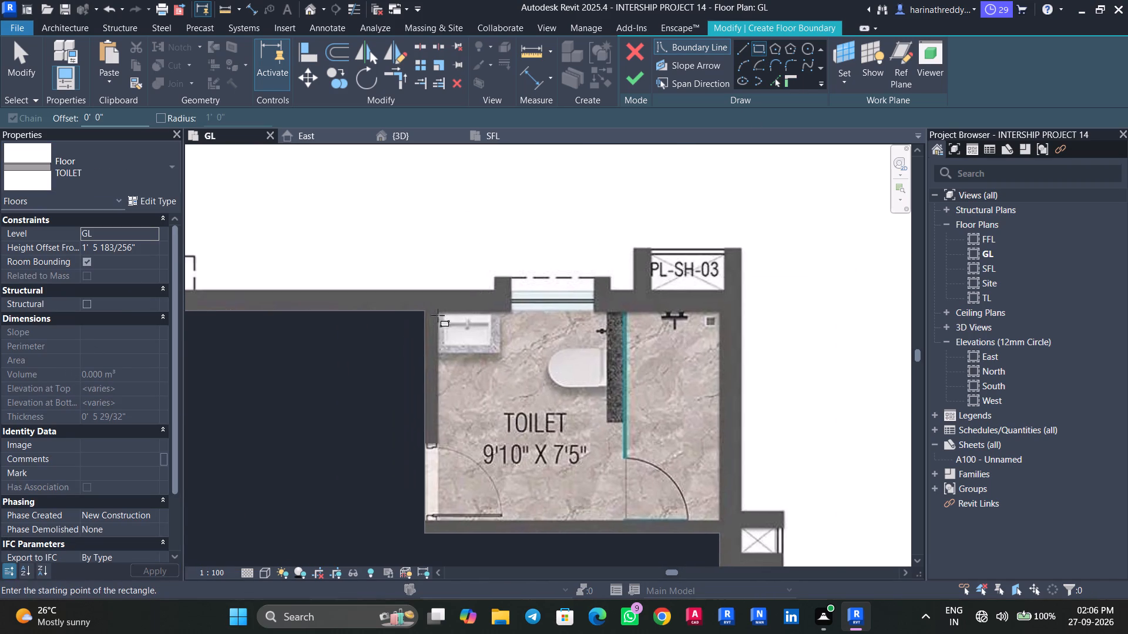
scroll(433, 313, up, 3)
click(442, 311)
middle_drag(625, 472, 561, 382)
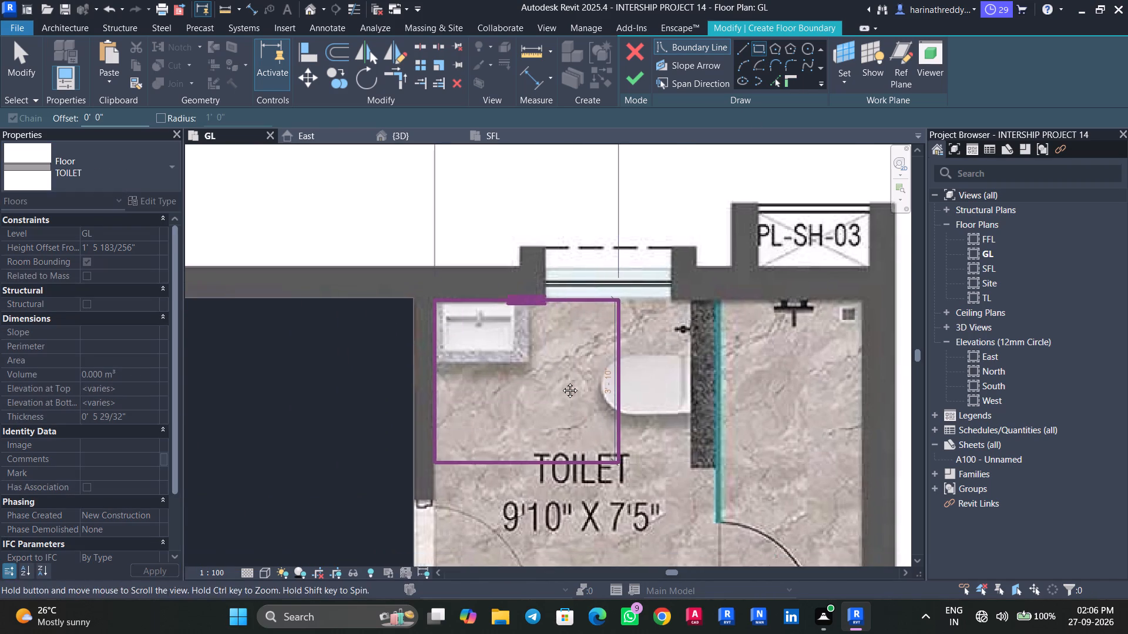
middle_drag(561, 382, 476, 253)
click(721, 411)
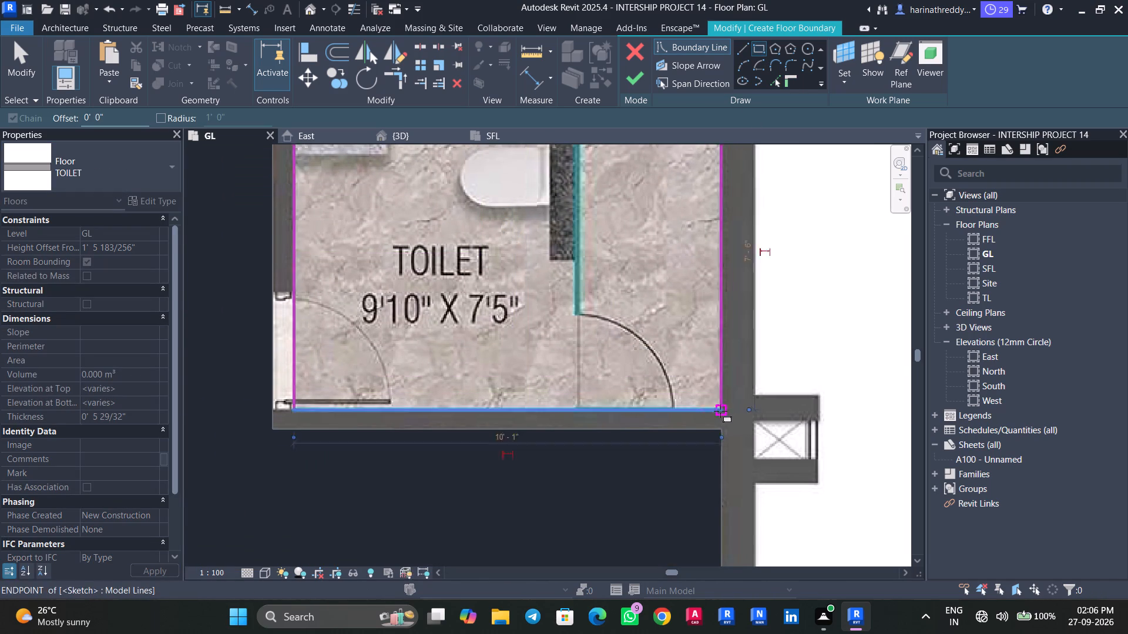
Add a rectangular TOILET floor boundary about 7'-4" wide along the inner faces of the first-floor 7'3" x 13'3" master toilet.
scroll(560, 367, down, 14)
middle_drag(503, 474, 531, 358)
middle_drag(528, 438, 540, 349)
scroll(555, 393, up, 2)
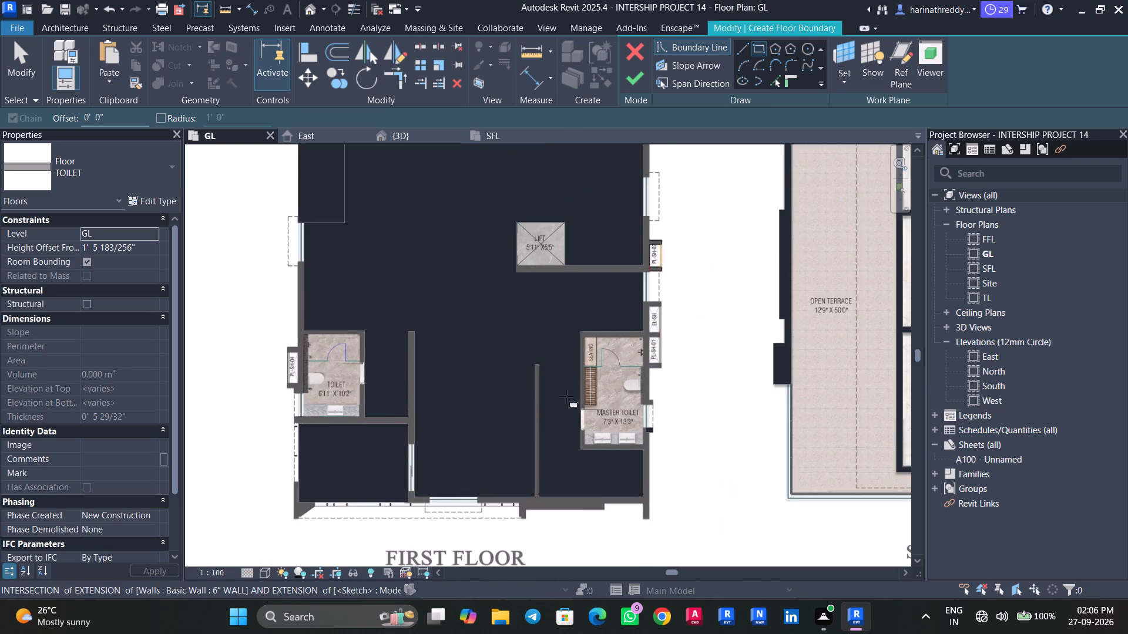
scroll(609, 404, up, 6)
middle_drag(606, 403, 586, 452)
scroll(522, 316, up, 10)
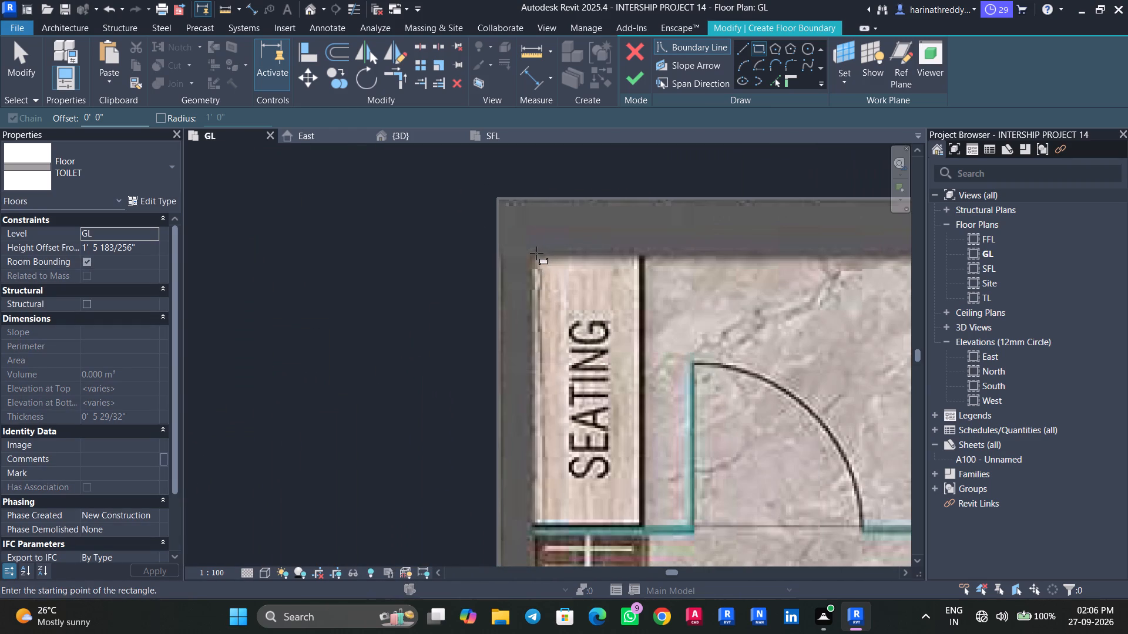
click(535, 255)
scroll(643, 404, down, 9)
scroll(678, 457, up, 1)
middle_drag(678, 458, 615, 293)
middle_drag(658, 438, 649, 382)
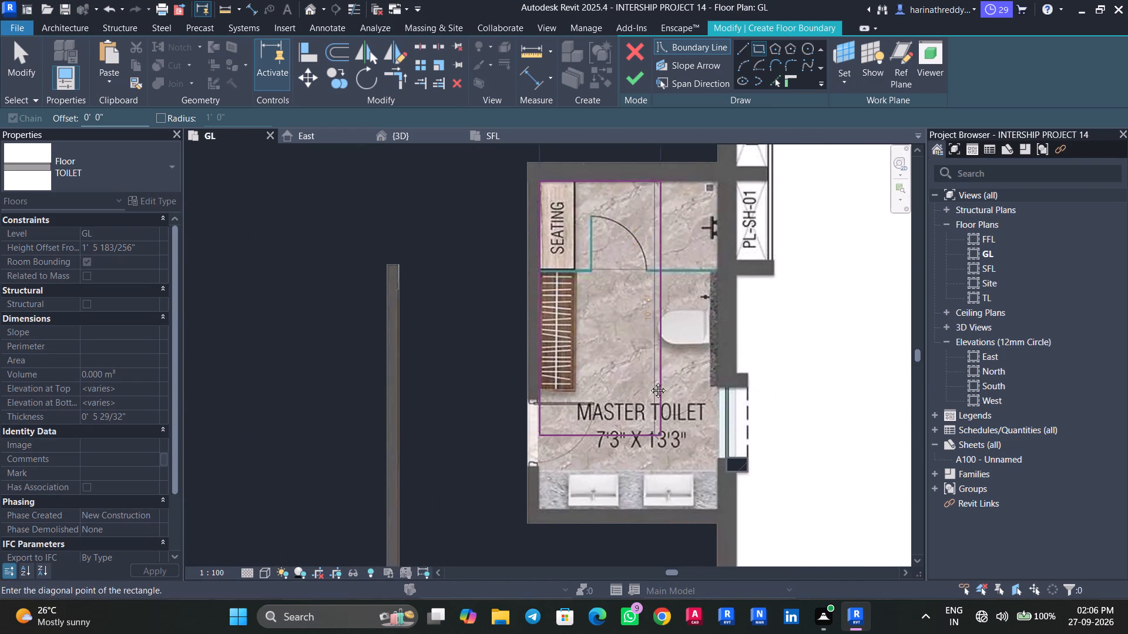
middle_drag(649, 382, 639, 340)
scroll(664, 404, up, 5)
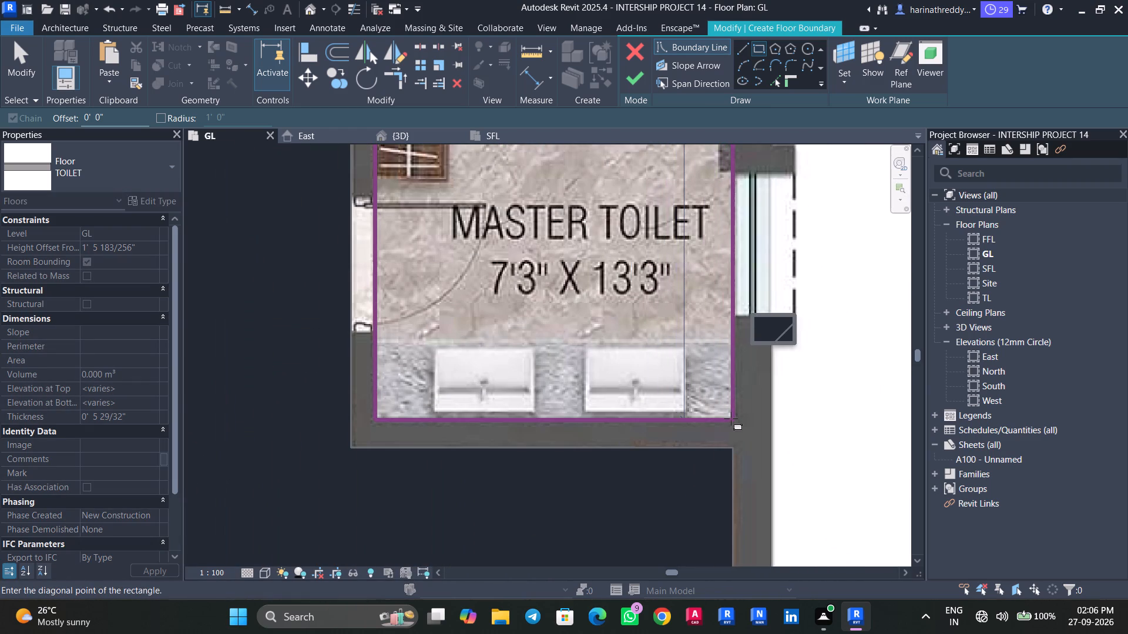
click(734, 420)
Add another rectangular boundary loop along the inner faces of the first-floor 6'11" x 10'2" toilet.
scroll(607, 373, down, 12)
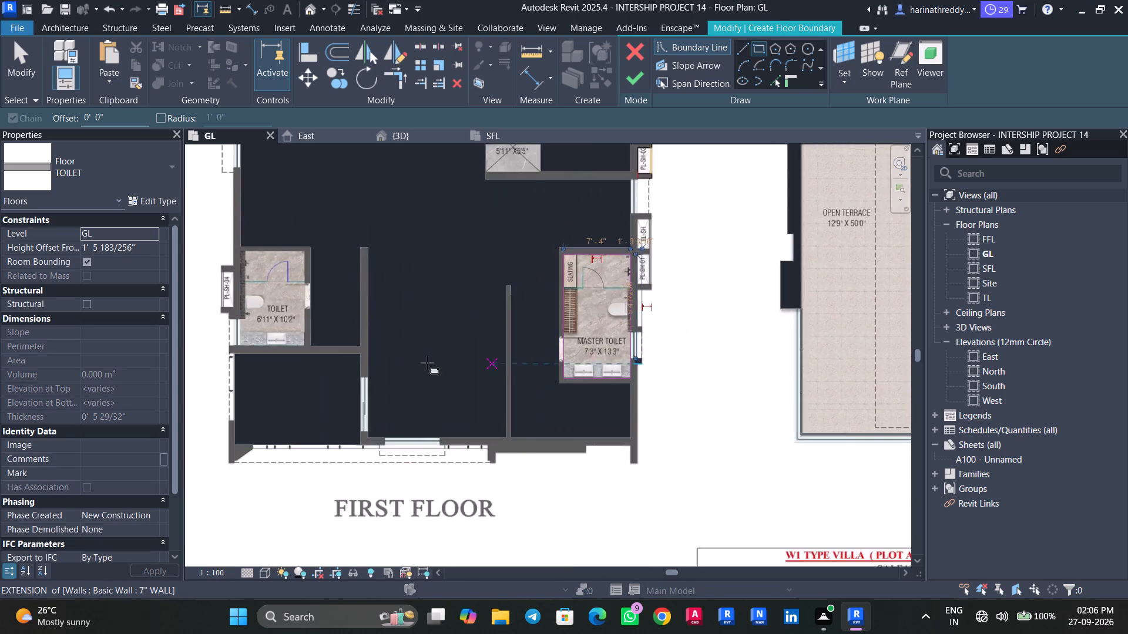
middle_drag(427, 363, 530, 439)
scroll(340, 342, up, 6)
scroll(341, 345, down, 1)
scroll(341, 345, up, 9)
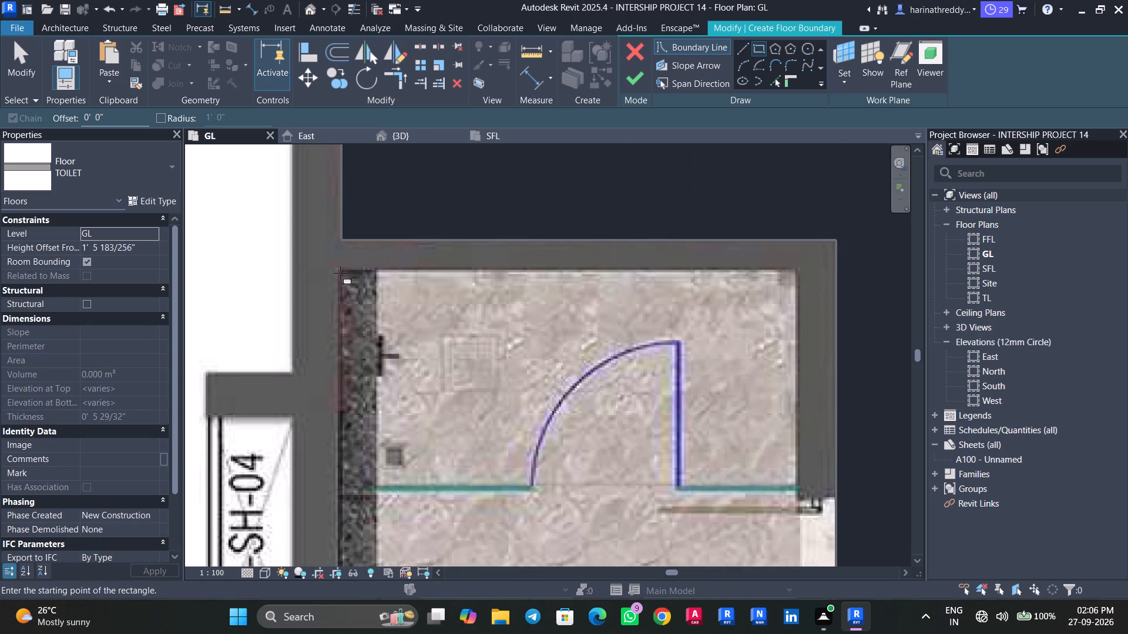
click(339, 269)
scroll(507, 420, down, 6)
middle_drag(509, 426, 509, 259)
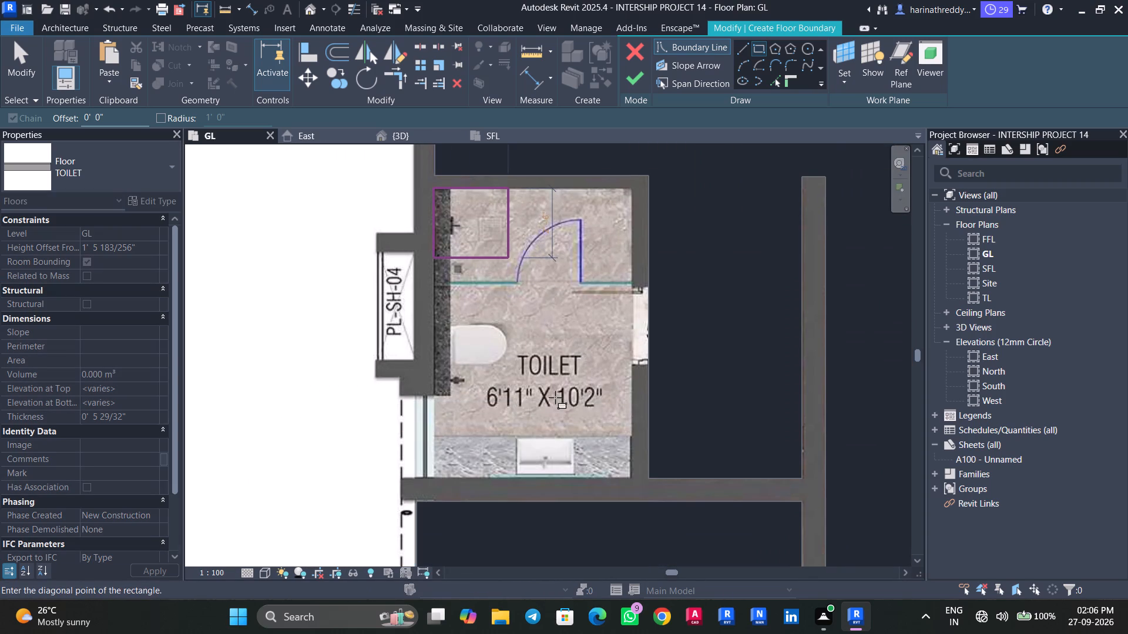
scroll(631, 478, up, 2)
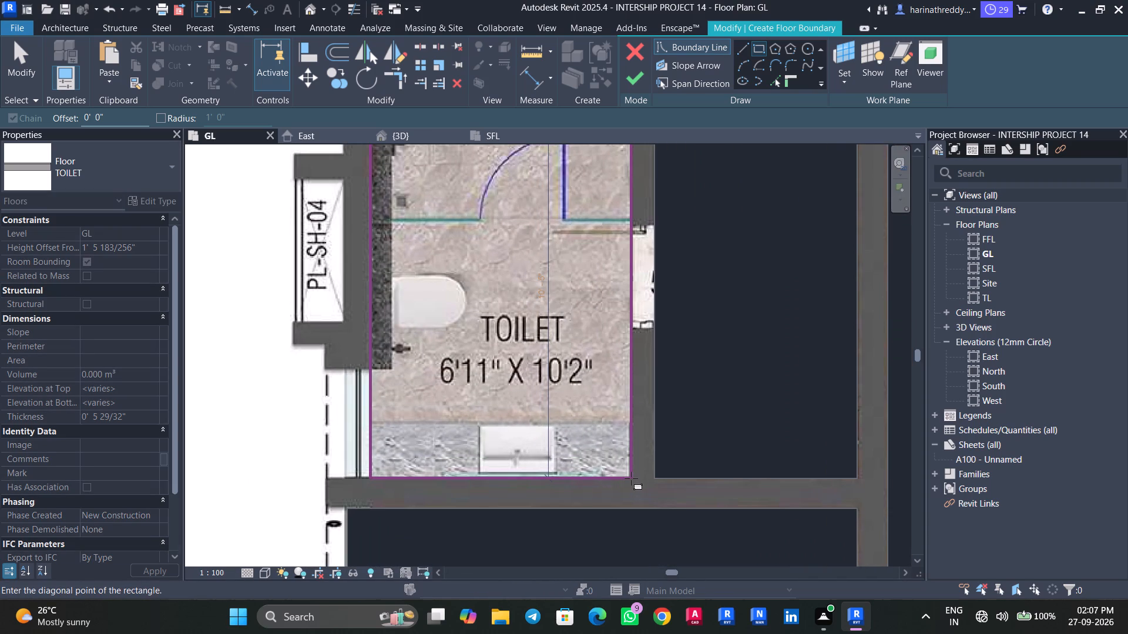
click(631, 478)
Finish the boundary sketch to create the TOILET floor slabs on the first floor.
scroll(472, 359, up, 1)
scroll(472, 359, down, 9)
middle_drag(472, 346, 475, 408)
scroll(442, 355, up, 4)
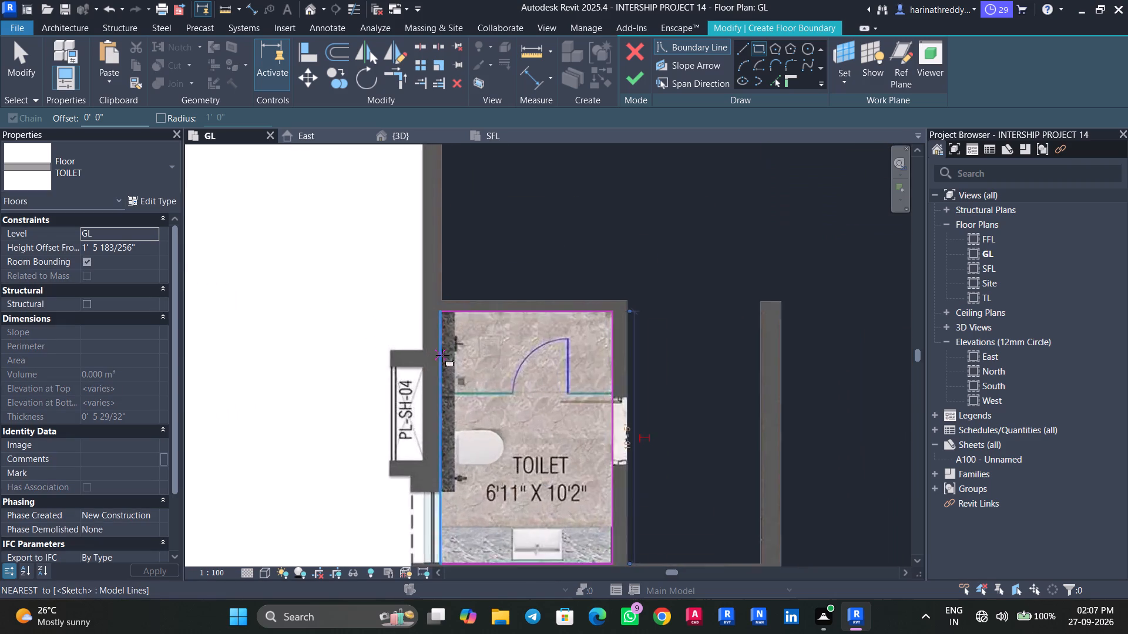
scroll(442, 355, up, 6)
scroll(481, 387, down, 4)
middle_drag(483, 385, 484, 453)
scroll(484, 431, down, 8)
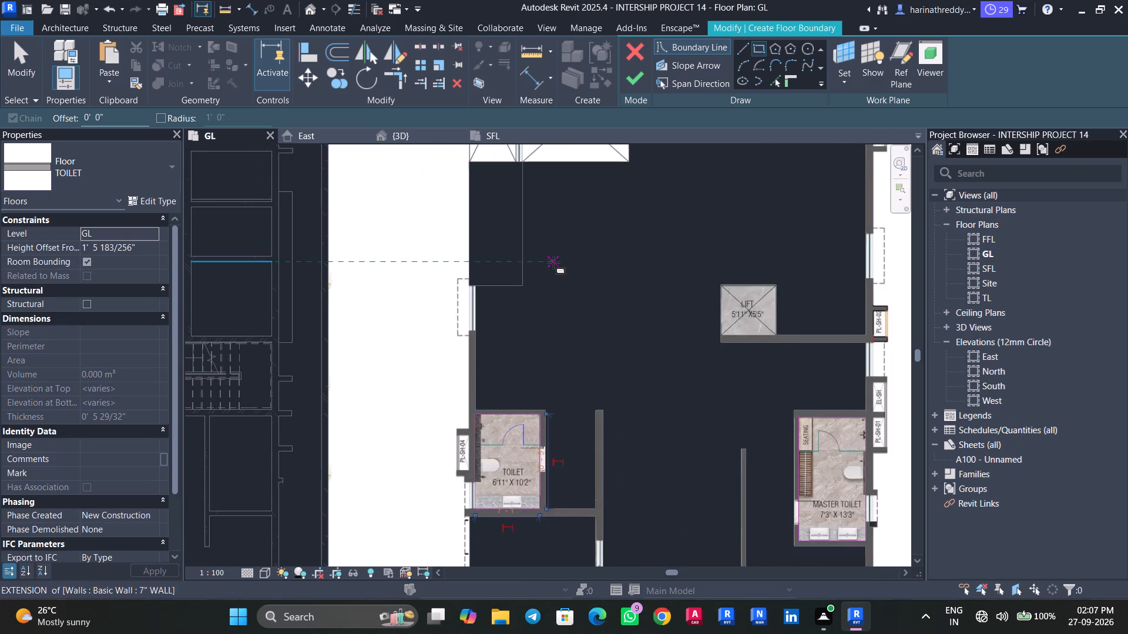
middle_drag(552, 273, 501, 455)
click(640, 81)
scroll(474, 239, down, 5)
click(440, 209)
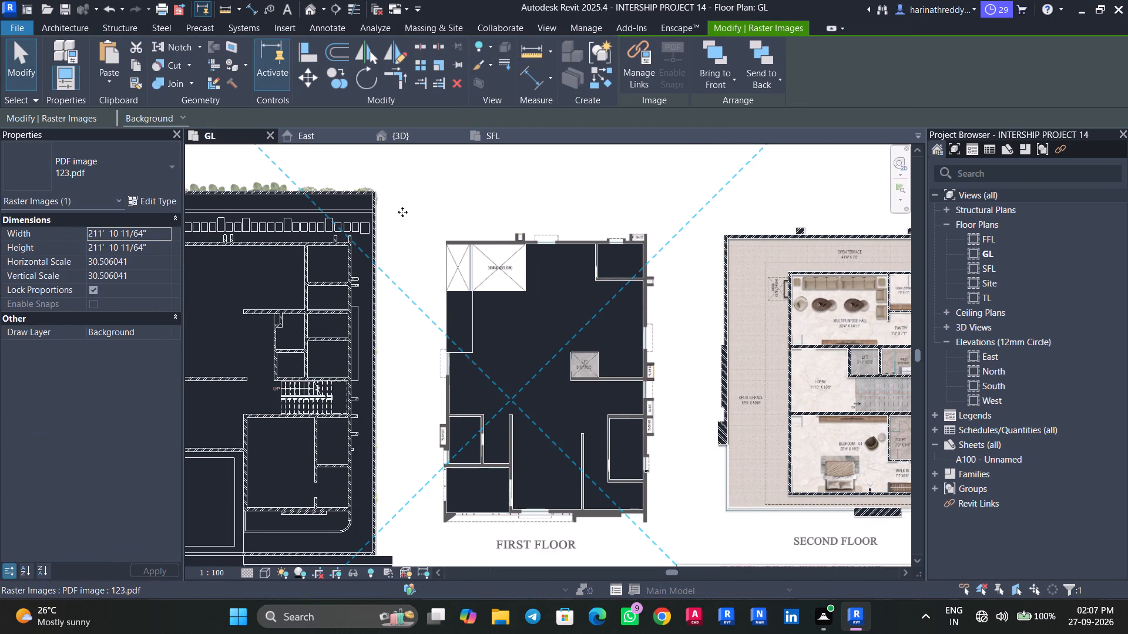
key(Escape)
key(Escape)
key(Escape)
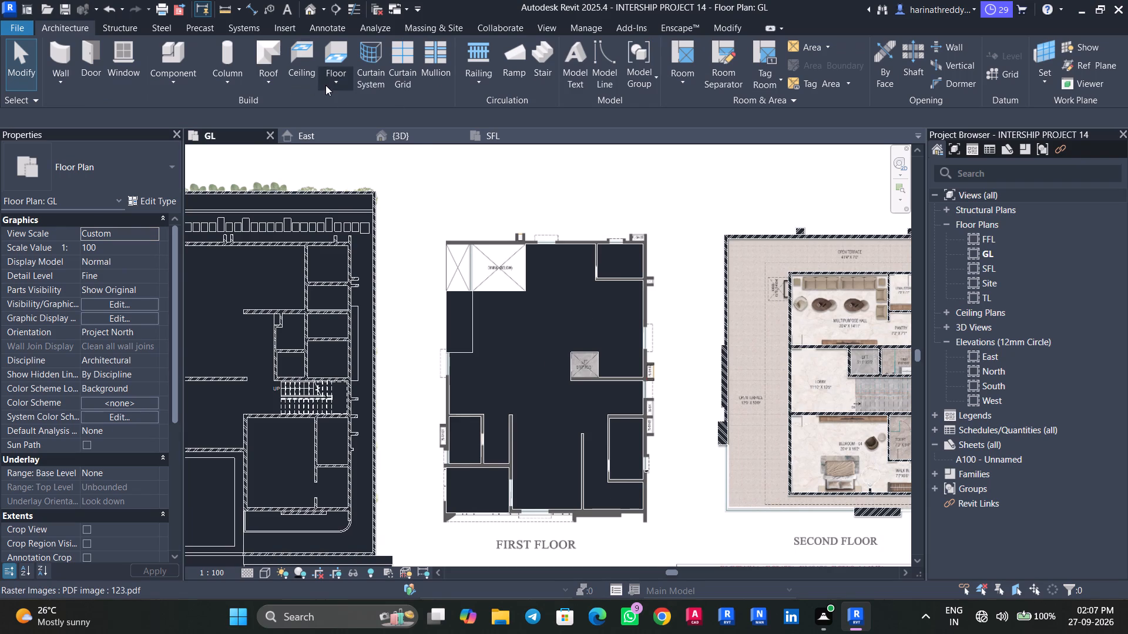
Start a LIFT FLOOR floor and draw a rectangular boundary over the first-floor 5'11" x 5'5" lift.
click(325, 85)
click(347, 106)
click(135, 184)
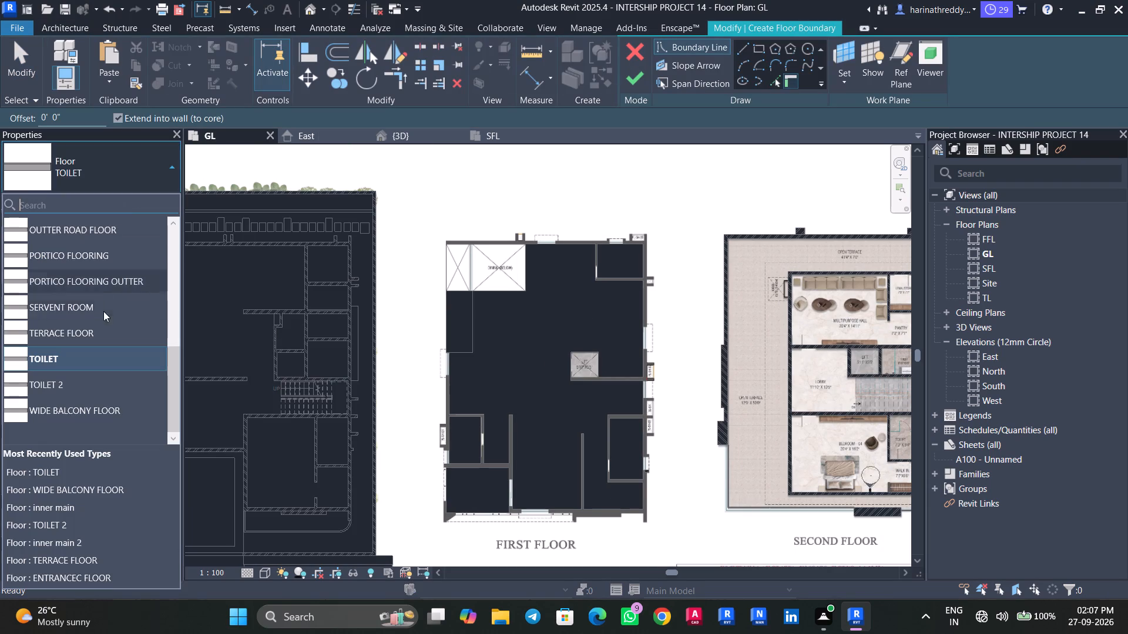
scroll(78, 369, up, 1)
scroll(78, 369, down, 1)
scroll(78, 369, up, 4)
scroll(79, 368, down, 1)
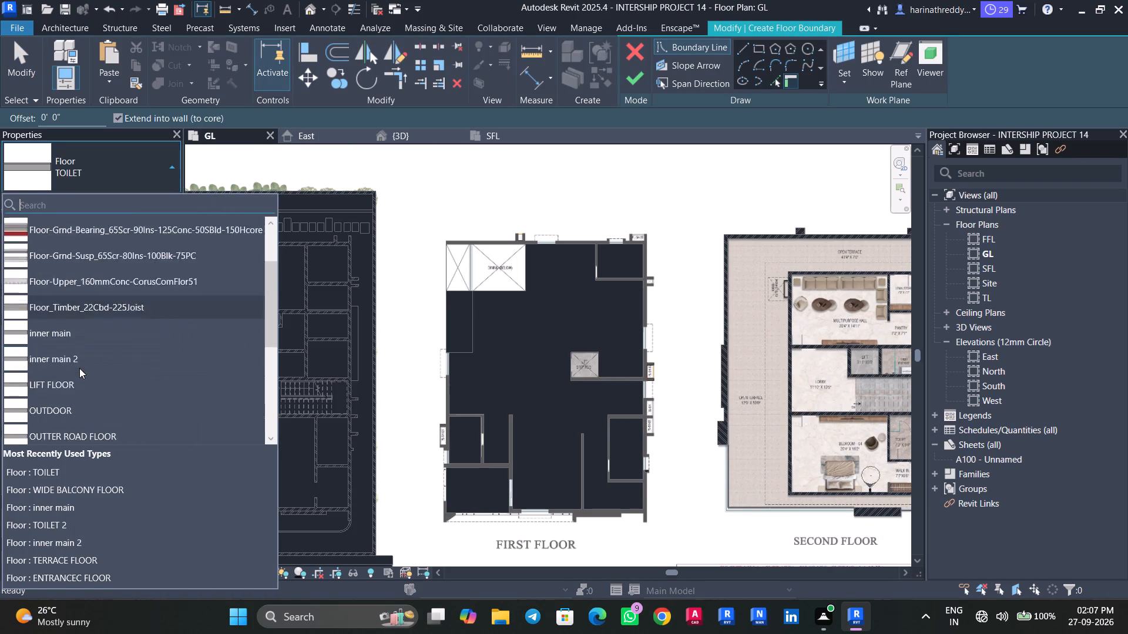
scroll(79, 368, down, 1)
click(85, 309)
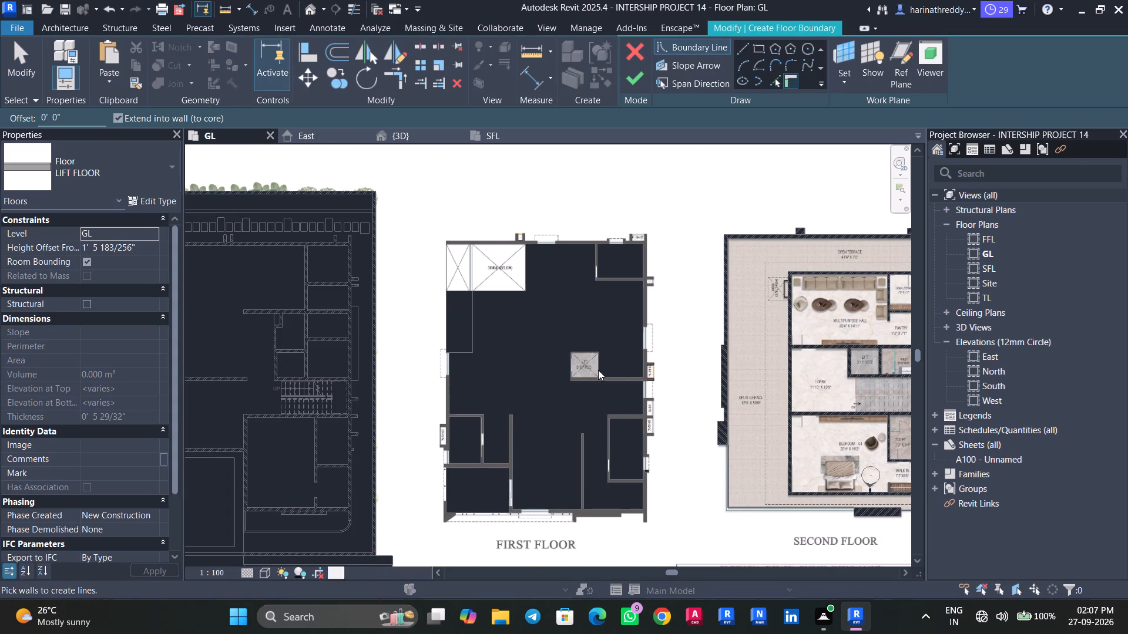
scroll(599, 365, up, 2)
scroll(599, 364, down, 1)
scroll(600, 362, up, 4)
click(754, 48)
scroll(590, 428, up, 3)
scroll(590, 428, down, 1)
scroll(590, 427, up, 2)
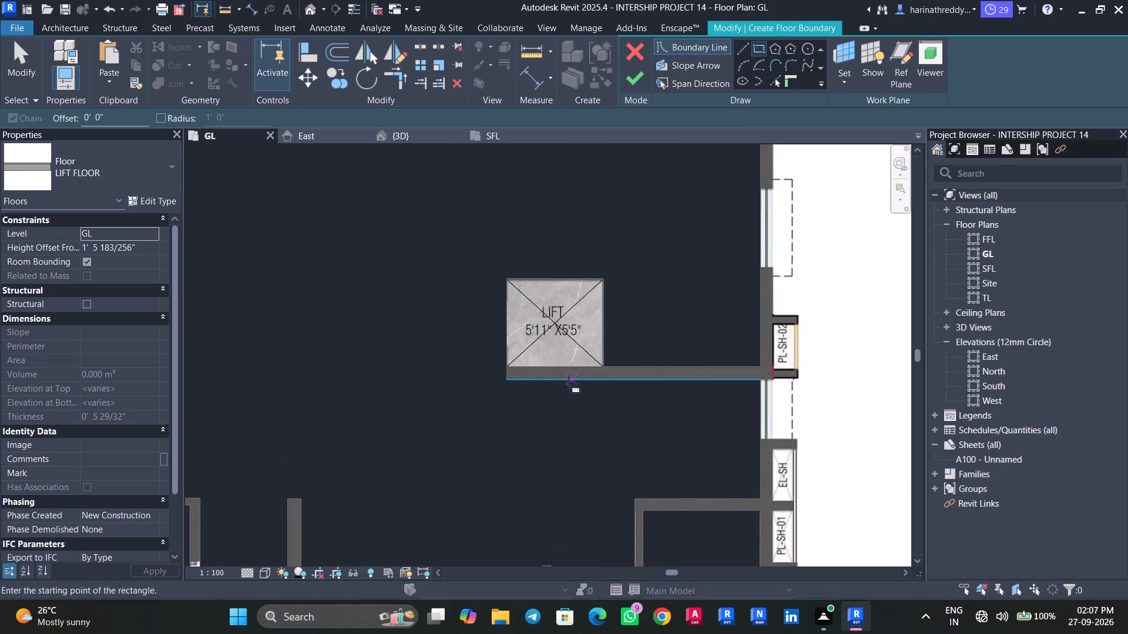
scroll(511, 267, up, 6)
click(499, 295)
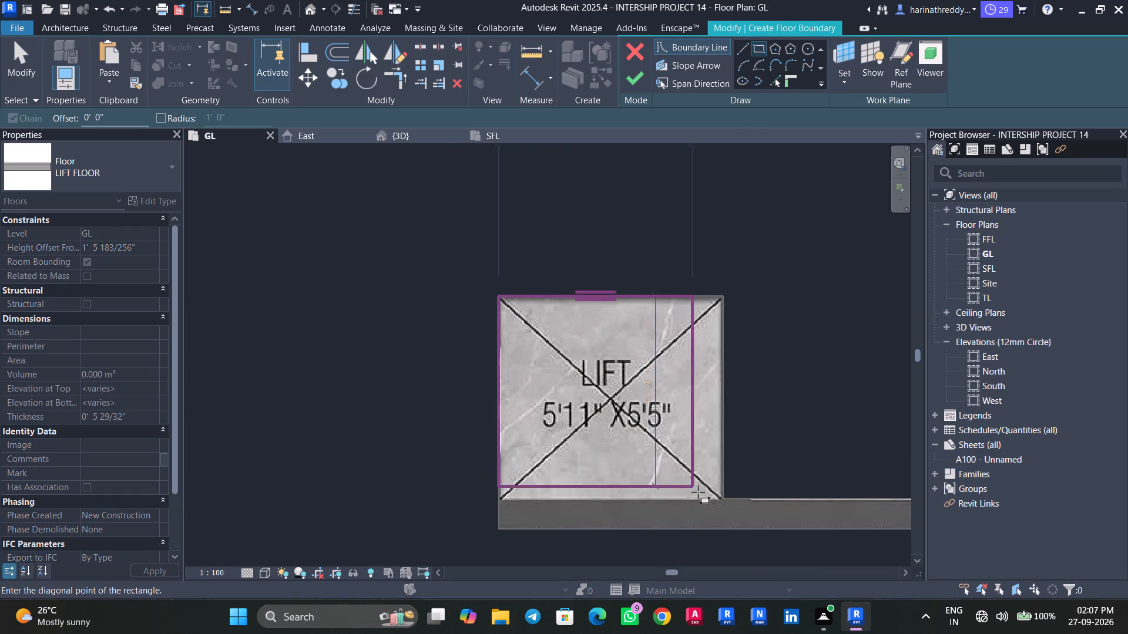
click(721, 497)
scroll(661, 451, down, 9)
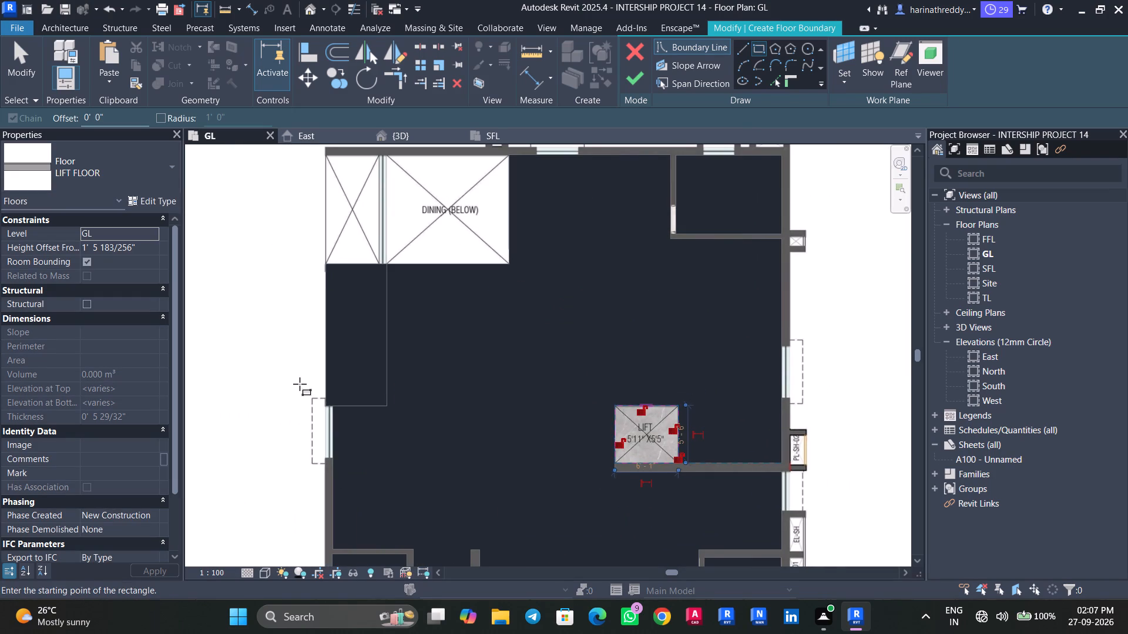
key(Escape)
key(Escape)
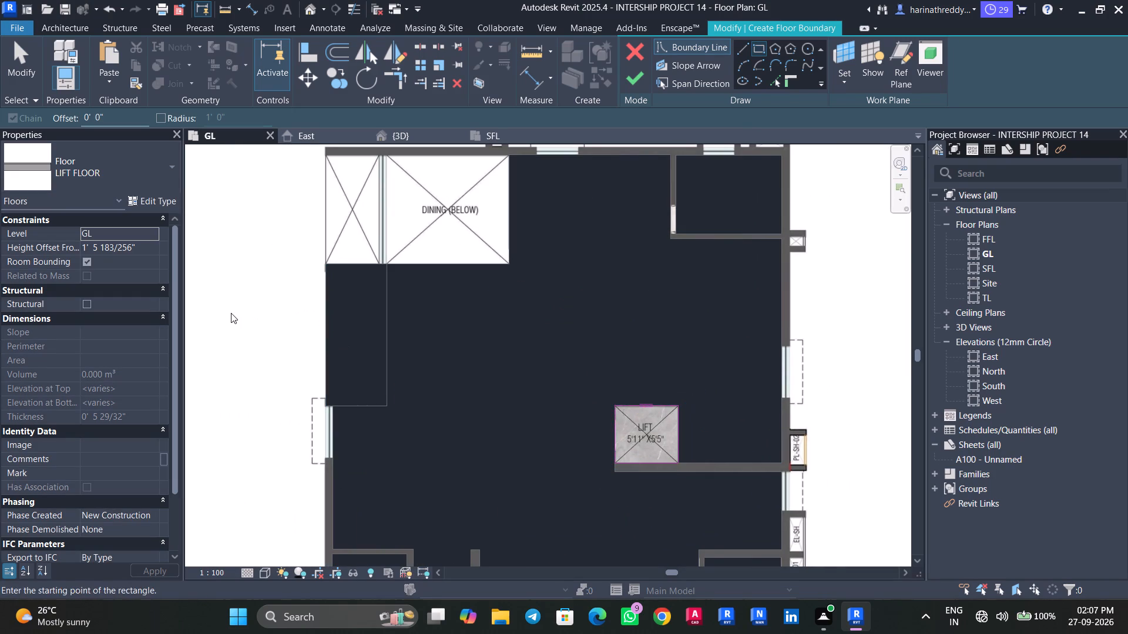
key(Escape)
Finish the boundary sketch to create the LIFT FLOOR slab in the first-floor lift.
scroll(252, 312, down, 7)
middle_drag(254, 318, 264, 271)
scroll(344, 414, up, 7)
scroll(349, 401, down, 4)
middle_drag(352, 400, 376, 382)
scroll(377, 384, up, 2)
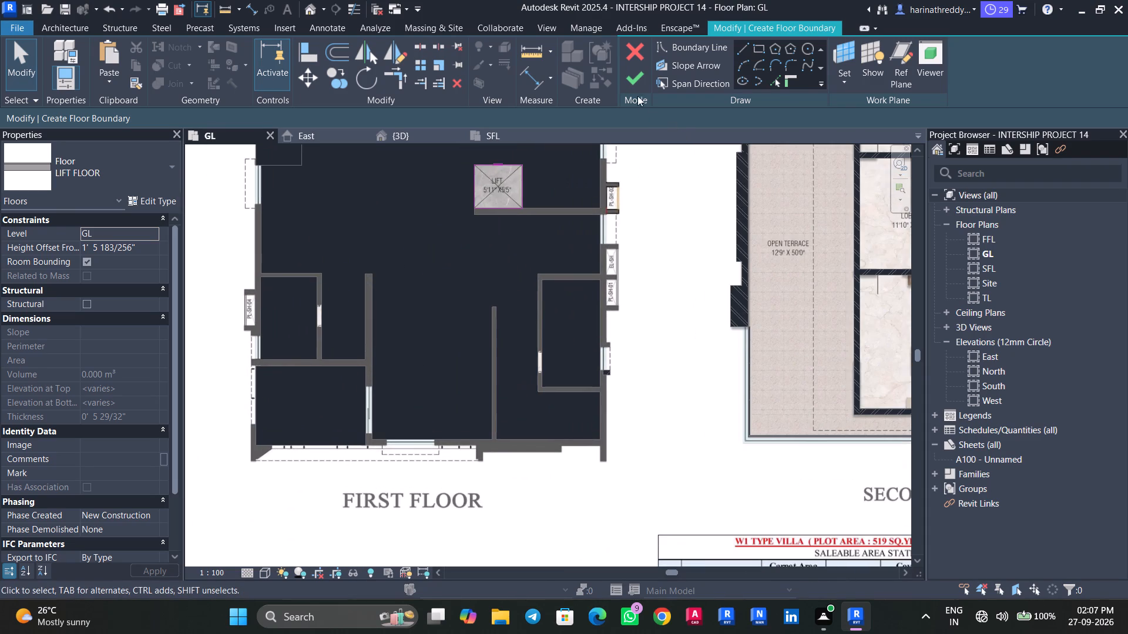
click(634, 89)
click(674, 289)
scroll(674, 289, down, 2)
scroll(674, 289, up, 1)
scroll(674, 289, down, 1)
middle_drag(674, 287, 646, 419)
scroll(627, 407, down, 4)
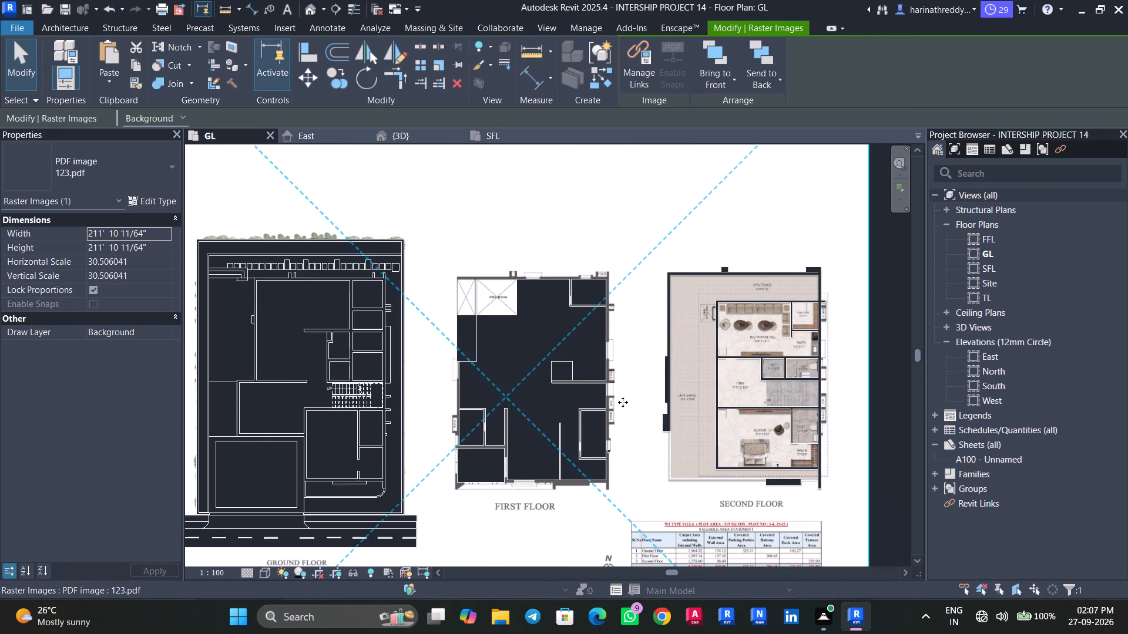
key(Escape)
key(Escape)
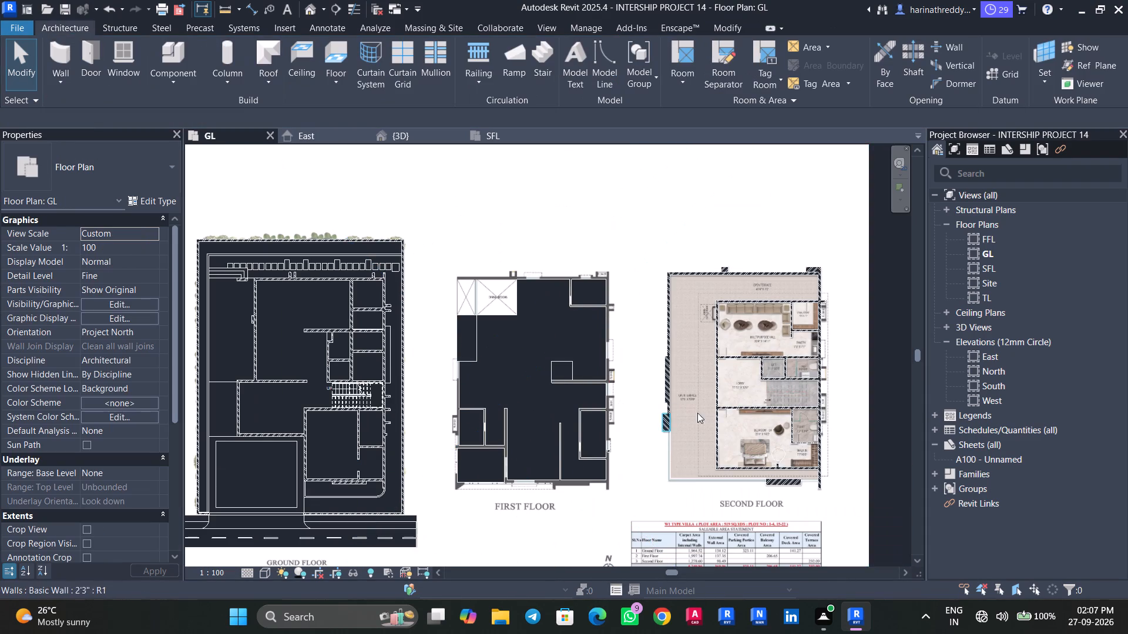
Start a new floor boundary sketch for the second-floor plan.
scroll(767, 387, up, 5)
middle_drag(714, 380, 634, 400)
middle_drag(512, 350, 472, 237)
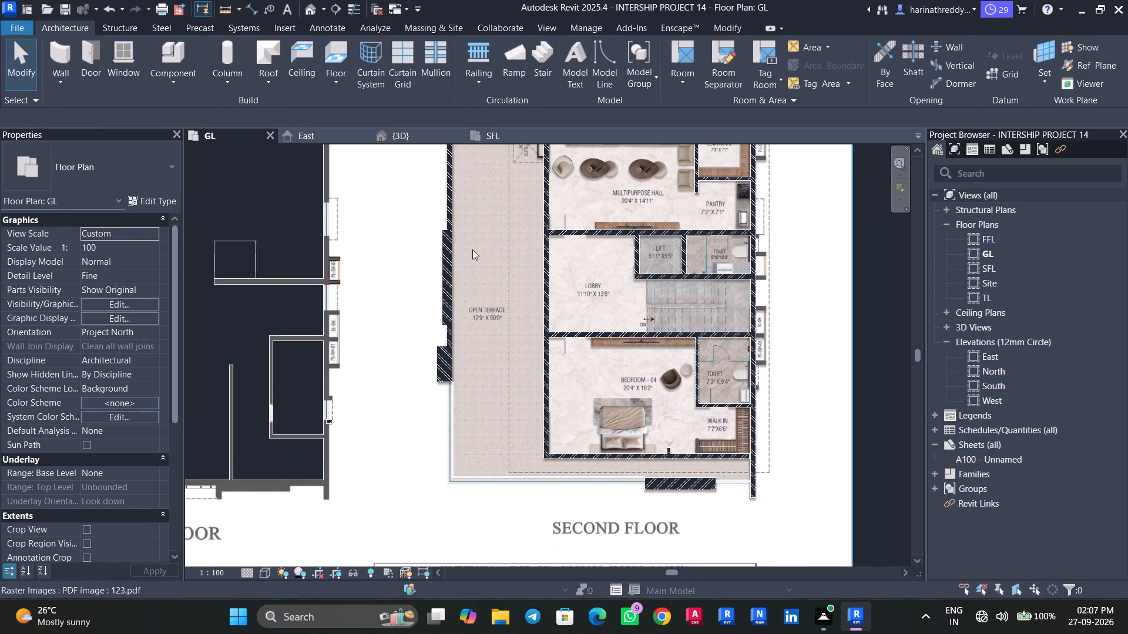
click(338, 85)
click(341, 111)
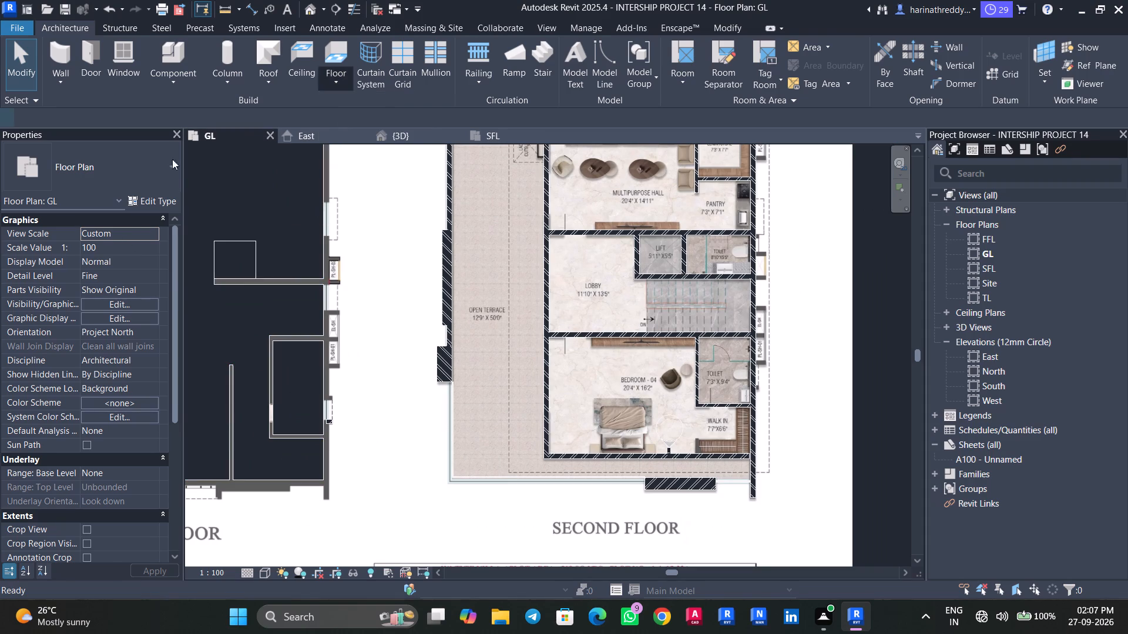
Look through the existing floor types for one that suits the second-floor open terrace.
click(105, 178)
scroll(59, 317, up, 4)
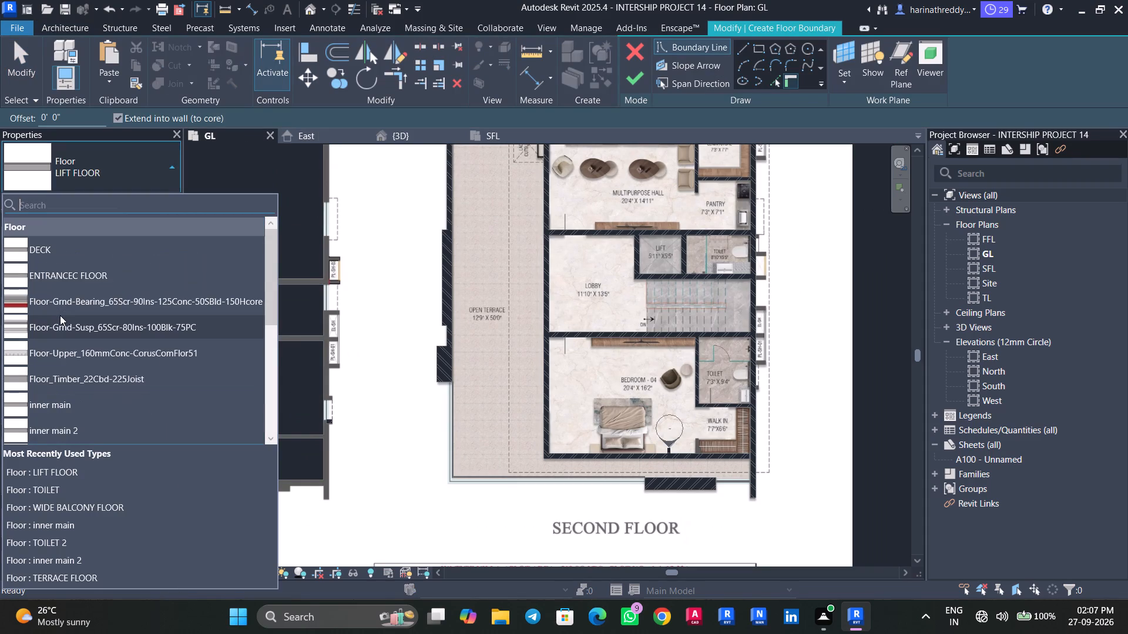
scroll(78, 397, down, 5)
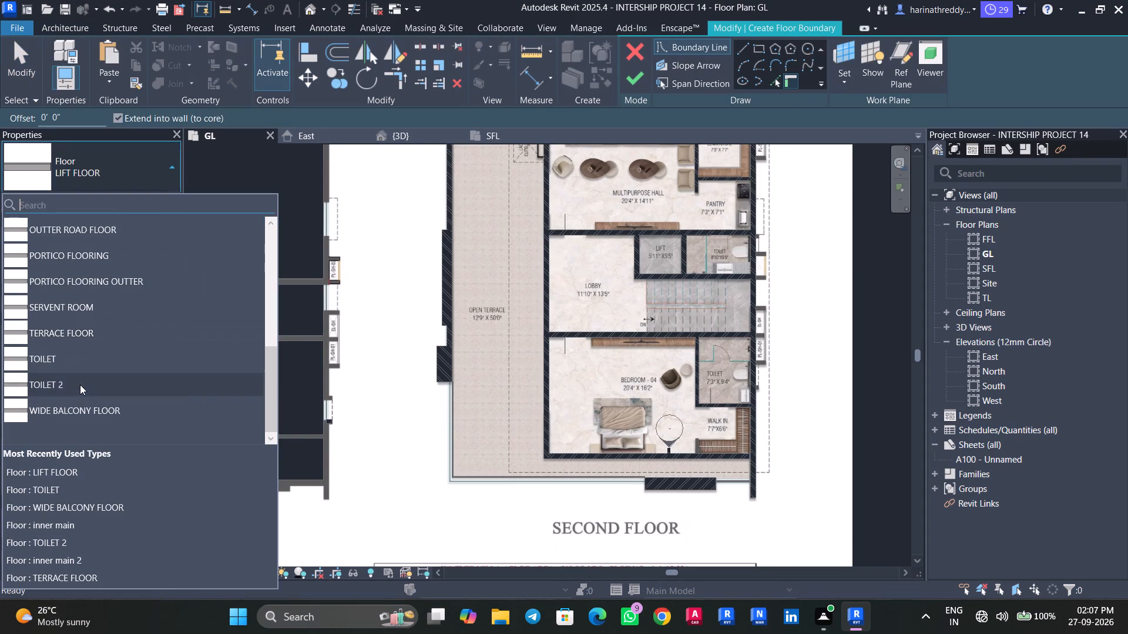
scroll(105, 293, up, 2)
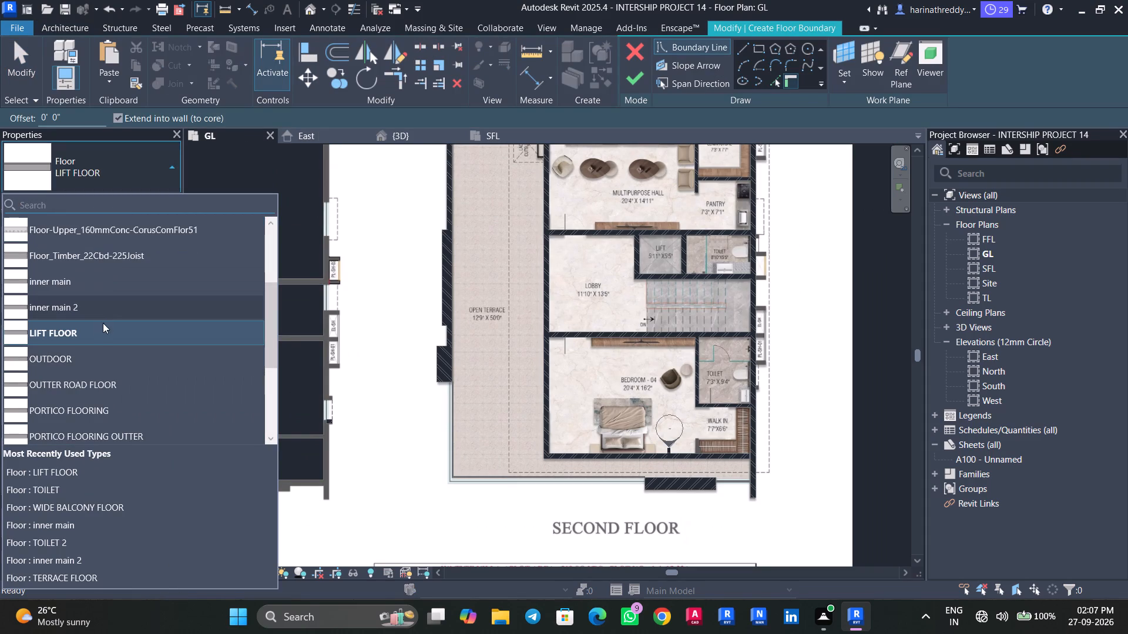
scroll(91, 407, up, 5)
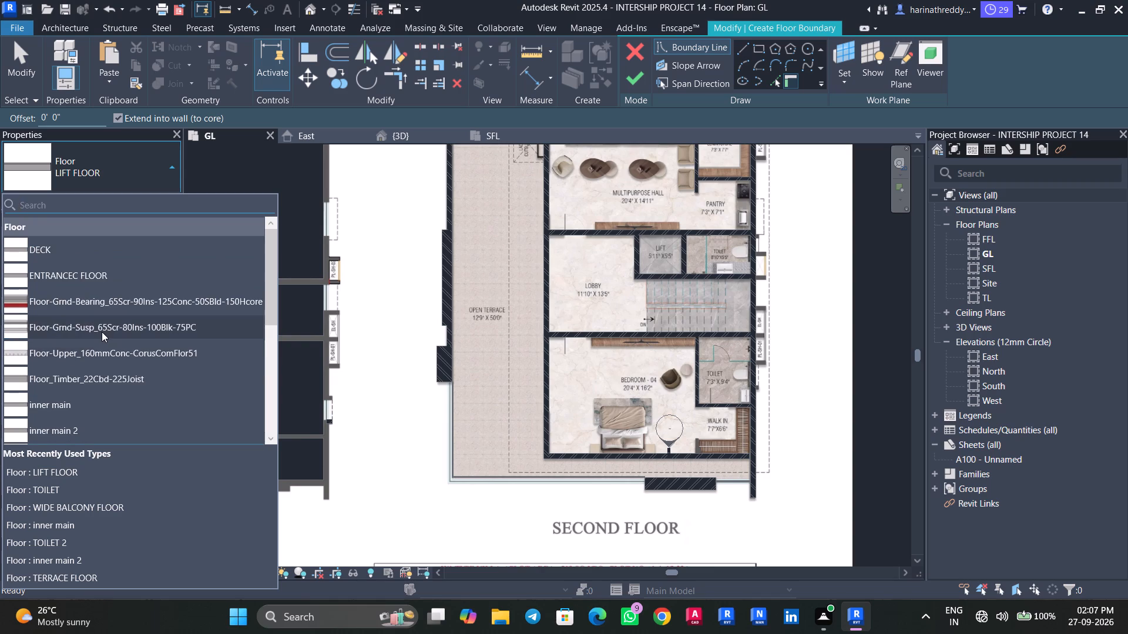
scroll(102, 331, down, 4)
scroll(95, 363, up, 2)
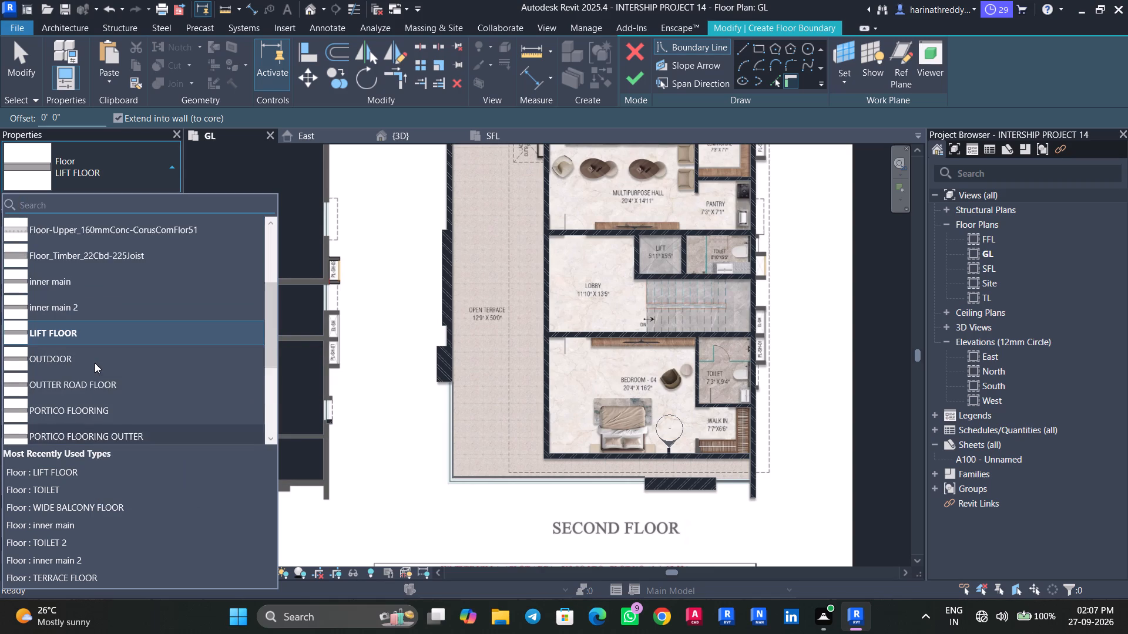
scroll(95, 363, up, 2)
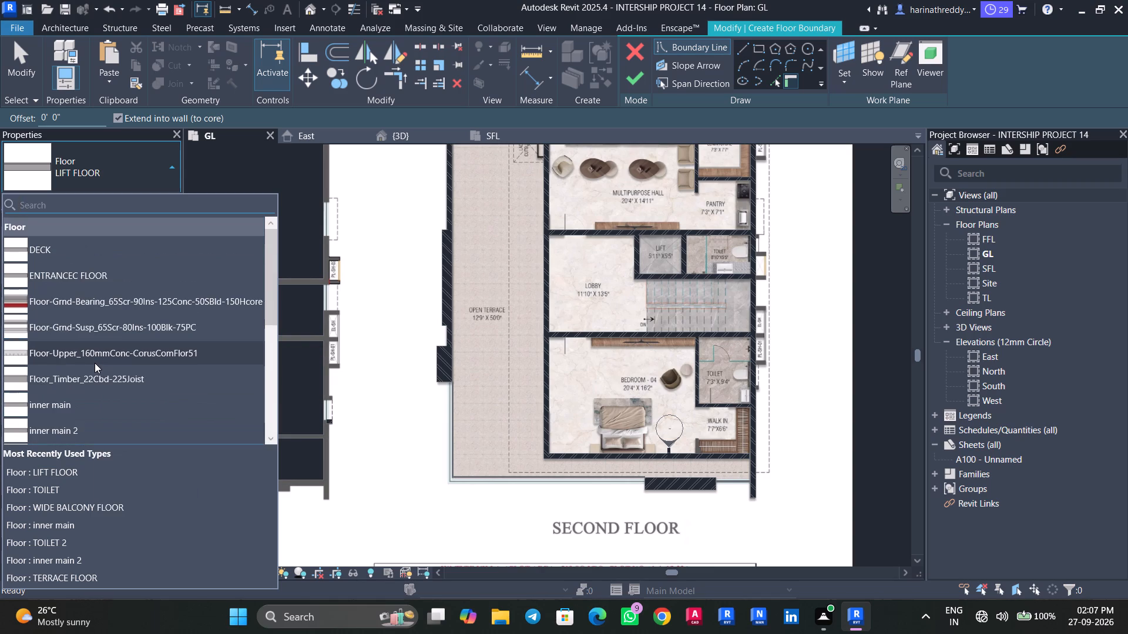
scroll(95, 363, down, 2)
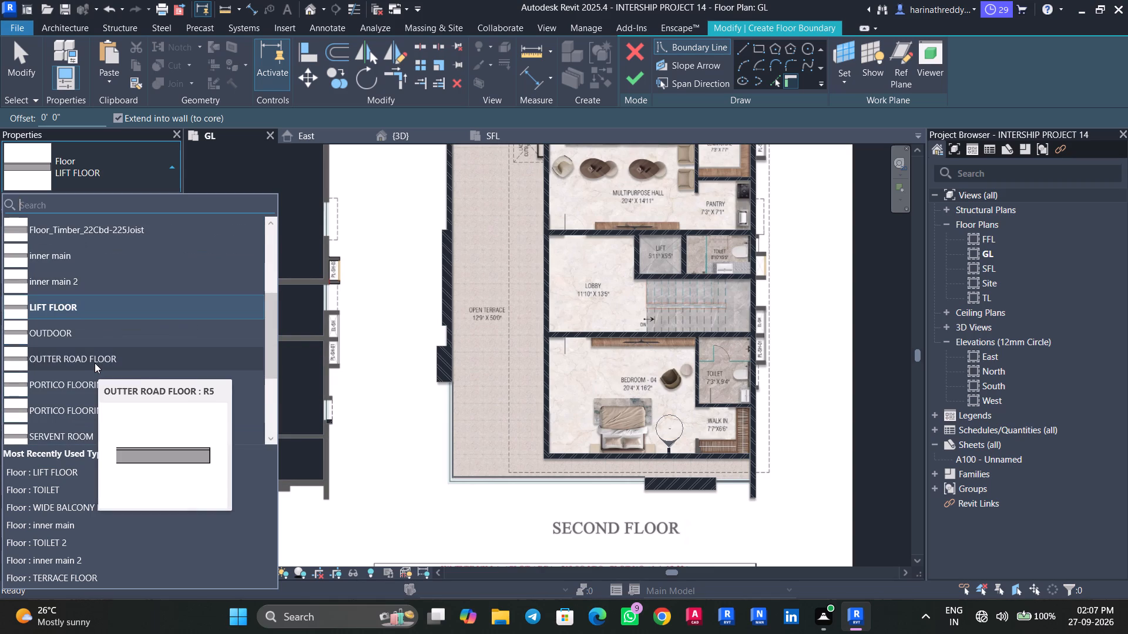
scroll(95, 363, down, 2)
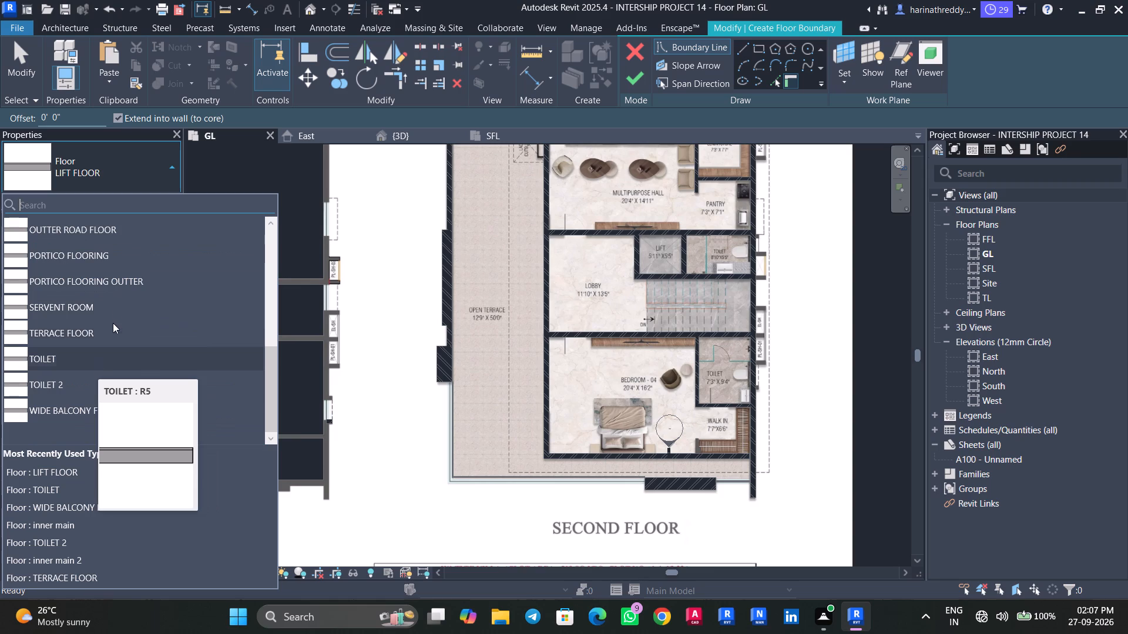
scroll(113, 312, up, 4)
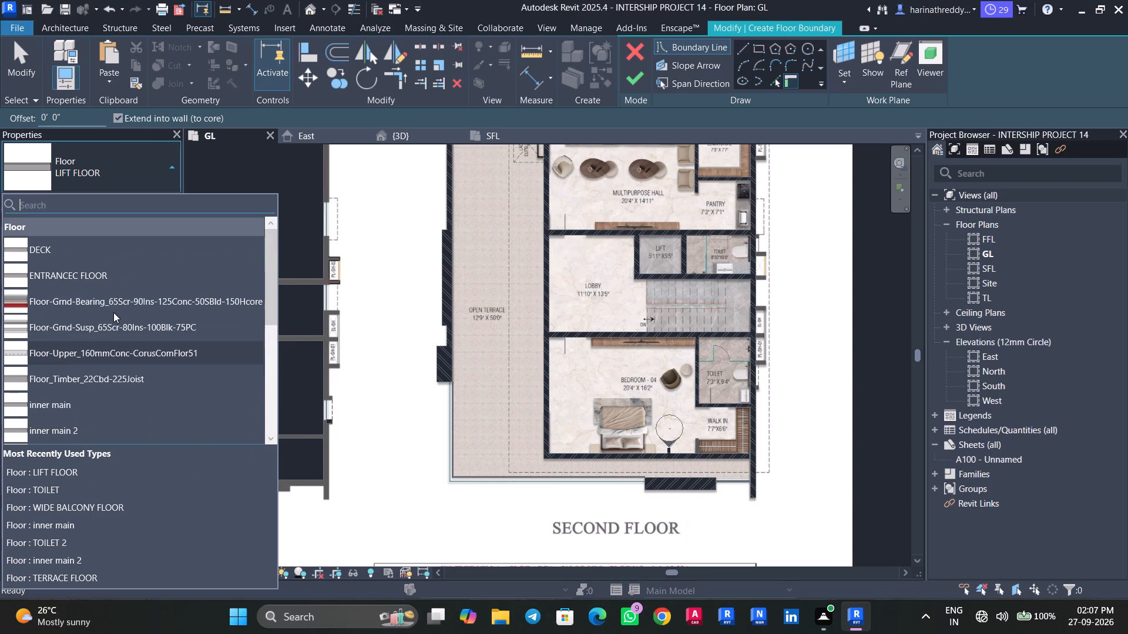
scroll(113, 312, up, 3)
scroll(113, 312, down, 2)
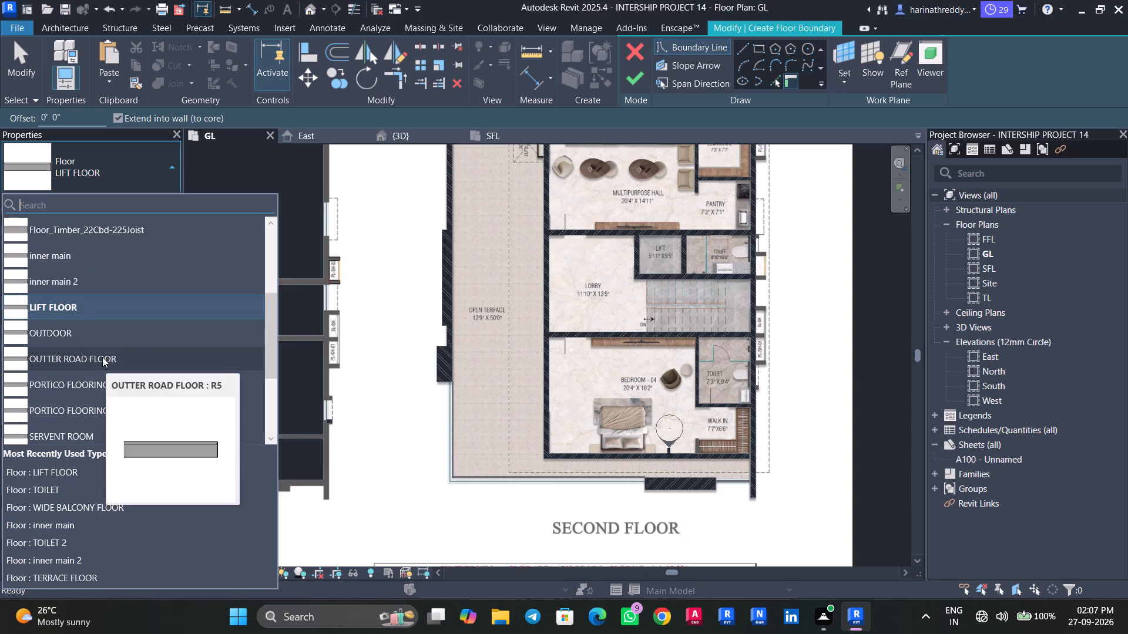
scroll(102, 357, down, 4)
scroll(102, 357, up, 2)
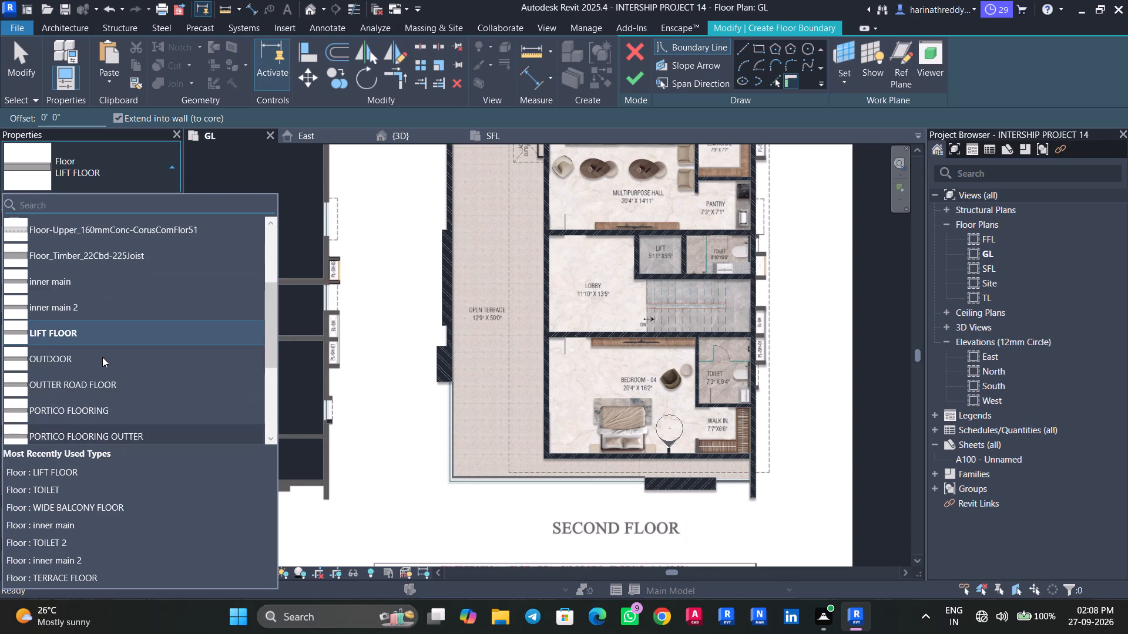
scroll(102, 357, up, 2)
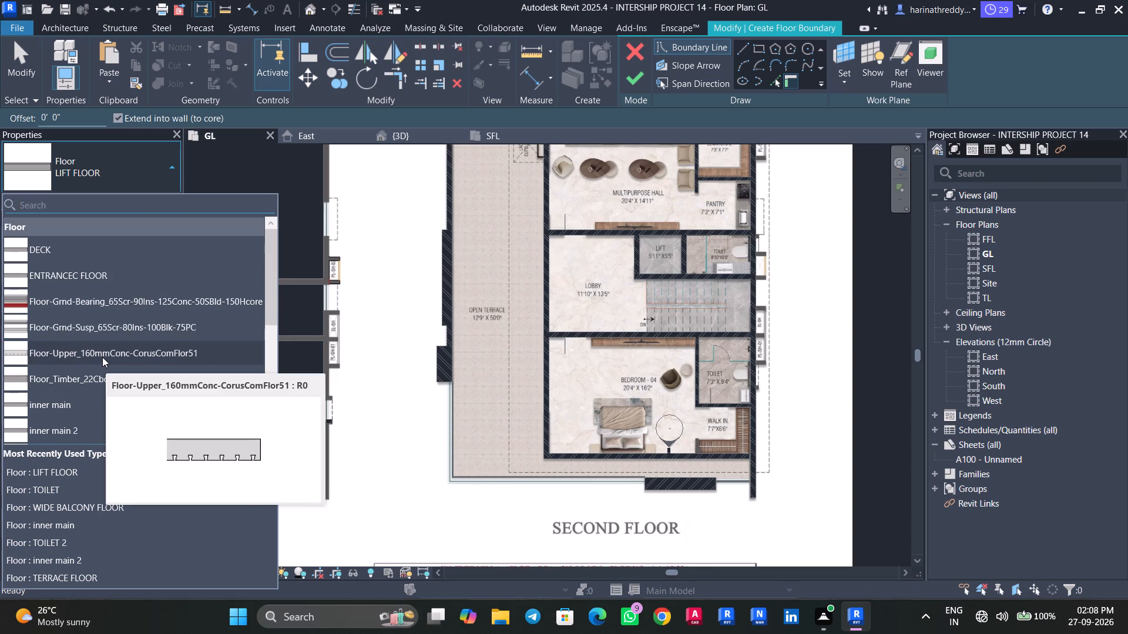
scroll(102, 357, down, 1)
scroll(102, 357, up, 5)
scroll(103, 356, down, 4)
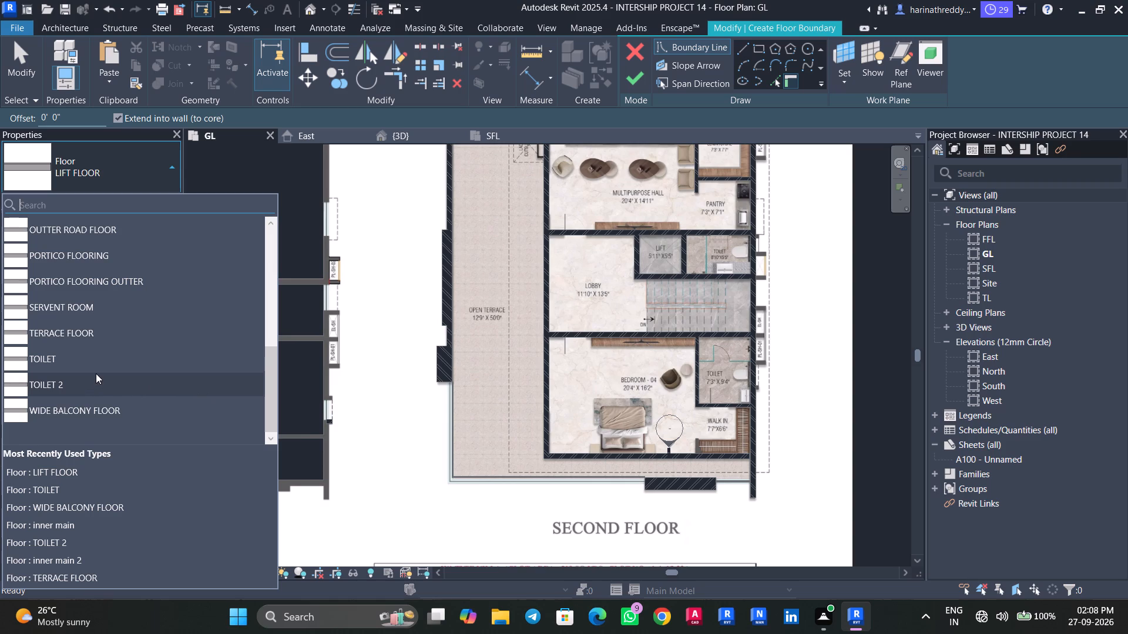
scroll(96, 373, up, 4)
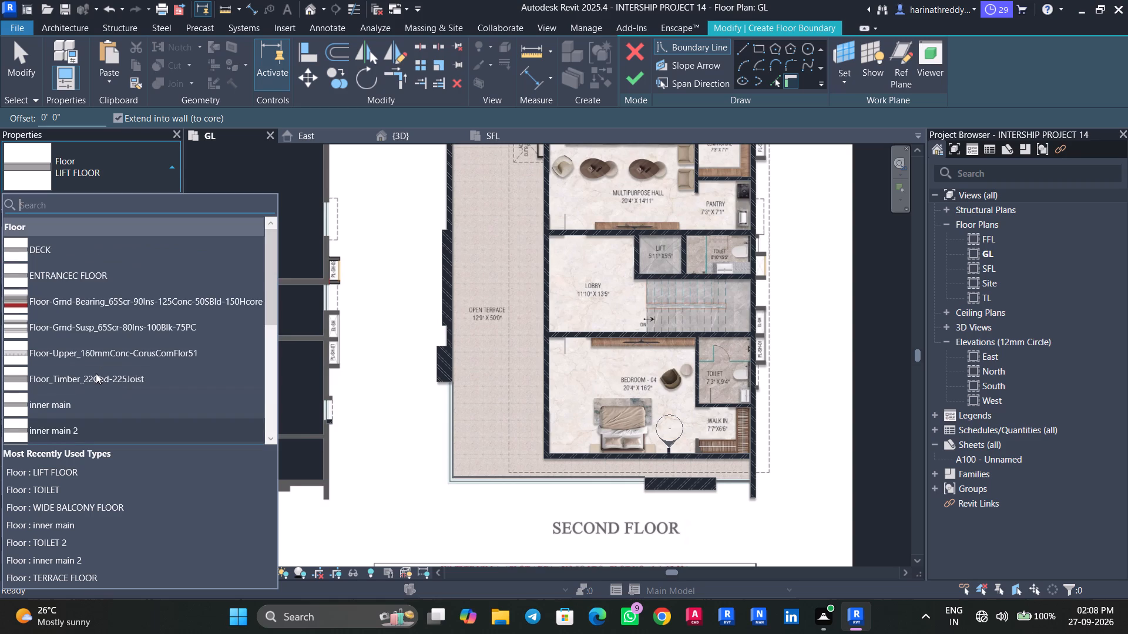
scroll(96, 373, up, 4)
click(397, 532)
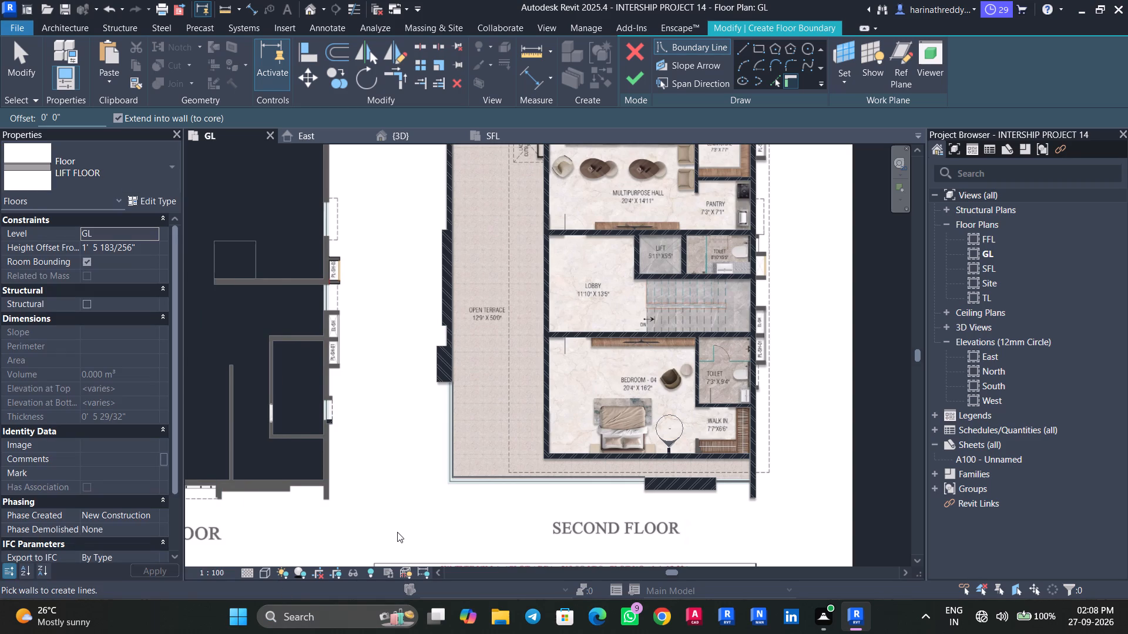
Duplicate the LIFT FLOOR type as OPEN TERRACE and use it for the new floor.
click(156, 204)
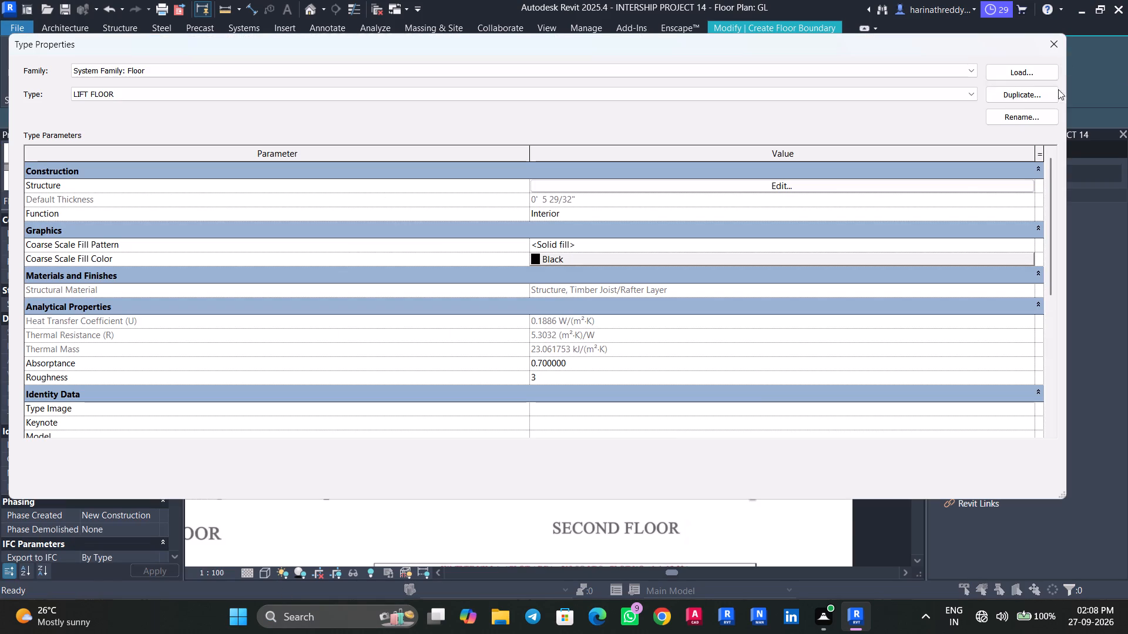
click(1018, 97)
text(ope)
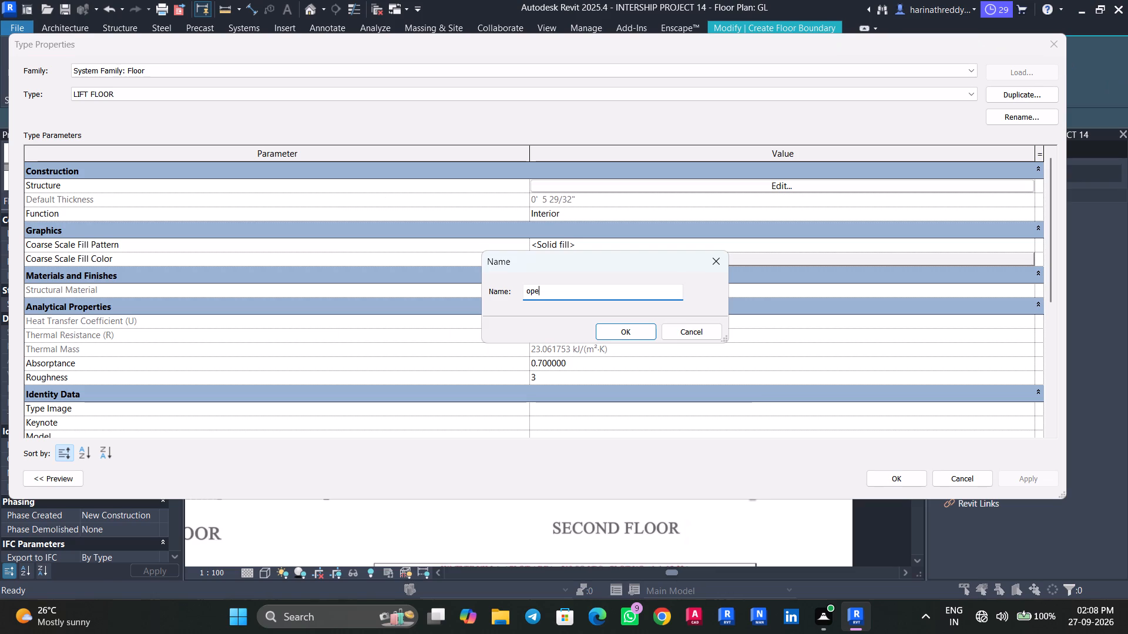
key(BackSpace)
key(BackSpace)
key(BackSpace)
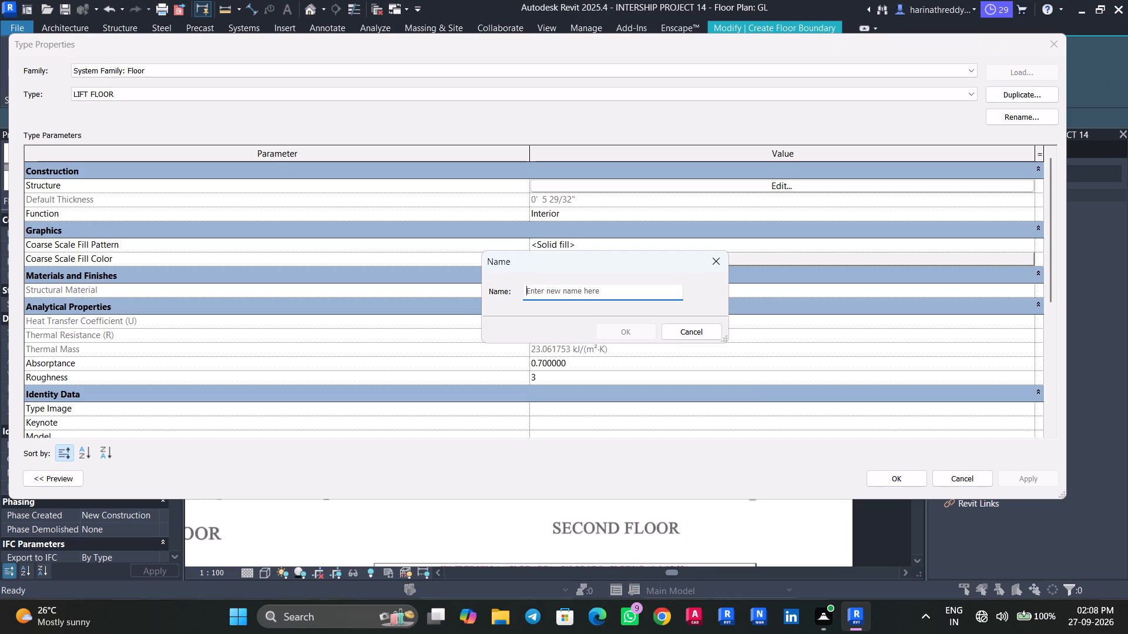
text(OPEN TERRACE)
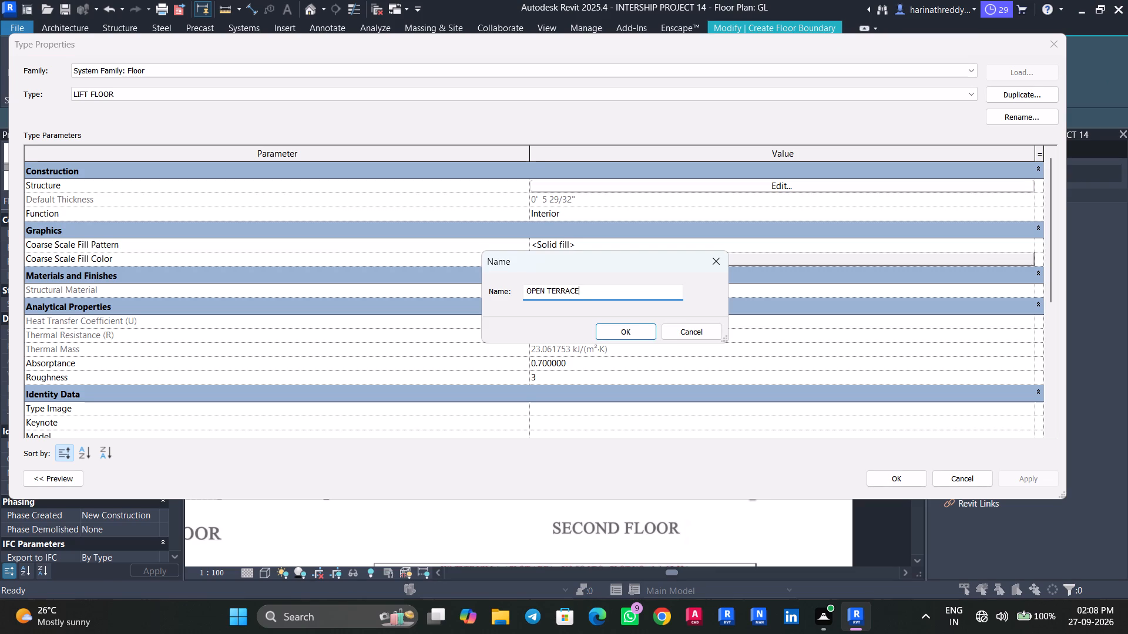
key(Return)
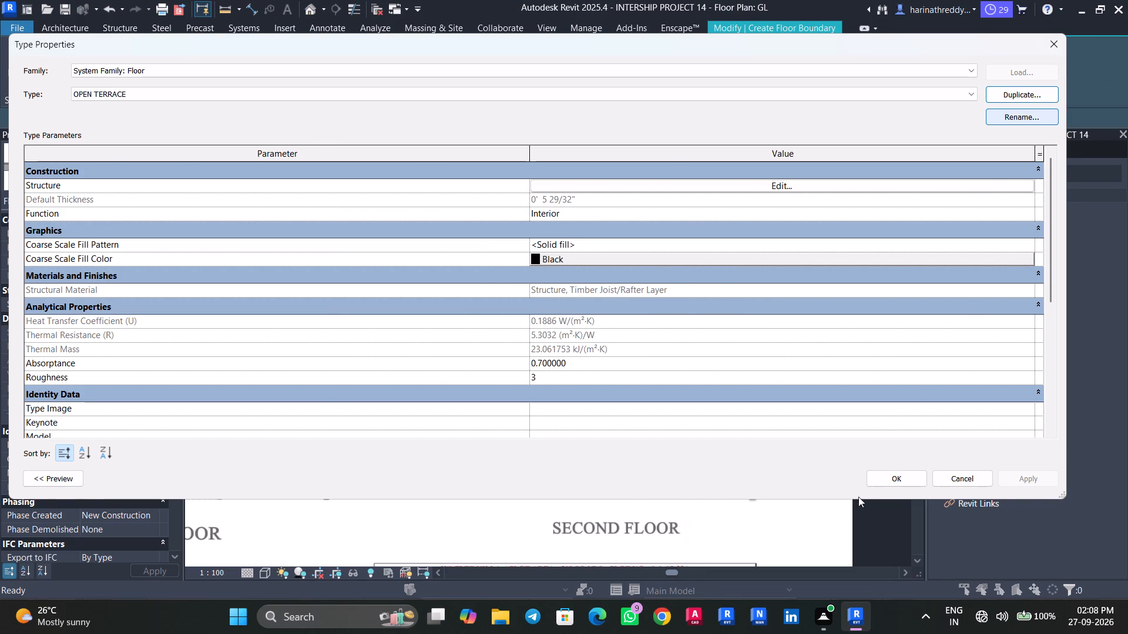
click(877, 485)
Draw a rectangular boundary over the narrow terrace strip outside the Bedroom-04 and walk-in wall on the second floor.
click(757, 47)
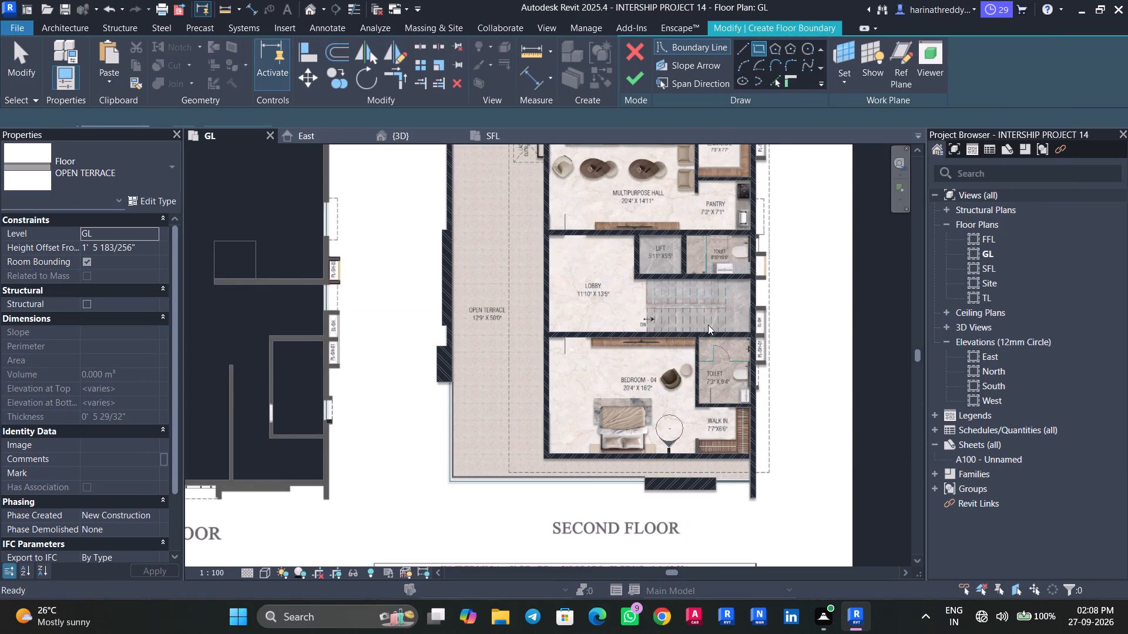
scroll(768, 473, up, 11)
scroll(730, 502, up, 4)
middle_drag(729, 498, 757, 469)
scroll(756, 475, down, 2)
scroll(755, 475, up, 1)
scroll(755, 475, down, 1)
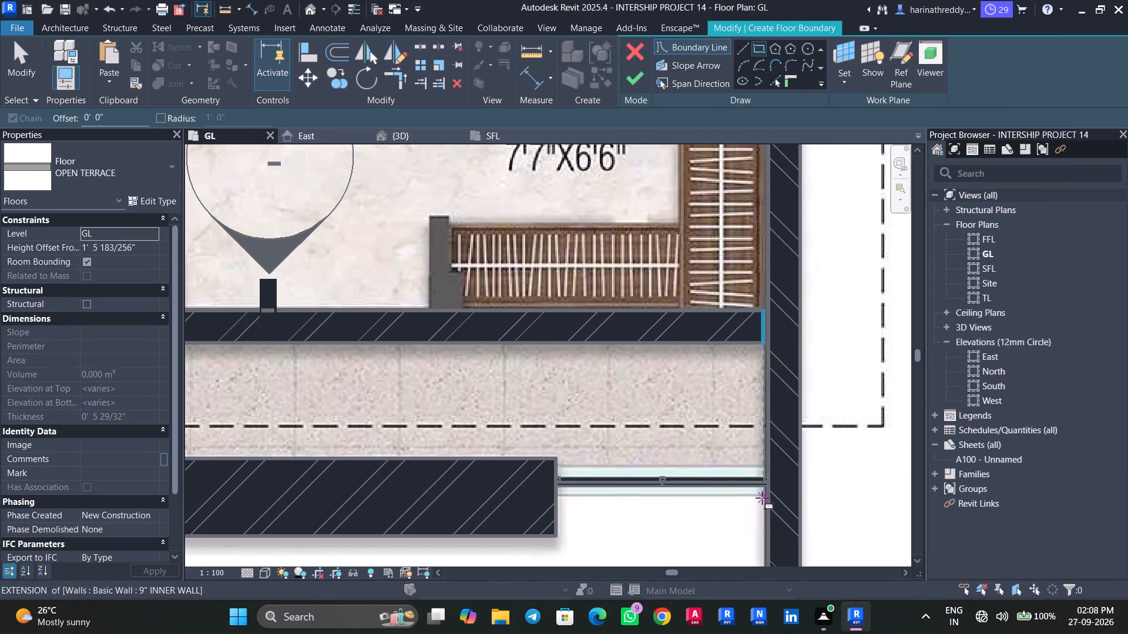
click(762, 498)
middle_drag(382, 356, 666, 367)
middle_drag(398, 403, 718, 383)
middle_drag(466, 379, 702, 366)
middle_drag(475, 362, 663, 396)
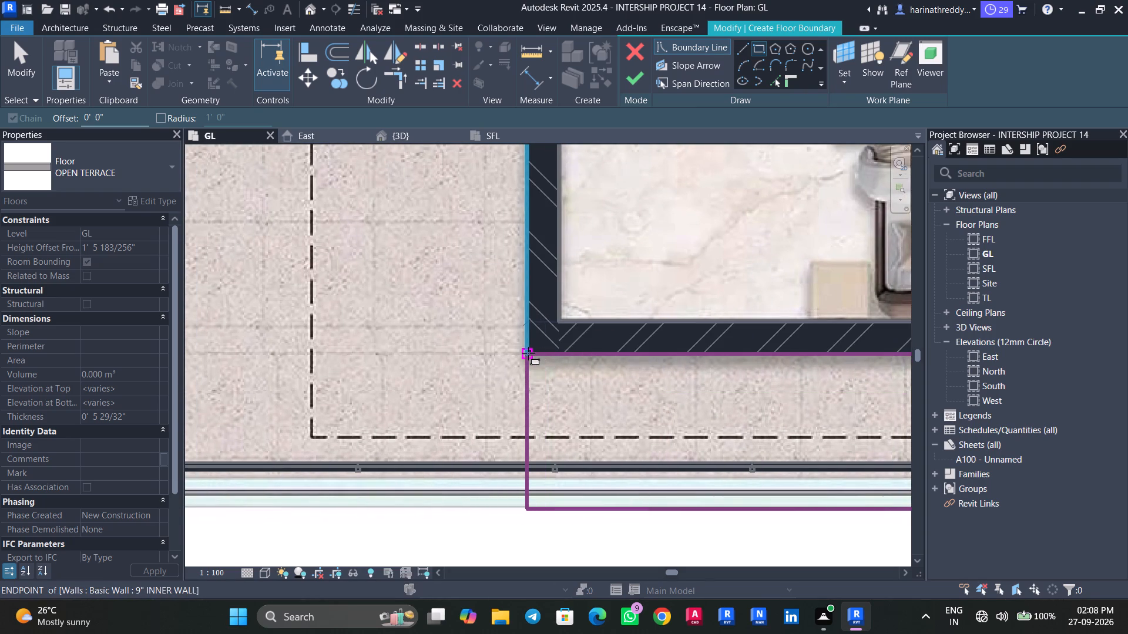
click(528, 353)
Draw a rectangular boundary about 13'-3" wide over the long 12'9" x 50'0" open terrace, from the strip's outer corner to the far inner wall corner.
scroll(463, 403, down, 17)
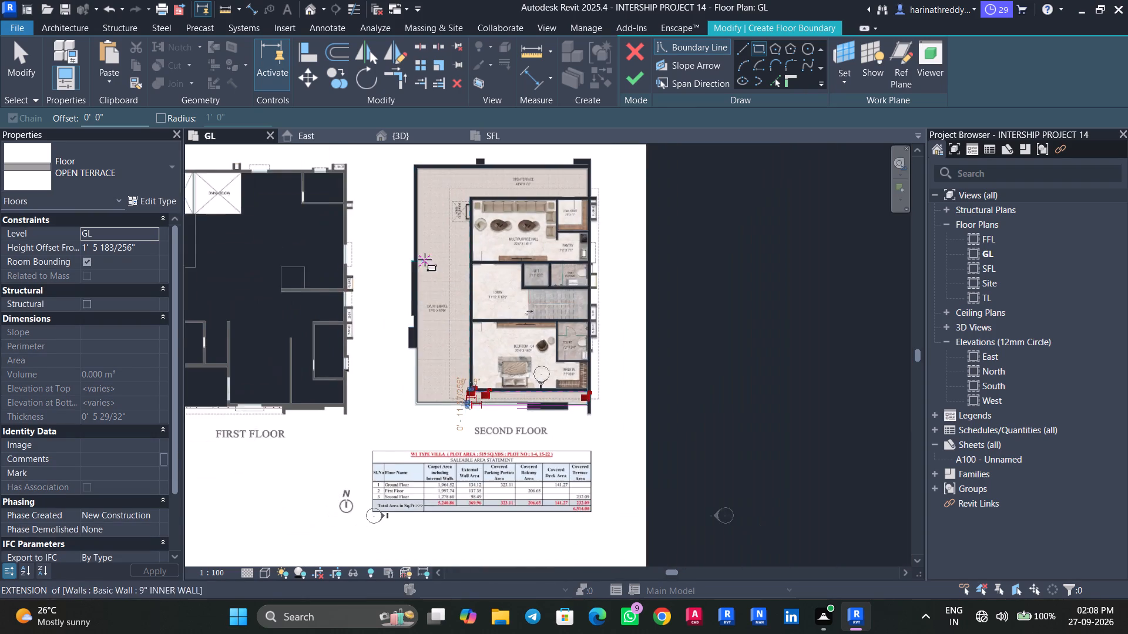
middle_drag(425, 259, 454, 372)
middle_drag(480, 429, 485, 336)
scroll(523, 427, up, 10)
scroll(491, 426, down, 1)
scroll(491, 425, up, 4)
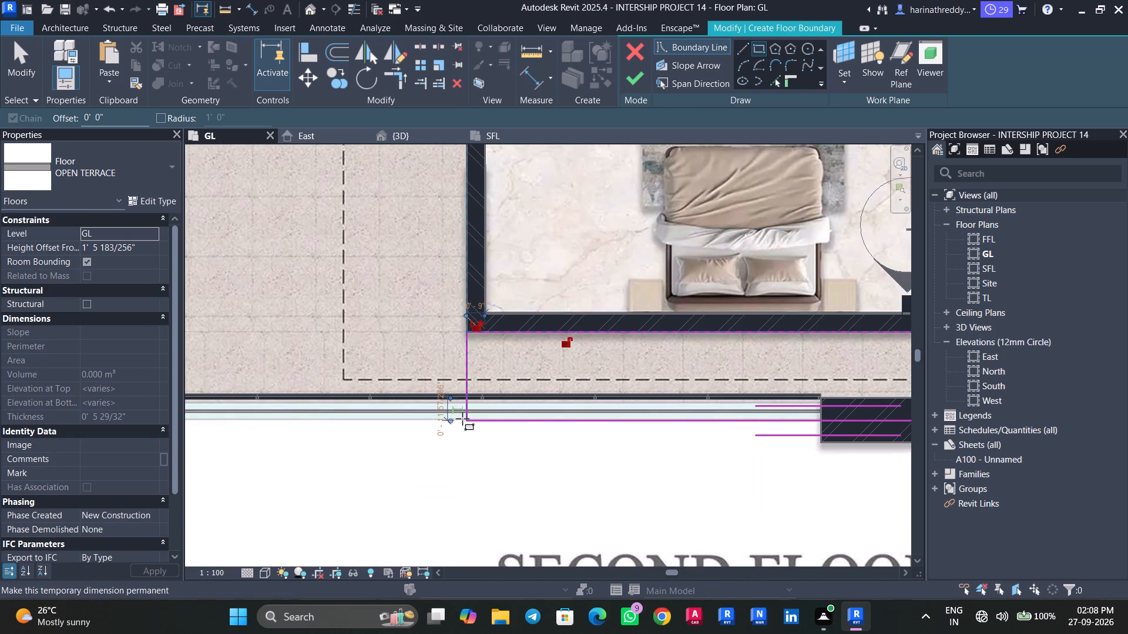
scroll(468, 421, up, 6)
click(467, 419)
scroll(337, 232, down, 2)
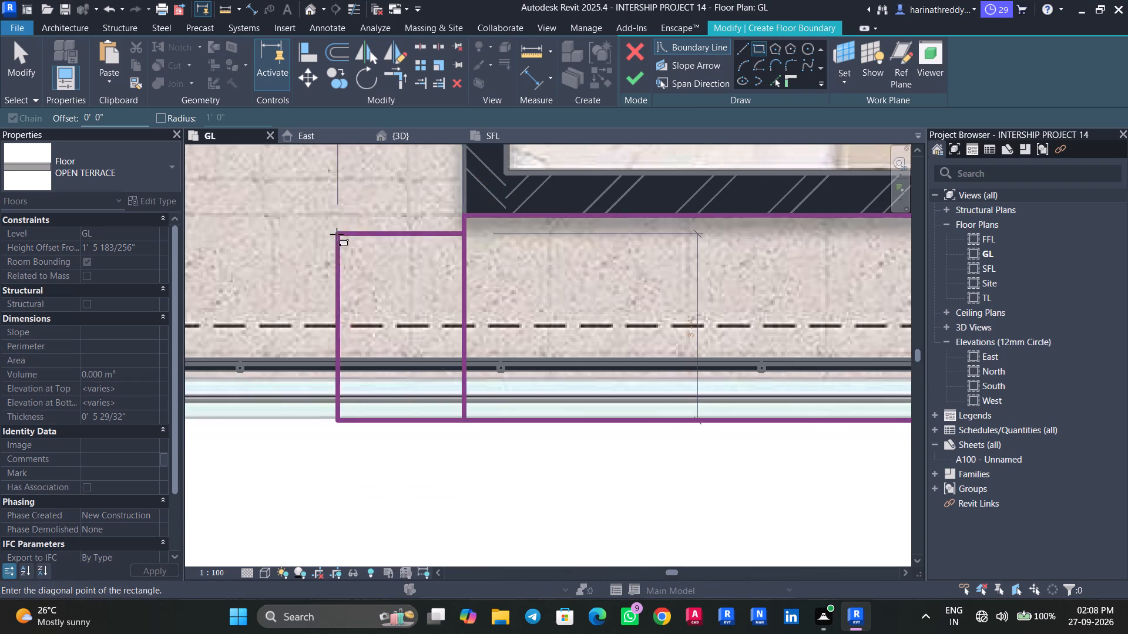
scroll(337, 234, down, 8)
middle_drag(333, 228, 513, 394)
scroll(458, 337, down, 7)
middle_drag(441, 265, 472, 408)
scroll(472, 409, down, 1)
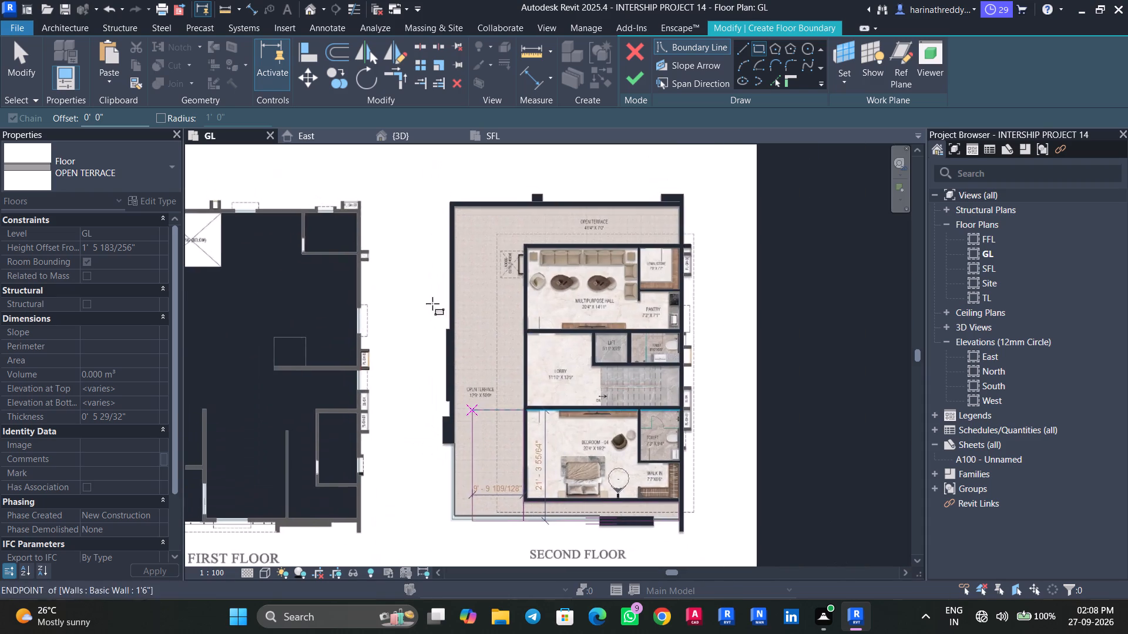
scroll(461, 233, up, 12)
click(439, 227)
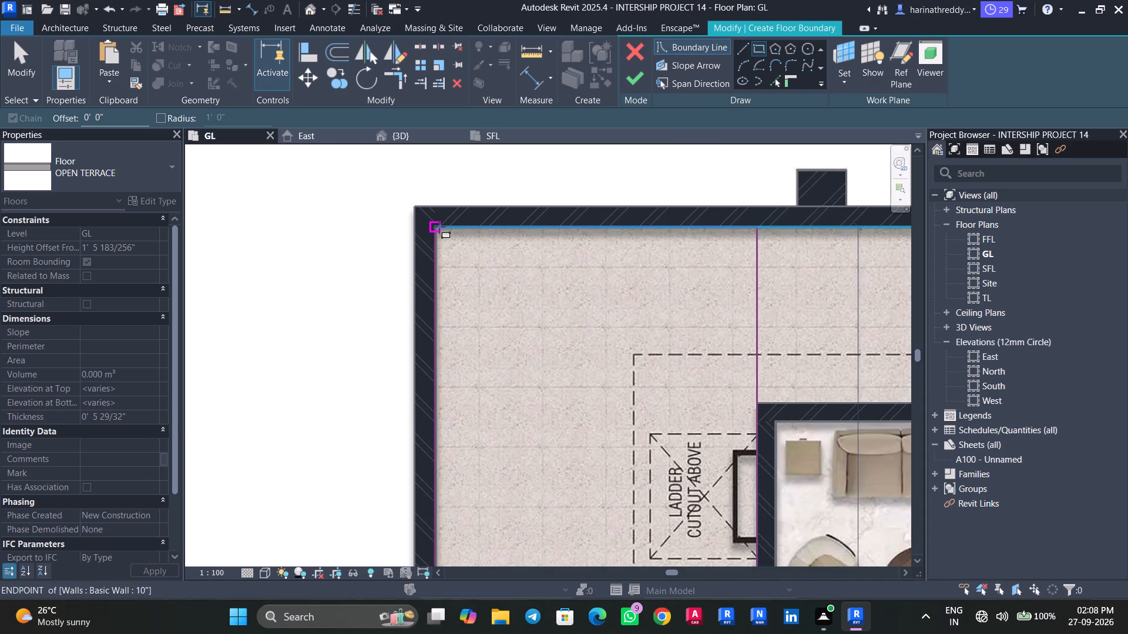
Draw a rectangular boundary over the 41'4" x 7'0" open terrace, from the wall beside the linen/store to the long terrace's boundary line.
scroll(476, 336, down, 7)
middle_drag(512, 369, 534, 234)
middle_drag(562, 312, 540, 235)
middle_drag(528, 340, 498, 212)
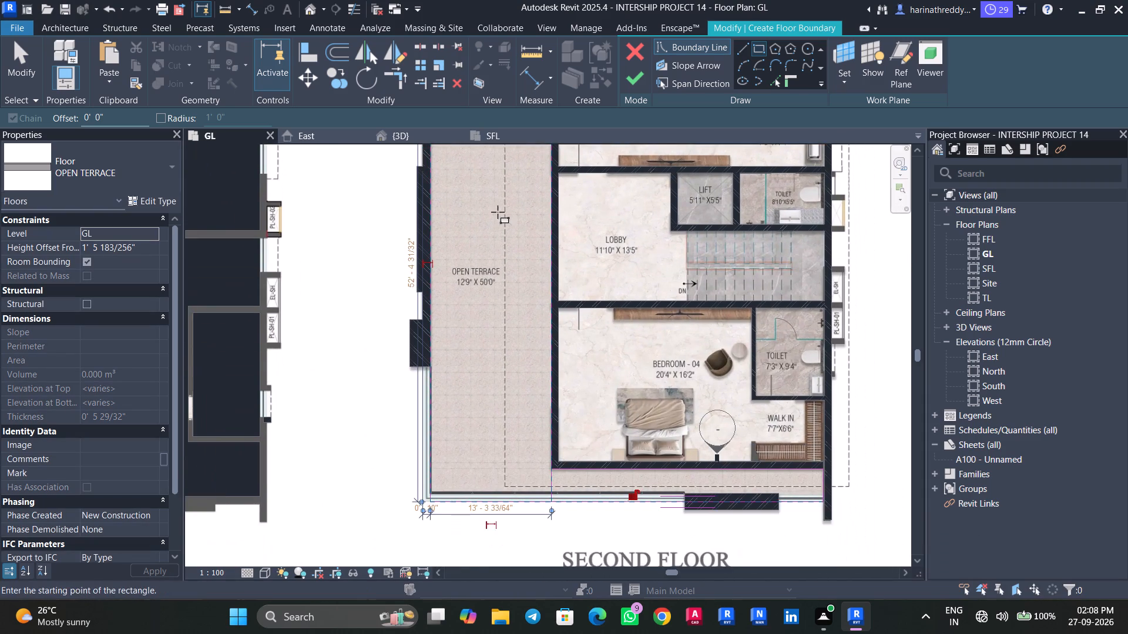
middle_drag(498, 214, 460, 457)
scroll(641, 229, up, 1)
middle_drag(639, 231, 562, 299)
scroll(719, 306, up, 5)
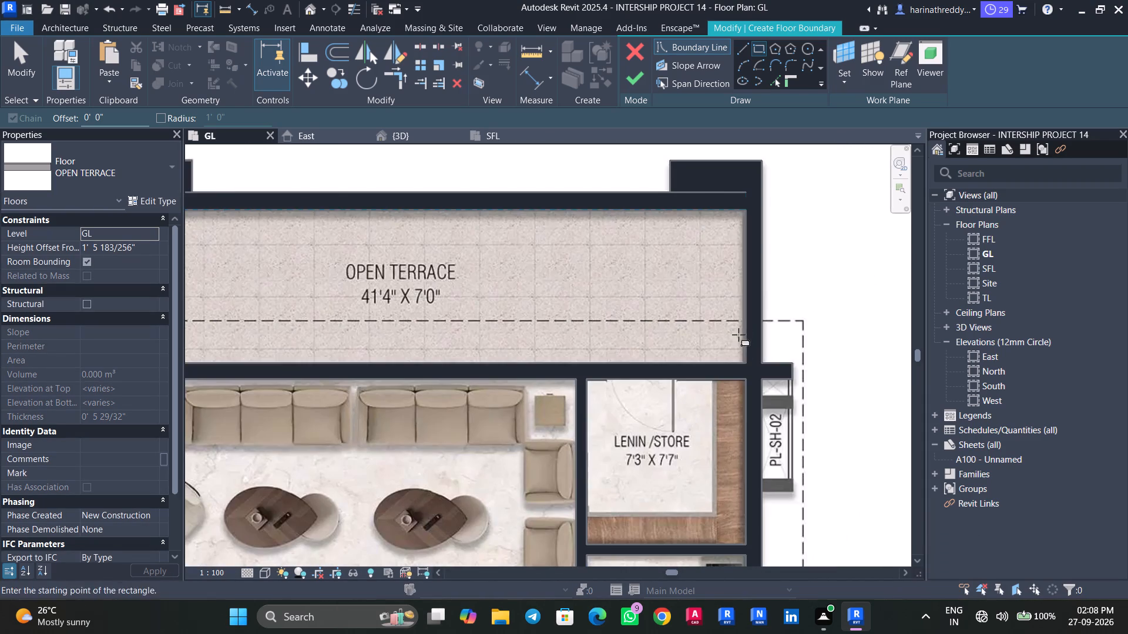
click(743, 364)
middle_drag(410, 249, 752, 340)
scroll(753, 341, up, 1)
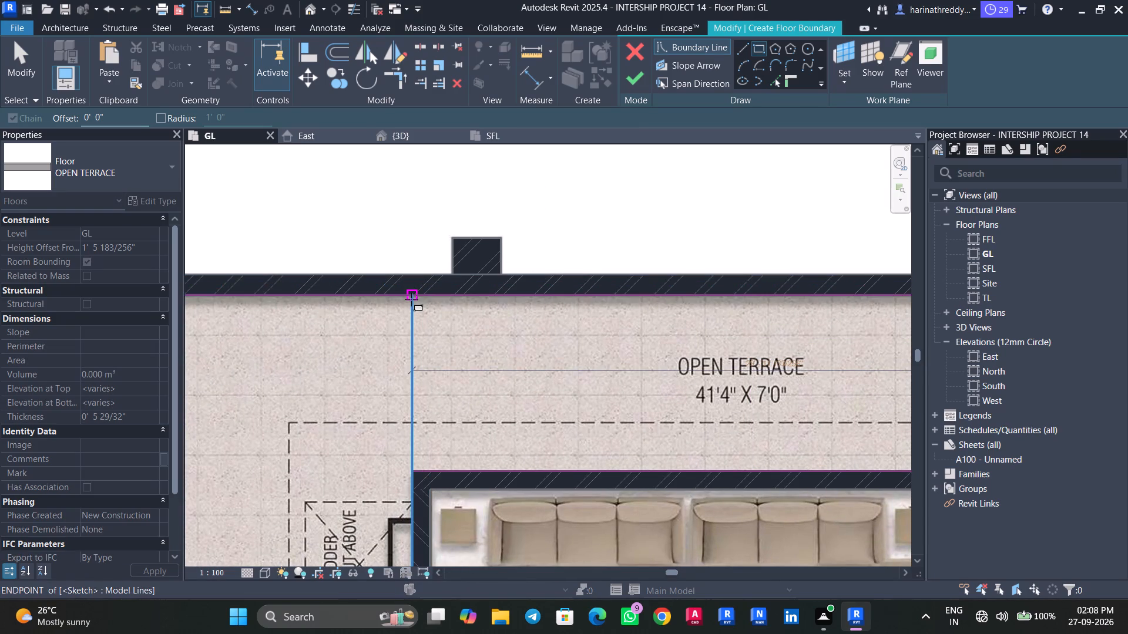
click(411, 299)
scroll(458, 356, down, 6)
middle_drag(459, 347, 464, 250)
key(Escape)
key(Escape)
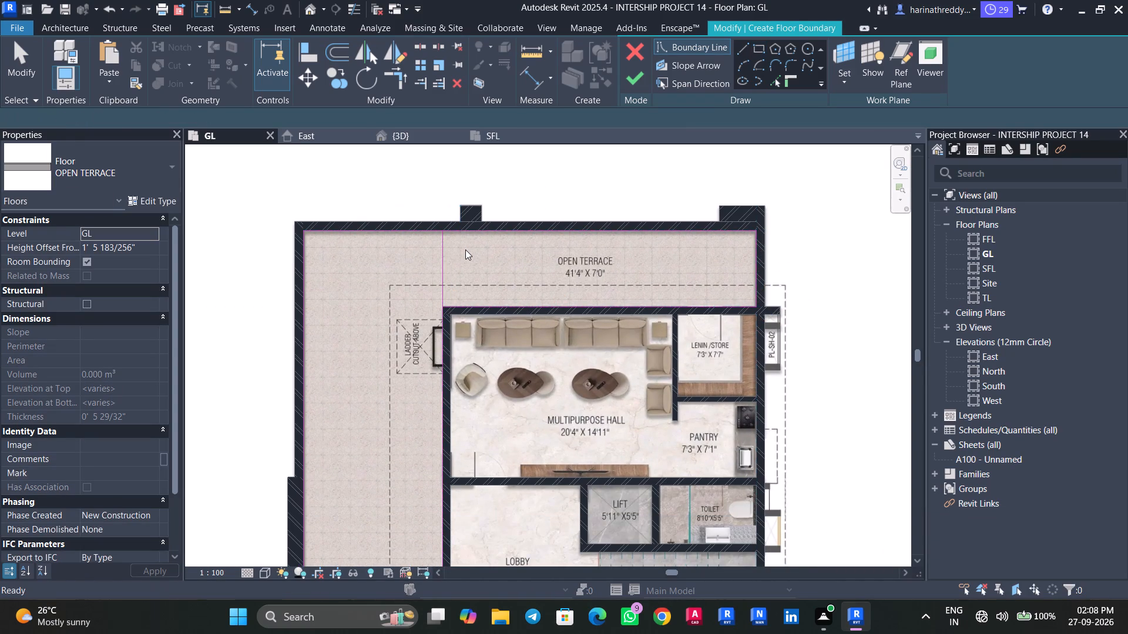
Trim the boundary lines at the multipurpose hall's outer corner and delete the leftover line dividing the 41'4" terrace from the long terrace.
key(Escape)
key(Escape)
scroll(478, 345, up, 10)
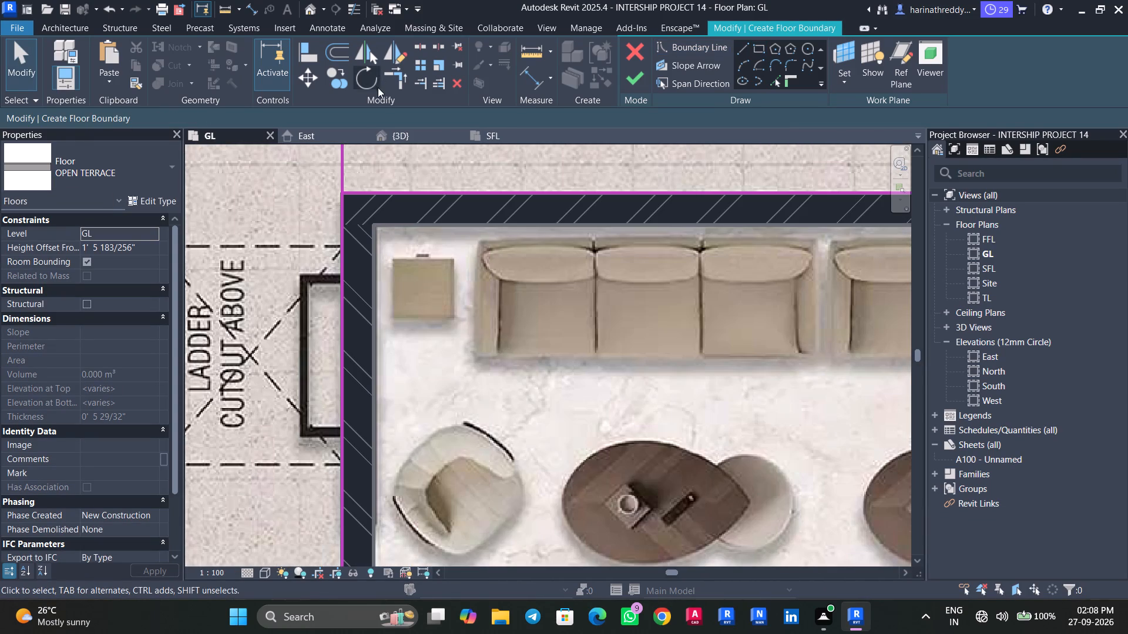
click(393, 82)
click(409, 188)
click(340, 237)
scroll(354, 272, down, 6)
middle_drag(399, 188, 425, 288)
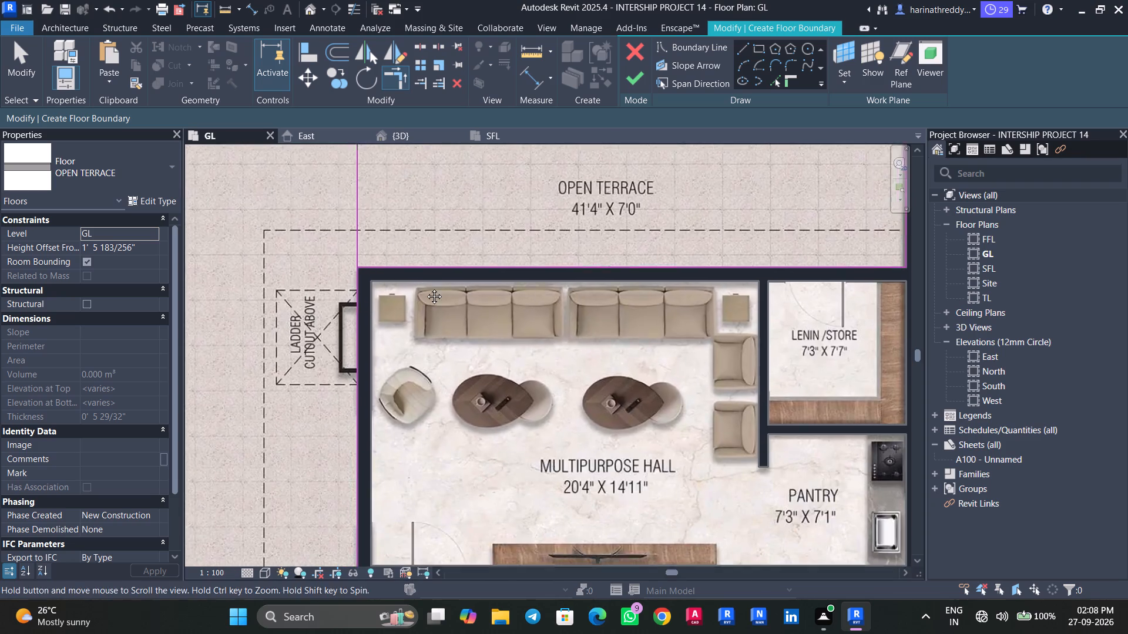
middle_drag(425, 288, 449, 342)
key(Escape)
key(Escape)
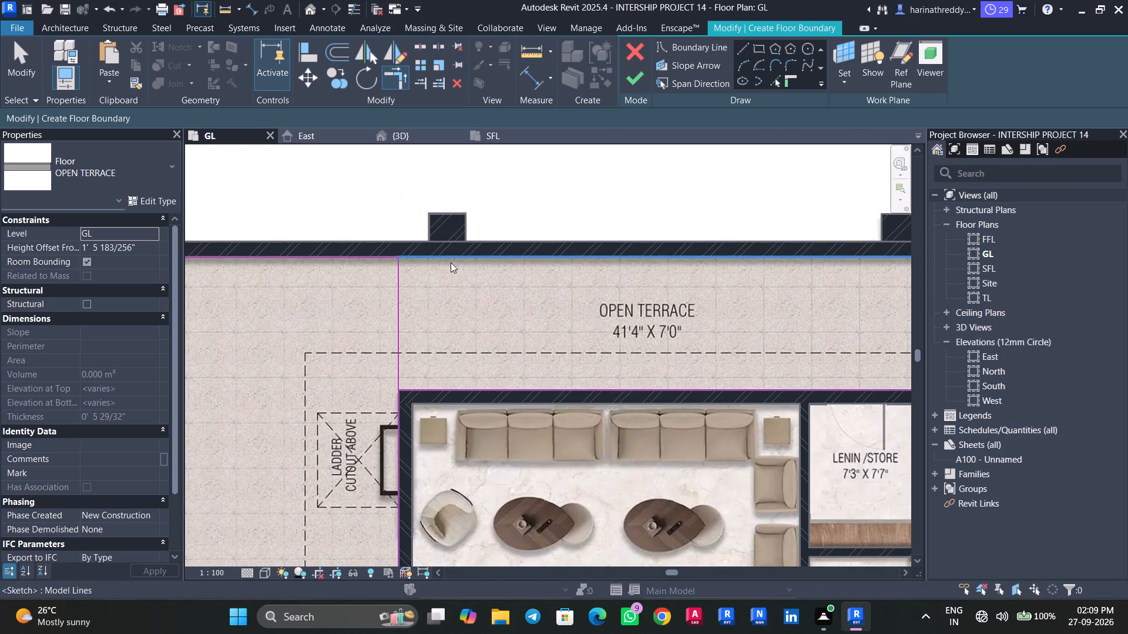
click(400, 325)
key(Delete)
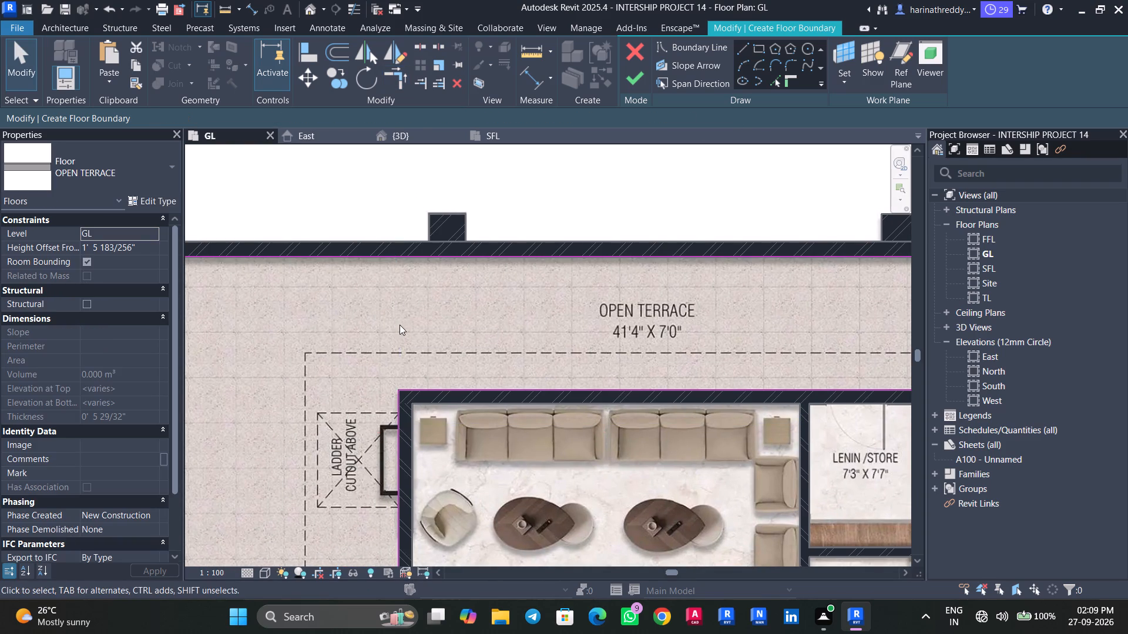
Move the long terrace's outer side boundary line outward to the outer edge of the glass railing.
scroll(409, 321, down, 8)
middle_drag(370, 325, 409, 188)
middle_drag(398, 366, 412, 225)
scroll(415, 372, up, 3)
scroll(530, 387, up, 9)
scroll(522, 379, down, 3)
scroll(522, 379, up, 2)
middle_drag(529, 379, 696, 389)
middle_drag(412, 389, 596, 426)
click(361, 379)
drag(361, 377, 343, 378)
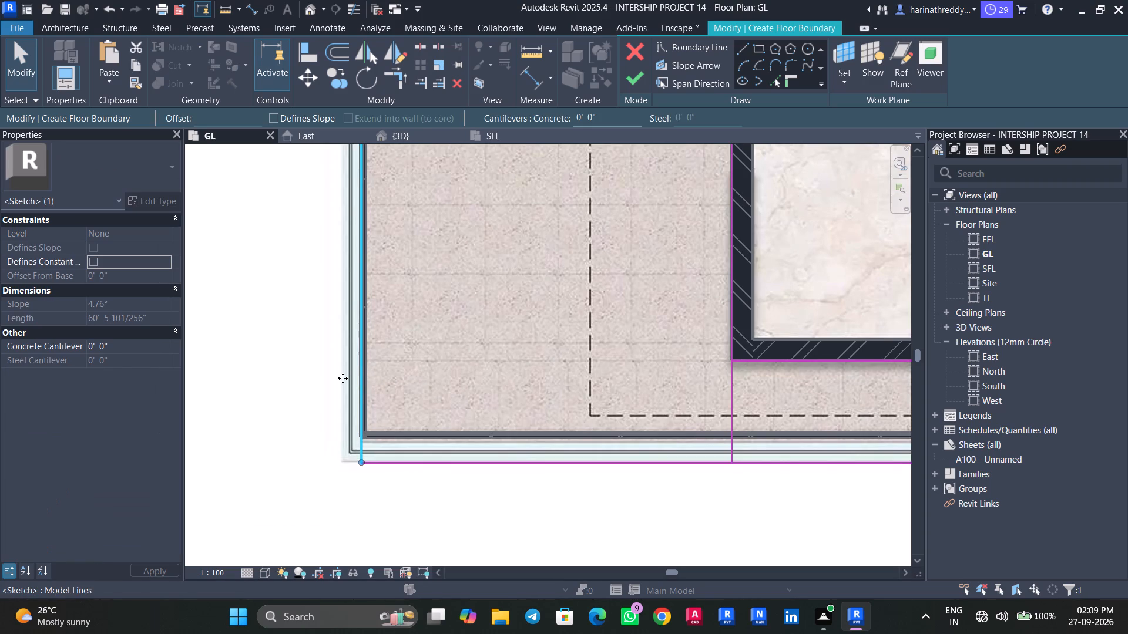
drag(343, 378, 341, 380)
scroll(439, 369, down, 4)
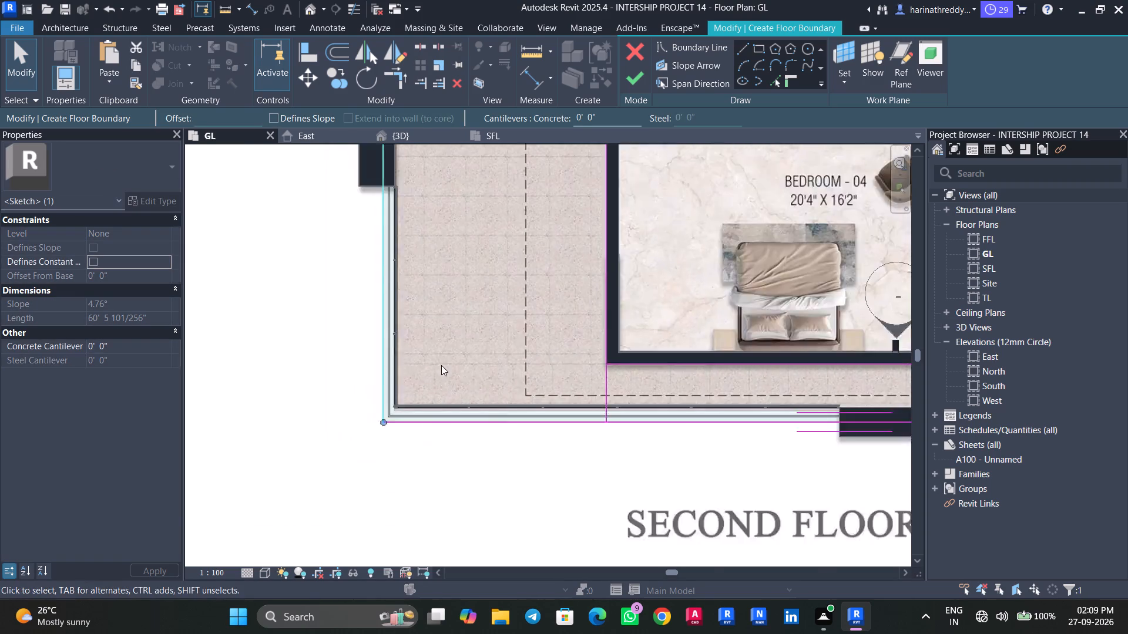
scroll(441, 365, down, 4)
middle_drag(457, 330, 462, 440)
scroll(458, 420, down, 4)
click(384, 340)
Move the long terrace's end boundary line, on the 41'4" x 7'0" terrace side, outward to the wall's outer face.
scroll(485, 147, up, 3)
middle_drag(477, 200, 479, 348)
scroll(486, 311, up, 1)
scroll(486, 311, down, 1)
scroll(486, 311, up, 4)
click(493, 292)
scroll(492, 296, up, 5)
drag(493, 293, 496, 278)
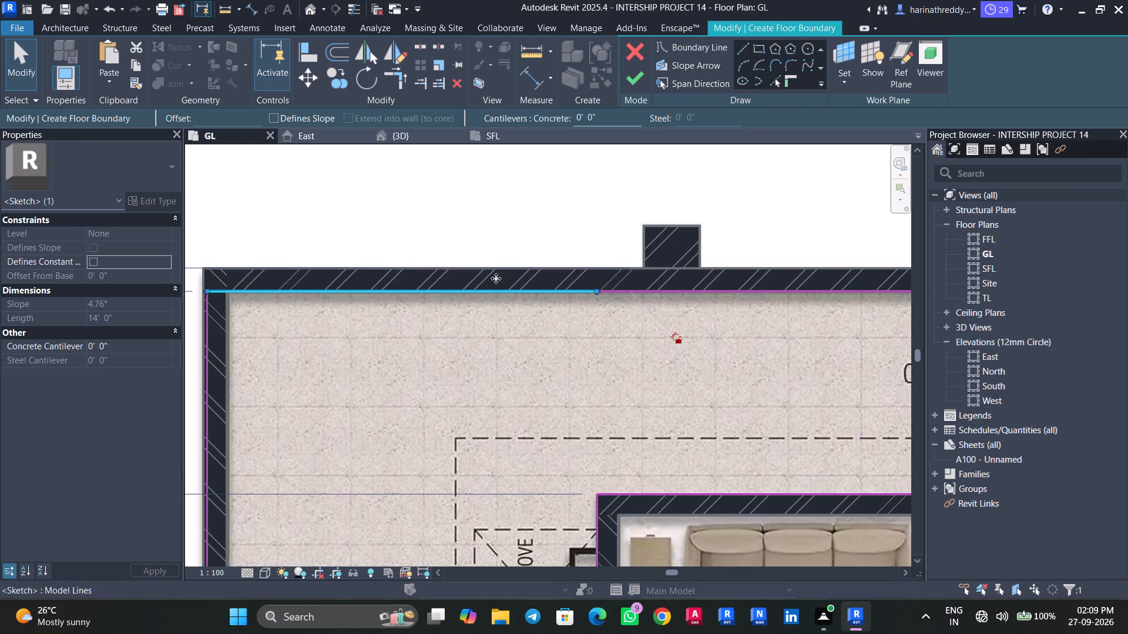
drag(496, 278, 496, 271)
Nudge the long terrace's outer side boundary line outward onto the wall's outer face.
middle_drag(419, 346, 688, 291)
scroll(491, 340, up, 4)
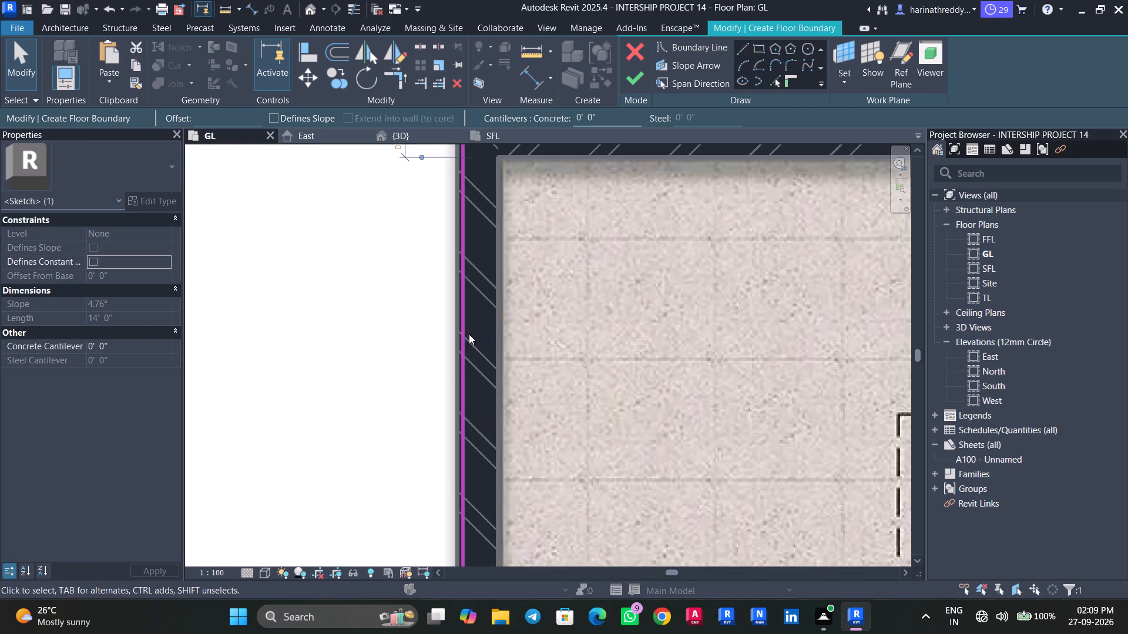
click(468, 333)
key(Left)
key(Left)
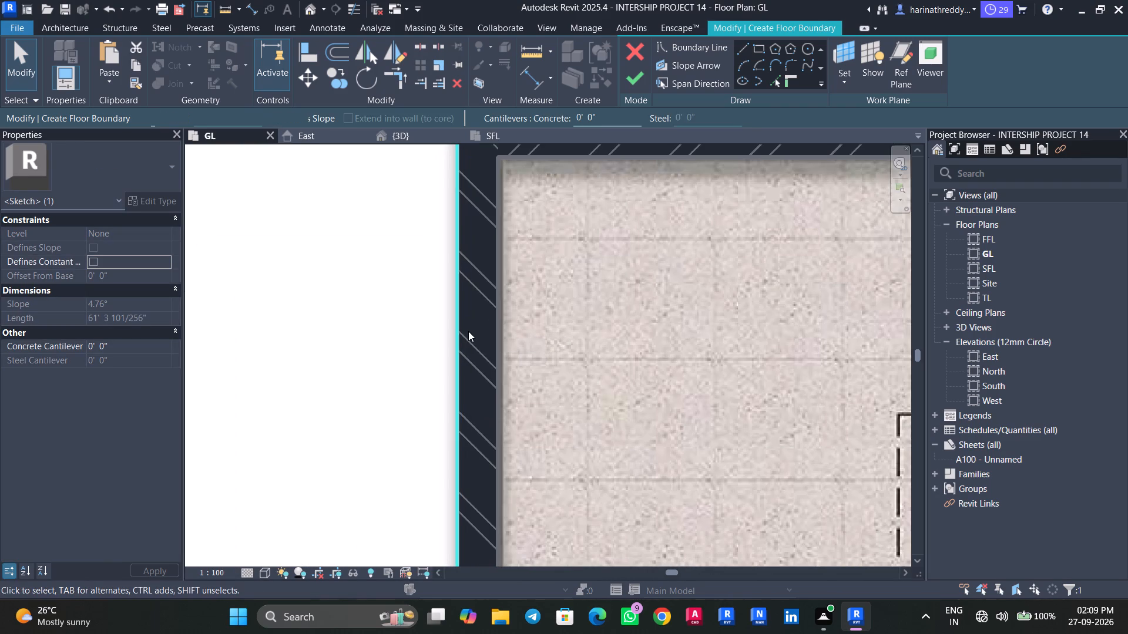
scroll(493, 341, down, 9)
middle_drag(521, 322, 442, 416)
middle_drag(690, 407, 554, 405)
scroll(561, 403, up, 4)
click(549, 275)
scroll(552, 274, down, 10)
Move the short end line of the 41'4" x 7'0" terrace, near the linen/store, to the wall's outer face.
scroll(664, 316, up, 4)
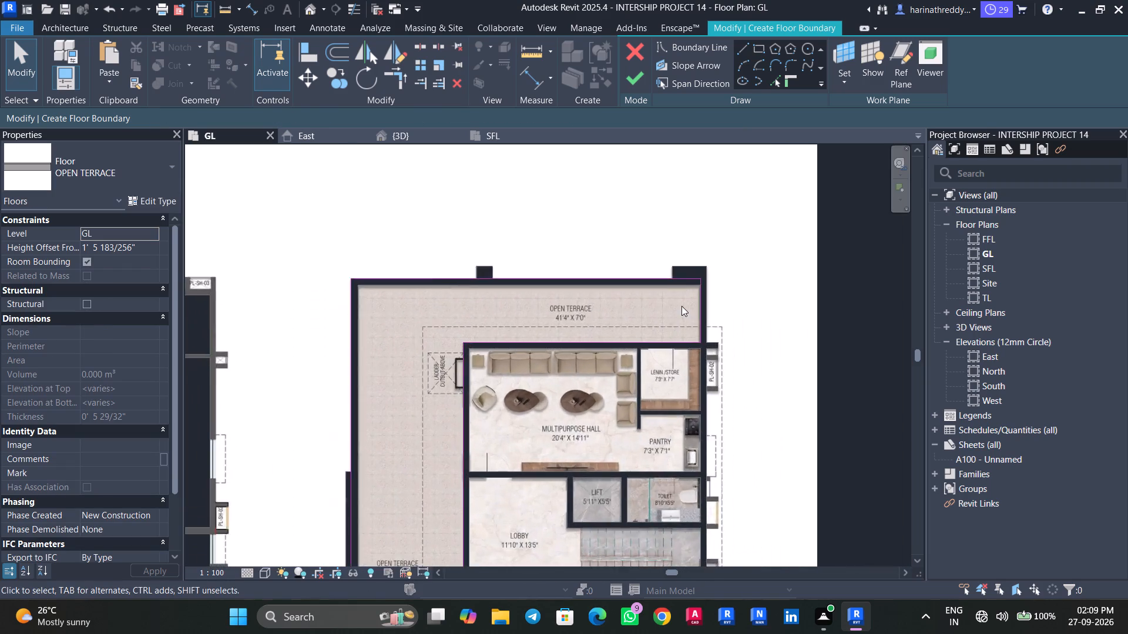
scroll(681, 306, up, 3)
middle_click(688, 311)
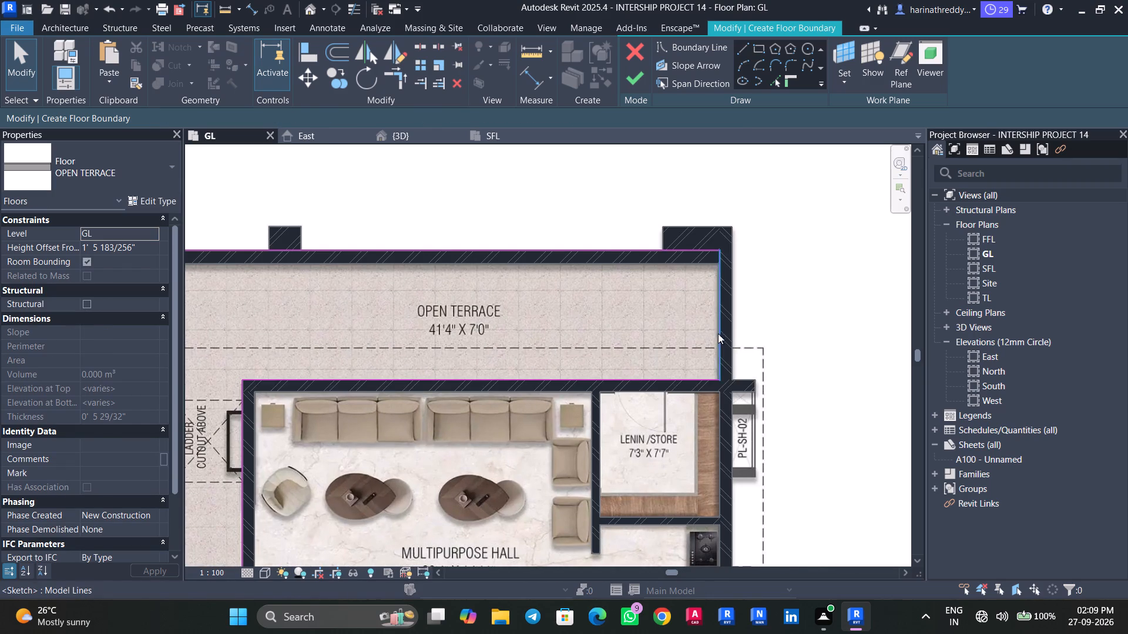
click(719, 333)
scroll(719, 333, up, 4)
scroll(719, 333, down, 1)
scroll(719, 333, up, 1)
drag(720, 332, 743, 336)
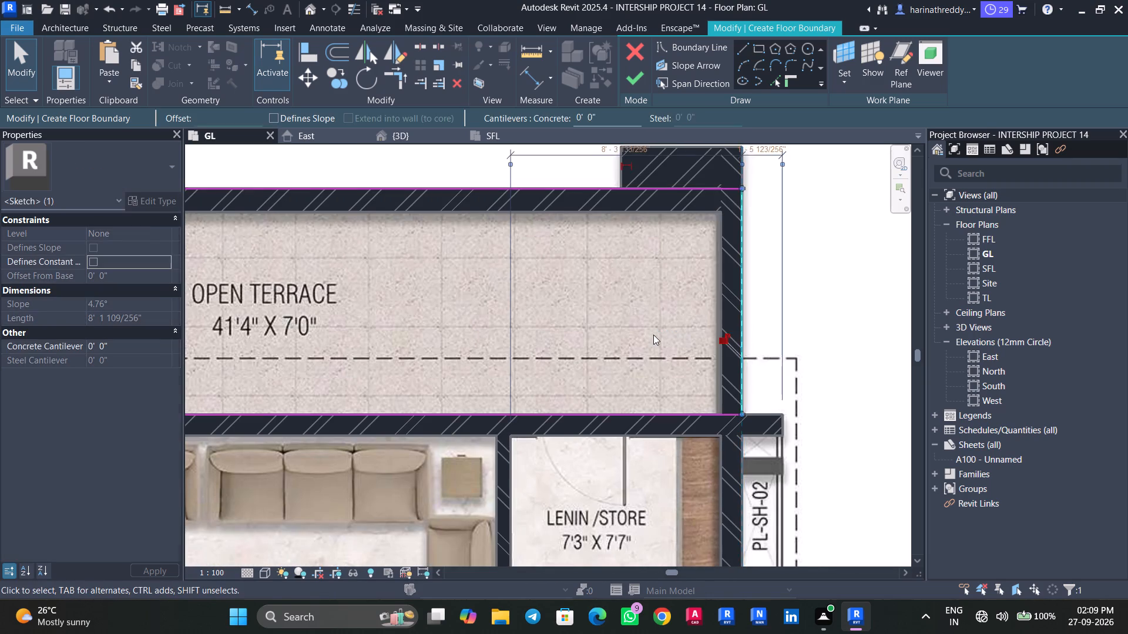
scroll(653, 334, down, 3)
click(646, 329)
Trim the boundary lines at the Bedroom-04 corner and delete the leftover line separating the long terrace from the narrow strip.
scroll(645, 329, down, 7)
middle_drag(645, 329, 640, 222)
middle_drag(565, 395, 590, 231)
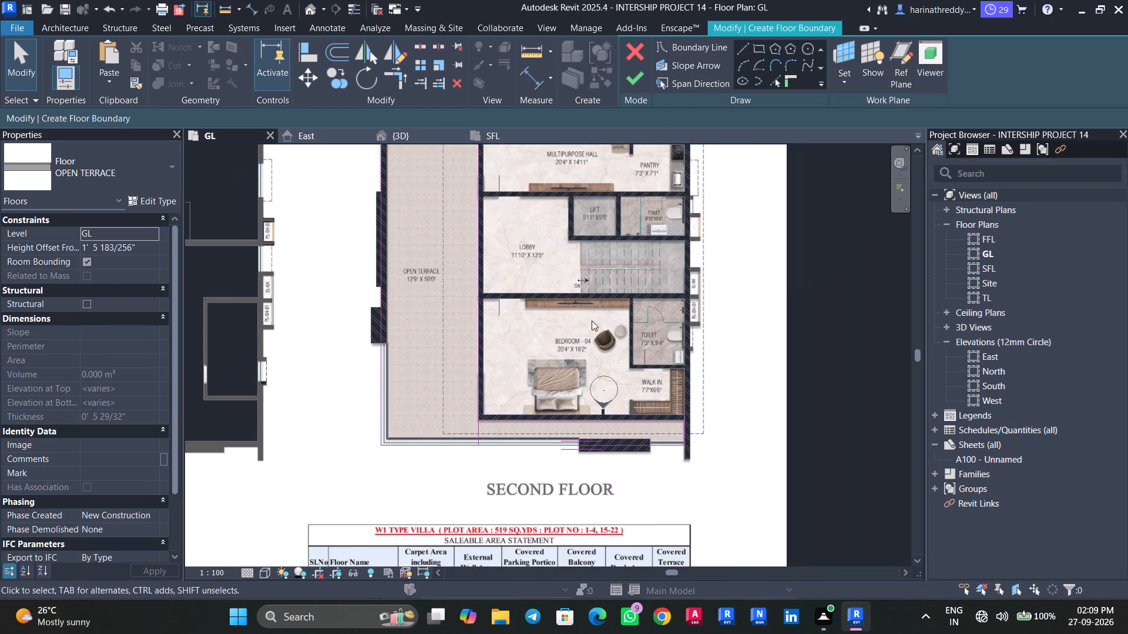
middle_drag(586, 360, 588, 327)
scroll(552, 396, up, 6)
middle_drag(445, 416, 478, 402)
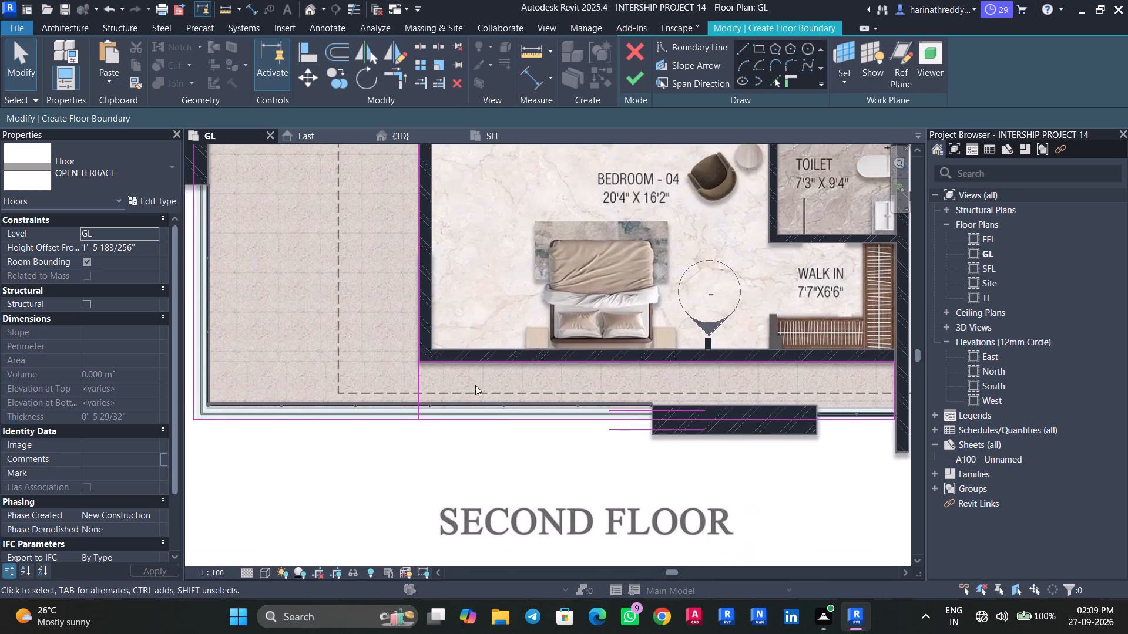
scroll(467, 321, up, 2)
scroll(469, 321, down, 1)
scroll(469, 318, up, 1)
click(394, 83)
click(503, 378)
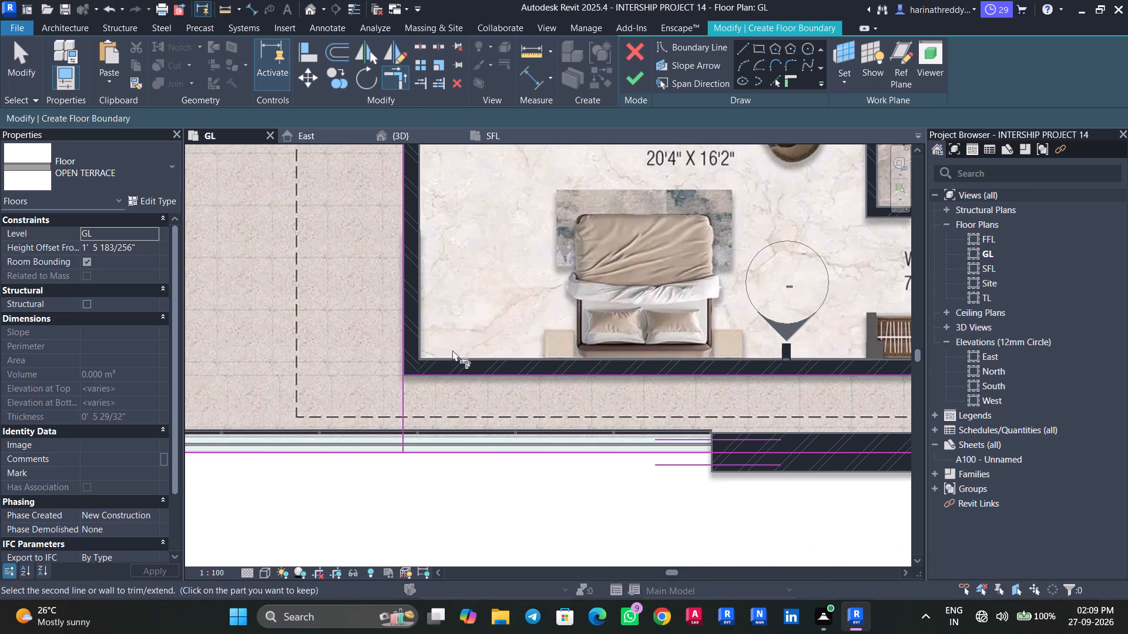
click(409, 336)
scroll(395, 423, up, 5)
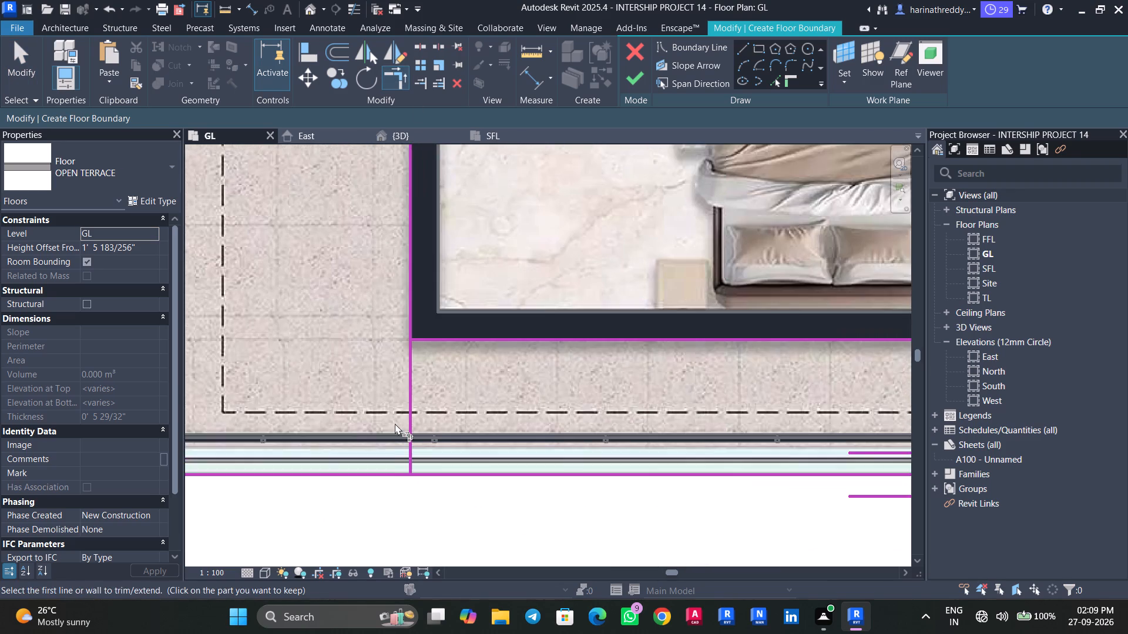
key(Escape)
key(Escape)
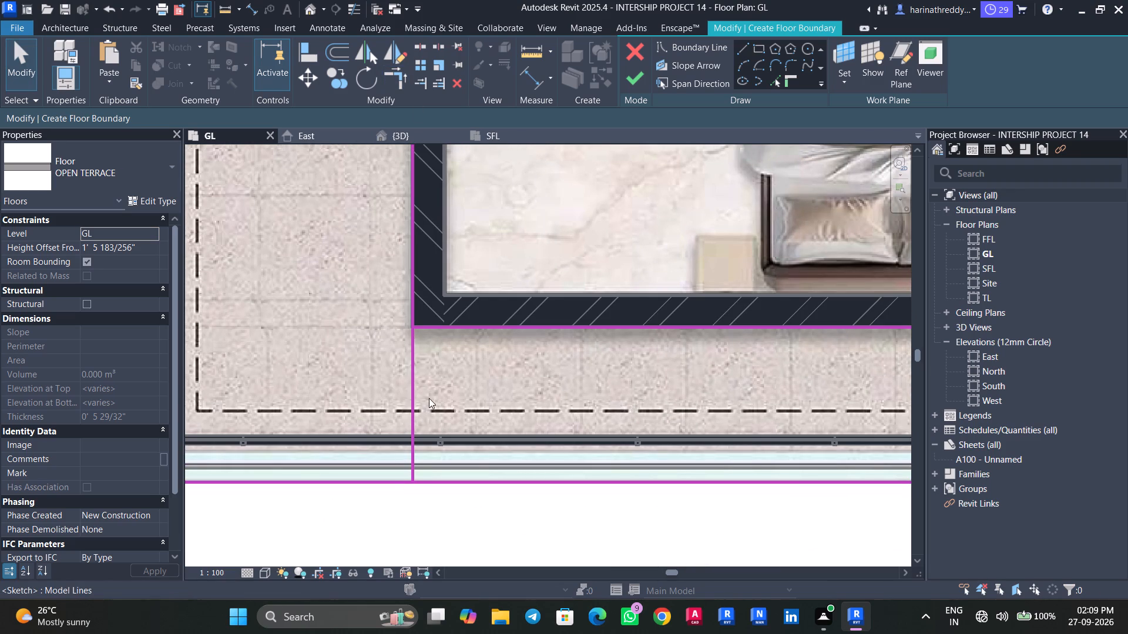
click(407, 409)
key(Delete)
scroll(407, 408, down, 10)
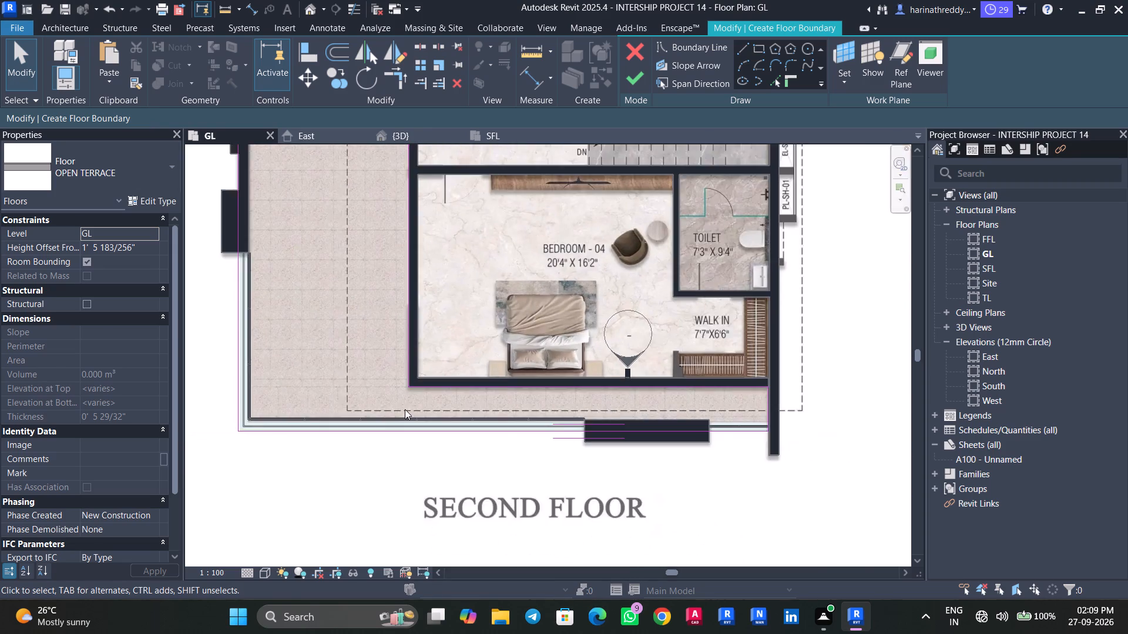
Examine the merged open terrace boundary from the Bedroom-04 strip round to the 41'4" x 7'0" terrace.
middle_drag(405, 409, 411, 436)
middle_click(415, 457)
scroll(415, 454, down, 4)
middle_drag(360, 324, 371, 362)
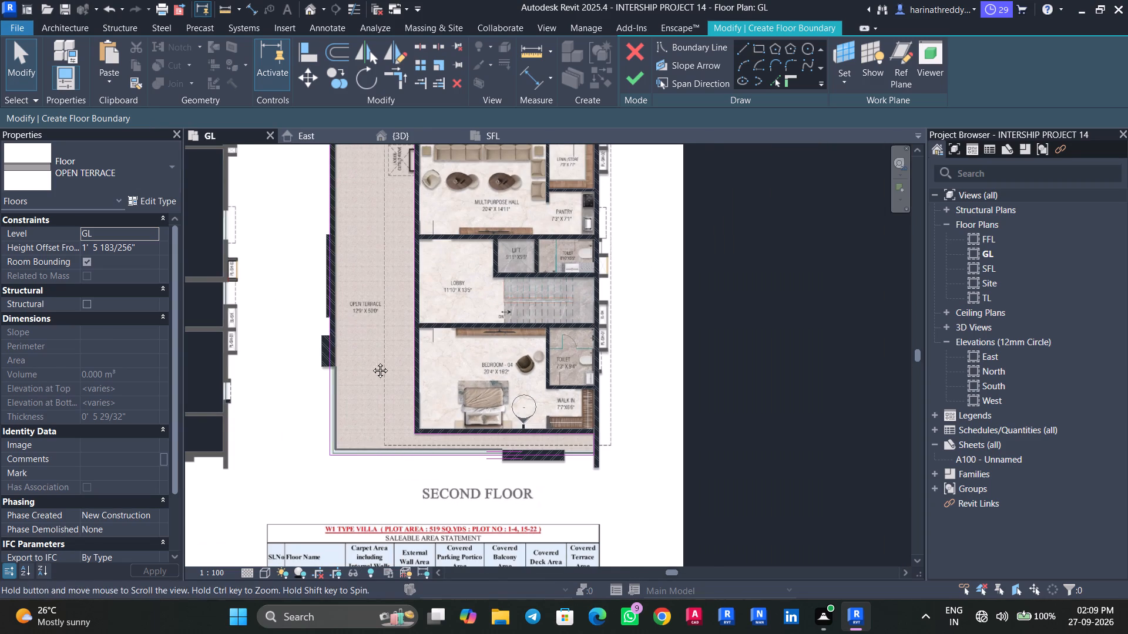
middle_drag(371, 362, 393, 438)
scroll(509, 279, up, 5)
scroll(523, 332, up, 3)
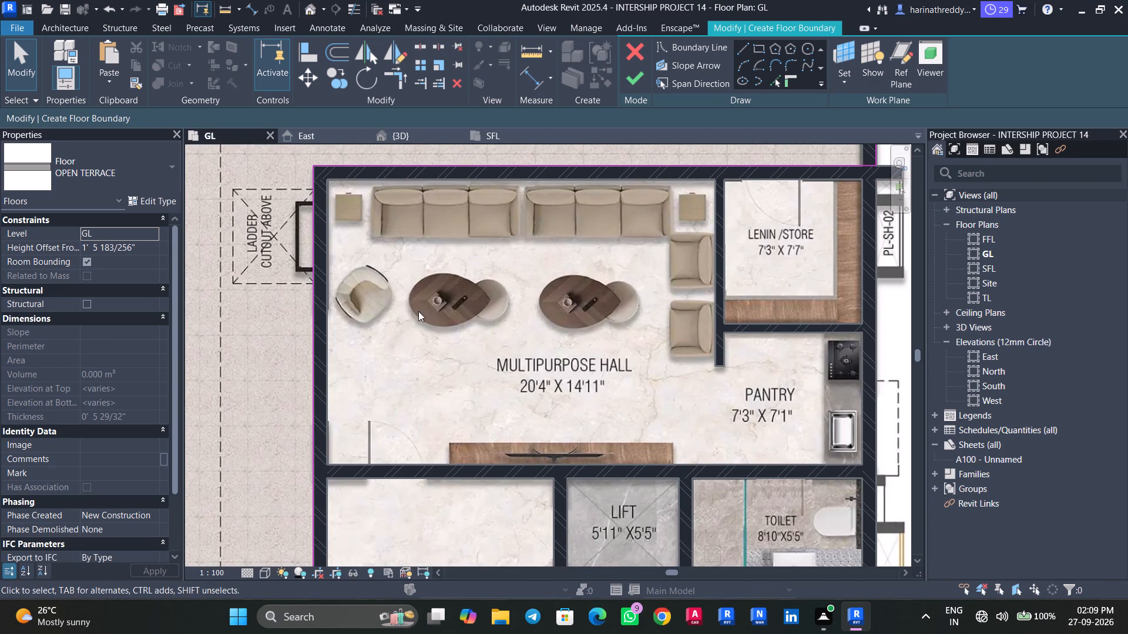
middle_drag(424, 311, 446, 386)
scroll(464, 385, down, 5)
middle_drag(466, 392, 470, 413)
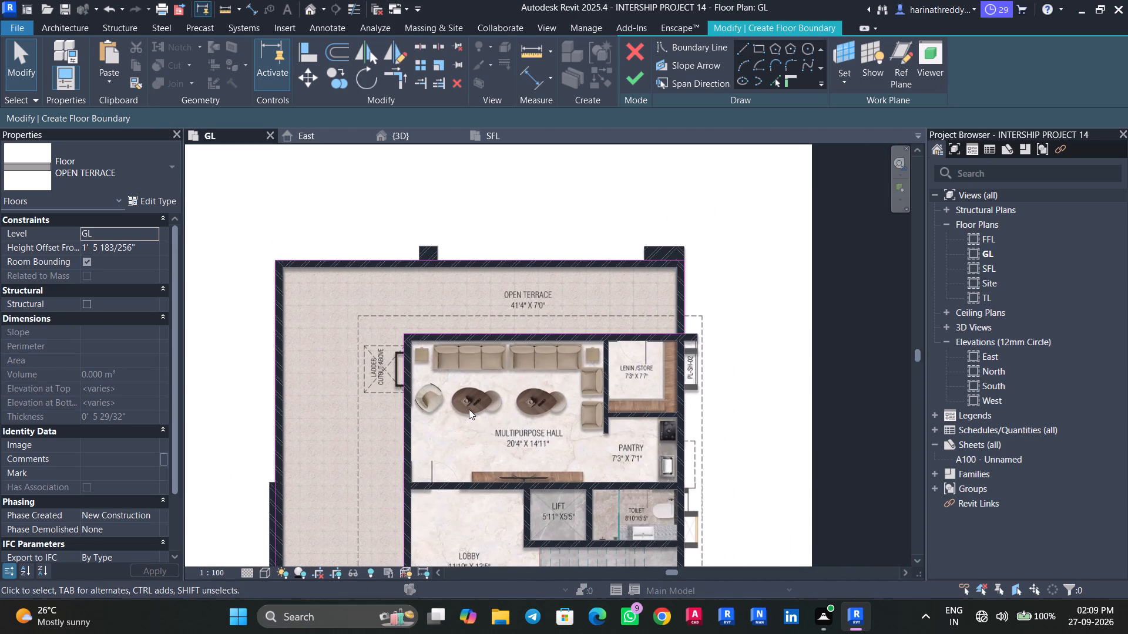
scroll(467, 409, up, 4)
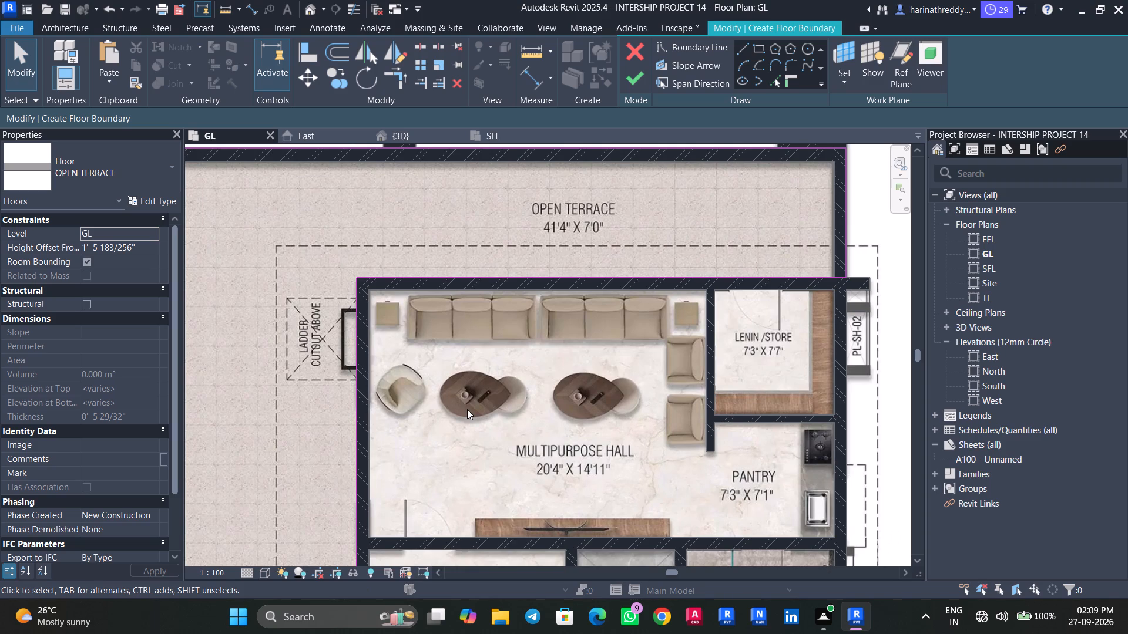
scroll(467, 409, down, 4)
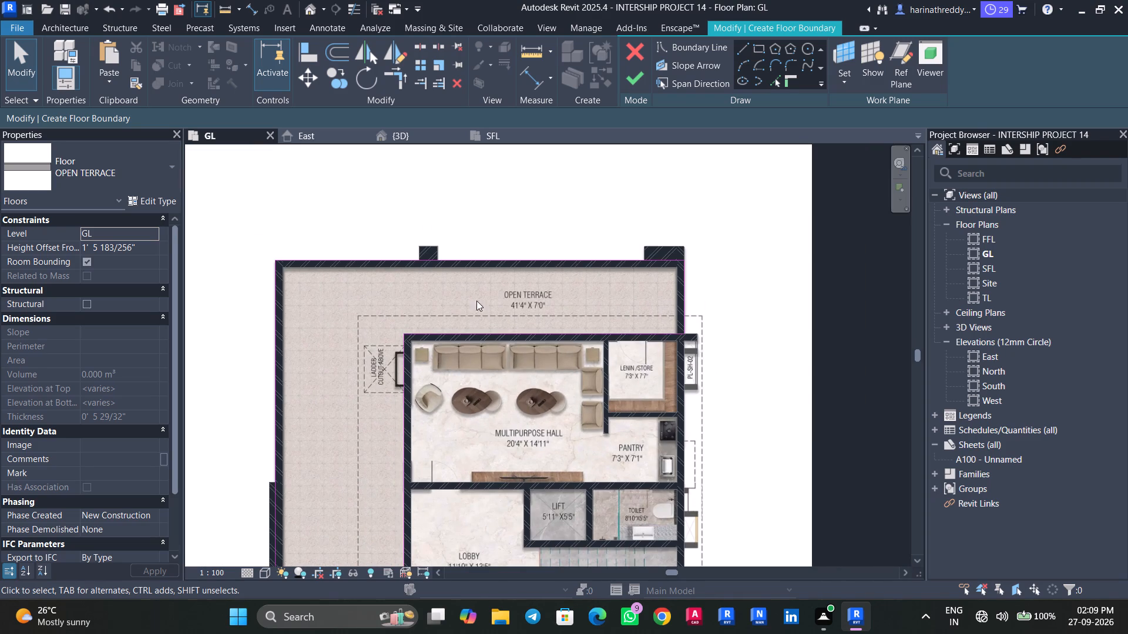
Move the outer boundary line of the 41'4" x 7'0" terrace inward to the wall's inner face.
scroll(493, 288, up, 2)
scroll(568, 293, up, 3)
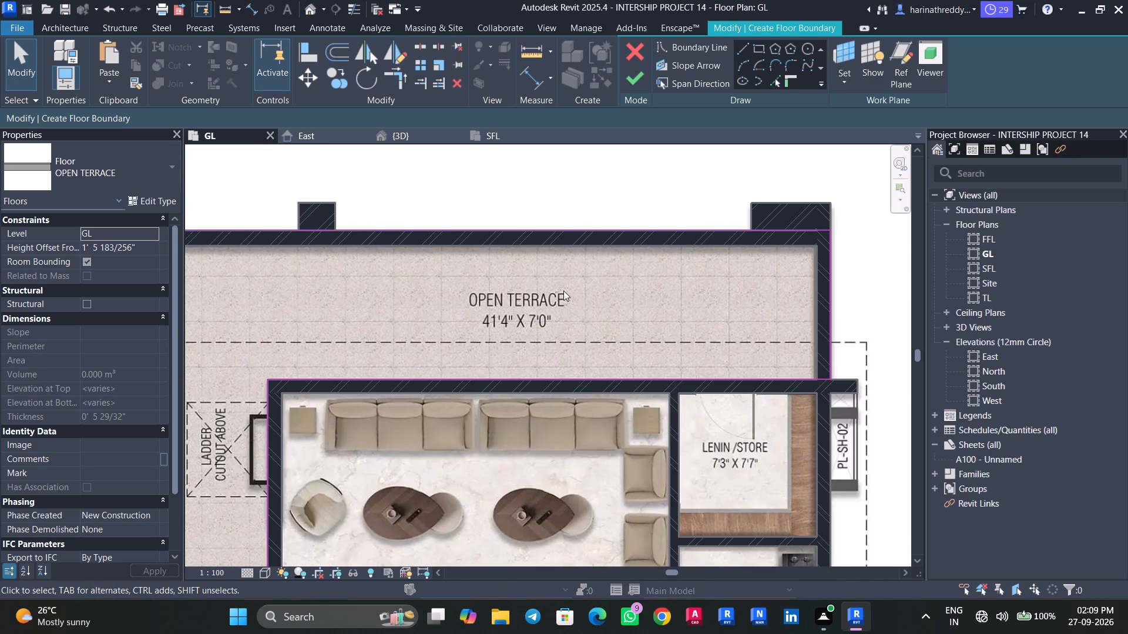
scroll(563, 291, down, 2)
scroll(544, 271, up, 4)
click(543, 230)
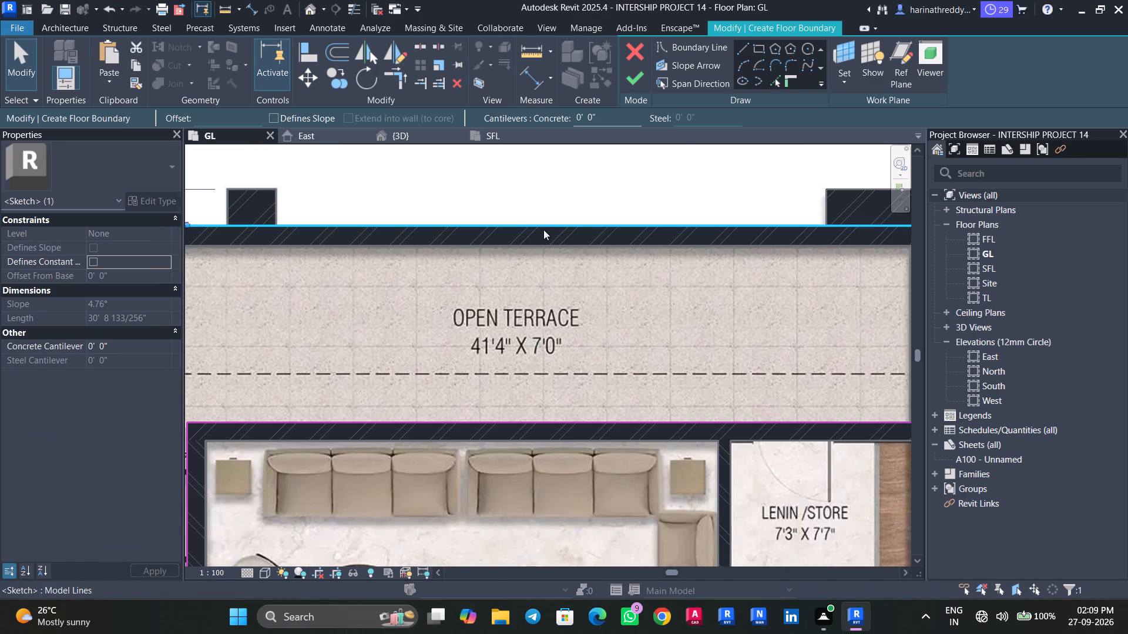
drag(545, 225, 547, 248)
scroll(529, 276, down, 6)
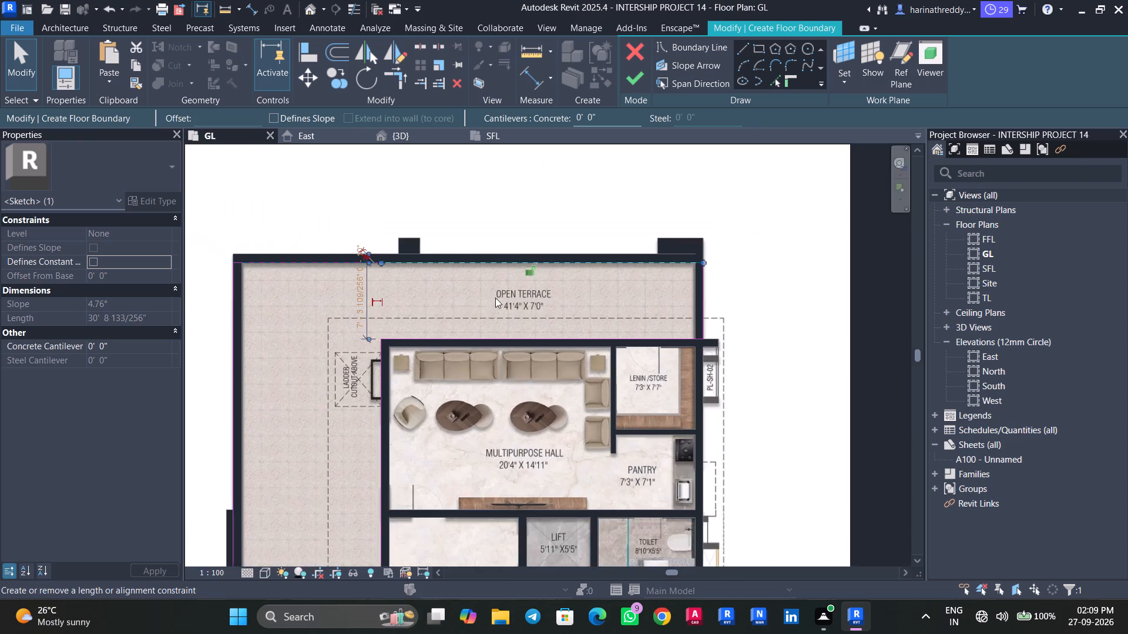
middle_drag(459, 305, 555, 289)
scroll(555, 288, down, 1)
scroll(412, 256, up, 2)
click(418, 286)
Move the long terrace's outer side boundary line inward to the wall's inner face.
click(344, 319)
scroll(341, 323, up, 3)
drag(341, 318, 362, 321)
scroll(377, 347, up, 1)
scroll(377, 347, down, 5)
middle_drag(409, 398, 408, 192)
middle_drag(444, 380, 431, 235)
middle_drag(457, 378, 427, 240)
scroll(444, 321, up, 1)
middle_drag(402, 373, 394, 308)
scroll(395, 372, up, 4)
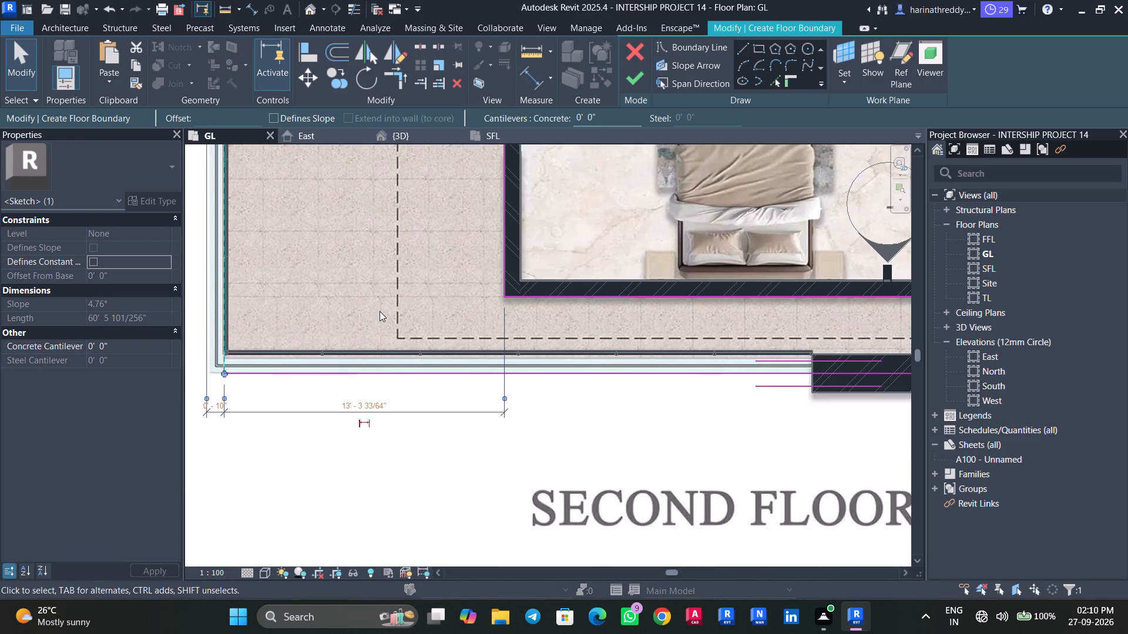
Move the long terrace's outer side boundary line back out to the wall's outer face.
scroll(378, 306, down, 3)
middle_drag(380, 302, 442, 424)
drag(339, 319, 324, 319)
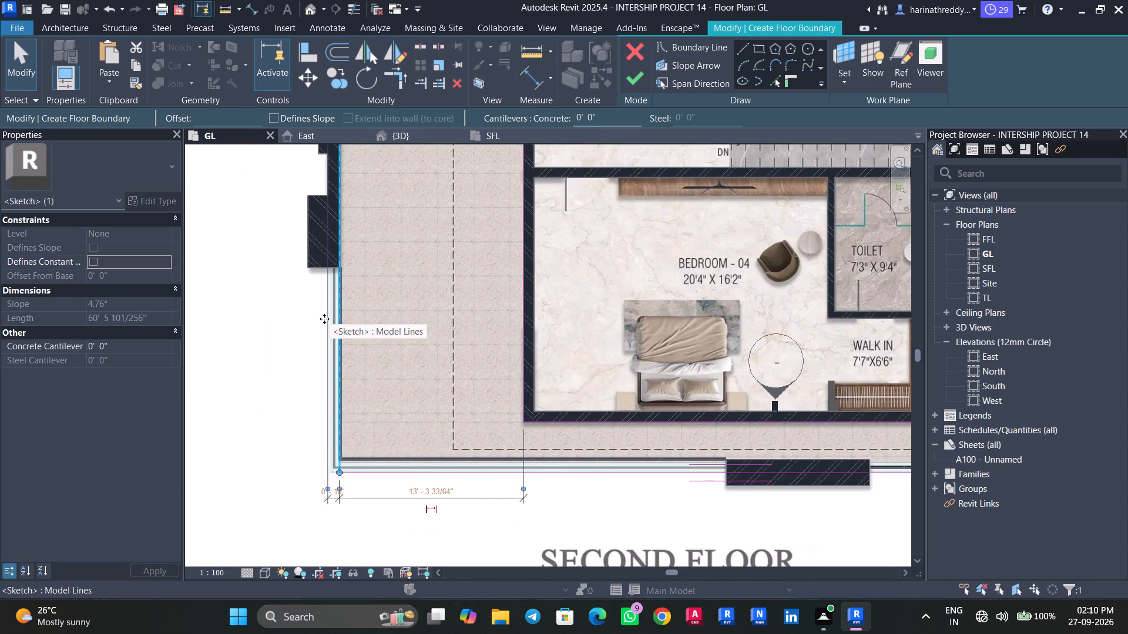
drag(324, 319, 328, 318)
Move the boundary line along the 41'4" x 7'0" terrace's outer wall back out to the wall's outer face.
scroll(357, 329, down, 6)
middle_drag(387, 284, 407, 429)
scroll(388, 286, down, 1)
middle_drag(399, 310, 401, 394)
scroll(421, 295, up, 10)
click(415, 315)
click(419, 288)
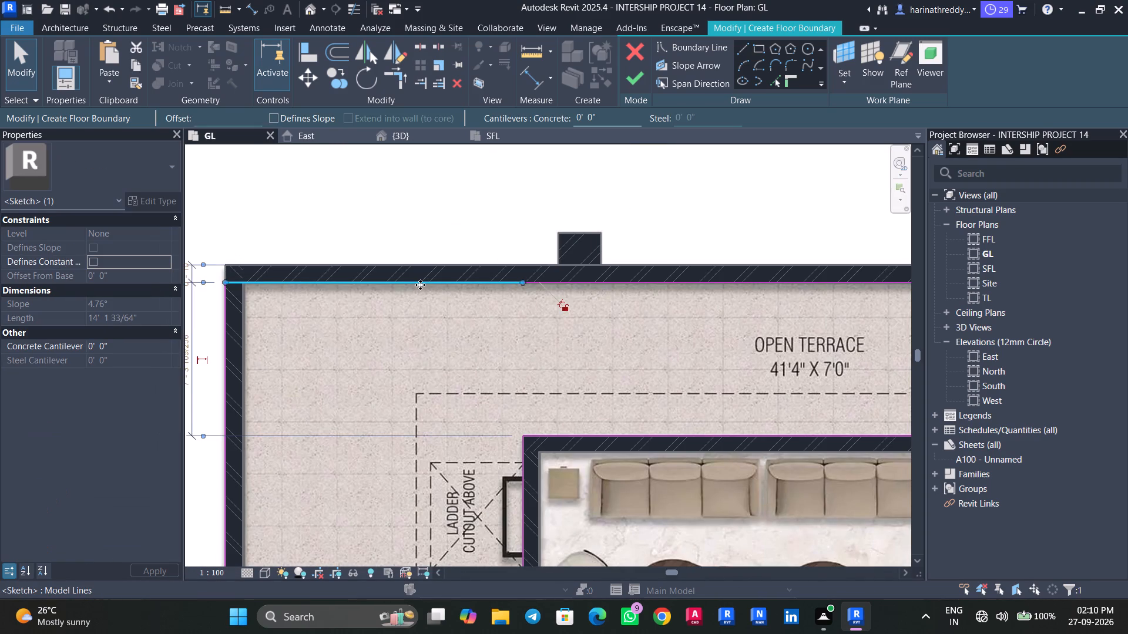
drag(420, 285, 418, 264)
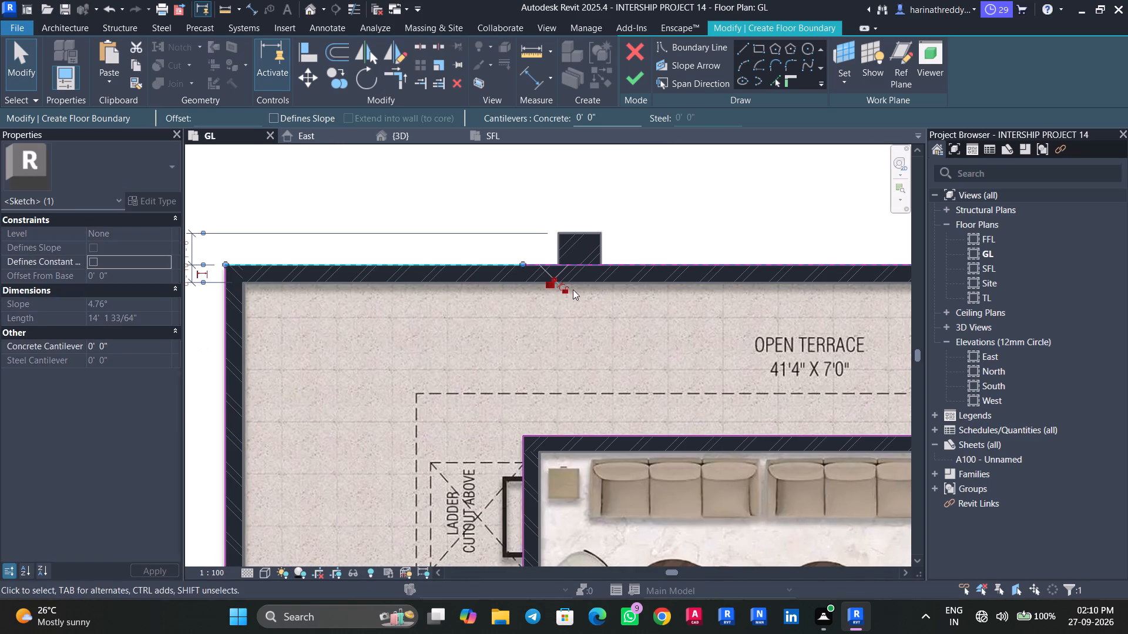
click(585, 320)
Examine the whole open terrace boundary around the second floor for gaps and stray lines.
scroll(509, 348, down, 8)
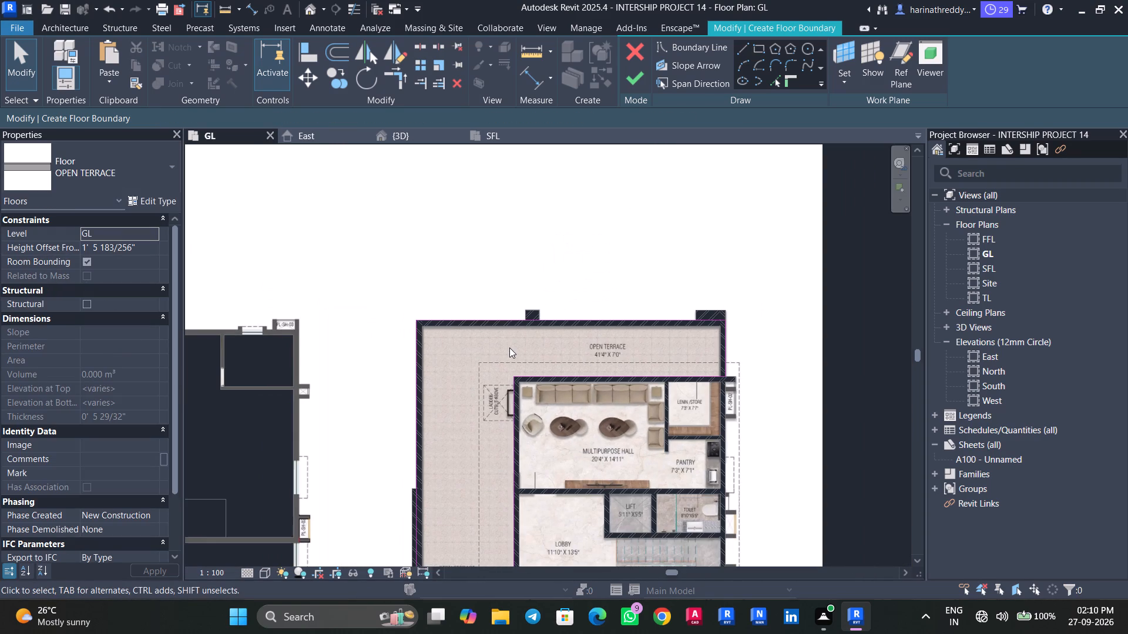
scroll(509, 348, down, 2)
middle_drag(557, 362, 543, 330)
scroll(541, 378, up, 5)
middle_drag(531, 428, 503, 386)
scroll(501, 394, up, 4)
scroll(487, 394, down, 8)
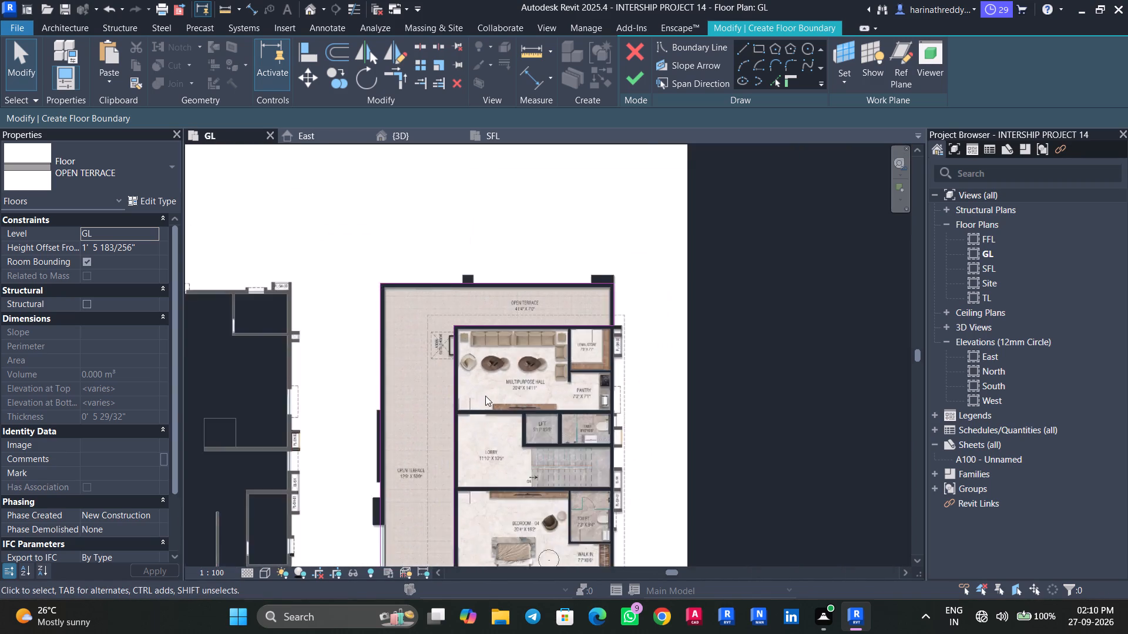
scroll(485, 396, down, 4)
middle_drag(482, 396, 478, 367)
scroll(459, 421, up, 6)
middle_drag(482, 477, 460, 363)
scroll(466, 400, up, 2)
scroll(484, 431, down, 3)
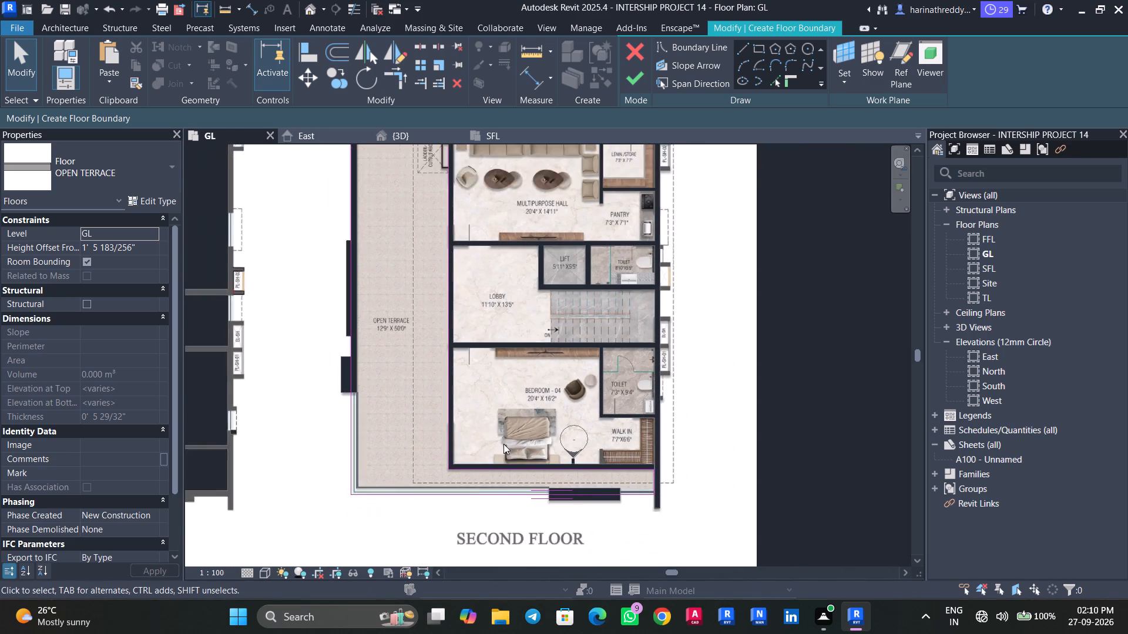
scroll(503, 444, up, 1)
middle_drag(503, 444, 499, 474)
scroll(531, 356, down, 5)
middle_drag(533, 366, 540, 410)
Finish the boundary sketch to create the OPEN TERRACE floor and deselect it.
click(643, 85)
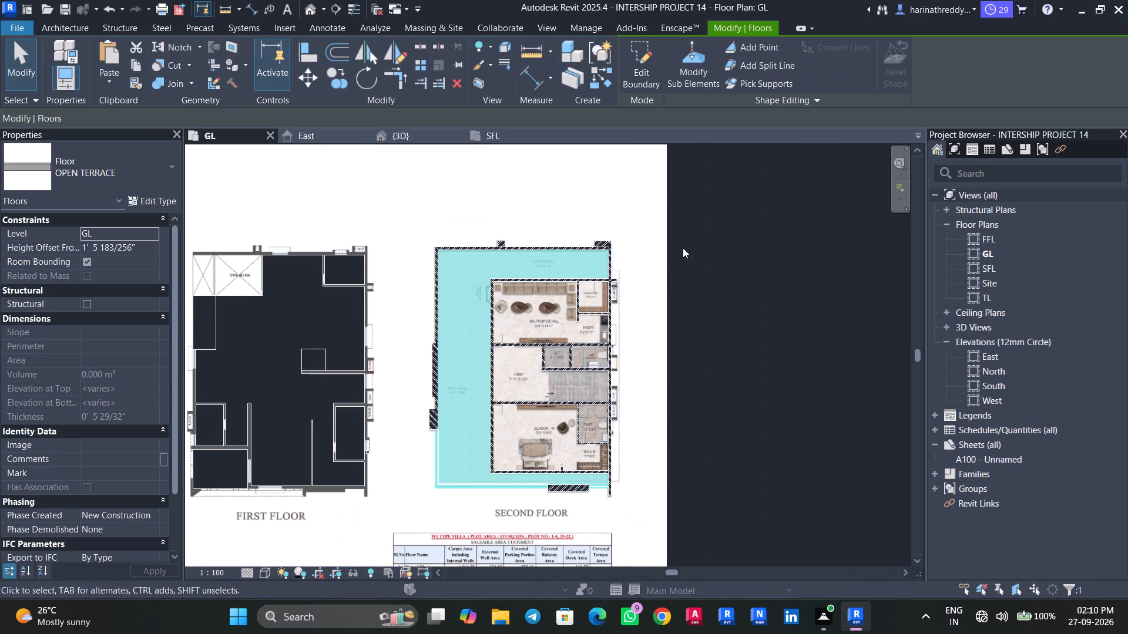
click(741, 321)
scroll(508, 340, up, 4)
scroll(707, 304, up, 3)
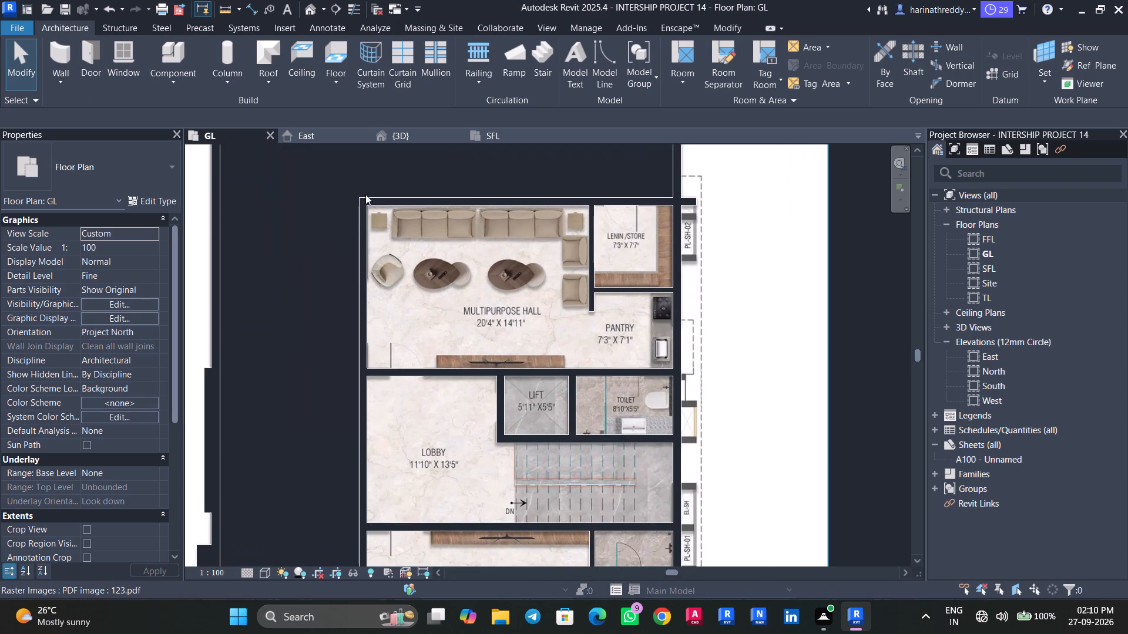
Start a floor of type inner main 2 and sketch a rectangular boundary about 15'7" deep around the multipurpose hall.
click(332, 88)
click(337, 109)
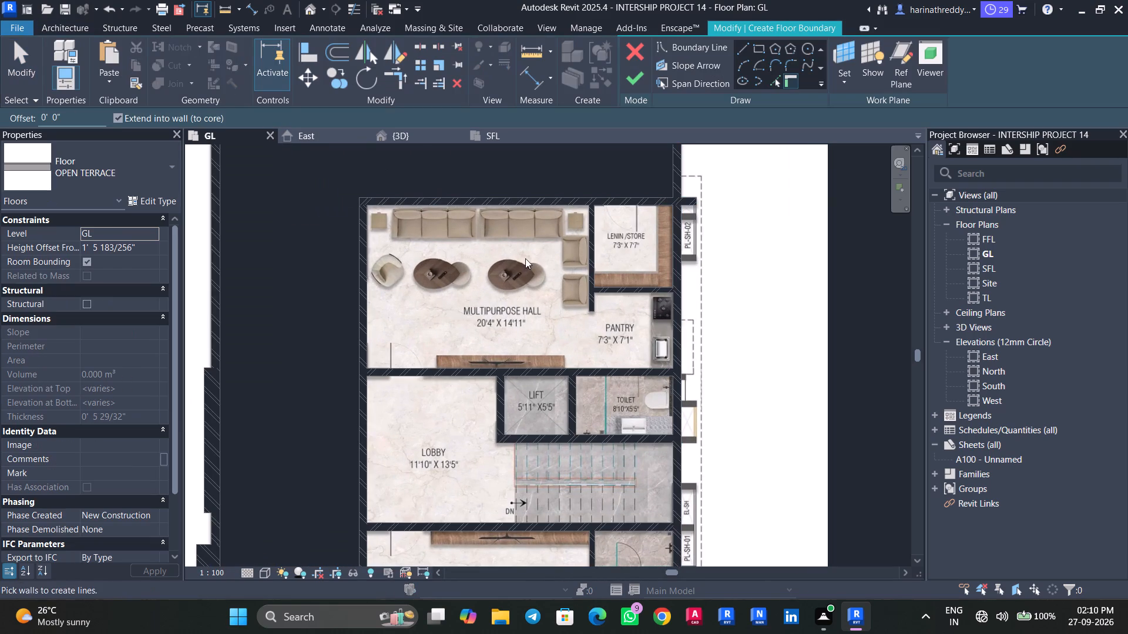
click(63, 156)
scroll(62, 275, up, 4)
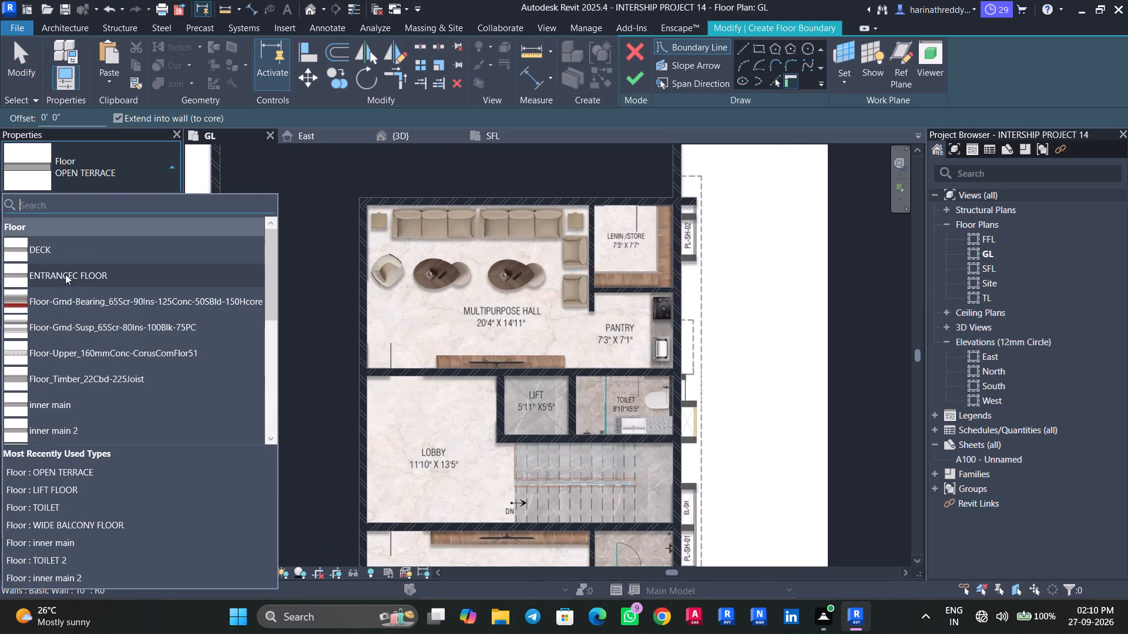
scroll(63, 289, down, 2)
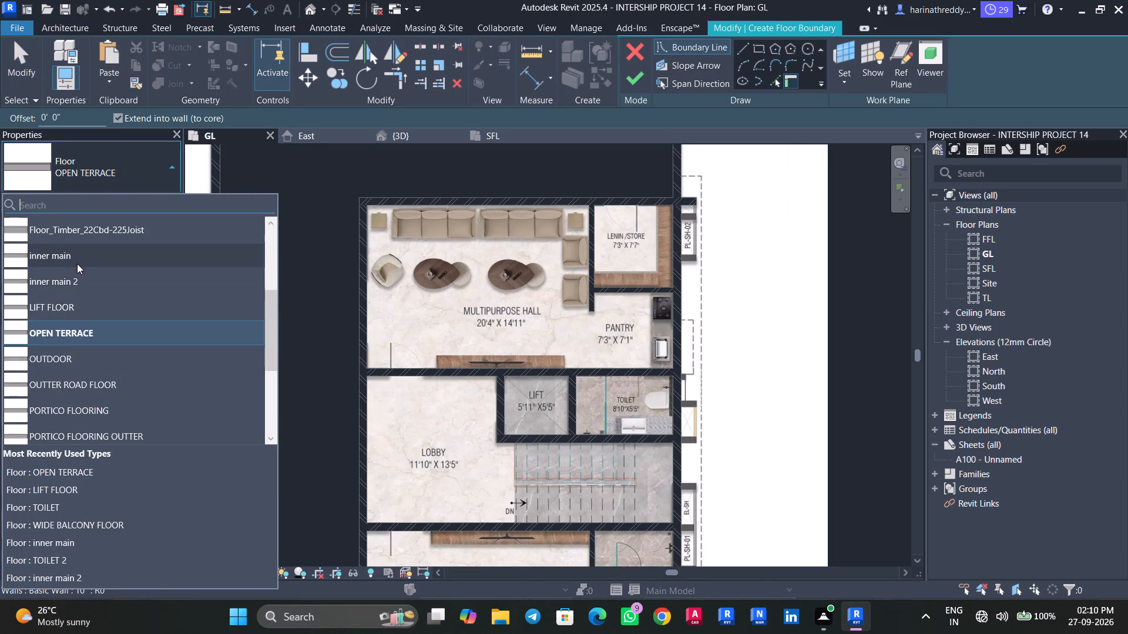
click(79, 284)
click(752, 49)
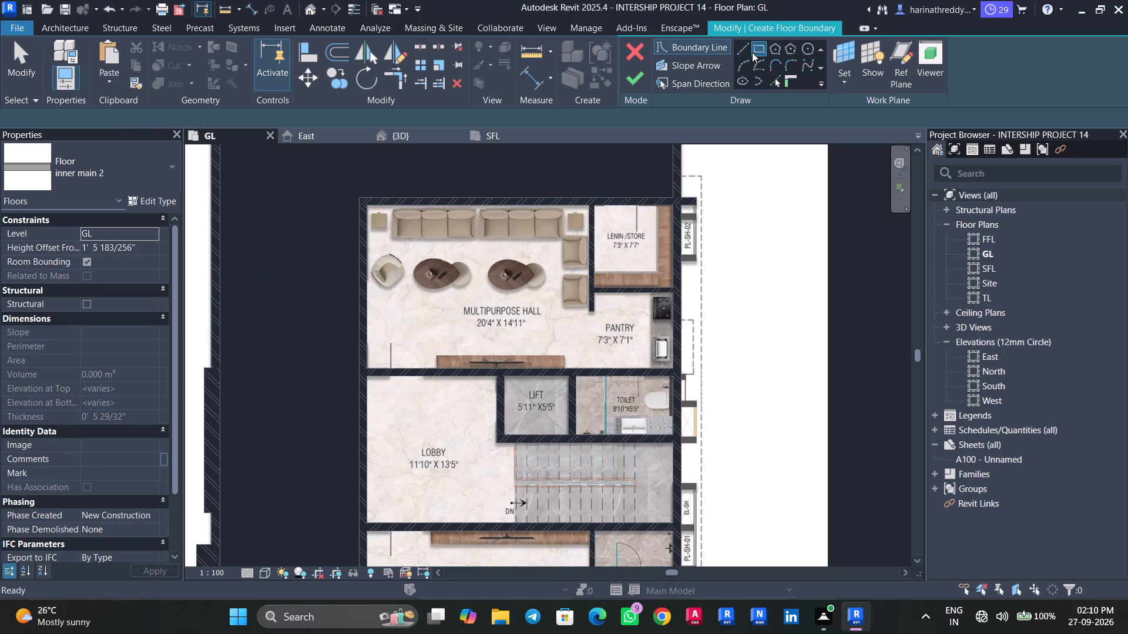
scroll(358, 217, up, 4)
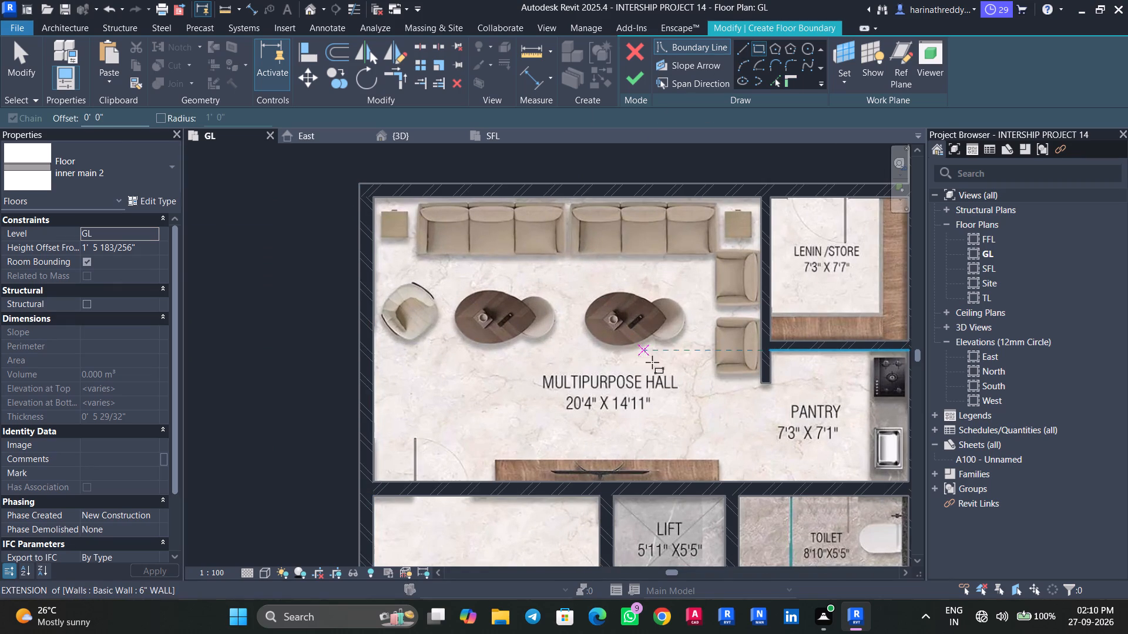
click(376, 202)
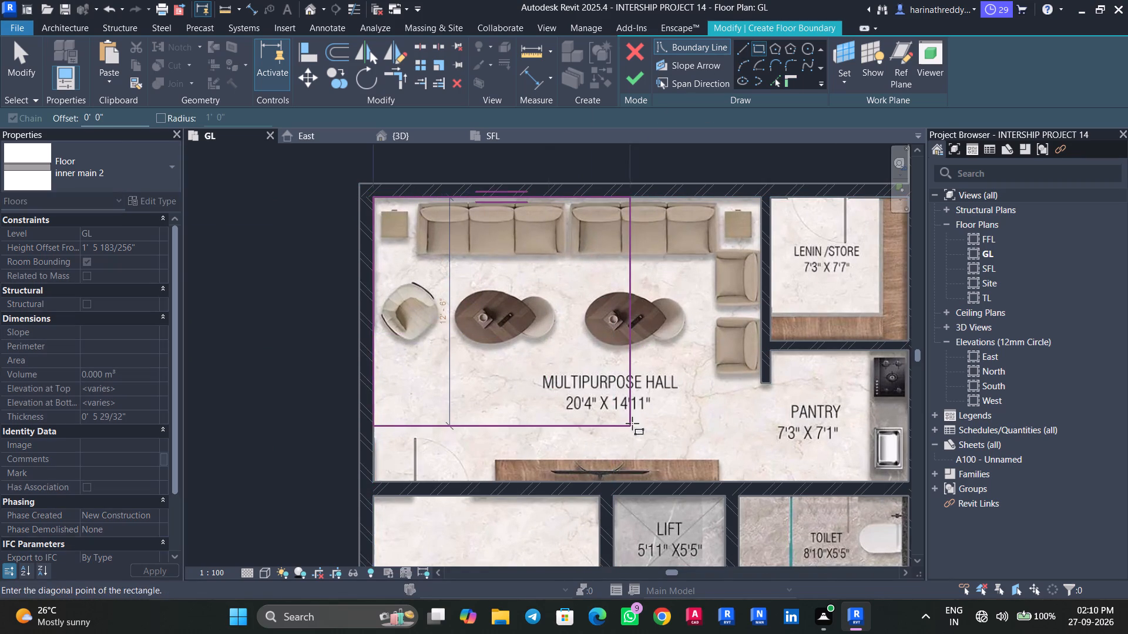
middle_drag(632, 423, 494, 380)
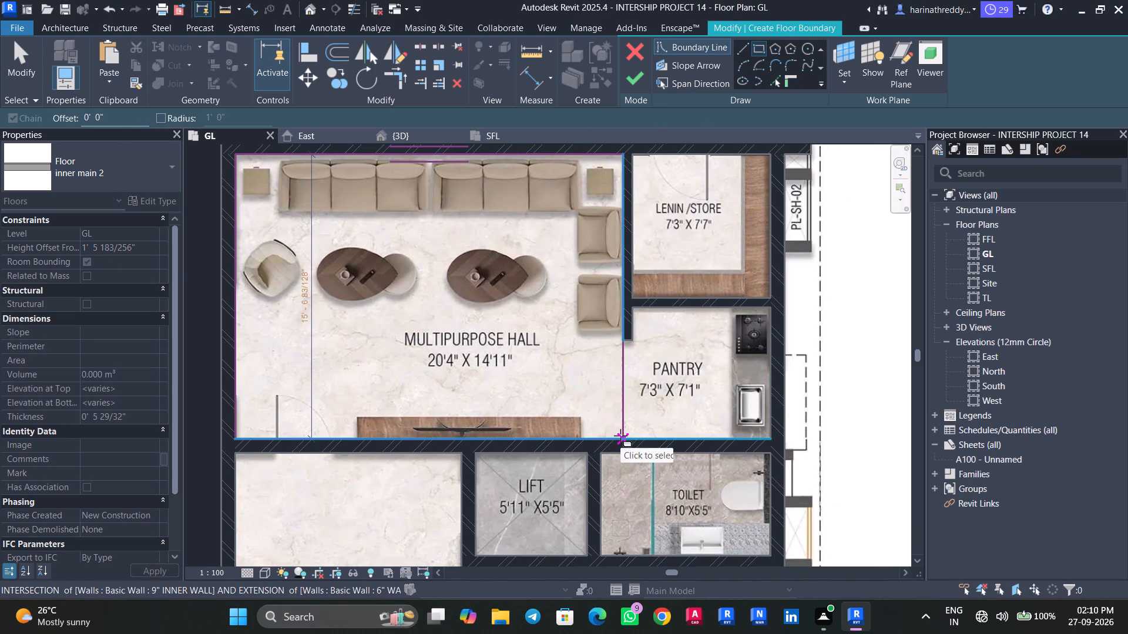
click(620, 436)
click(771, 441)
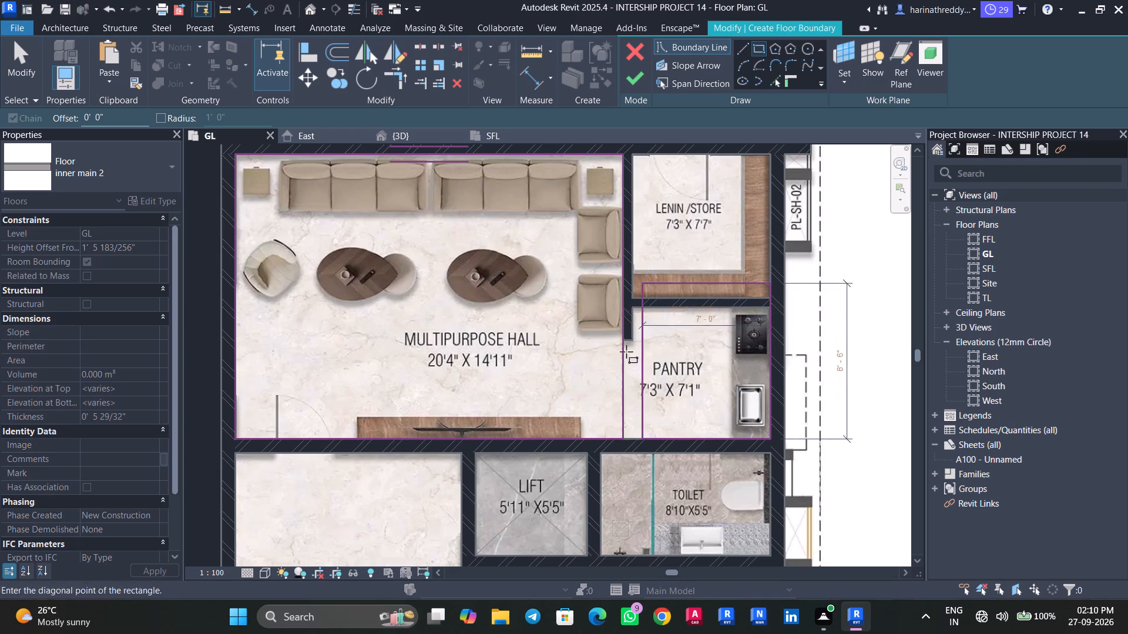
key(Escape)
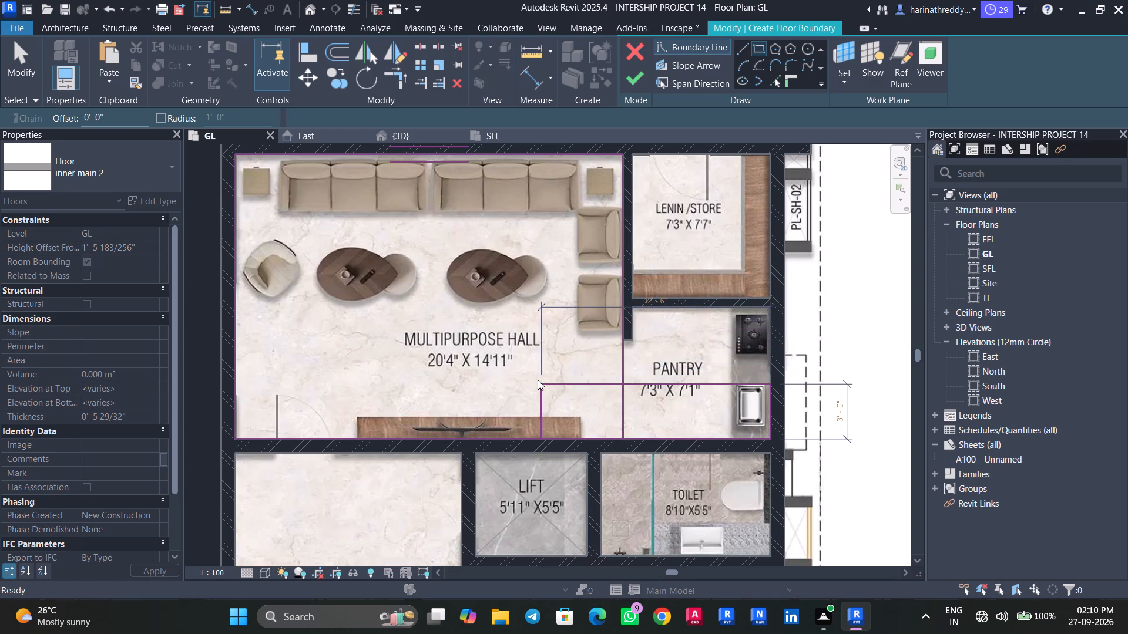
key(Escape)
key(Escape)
Move the hall boundary's pantry-side line out to the outer wall's inner face so it takes in the pantry and store.
click(619, 418)
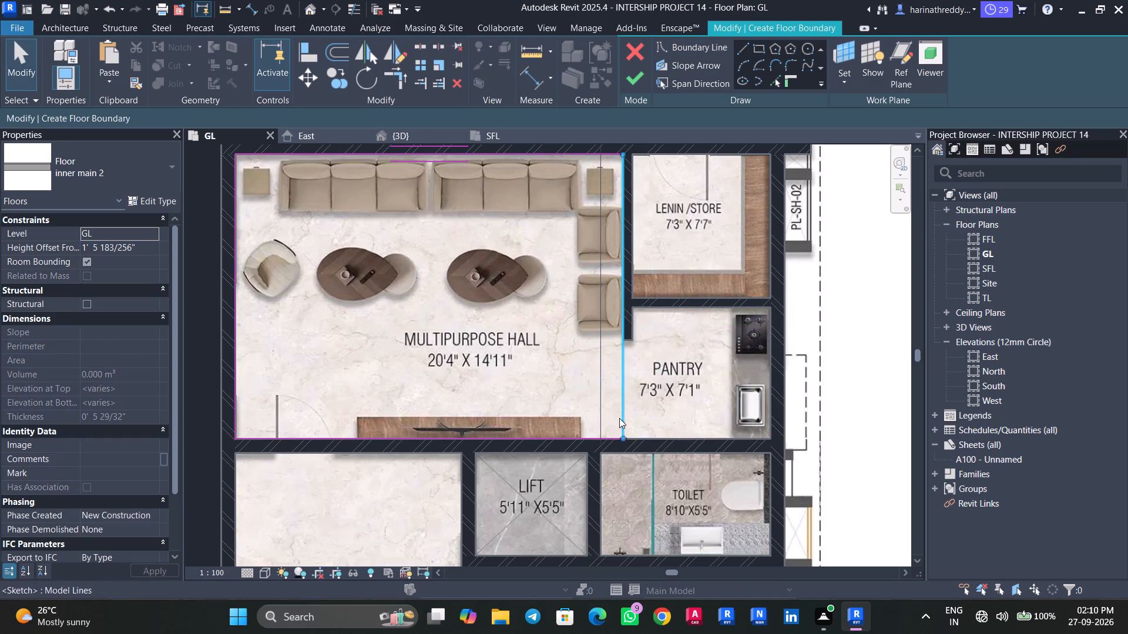
drag(622, 389, 746, 392)
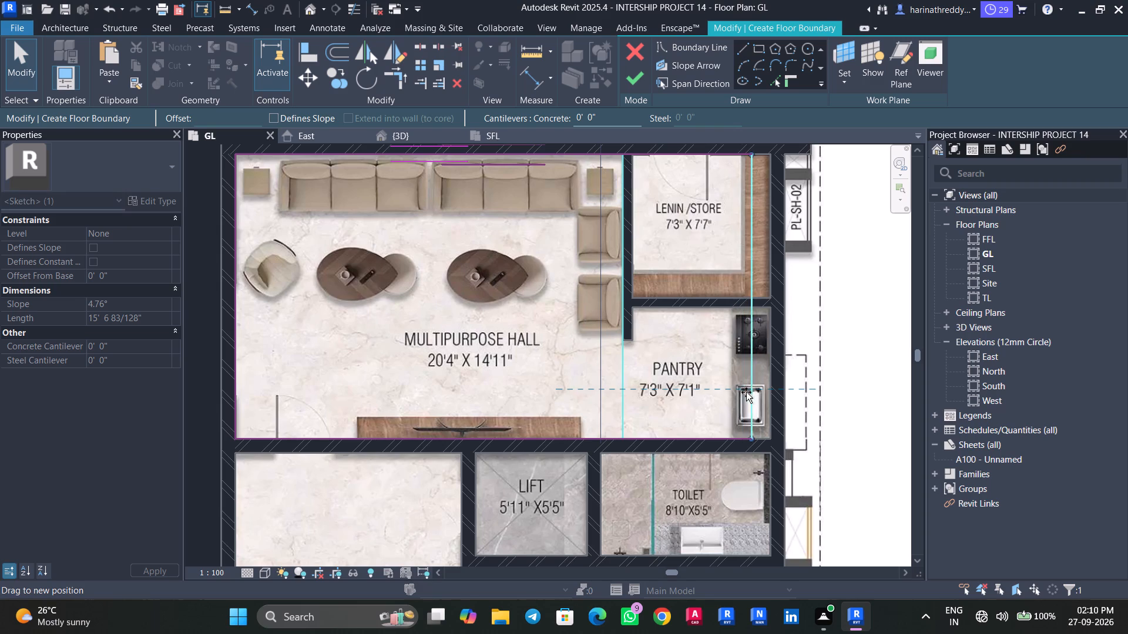
drag(746, 392, 767, 397)
scroll(612, 367, down, 4)
click(602, 364)
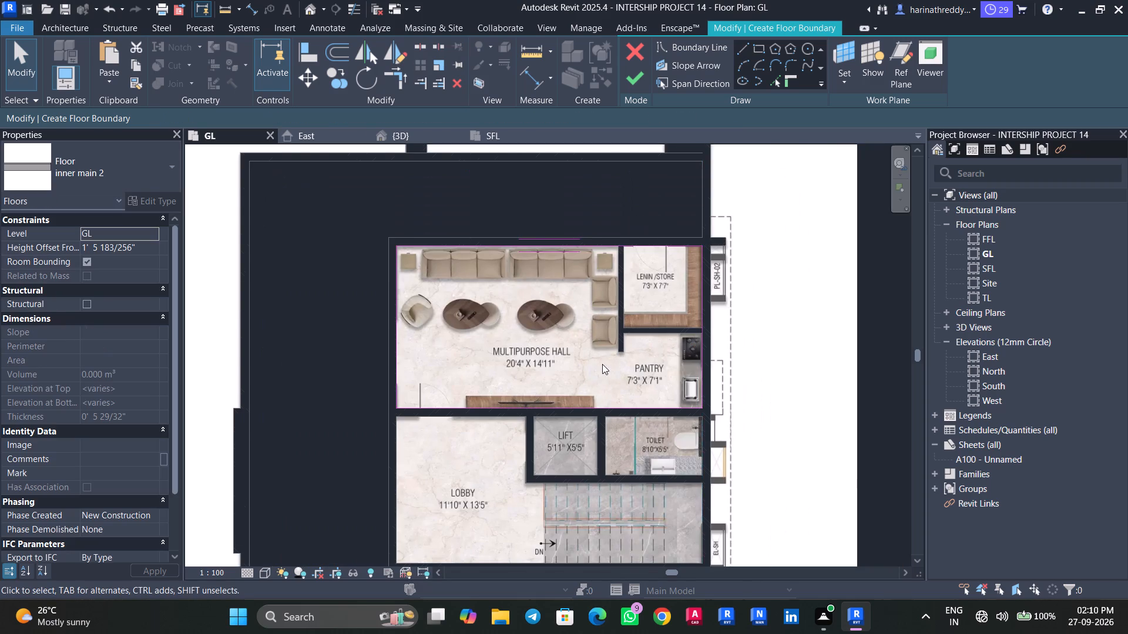
Sketch a rectangular boundary about 16'11" deep around Bedroom-04, including its toilet and walk-in, along the inner wall faces.
scroll(568, 373, down, 6)
middle_drag(555, 419, 555, 369)
scroll(549, 368, up, 6)
scroll(532, 378, down, 1)
middle_drag(532, 383, 525, 354)
scroll(528, 363, up, 3)
scroll(523, 357, down, 1)
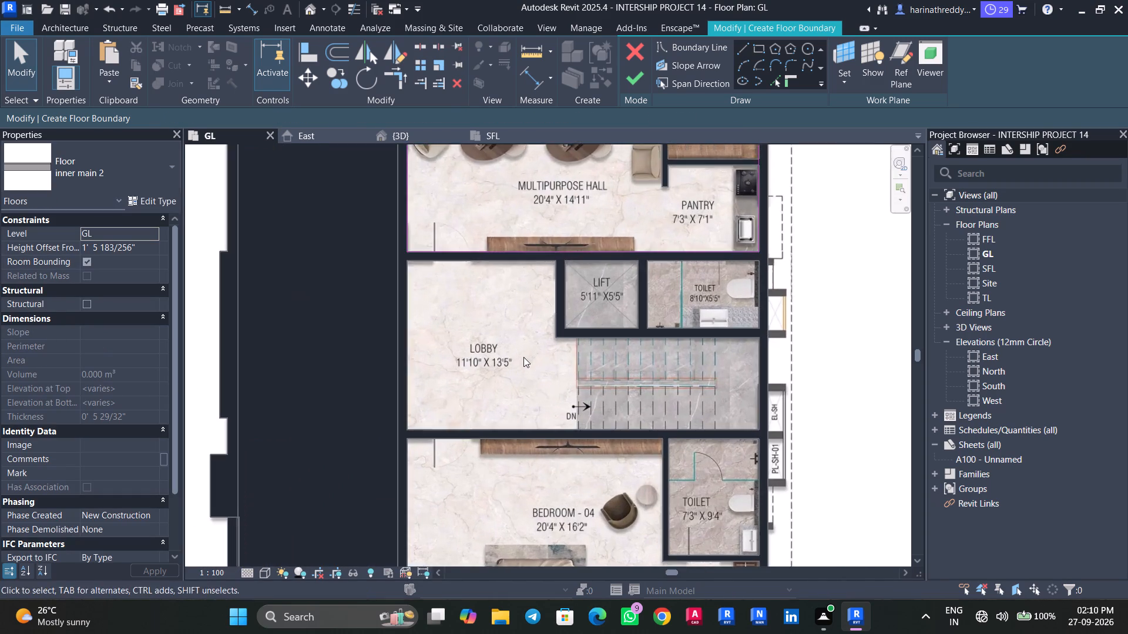
middle_drag(523, 361, 505, 235)
right_drag(523, 344, 505, 235)
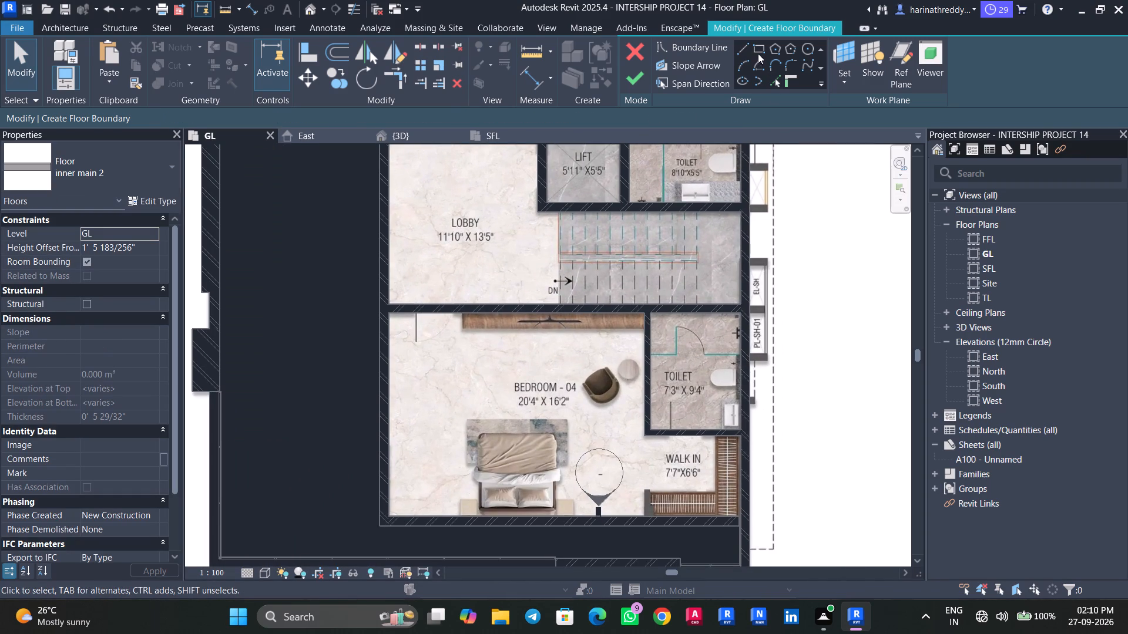
click(759, 52)
click(389, 316)
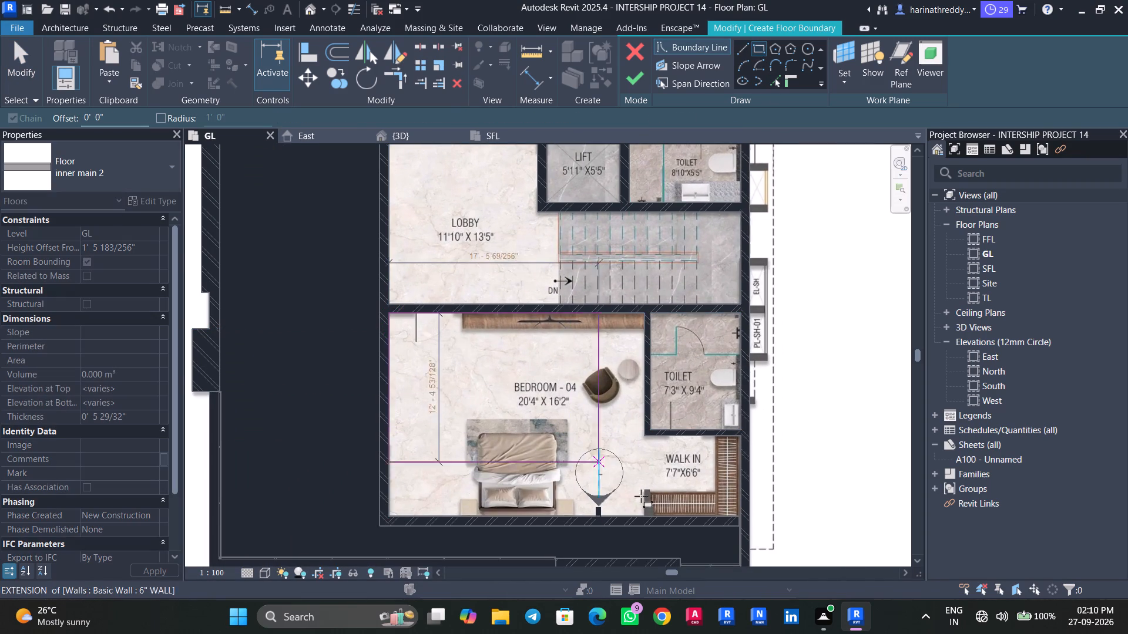
middle_drag(649, 505, 634, 457)
scroll(720, 467, up, 3)
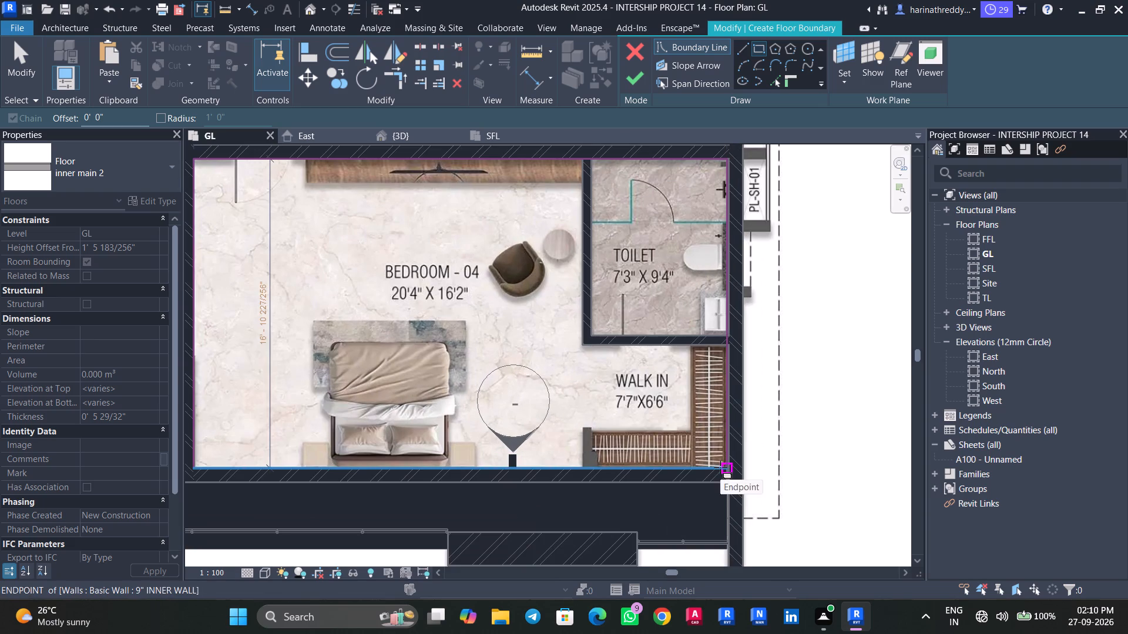
click(723, 467)
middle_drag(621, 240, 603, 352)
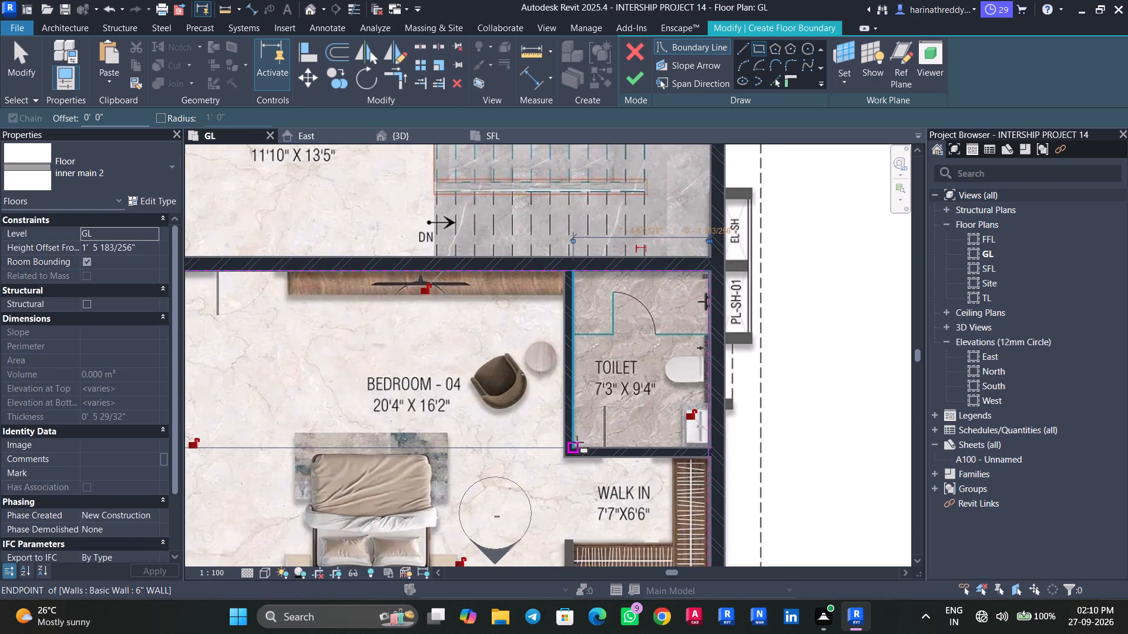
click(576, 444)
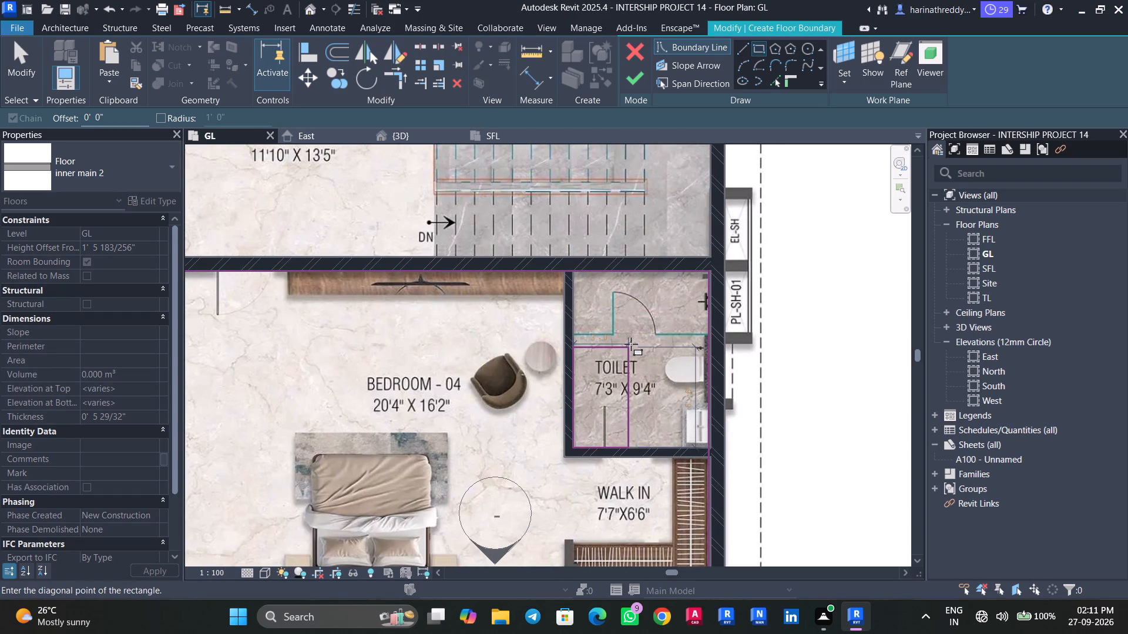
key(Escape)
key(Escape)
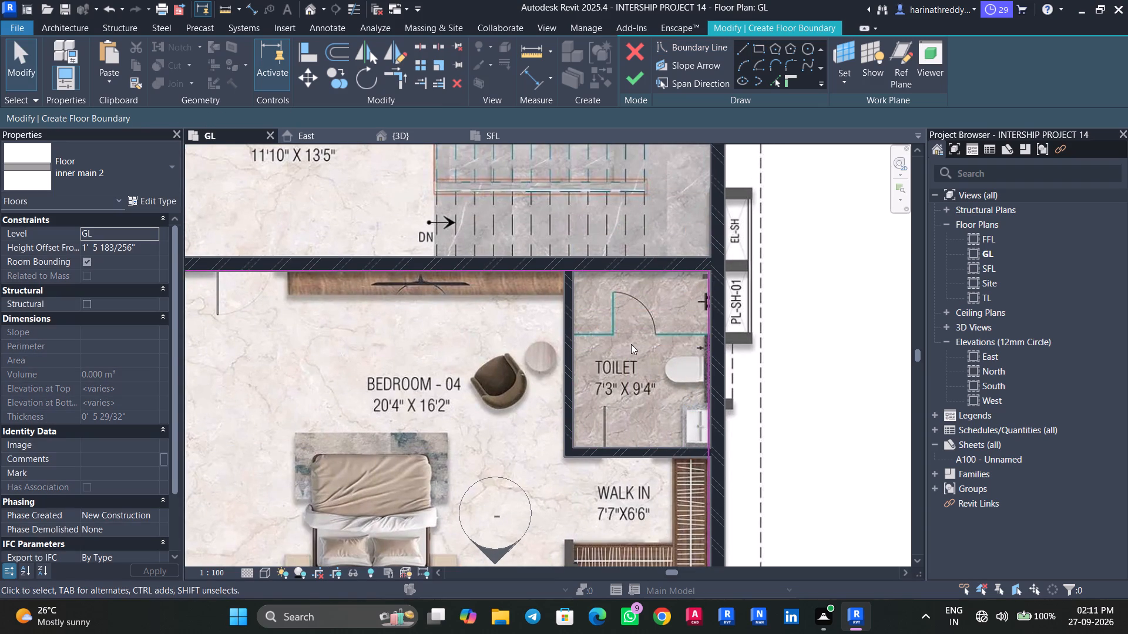
Draw boundary lines along the bedroom and walk-in faces of the 7'3" x 9'4" toilet's walls, meeting the outer boundary.
click(740, 53)
scroll(567, 282, up, 1)
scroll(568, 281, down, 1)
scroll(568, 280, up, 2)
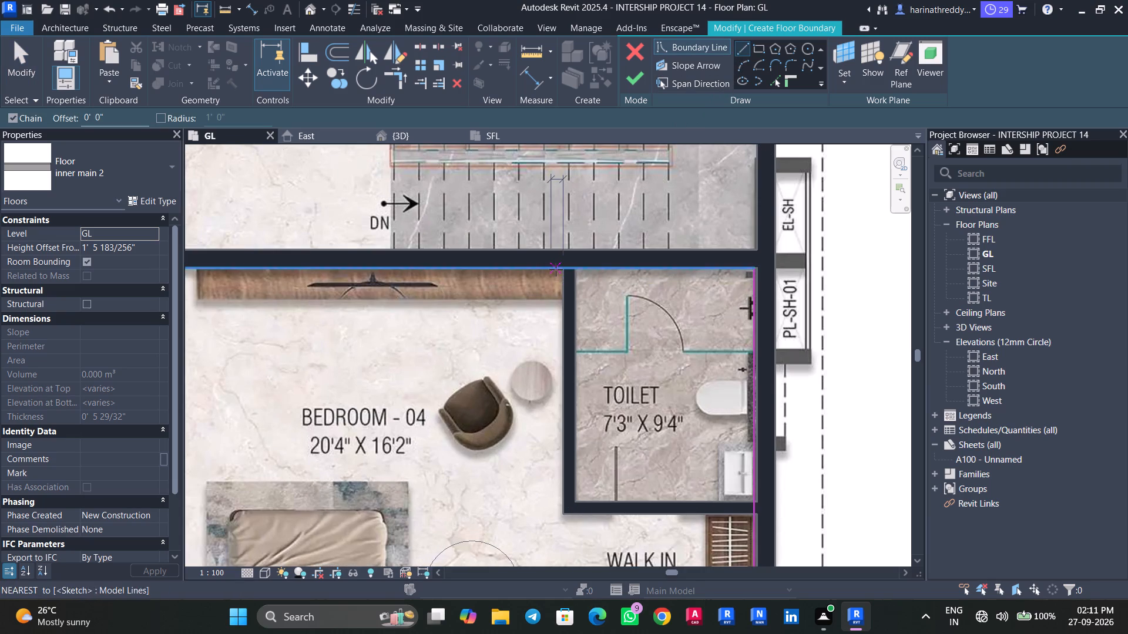
click(562, 270)
middle_drag(553, 433, 540, 303)
scroll(552, 381, up, 3)
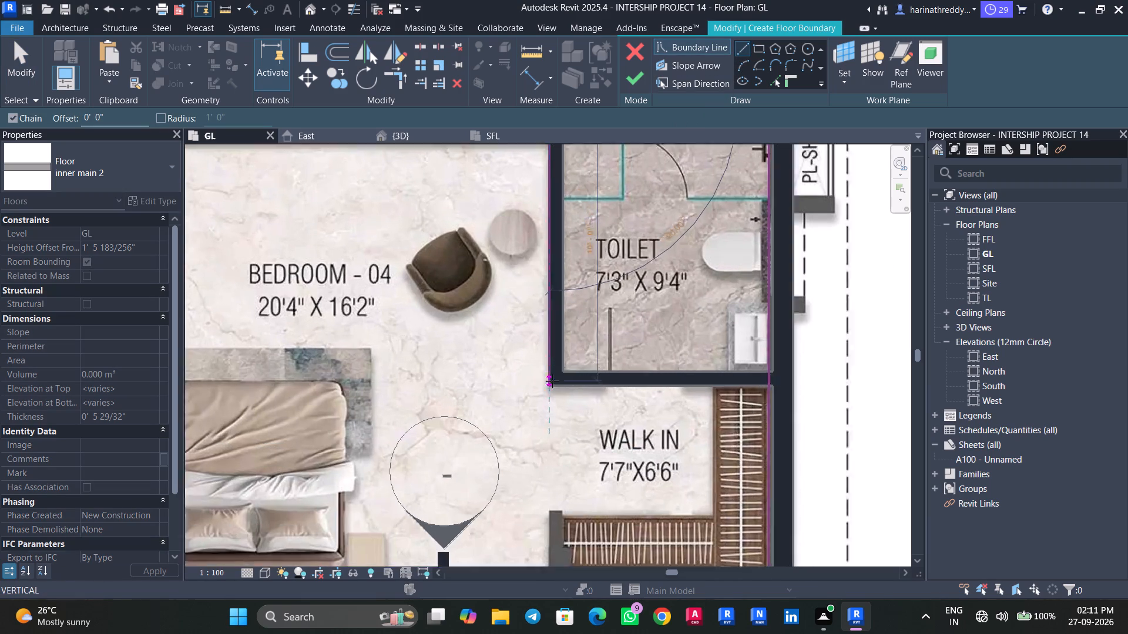
scroll(552, 381, up, 3)
click(547, 388)
middle_drag(662, 397, 432, 397)
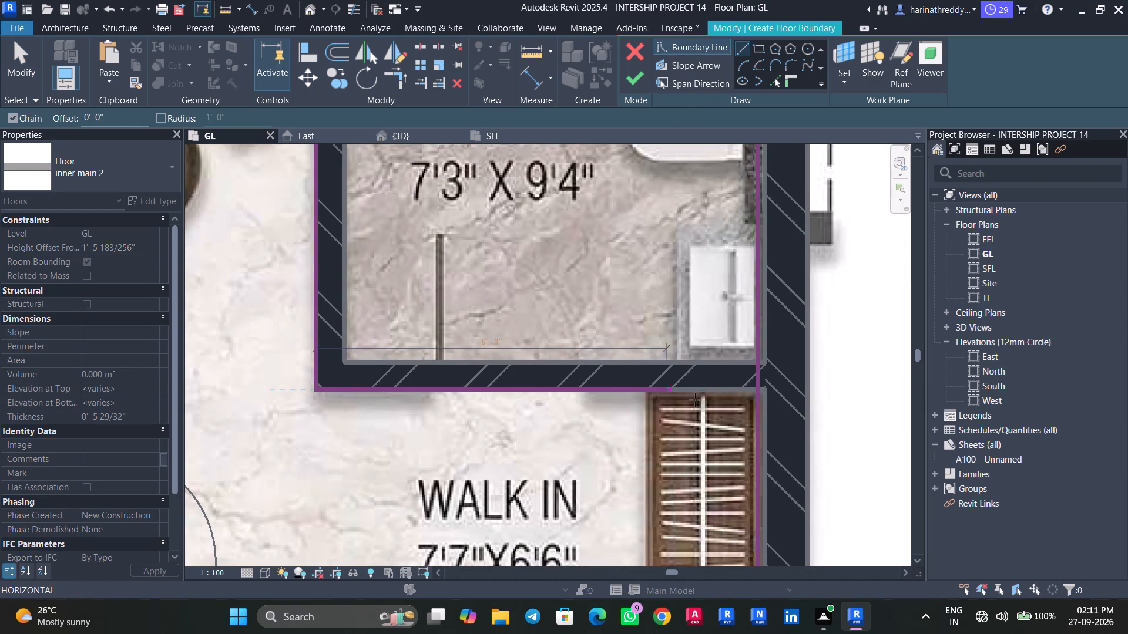
click(757, 392)
key(Escape)
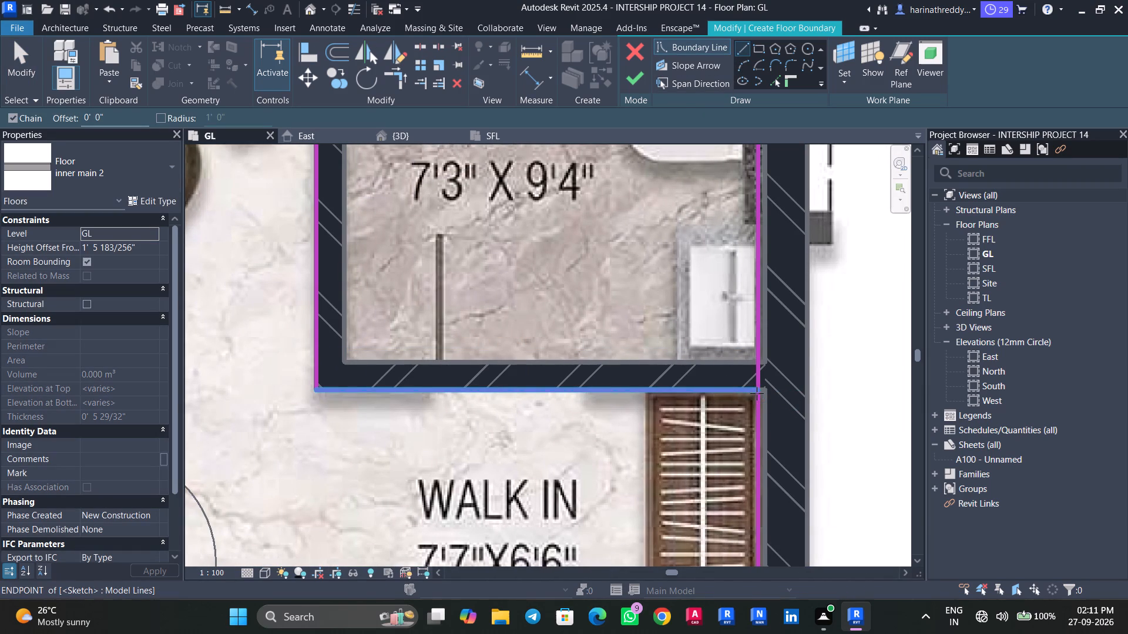
key(Escape)
key(Escape)
Trim the Bedroom-04 boundary corners at the toilet walls so the 7'3" x 9'4" toilet is excluded from the floor.
click(400, 88)
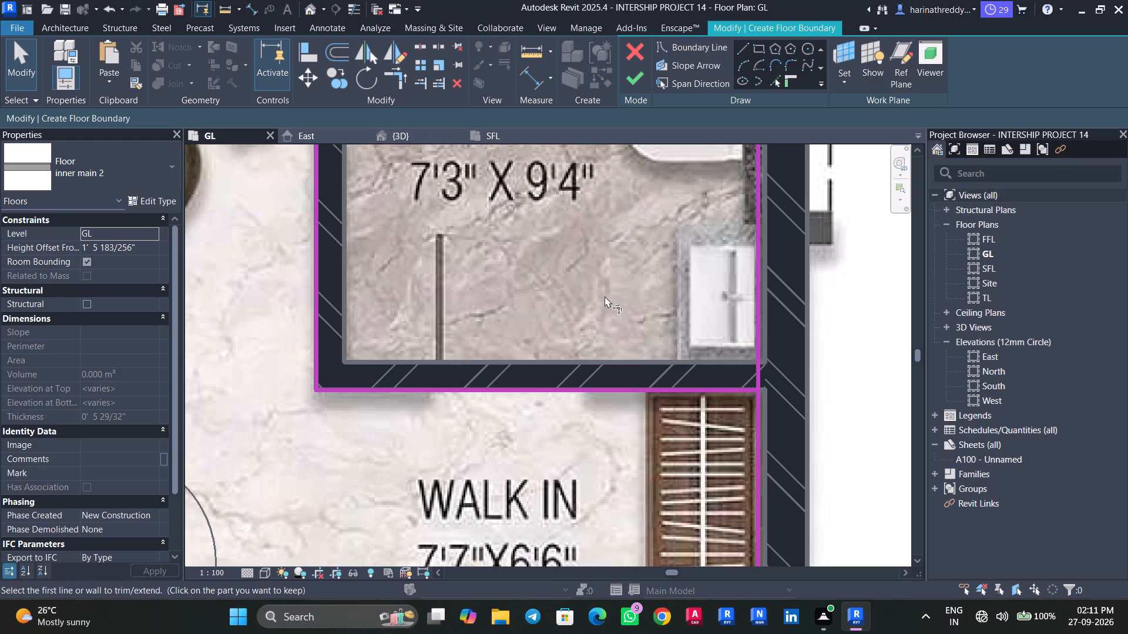
click(756, 446)
click(720, 394)
scroll(670, 439, down, 7)
middle_drag(585, 336, 596, 420)
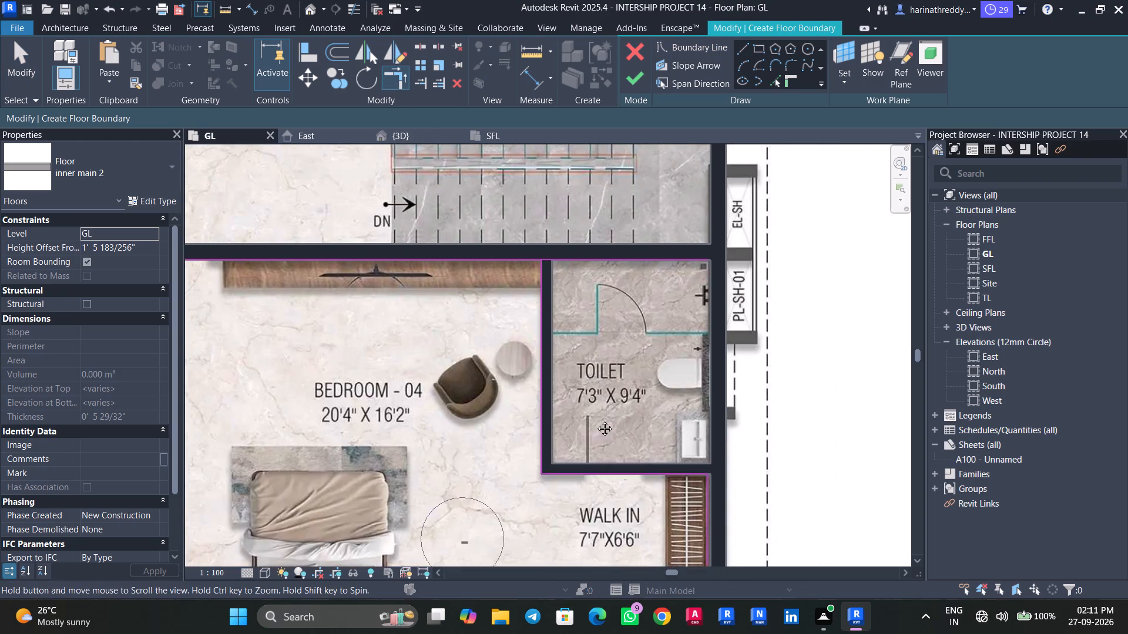
middle_drag(596, 420, 598, 421)
click(448, 284)
click(544, 339)
scroll(489, 349, down, 3)
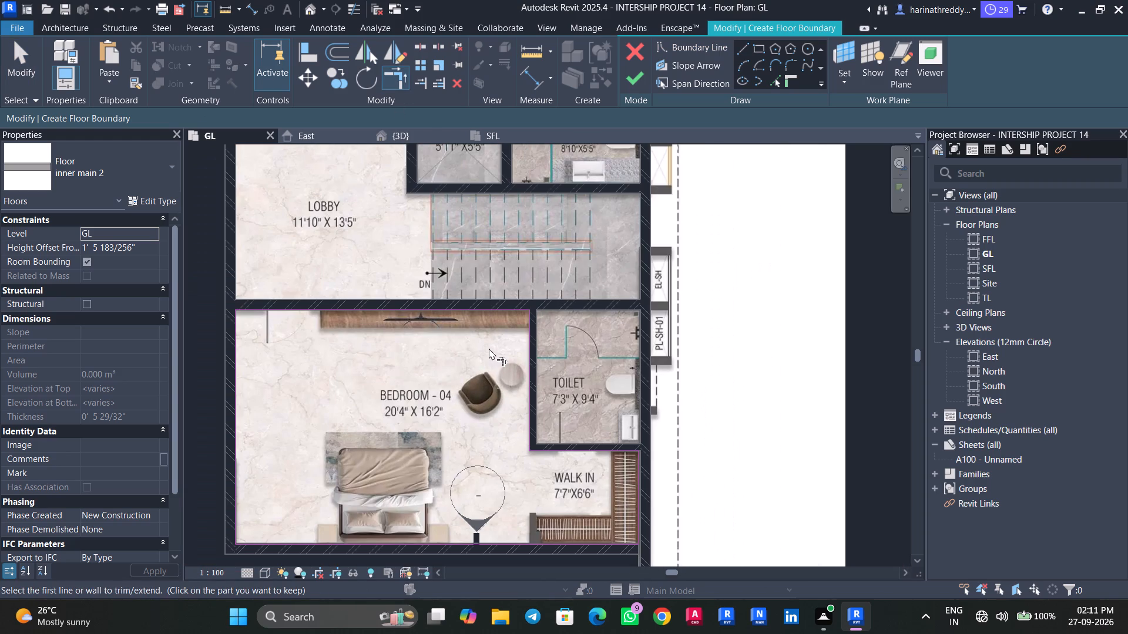
key(Escape)
key(Escape)
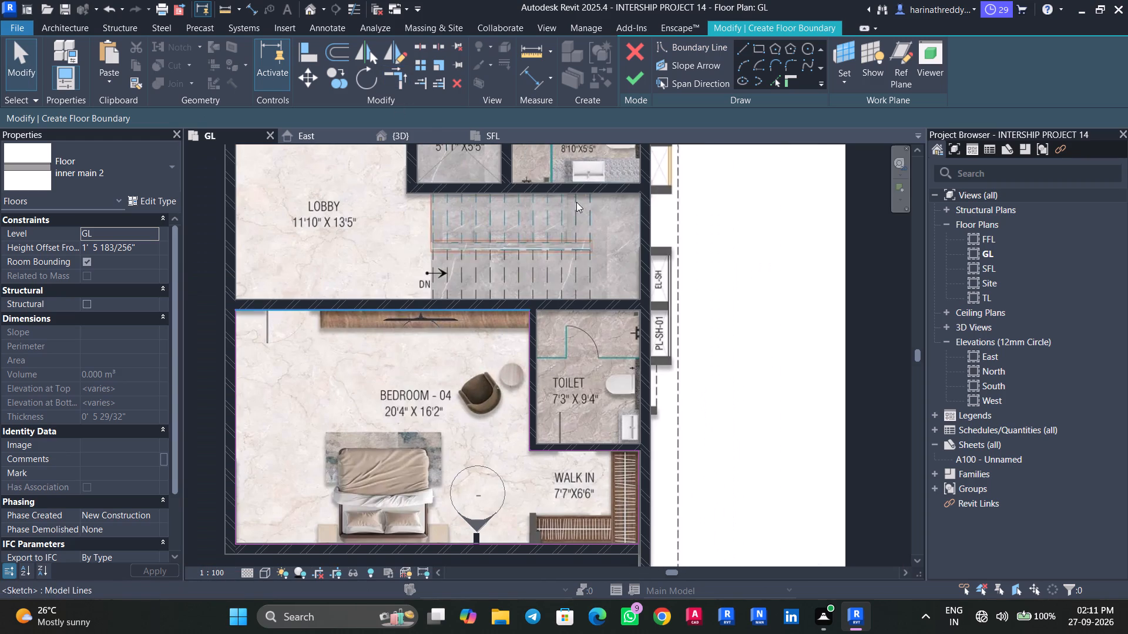
Finish the boundary sketch to create the inner main 2 floor and deselect it.
click(641, 79)
scroll(769, 404, down, 3)
click(860, 437)
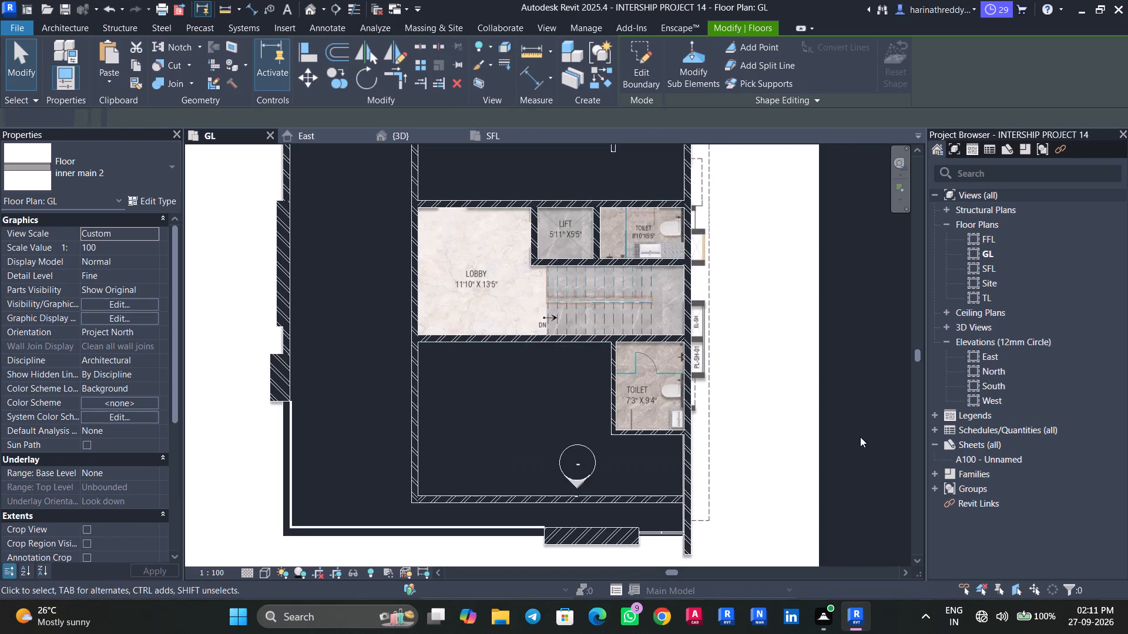
Start a floor of type TOILET 2 and sketch a rectangular boundary about 9'8" long inside the 7'3" x 9'4" toilet.
scroll(673, 390, up, 1)
scroll(673, 390, down, 1)
scroll(673, 390, up, 3)
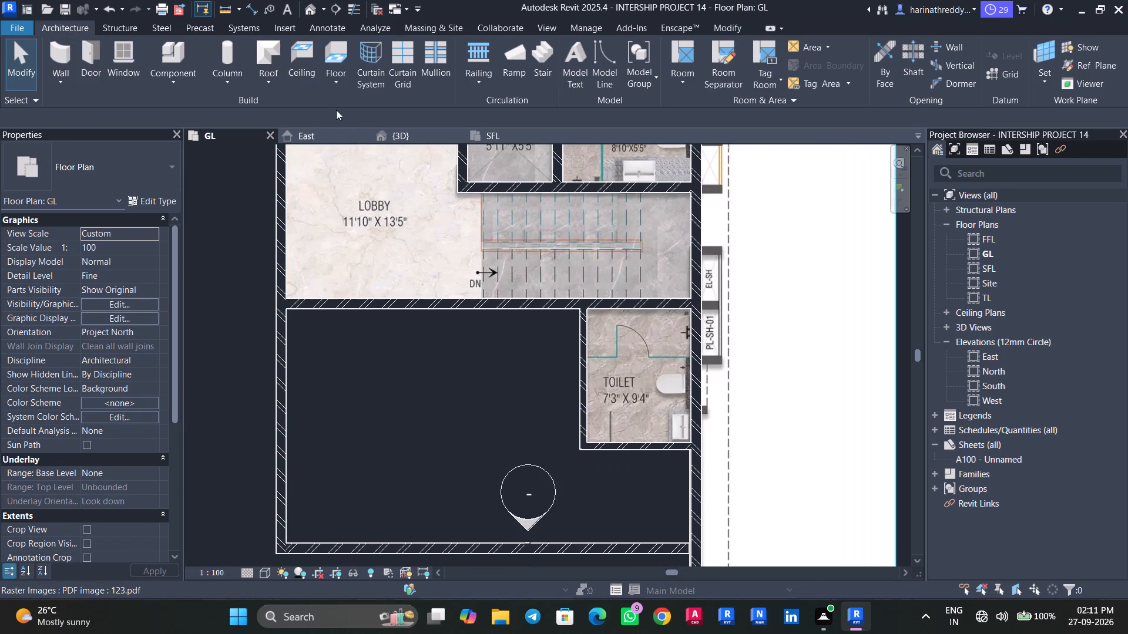
click(331, 94)
click(335, 86)
click(339, 106)
click(41, 144)
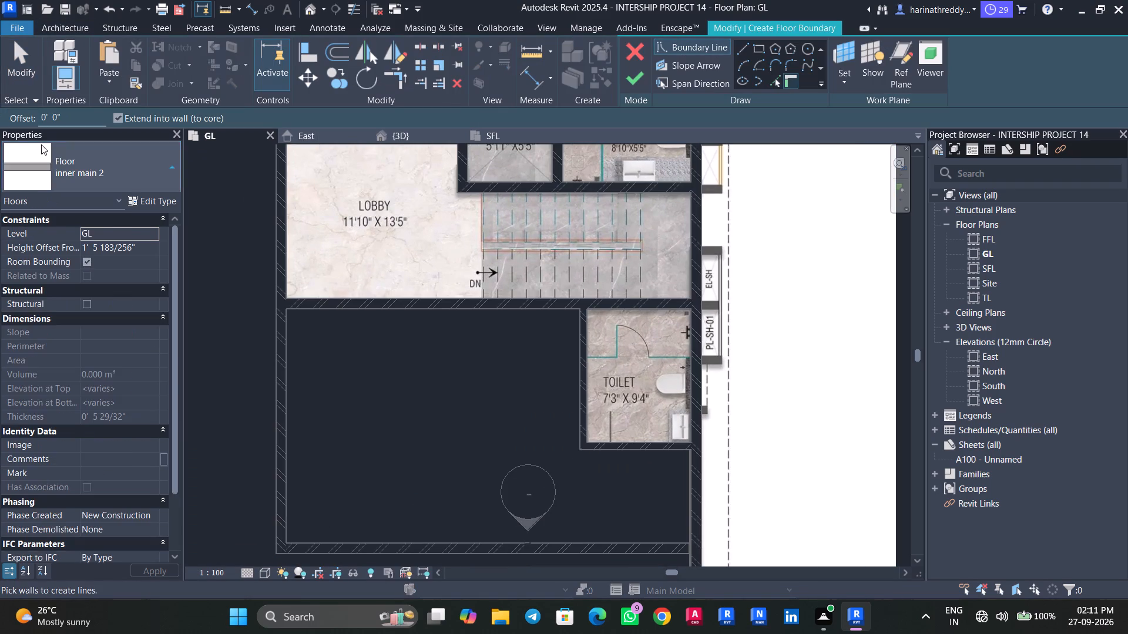
scroll(71, 373, down, 3)
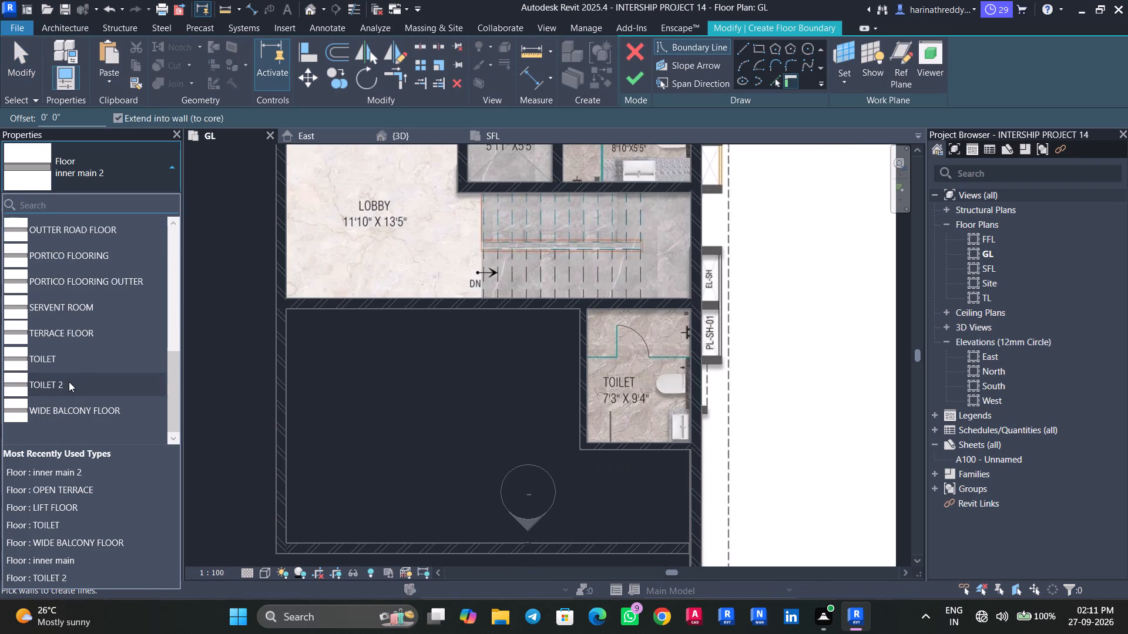
click(69, 382)
click(759, 46)
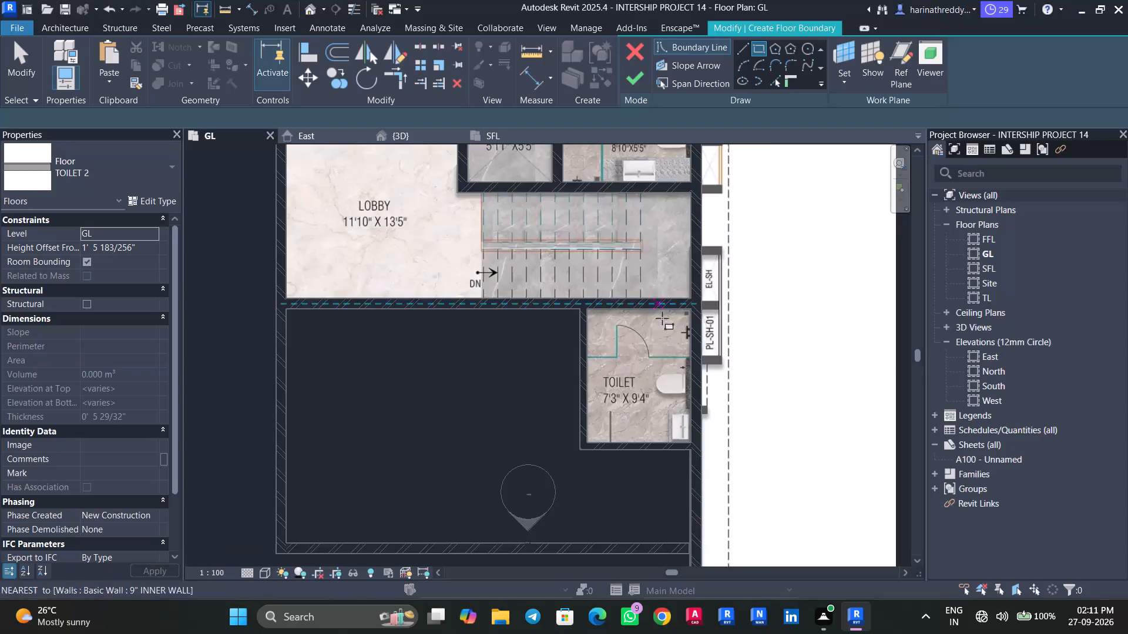
scroll(650, 329, up, 3)
scroll(591, 327, up, 3)
click(536, 286)
middle_drag(643, 429, 601, 295)
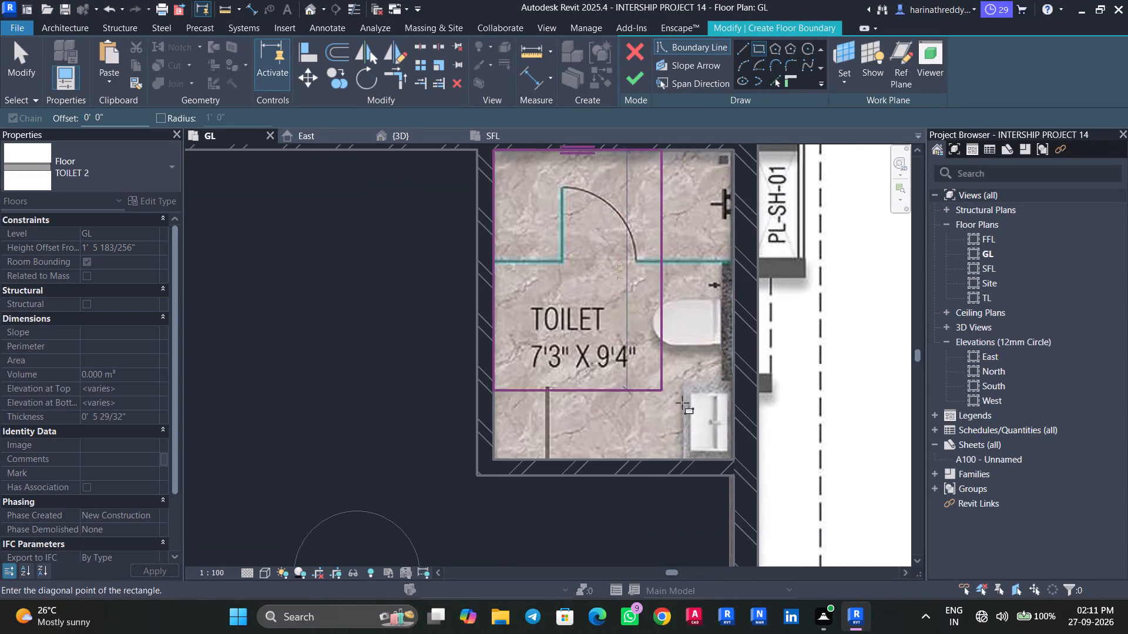
click(732, 464)
Sketch a second rectangular boundary about 9'3" wide inside the 8'10" x 5'5" toilet beside the lift.
scroll(583, 349, down, 8)
middle_drag(583, 312, 616, 491)
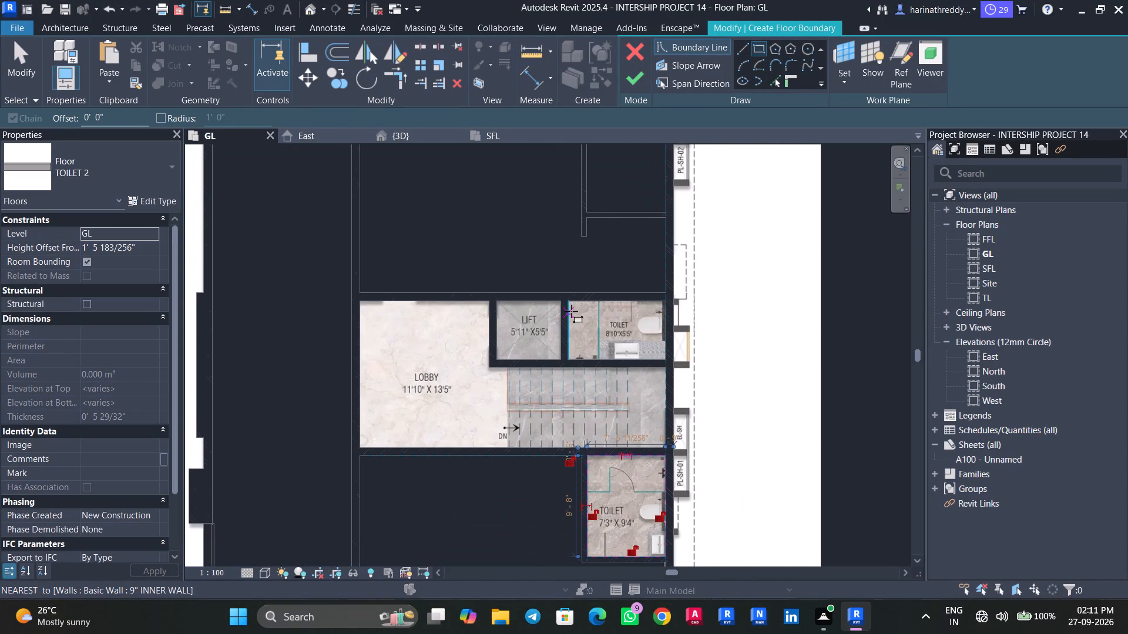
scroll(589, 313, down, 1)
scroll(589, 313, up, 12)
click(501, 250)
middle_drag(689, 413, 549, 338)
click(811, 448)
scroll(609, 350, down, 11)
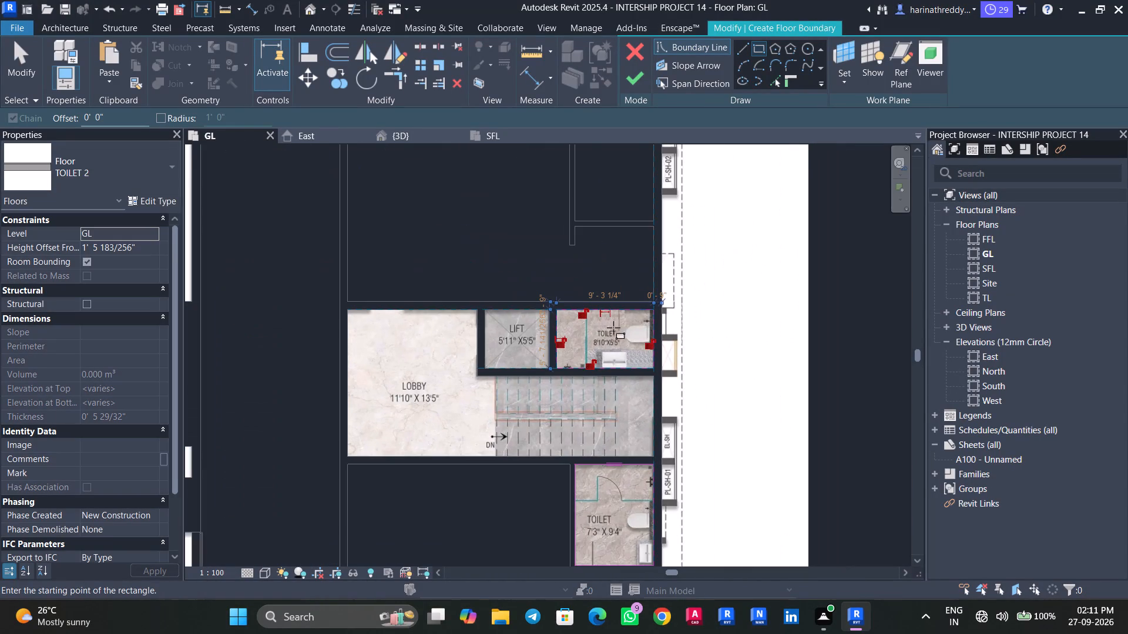
Finish the boundary sketch to create the TOILET 2 floors in both second-floor toilets and deselect them.
click(635, 87)
scroll(800, 356, down, 3)
click(818, 376)
scroll(629, 372, up, 4)
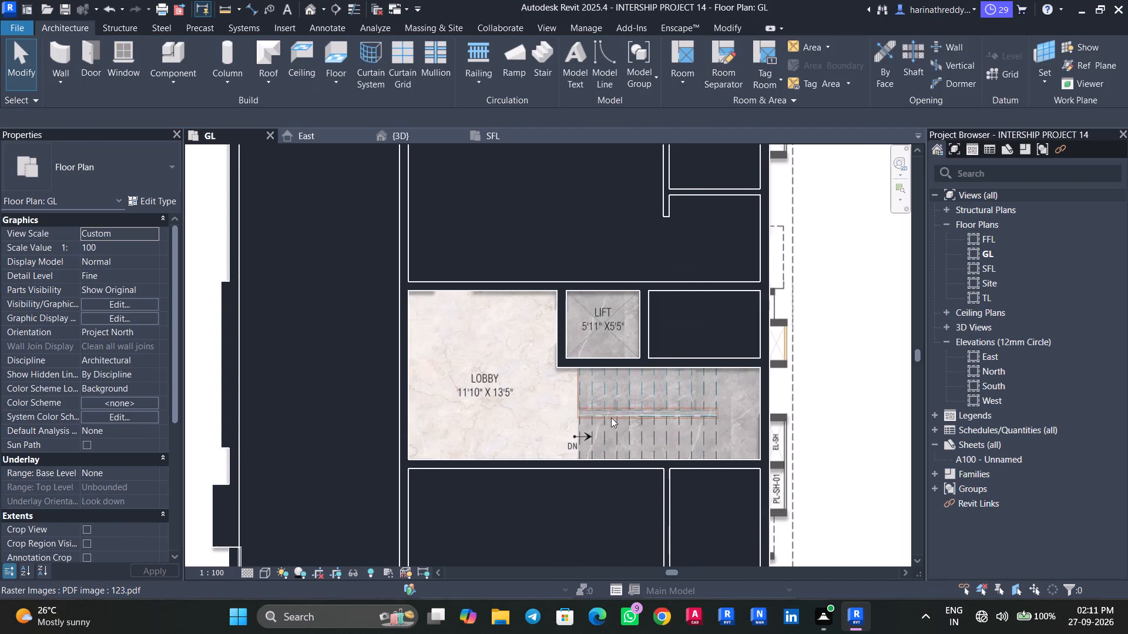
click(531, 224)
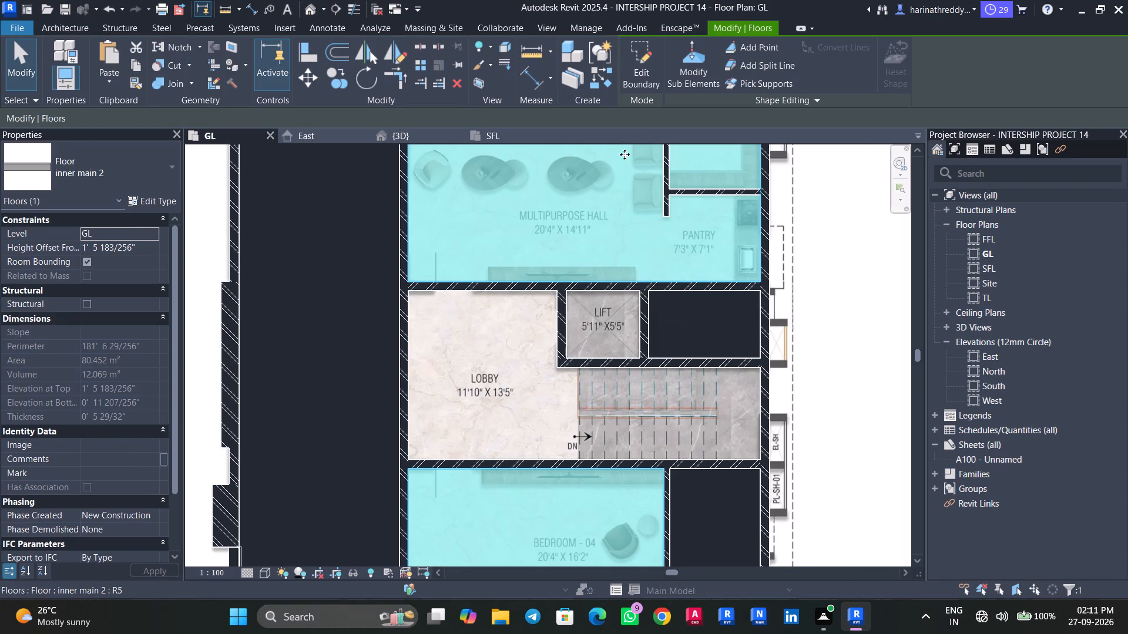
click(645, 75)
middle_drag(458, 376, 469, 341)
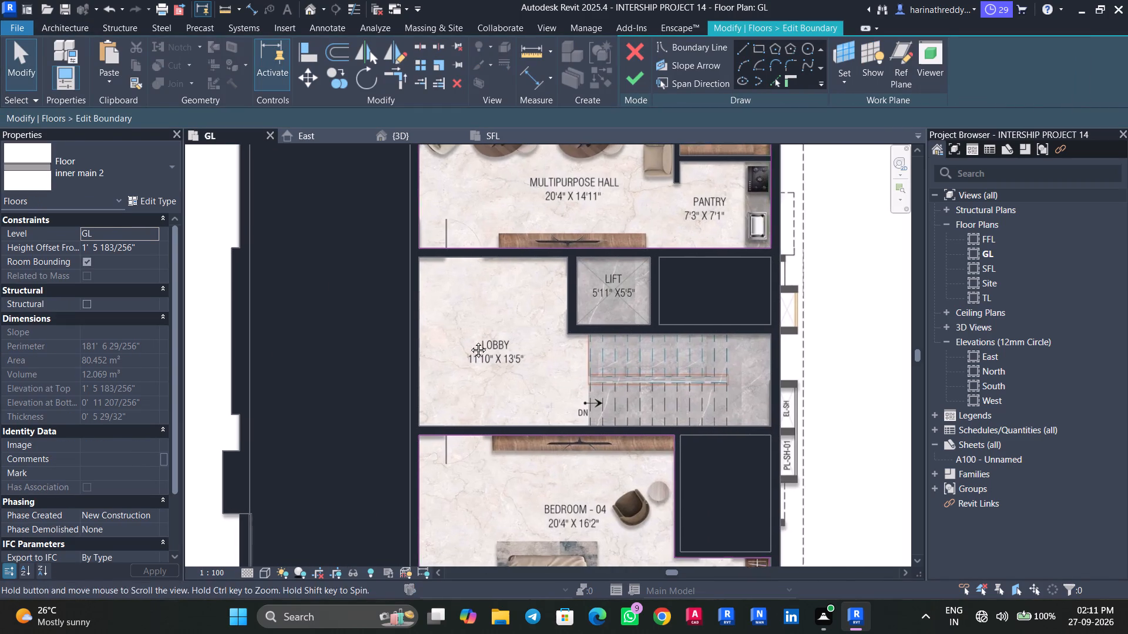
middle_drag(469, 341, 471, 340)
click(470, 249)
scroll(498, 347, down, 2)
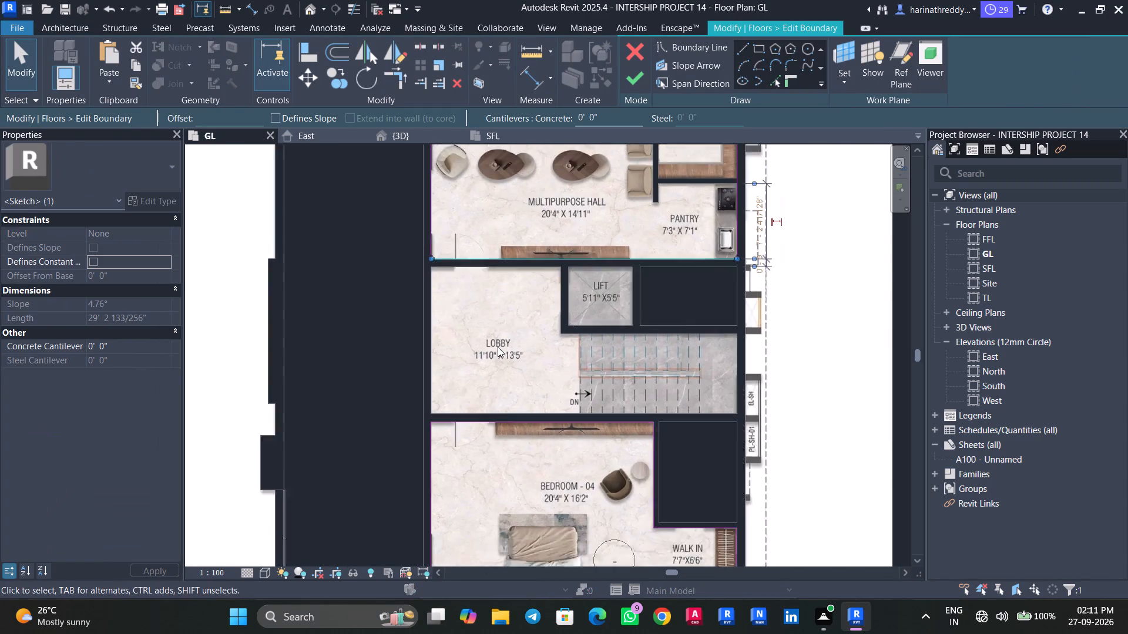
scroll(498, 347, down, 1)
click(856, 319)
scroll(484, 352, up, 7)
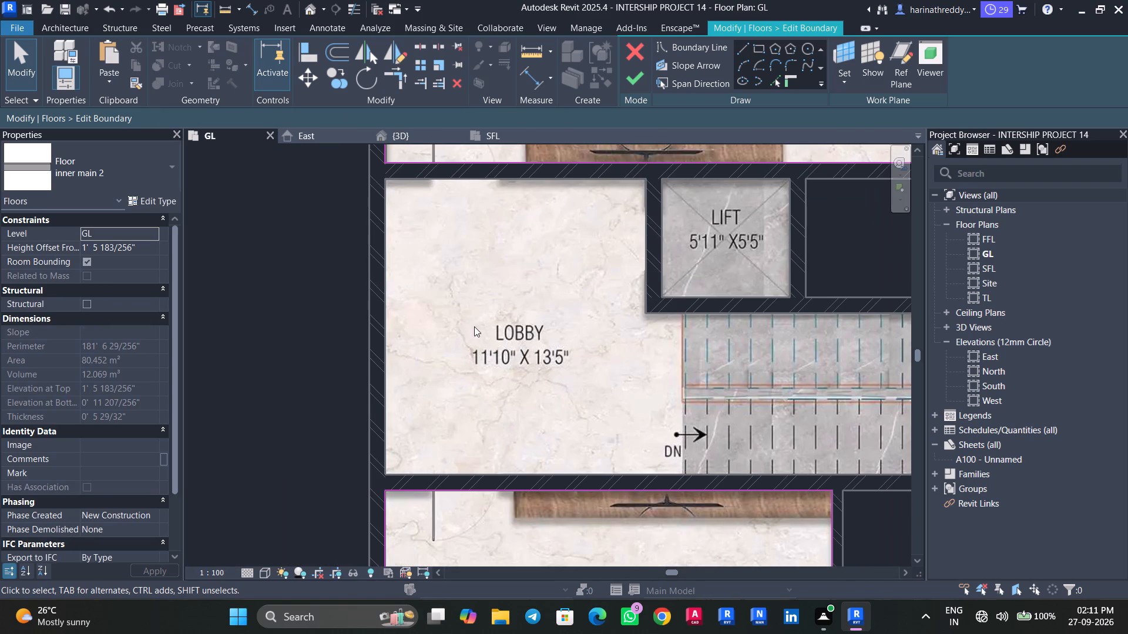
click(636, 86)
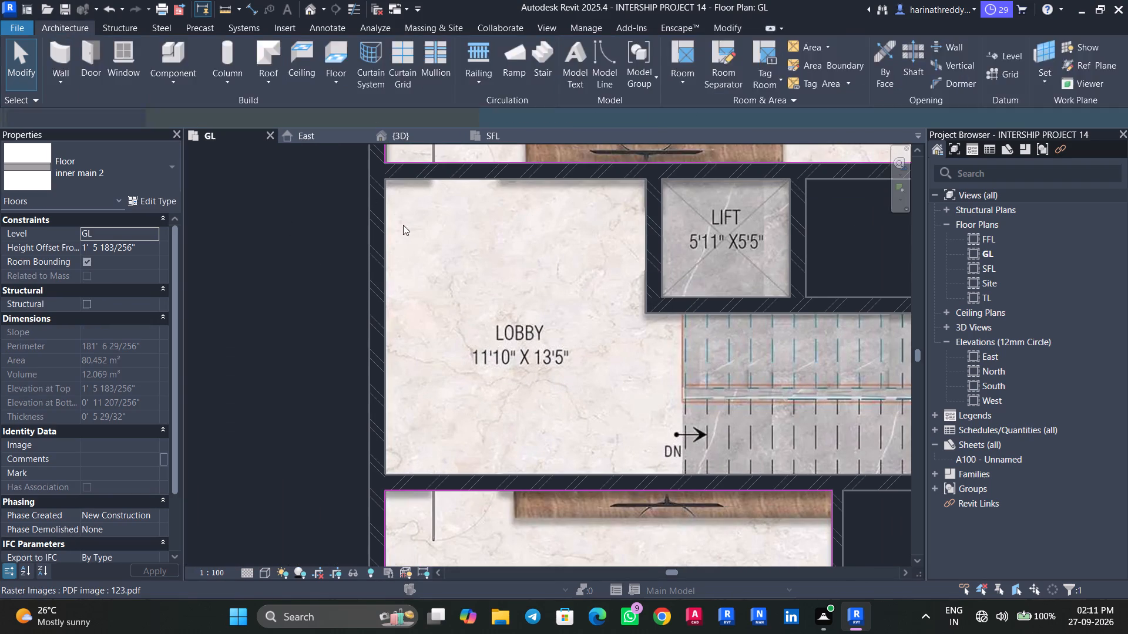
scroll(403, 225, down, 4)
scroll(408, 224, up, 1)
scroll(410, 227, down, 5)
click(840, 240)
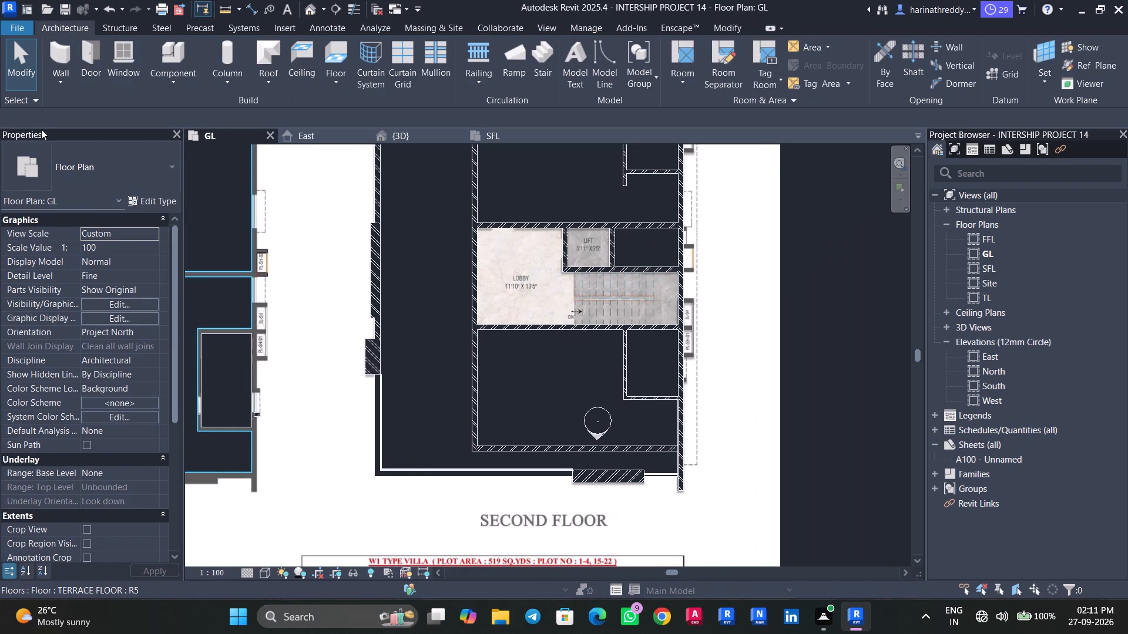
Start a floor of type inner main and sketch a rectangular boundary over the 11'10" x 13'5" lobby, ending at the lift wall line.
click(330, 80)
click(332, 93)
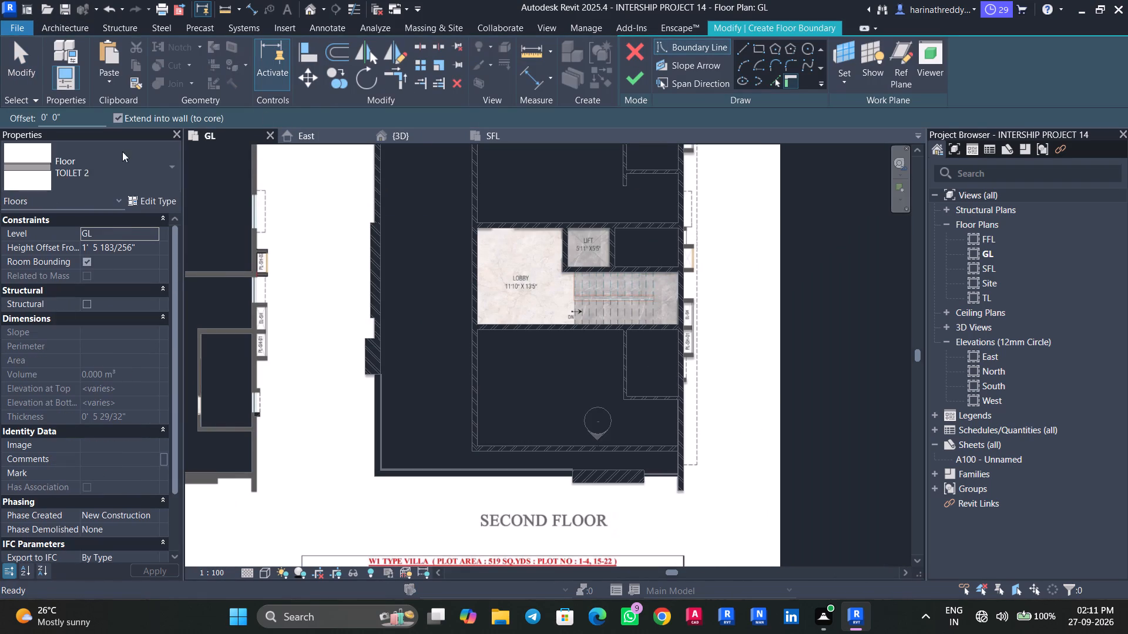
click(83, 165)
scroll(52, 303, up, 5)
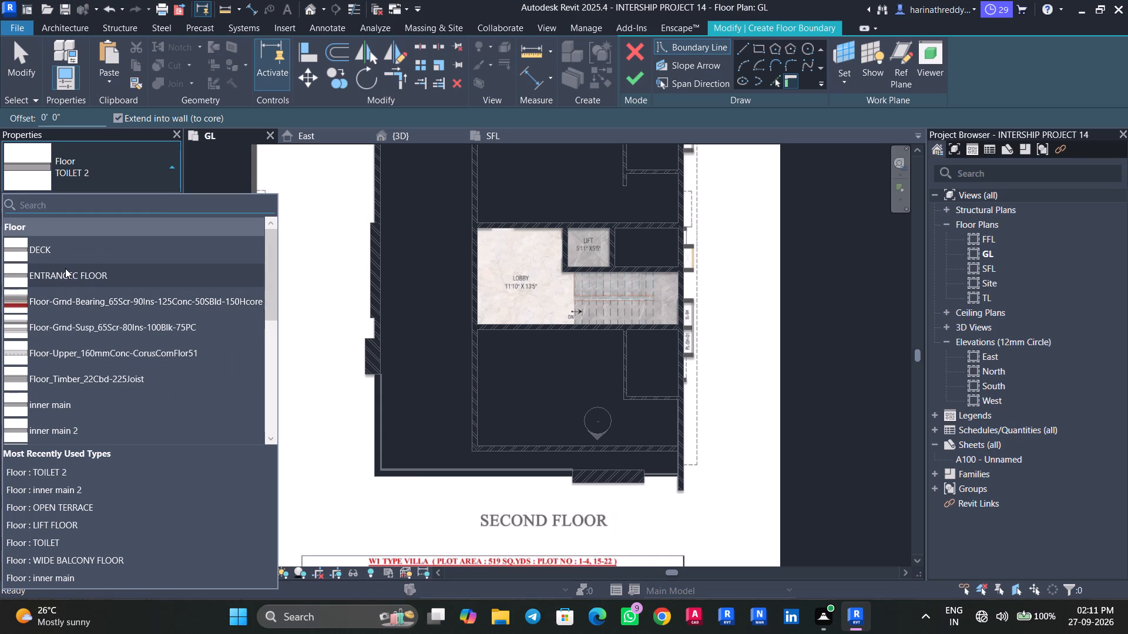
scroll(65, 268, down, 3)
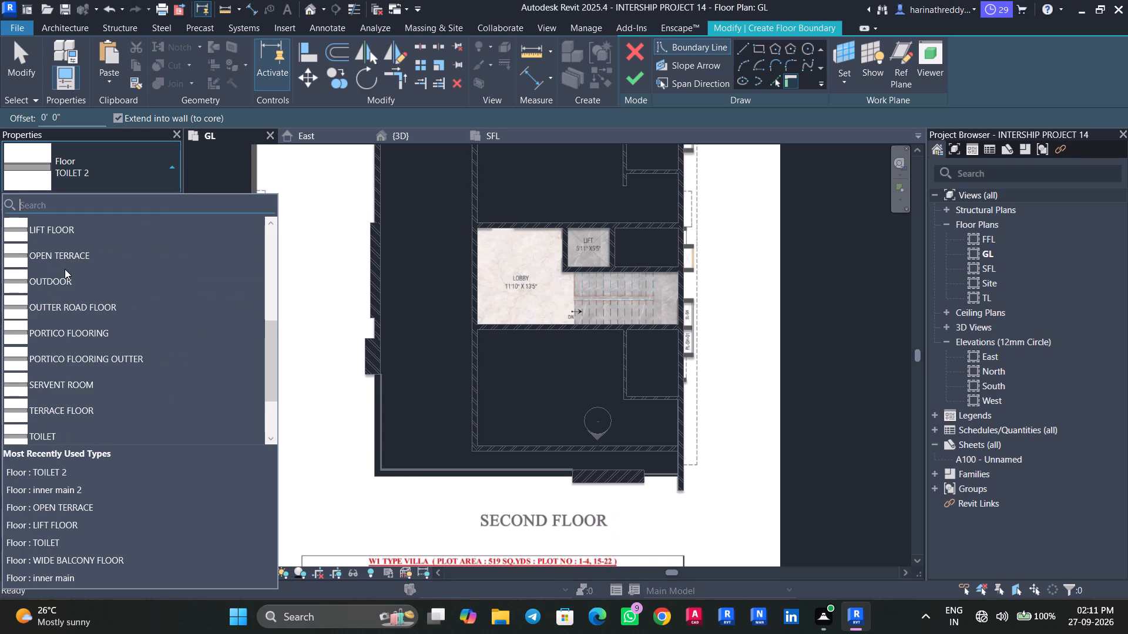
scroll(49, 370, down, 4)
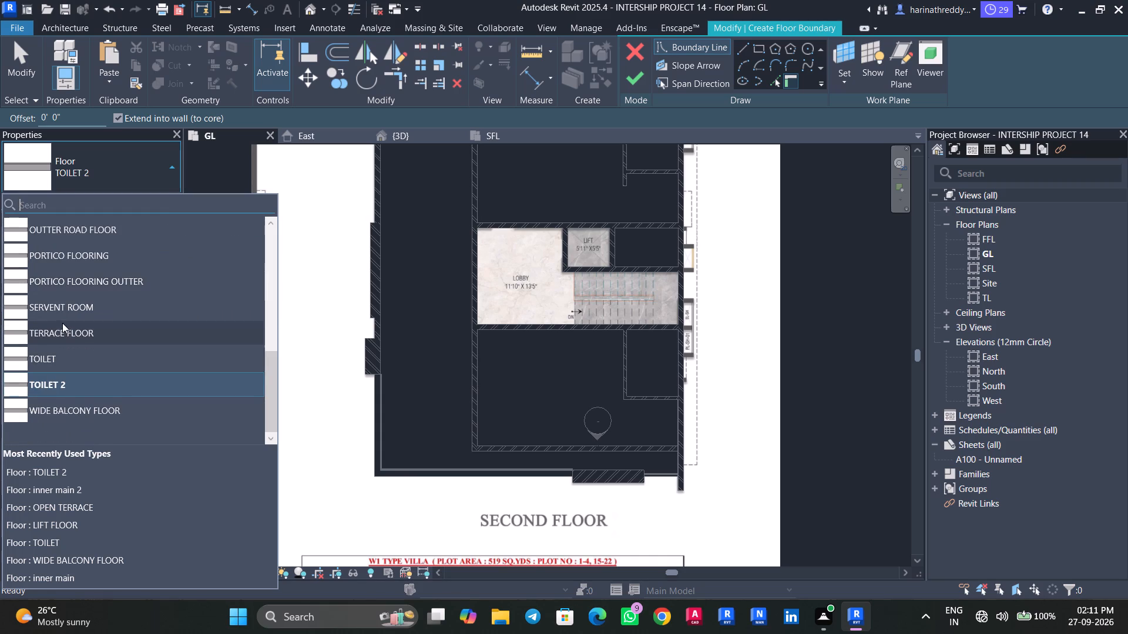
scroll(62, 321, up, 4)
click(75, 400)
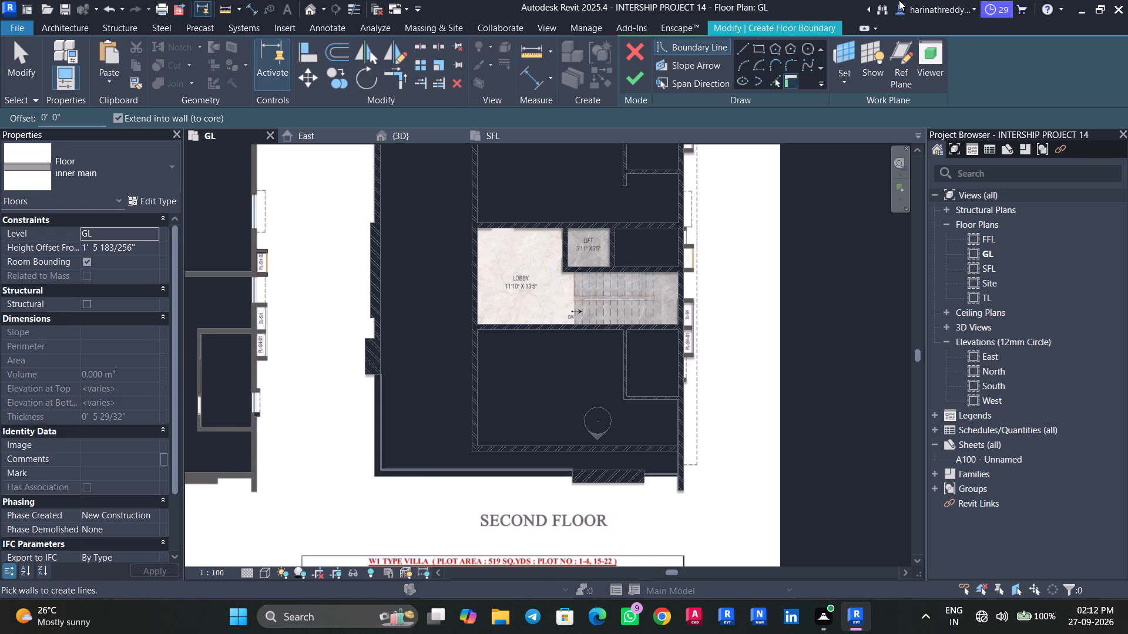
click(758, 52)
scroll(490, 250, up, 3)
scroll(495, 248, down, 1)
scroll(498, 245, up, 7)
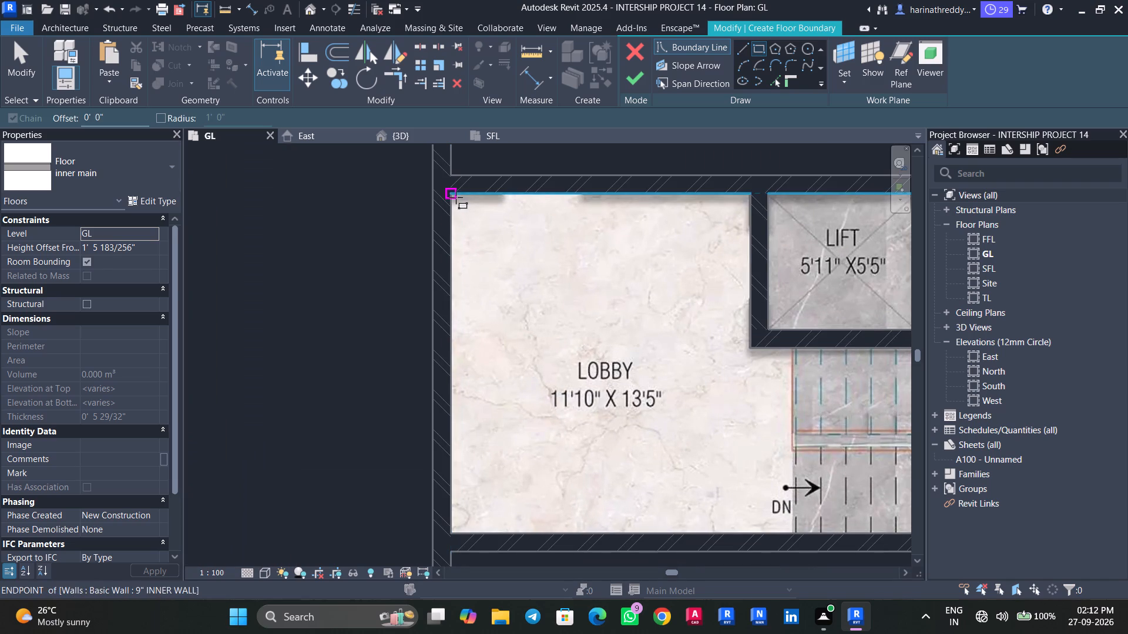
click(453, 197)
middle_drag(637, 361, 582, 278)
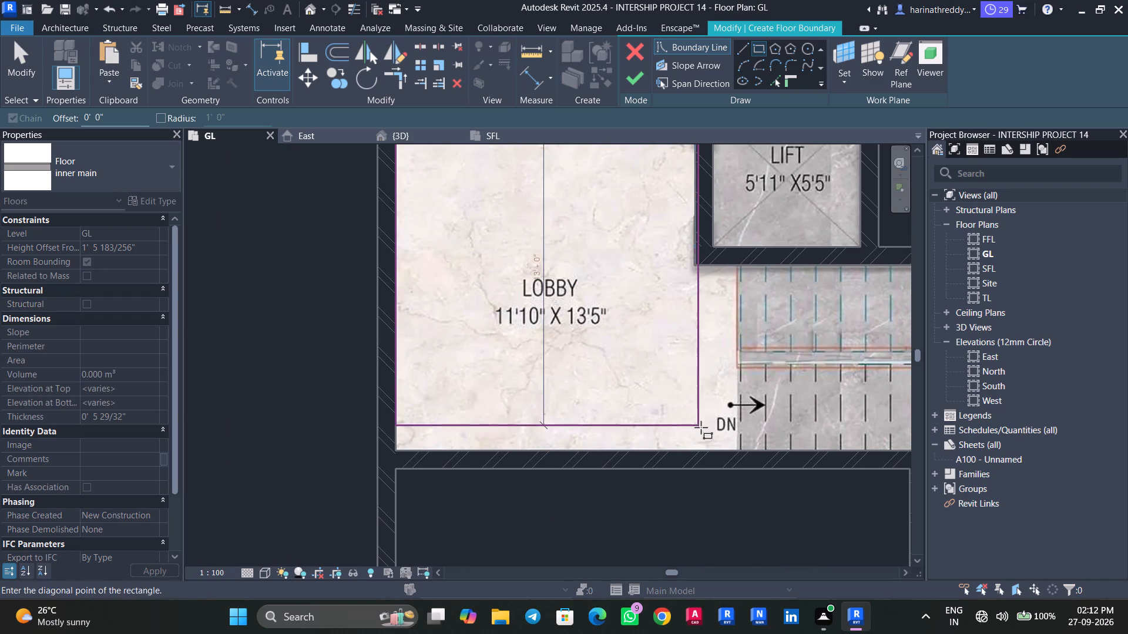
click(698, 451)
Sketch a second rectangular boundary over the staircase area, from its far lower wall corner to the lift wall corner at the lobby.
middle_drag(558, 366, 499, 375)
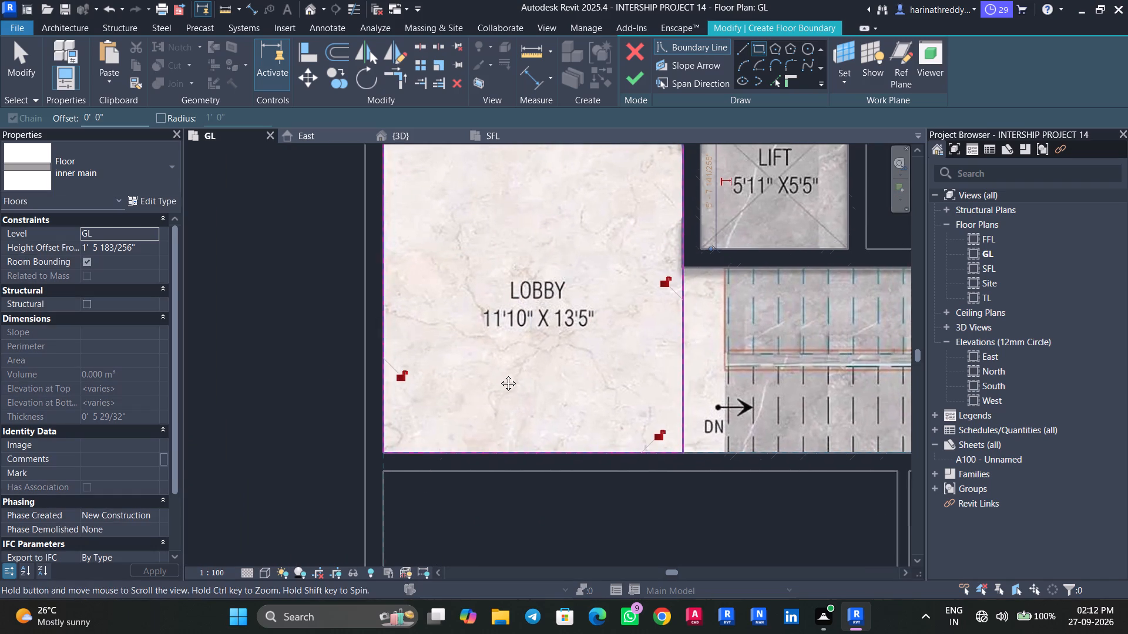
middle_drag(499, 375, 292, 375)
click(841, 458)
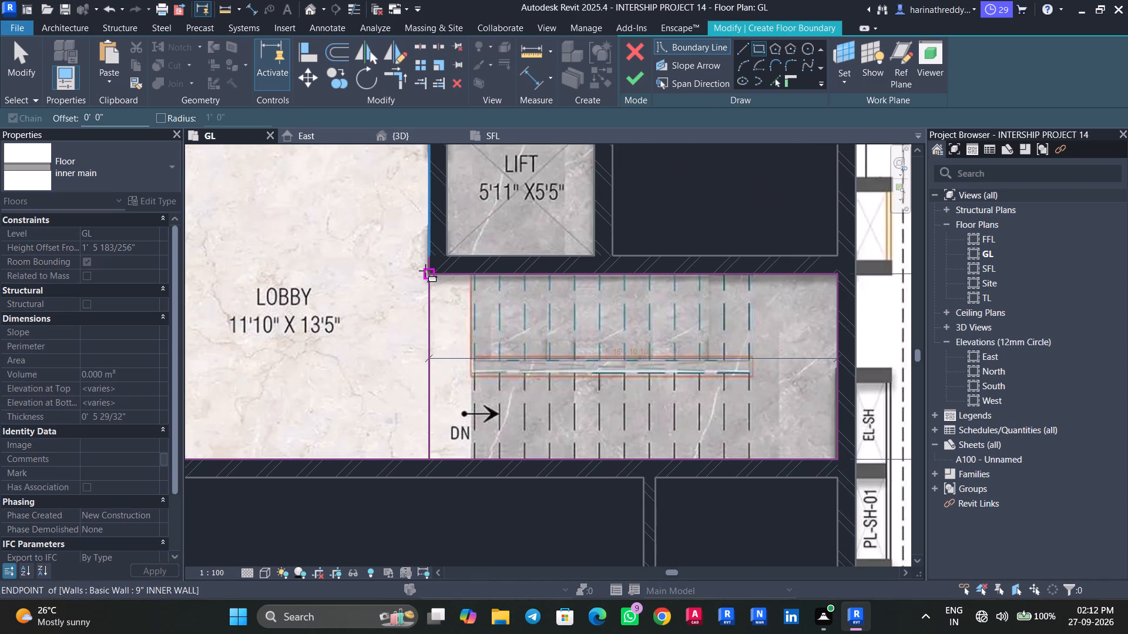
click(427, 273)
scroll(339, 288, down, 2)
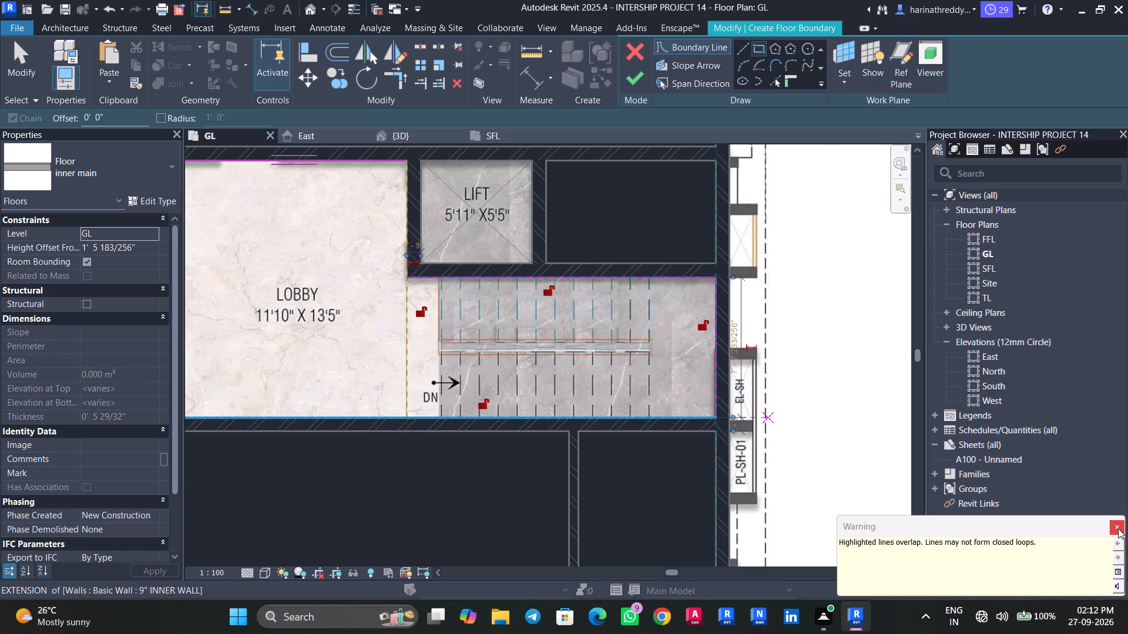
click(1118, 528)
scroll(357, 451, up, 1)
scroll(357, 448, down, 1)
scroll(358, 447, up, 2)
key(Escape)
key(Escape)
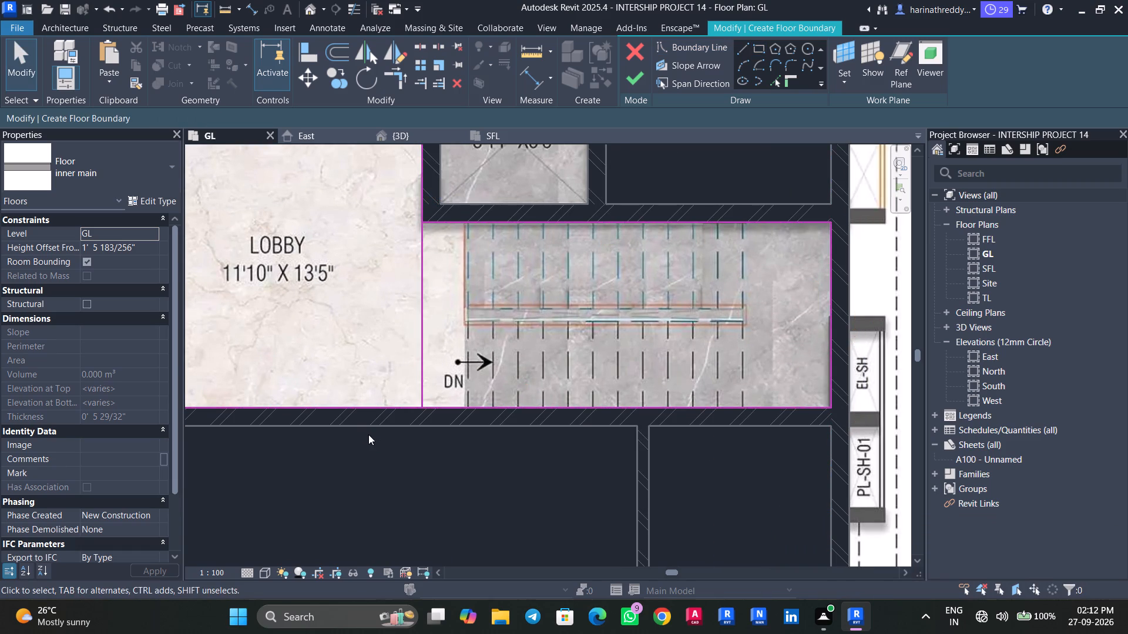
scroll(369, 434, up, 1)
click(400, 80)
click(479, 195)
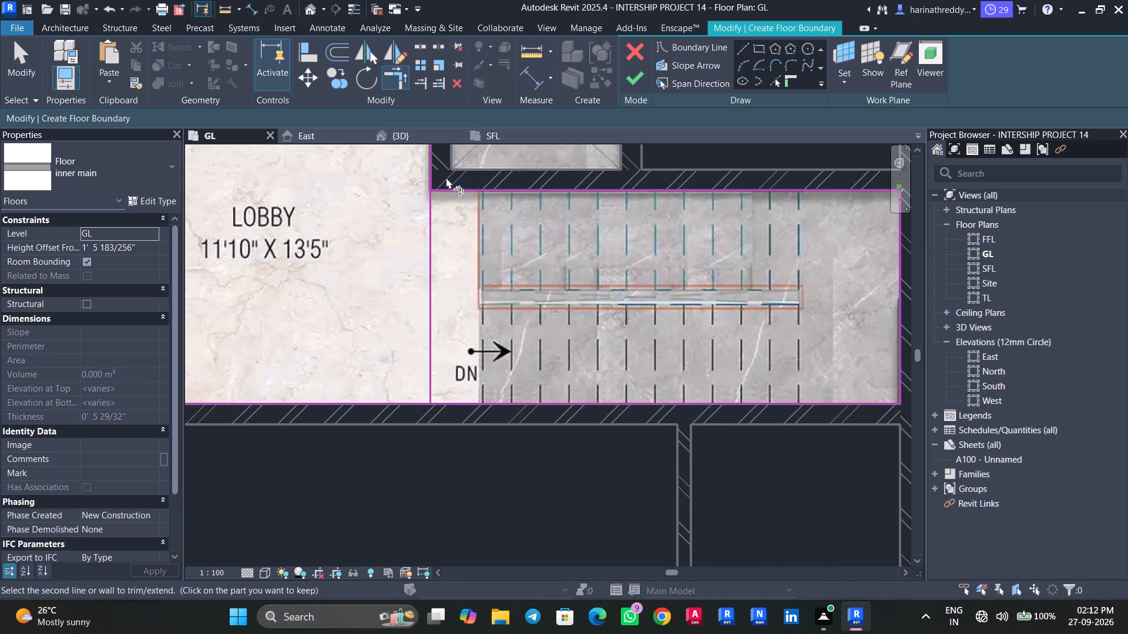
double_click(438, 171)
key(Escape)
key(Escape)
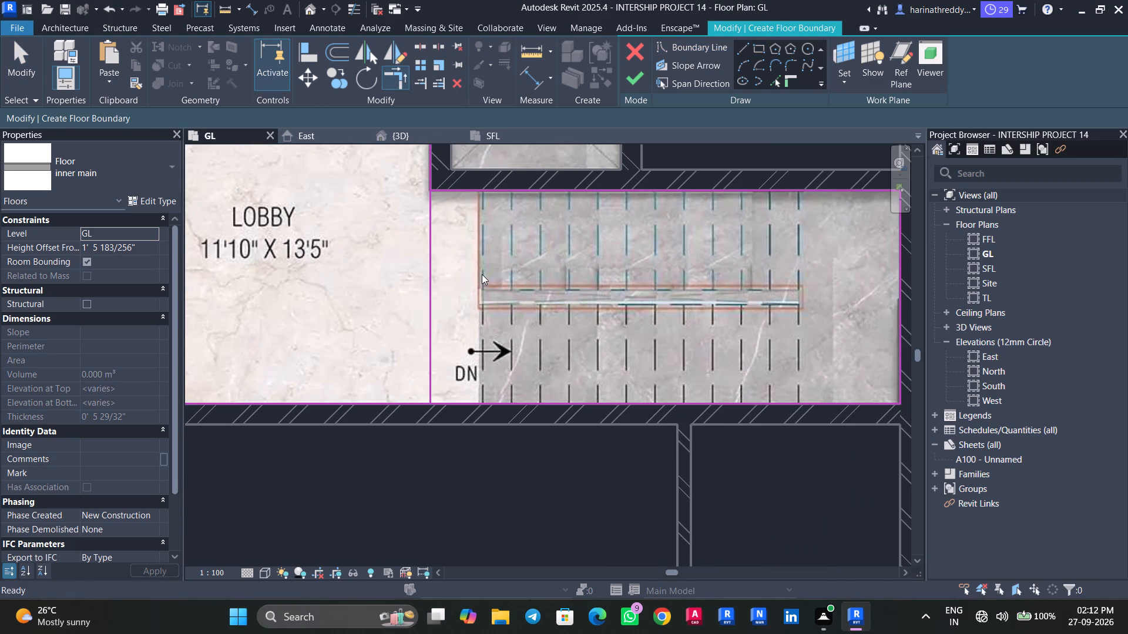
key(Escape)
Delete the staircase rectangle's boundary line that overlaps the lobby rectangle's edge.
click(424, 286)
click(429, 289)
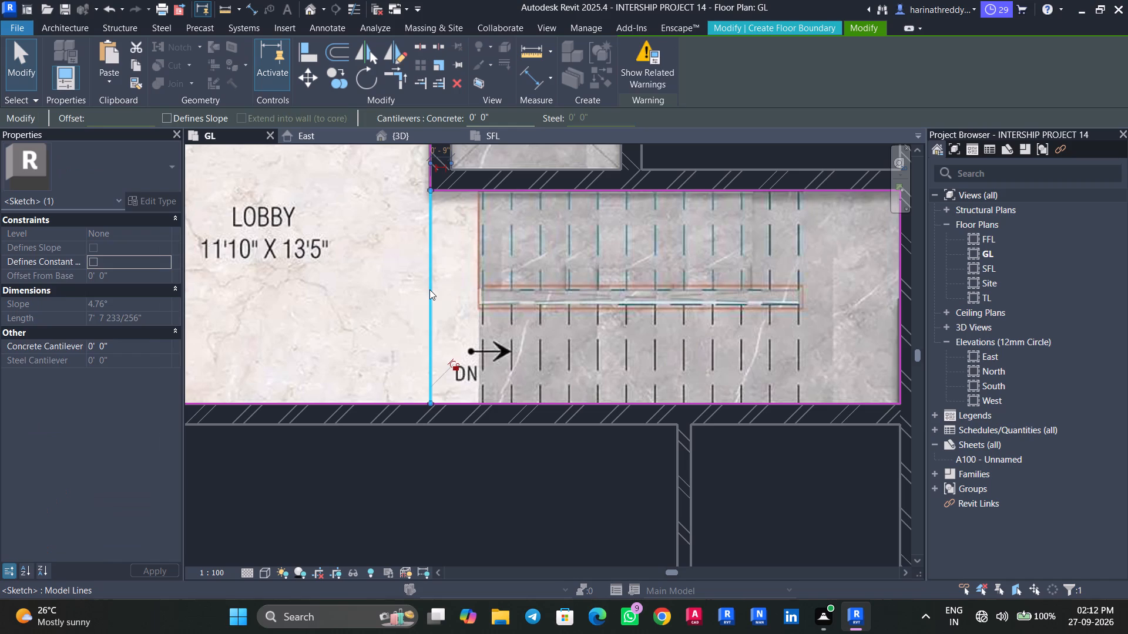
key(Delete)
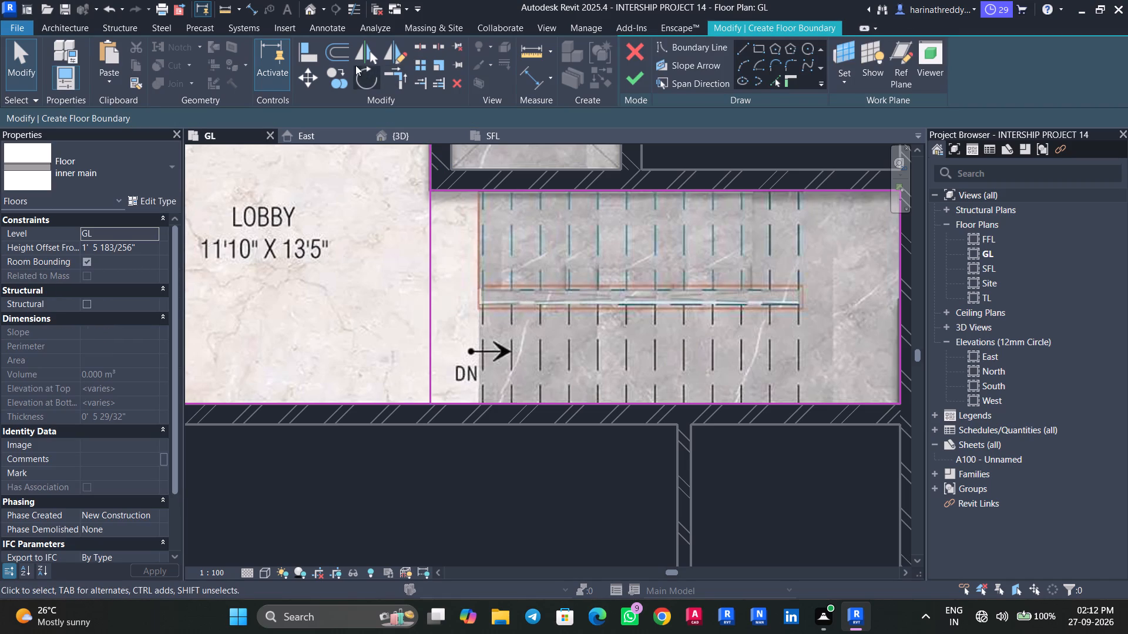
Trim the staircase's upper boundary line and the lobby's lift-side line into a corner, forming one L-shaped loop.
click(392, 84)
click(496, 185)
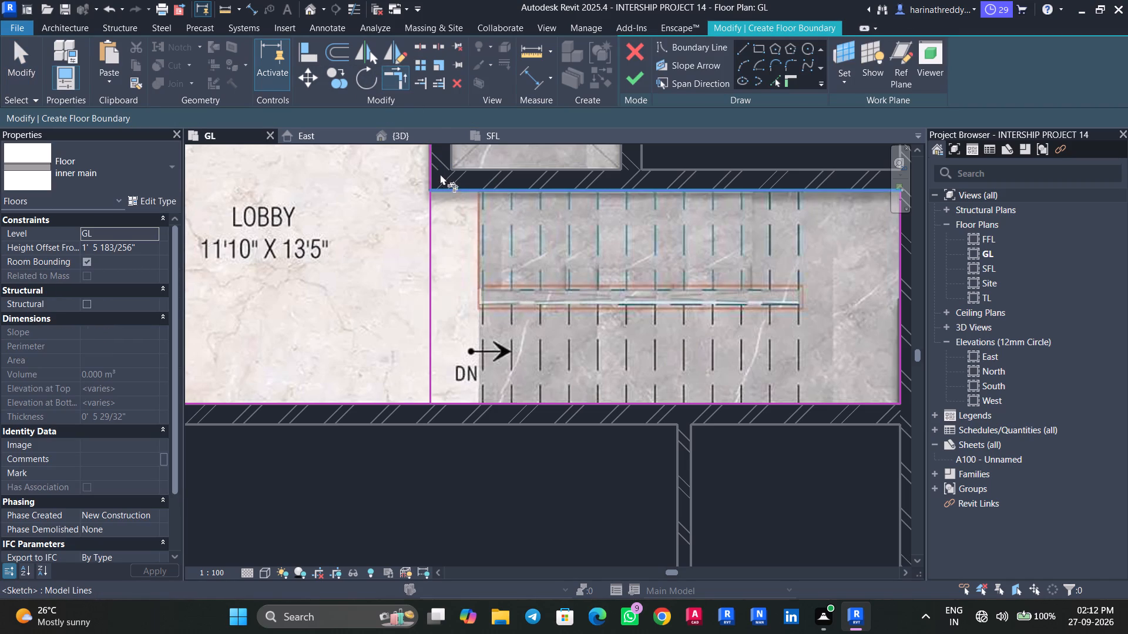
click(427, 165)
scroll(469, 239, down, 5)
middle_drag(466, 238, 489, 318)
scroll(489, 313, down, 1)
key(Escape)
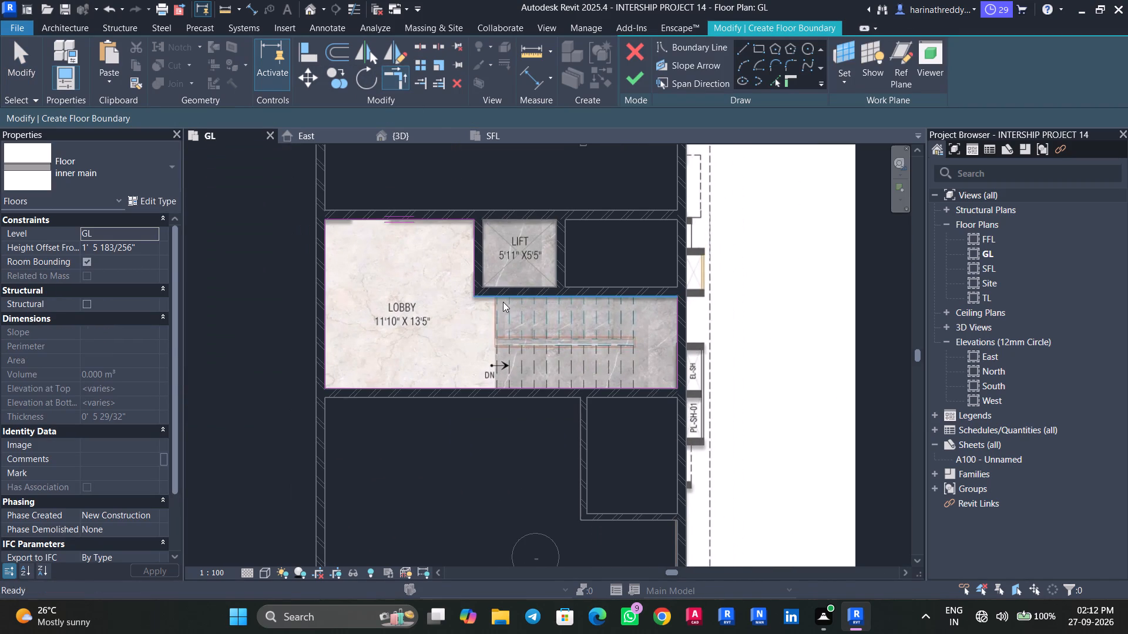
key(Escape)
key(Escape)
Finish the boundary sketch to create the inner main floor over the lobby and staircase, and deselect it.
click(642, 72)
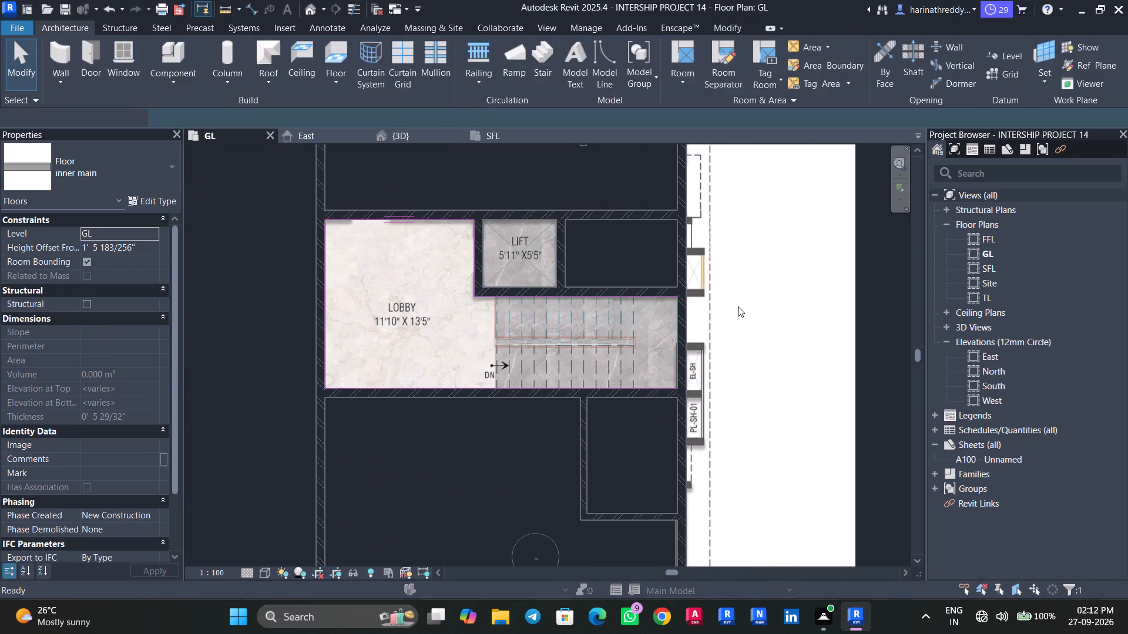
scroll(730, 303, down, 8)
click(816, 360)
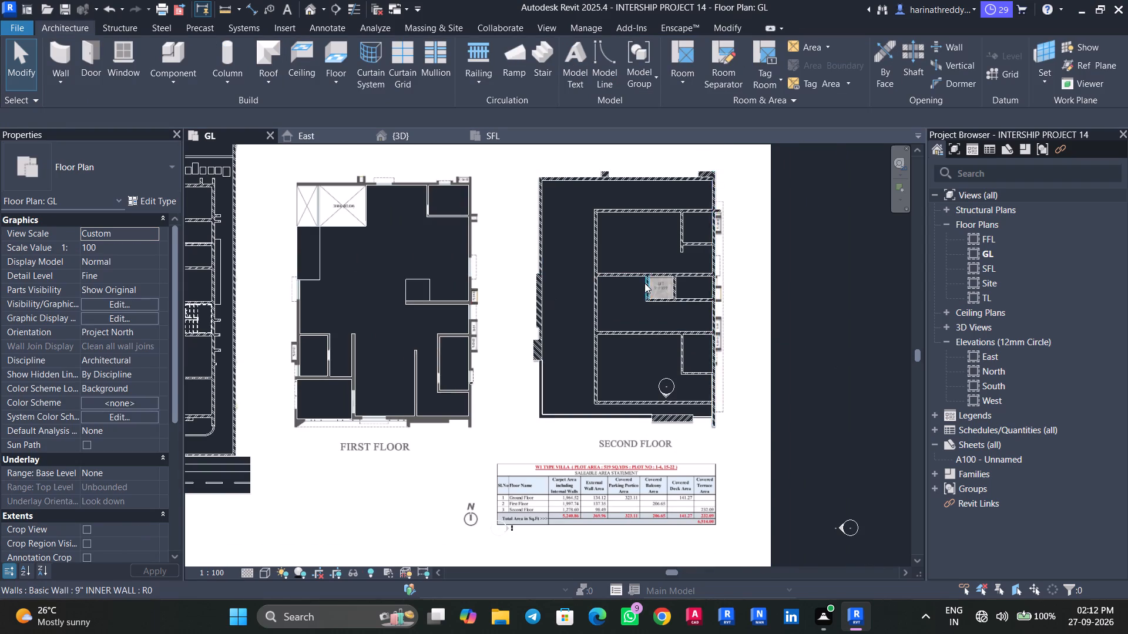
Start a floor of type LIFT FLOOR and sketch a rectangular boundary about 6'1" x 5'7" inside the second-floor lift shaft.
scroll(644, 283, up, 5)
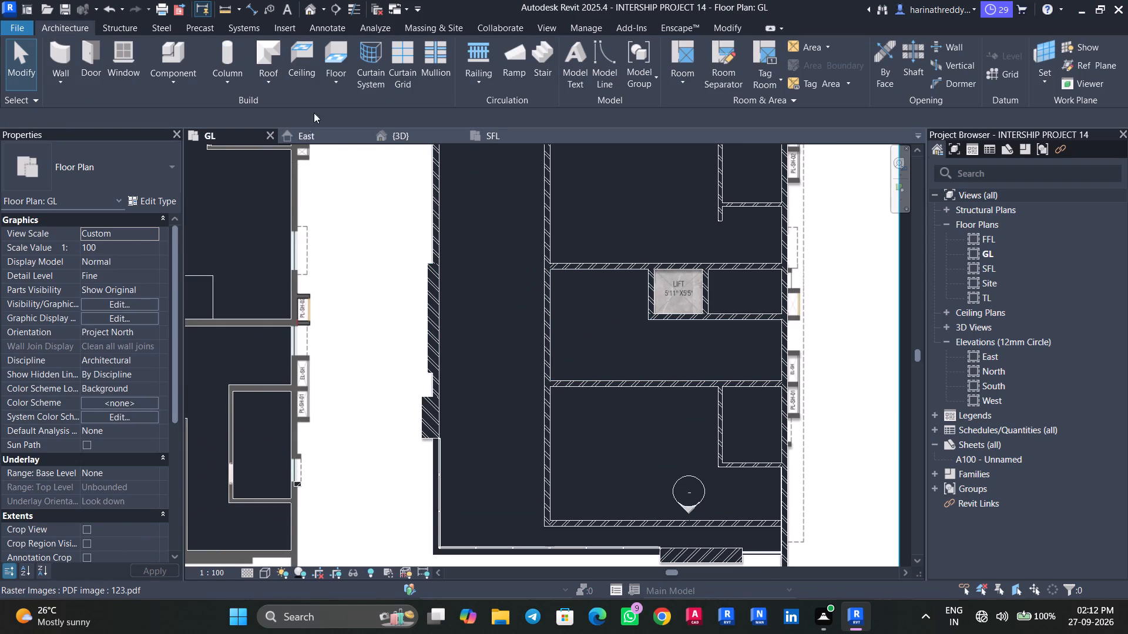
click(340, 87)
click(343, 105)
click(73, 161)
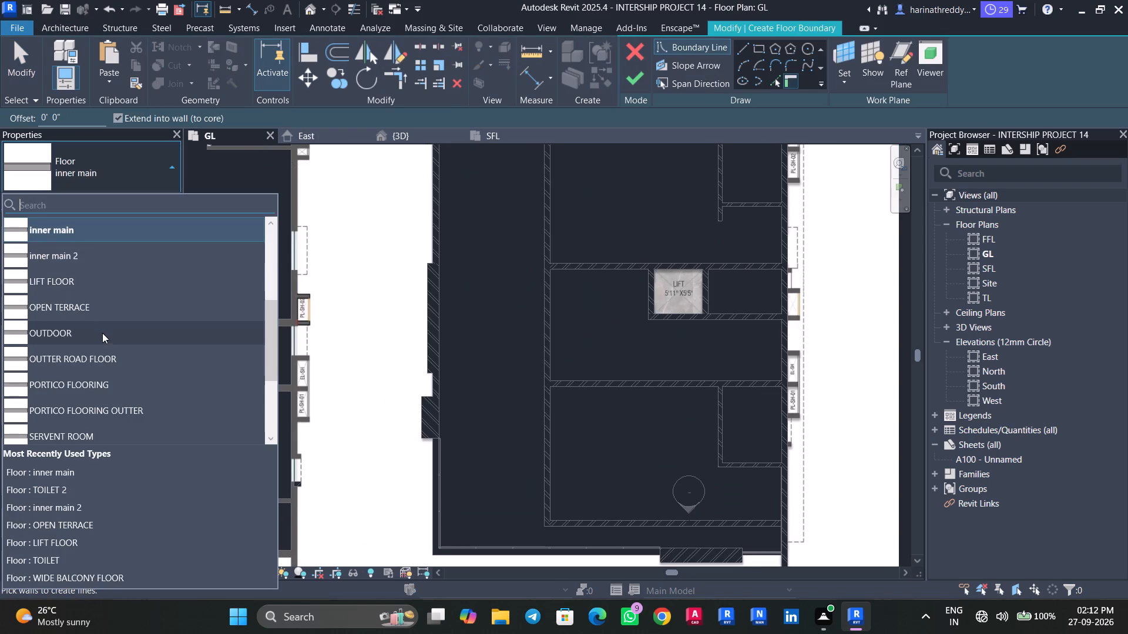
scroll(103, 335, down, 4)
scroll(83, 363, up, 10)
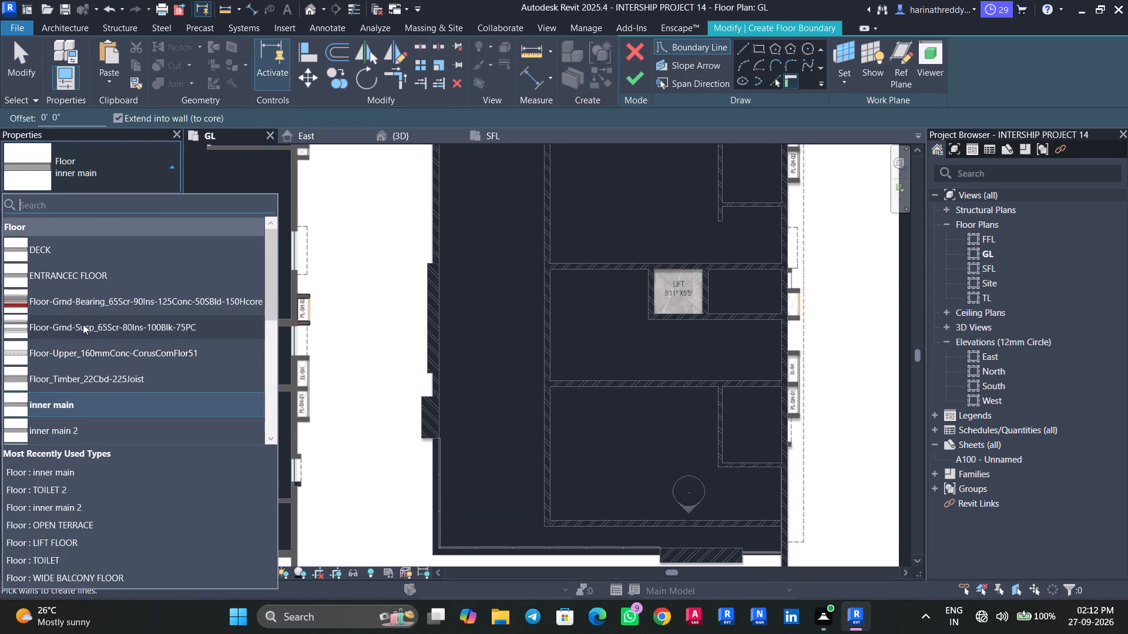
scroll(81, 324, down, 3)
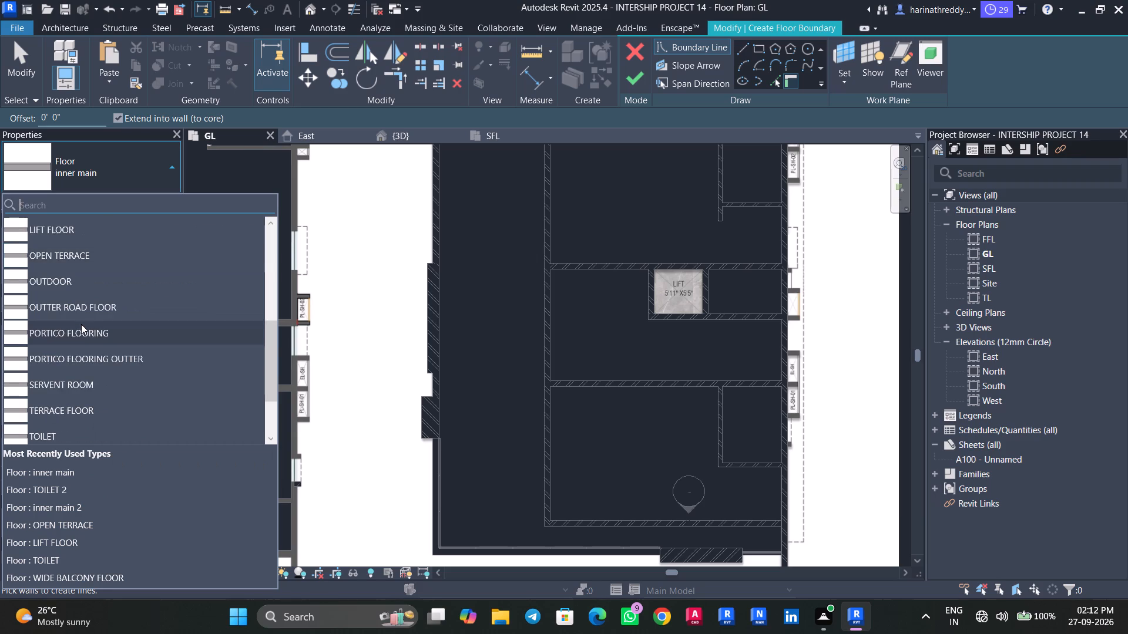
scroll(81, 324, down, 1)
scroll(97, 305, up, 7)
scroll(100, 306, down, 2)
scroll(100, 307, up, 4)
scroll(100, 307, down, 3)
click(87, 234)
scroll(566, 305, up, 6)
middle_drag(669, 299, 452, 331)
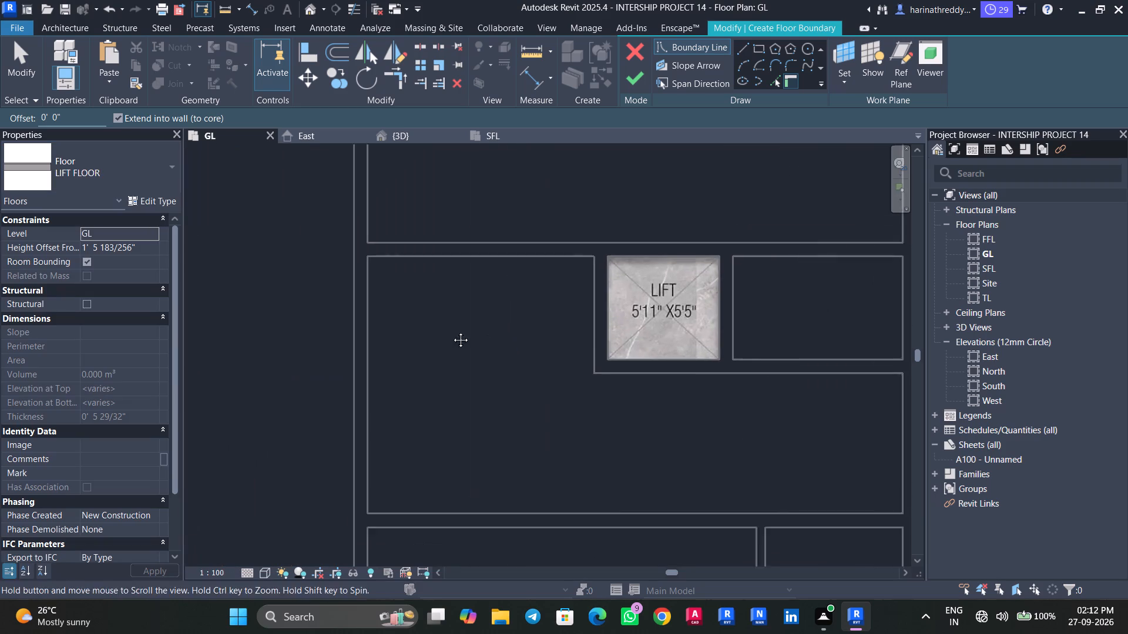
middle_drag(452, 331, 450, 331)
click(758, 46)
scroll(654, 302, up, 3)
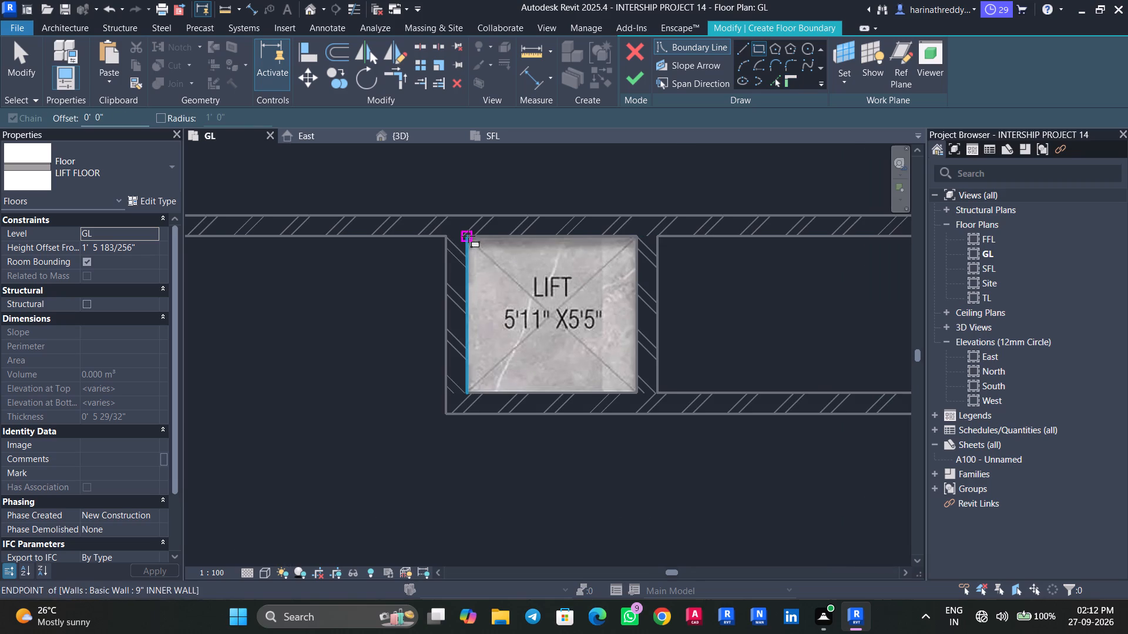
click(468, 236)
click(636, 392)
Finish the boundary sketch to create the lift floor and deselect it.
scroll(529, 310, down, 2)
scroll(529, 310, up, 1)
scroll(529, 310, down, 12)
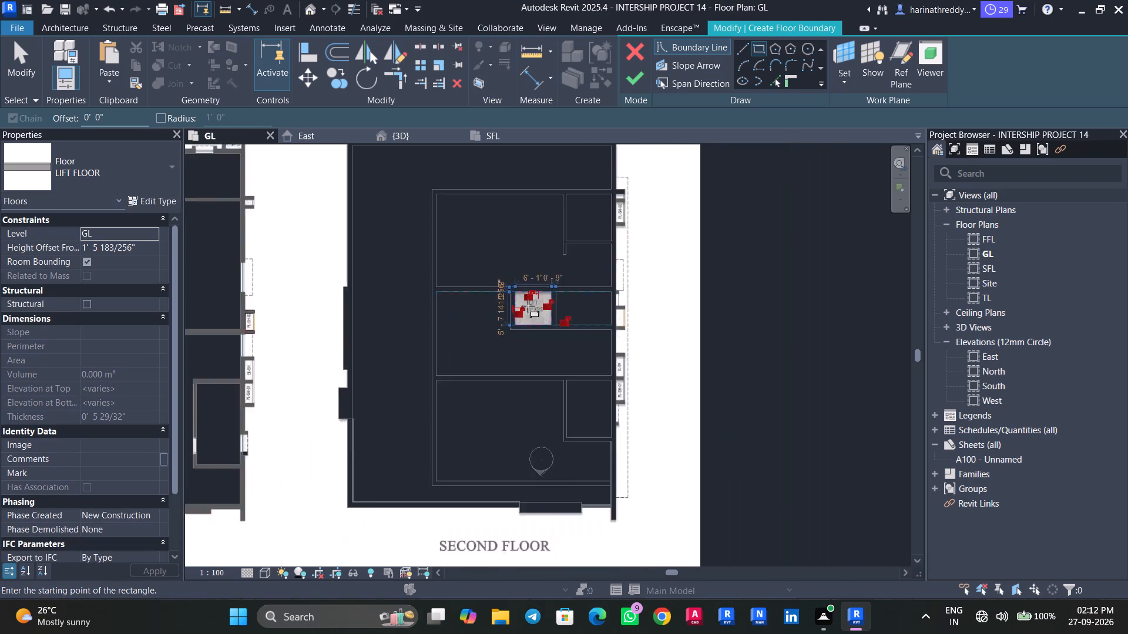
scroll(528, 306, down, 4)
scroll(590, 323, up, 11)
scroll(518, 291, up, 4)
middle_drag(520, 292, 578, 389)
scroll(572, 380, down, 3)
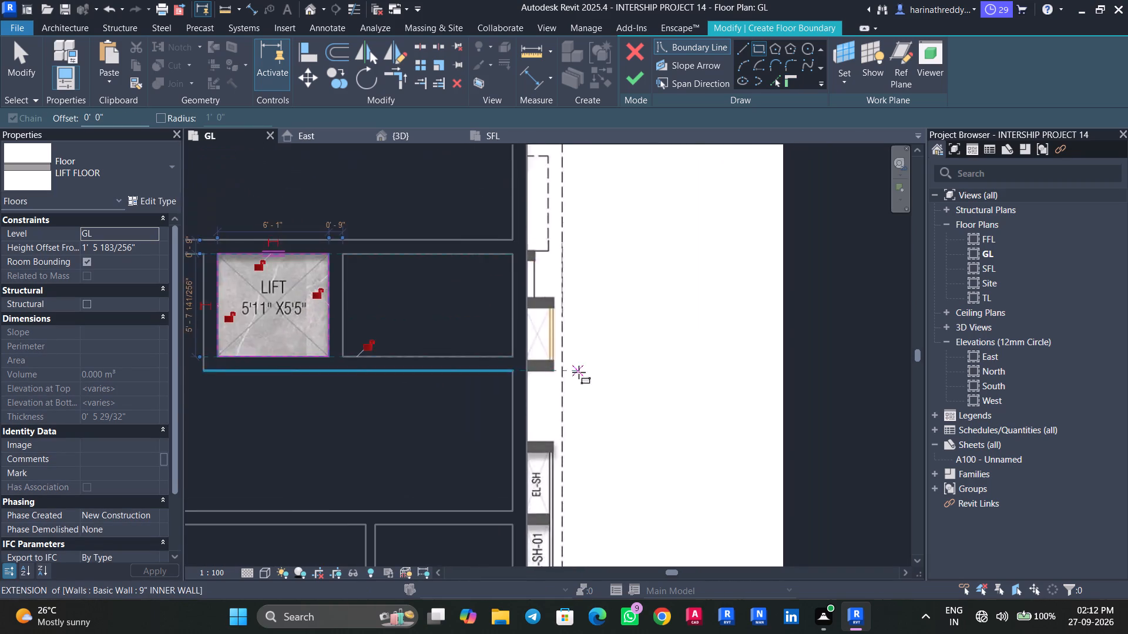
scroll(579, 372, down, 6)
click(636, 82)
scroll(746, 331, down, 8)
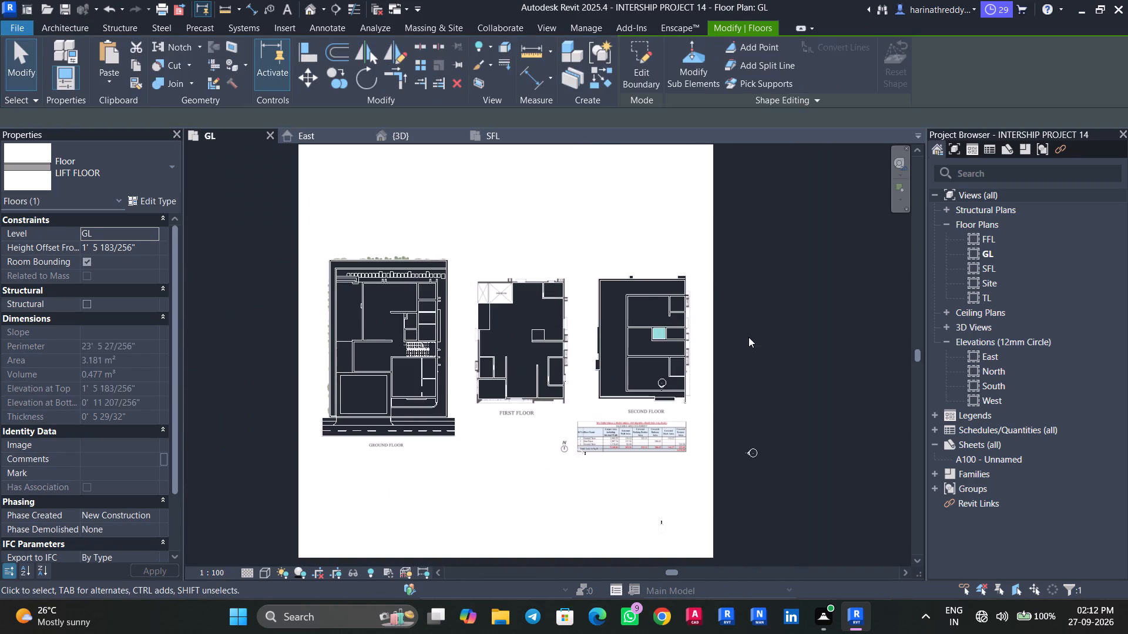
click(748, 337)
Switch to the 3D view and examine the floors and walls of the three storeys.
scroll(494, 386, up, 4)
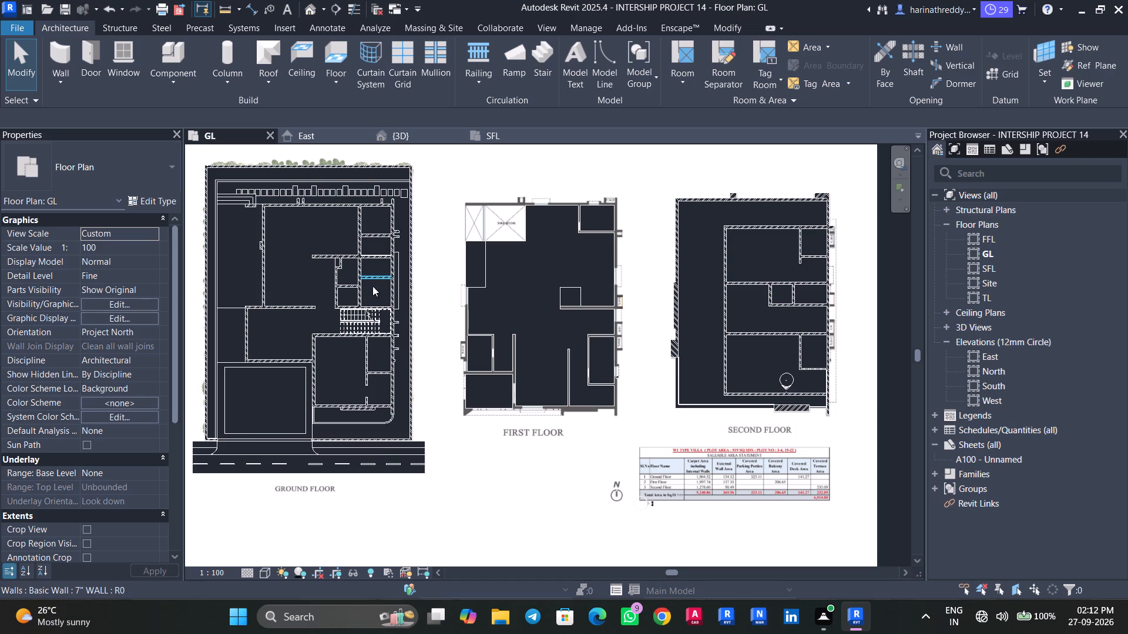
click(401, 129)
click(401, 134)
scroll(521, 421, down, 6)
scroll(521, 421, up, 1)
scroll(521, 401, down, 3)
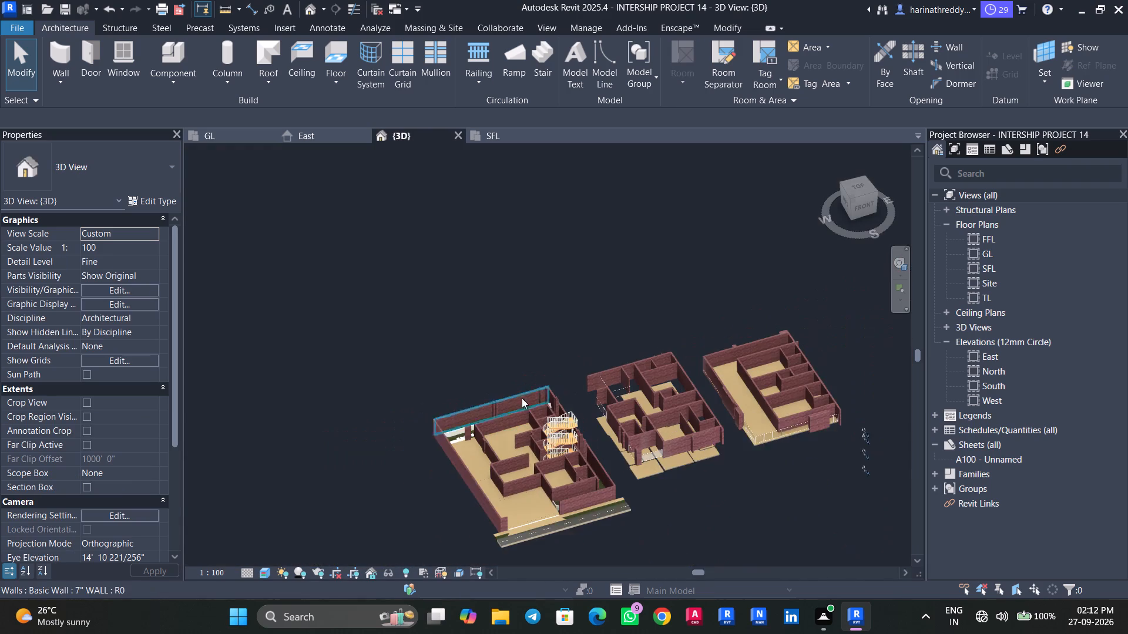
middle_drag(503, 316, 460, 261)
Save the project.
key(ctrl+s)
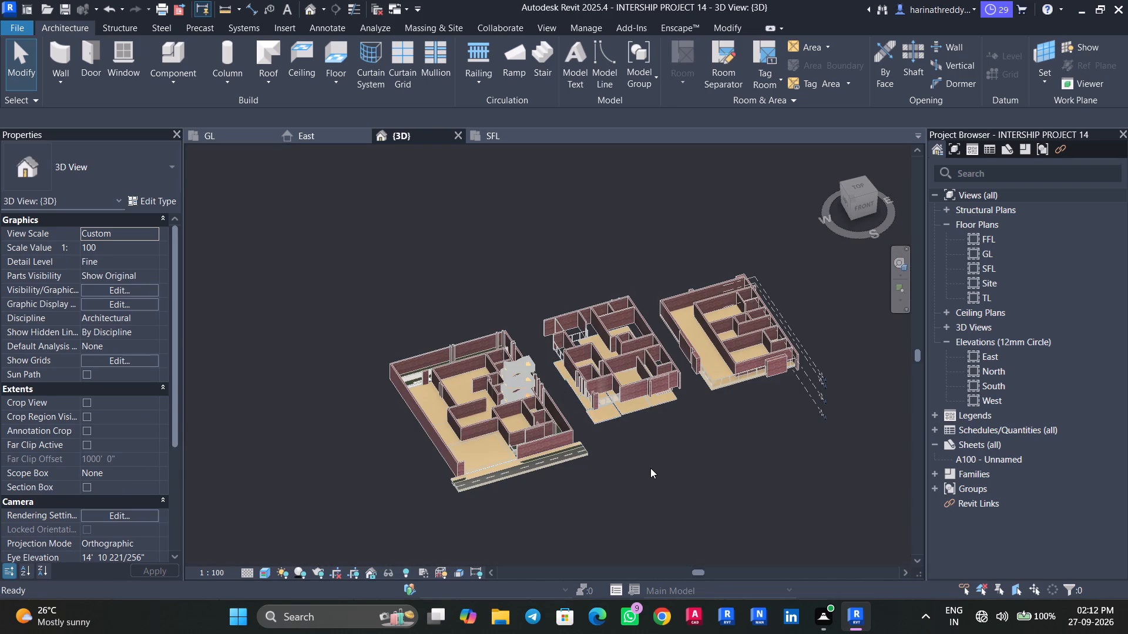
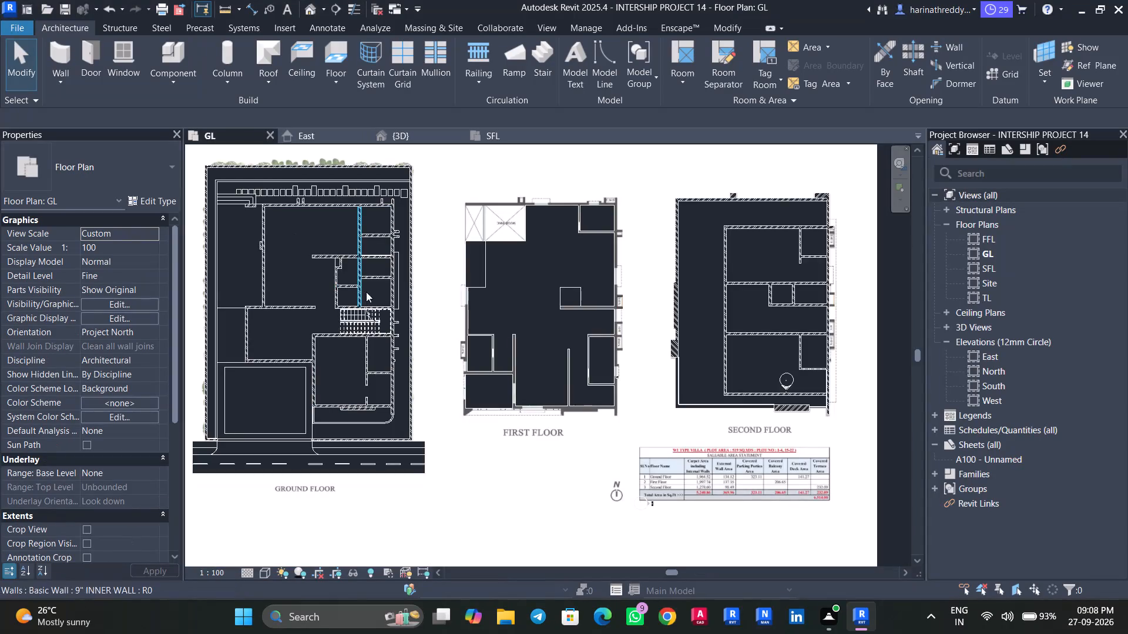
Inspect the first-floor terrace floor and the second-floor open terrace floor in the GL plan.
scroll(376, 308, down, 5)
scroll(501, 258, up, 7)
scroll(459, 276, down, 1)
scroll(459, 276, up, 3)
middle_drag(419, 313, 521, 286)
click(482, 311)
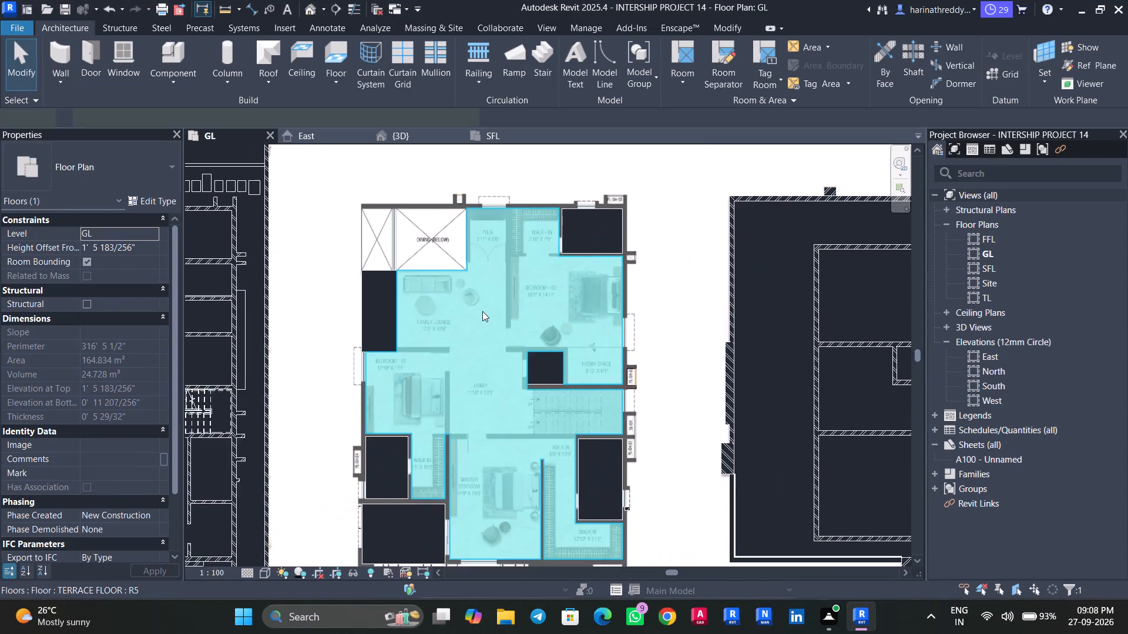
scroll(482, 311, down, 4)
middle_drag(590, 332, 519, 322)
key(Escape)
key(Escape)
click(587, 316)
scroll(586, 316, up, 2)
scroll(586, 316, down, 1)
scroll(586, 316, up, 3)
key(Escape)
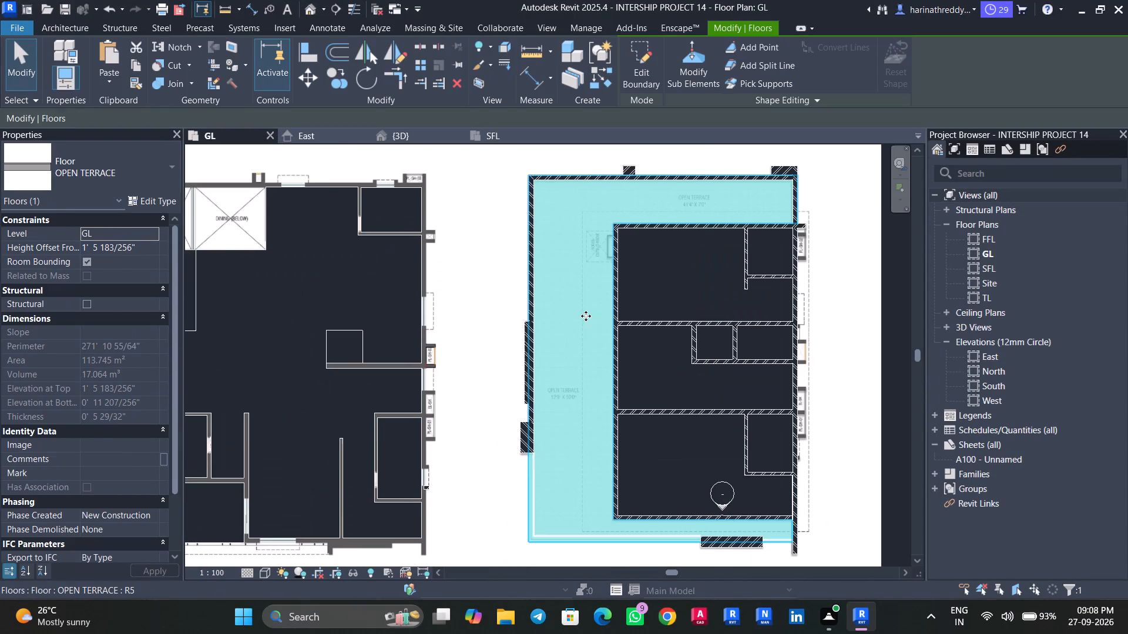
key(Escape)
scroll(565, 340, down, 6)
Set the draw layer of the 123.pdf plan image to Foreground.
click(445, 207)
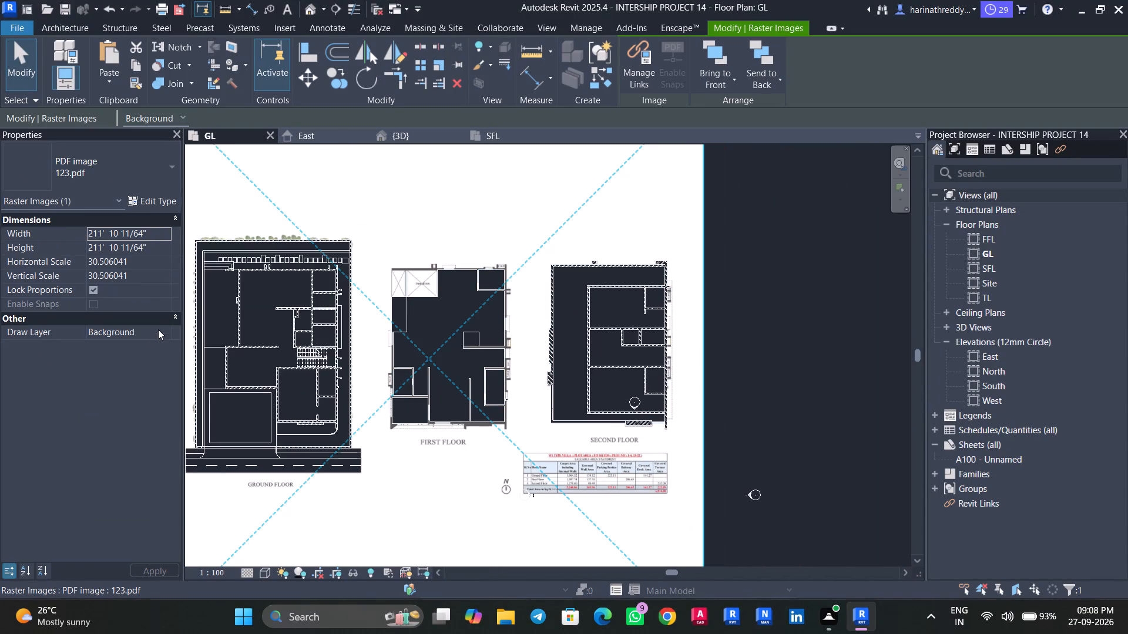
click(161, 333)
click(139, 356)
Examine the room layouts of the first, second and ground floors on the PDF plan image.
scroll(312, 360, down, 1)
scroll(313, 360, up, 3)
scroll(389, 370, up, 7)
middle_drag(385, 360, 376, 367)
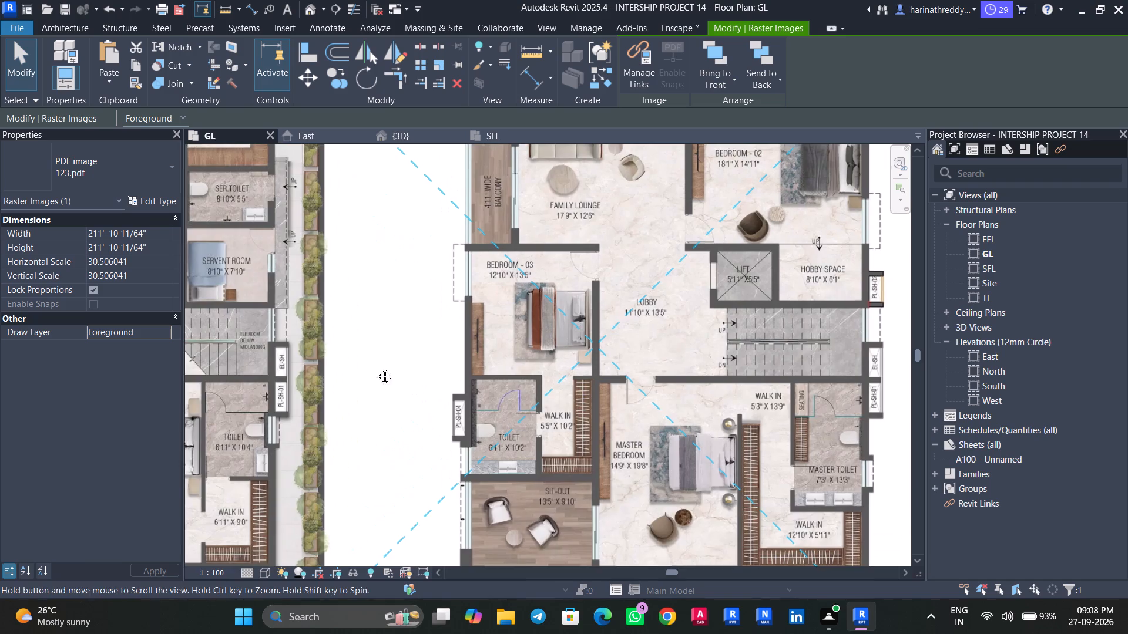
middle_drag(376, 367, 274, 424)
scroll(403, 355, up, 3)
middle_drag(368, 373, 345, 385)
scroll(340, 376, down, 2)
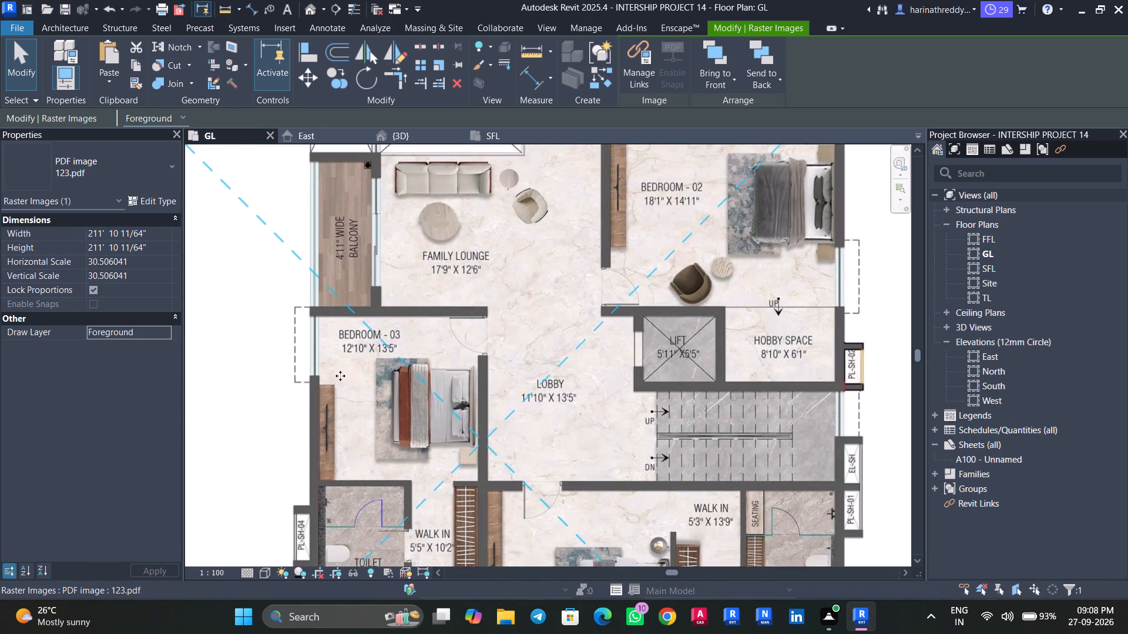
scroll(340, 376, down, 1)
middle_drag(340, 376, 389, 303)
scroll(397, 414, up, 4)
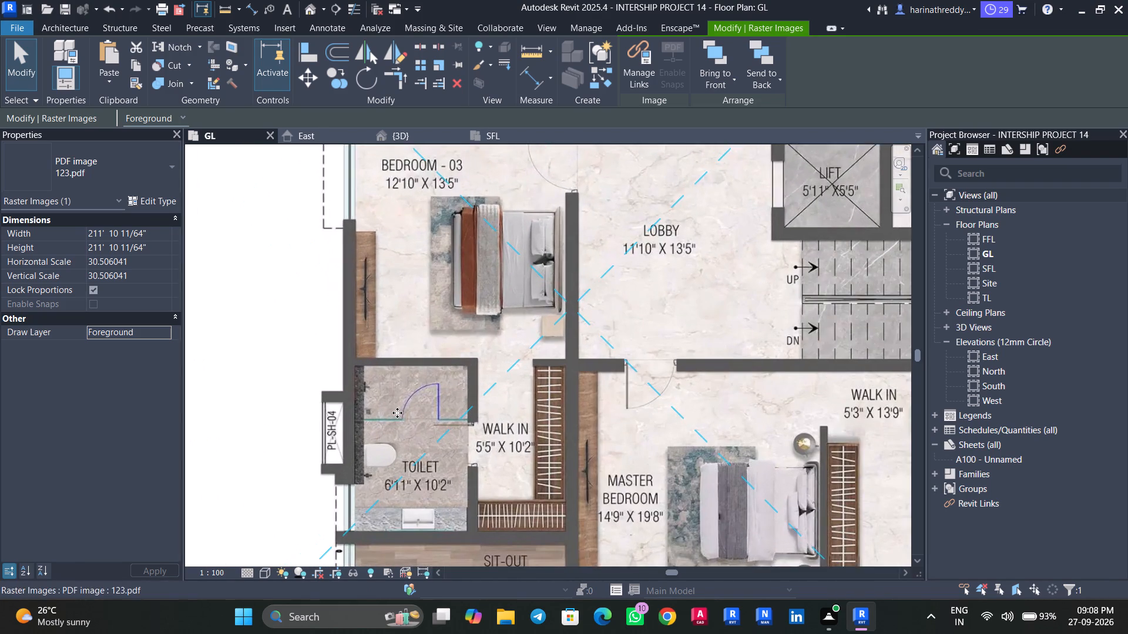
middle_drag(397, 413, 398, 345)
scroll(395, 345, down, 5)
scroll(395, 345, up, 1)
middle_drag(395, 346, 401, 369)
scroll(401, 369, down, 3)
middle_drag(401, 369, 401, 372)
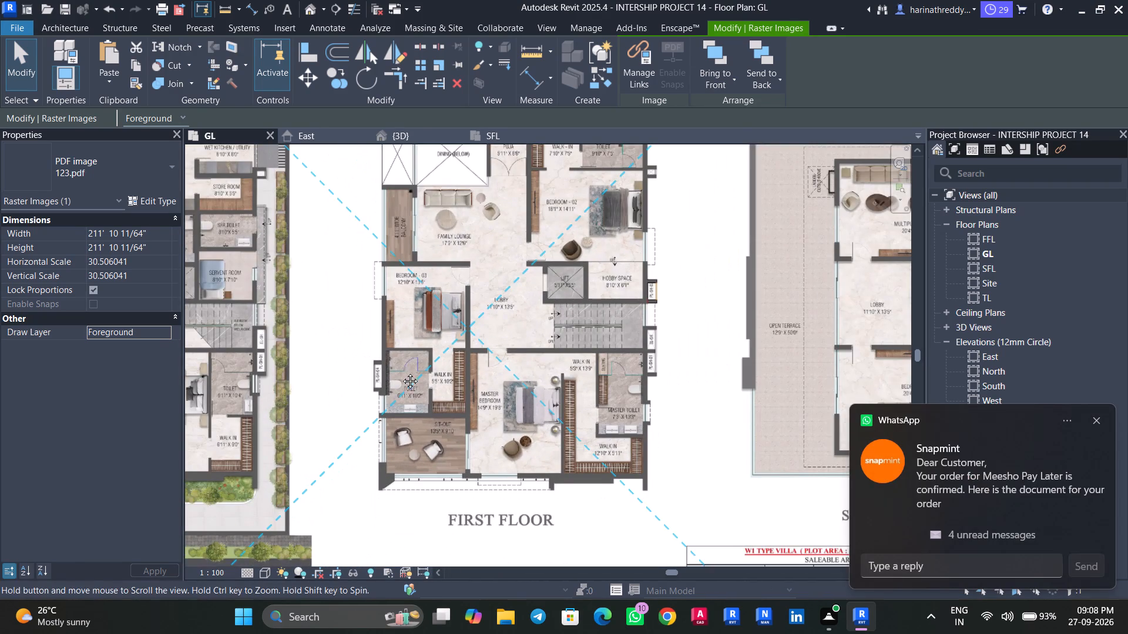
middle_drag(401, 372, 403, 393)
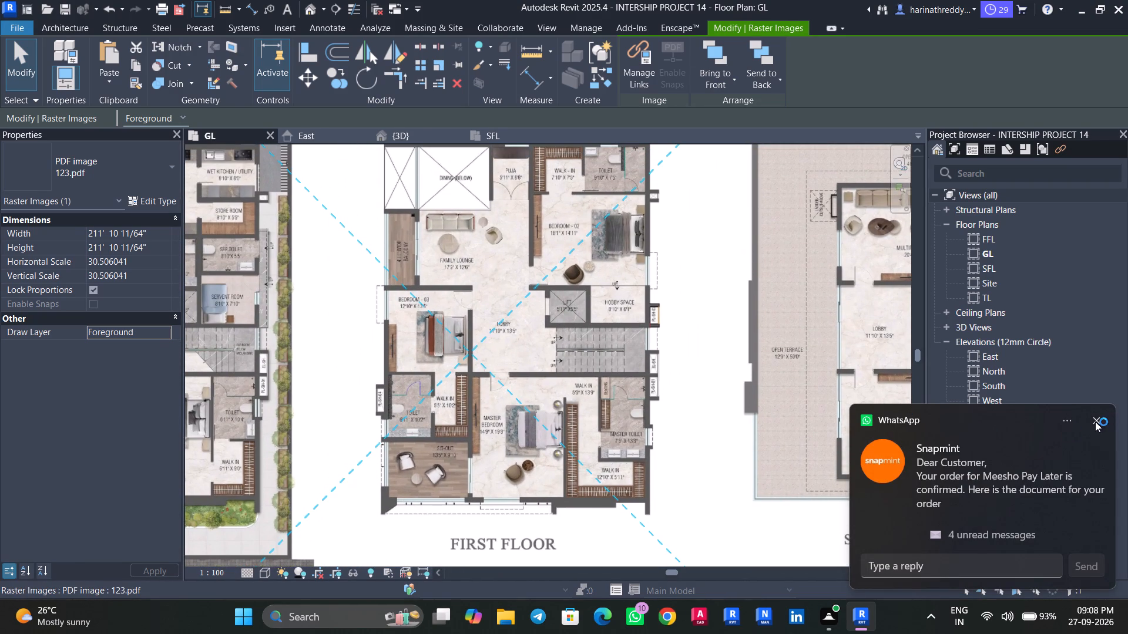
click(1095, 421)
scroll(763, 407, down, 5)
middle_drag(763, 407, 607, 456)
scroll(686, 426, up, 10)
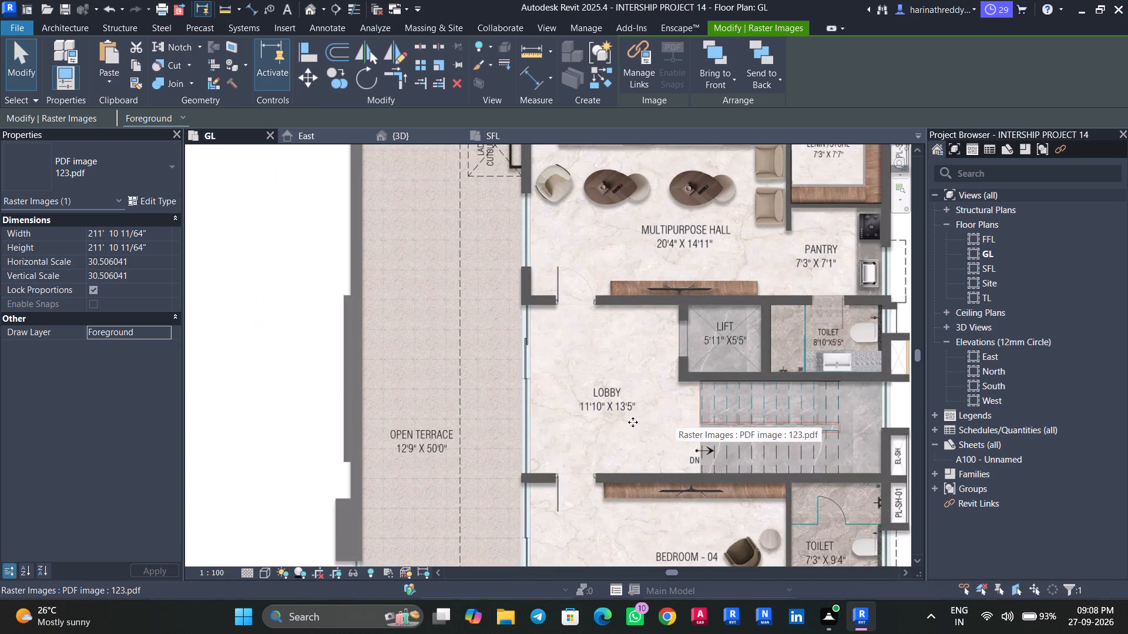
middle_drag(622, 422, 590, 443)
scroll(589, 442, down, 8)
middle_drag(588, 440, 713, 399)
middle_drag(698, 407, 752, 397)
scroll(626, 414, up, 2)
scroll(626, 414, down, 1)
scroll(626, 414, up, 2)
middle_drag(626, 414, 782, 440)
middle_drag(599, 409, 660, 419)
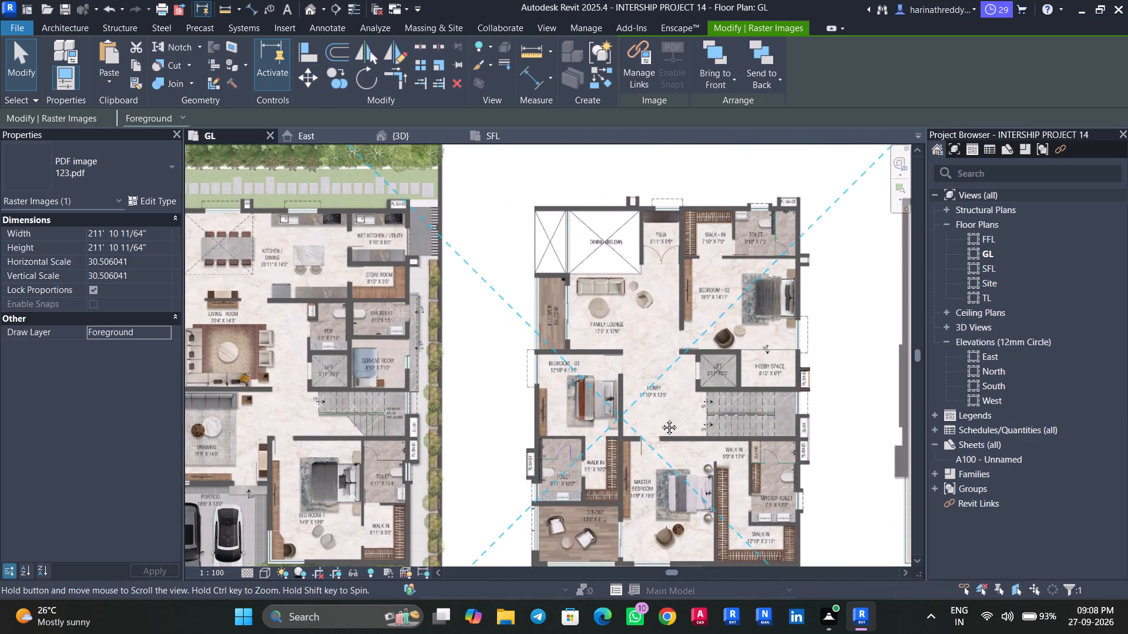
middle_drag(660, 419, 703, 468)
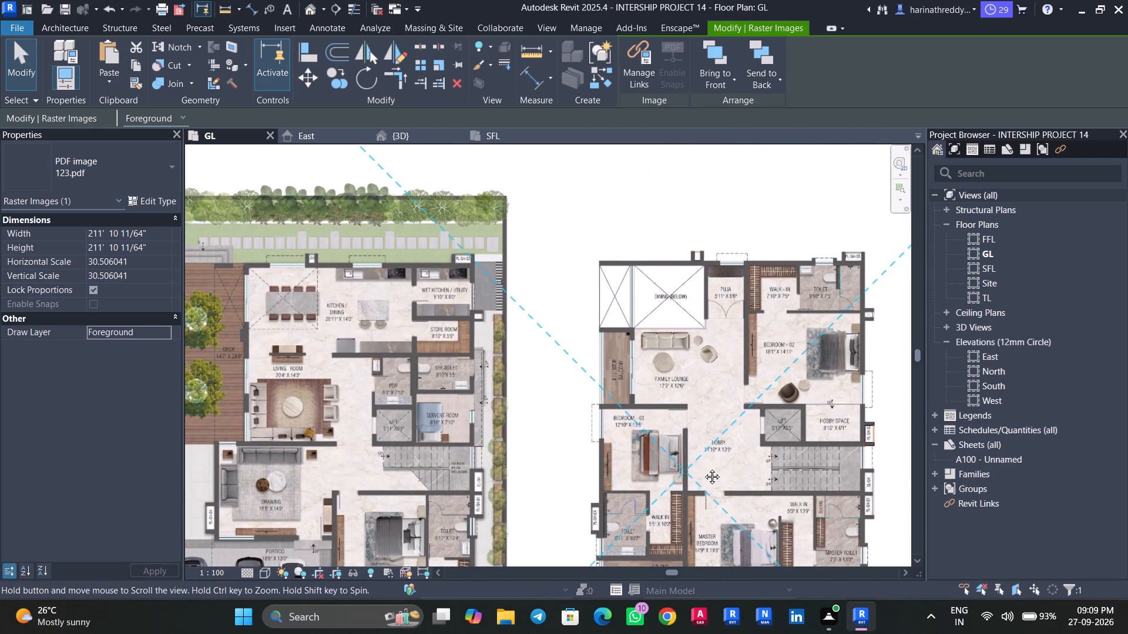
middle_drag(703, 468, 704, 468)
In the 3D view, select the first-floor terrace, balcony, toilet and lift floors together and set their level to FFL.
click(416, 143)
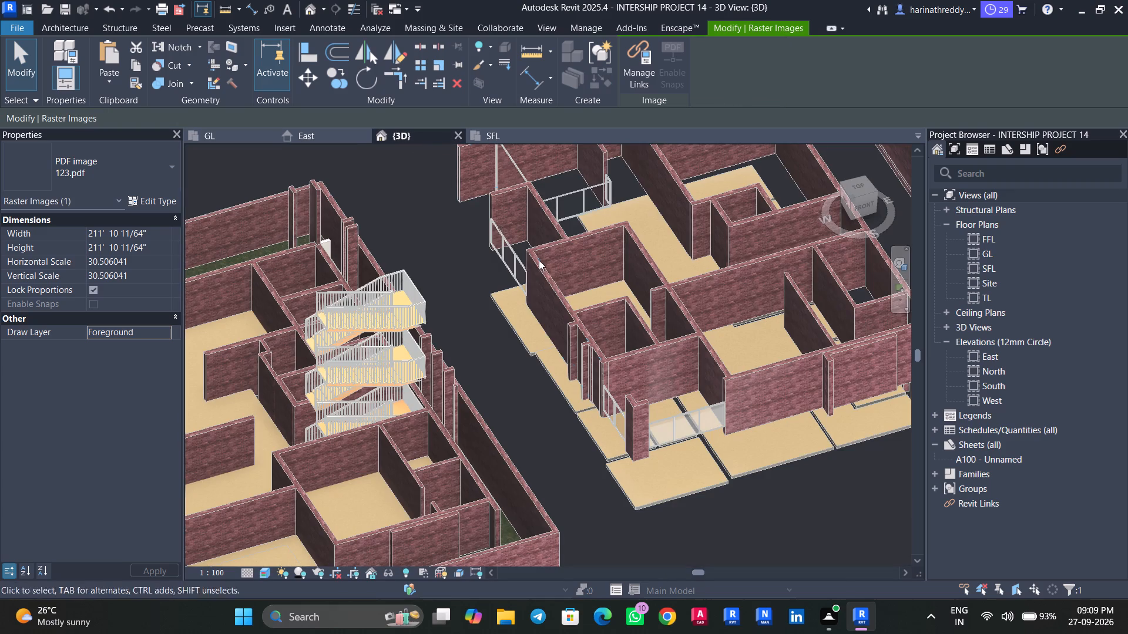
click(707, 484)
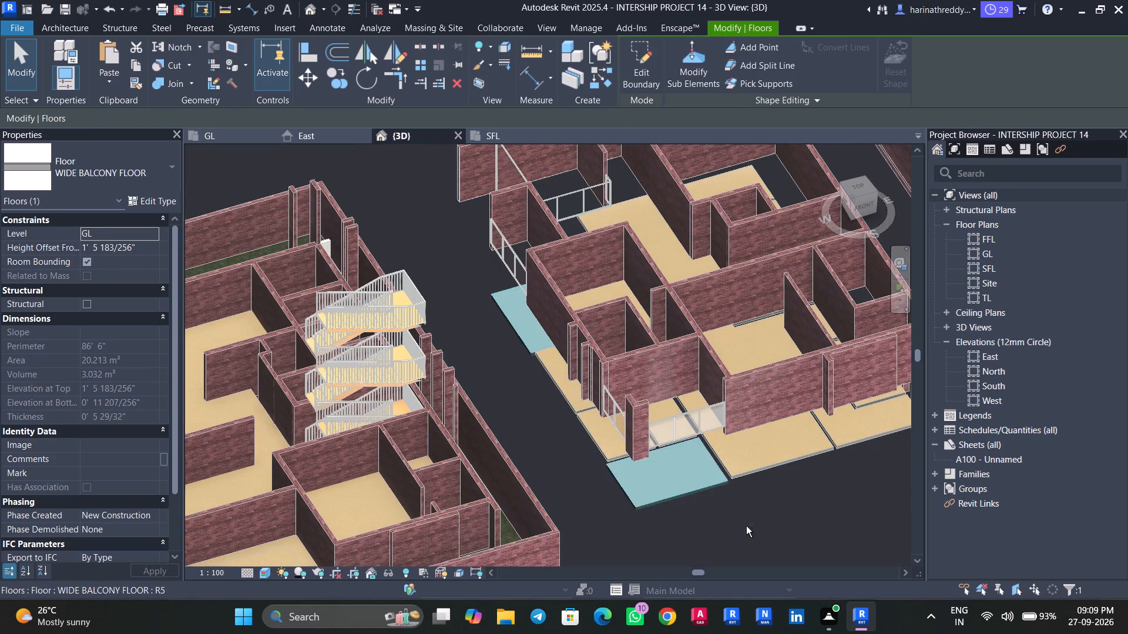
shift+middle_drag(748, 526, 710, 405)
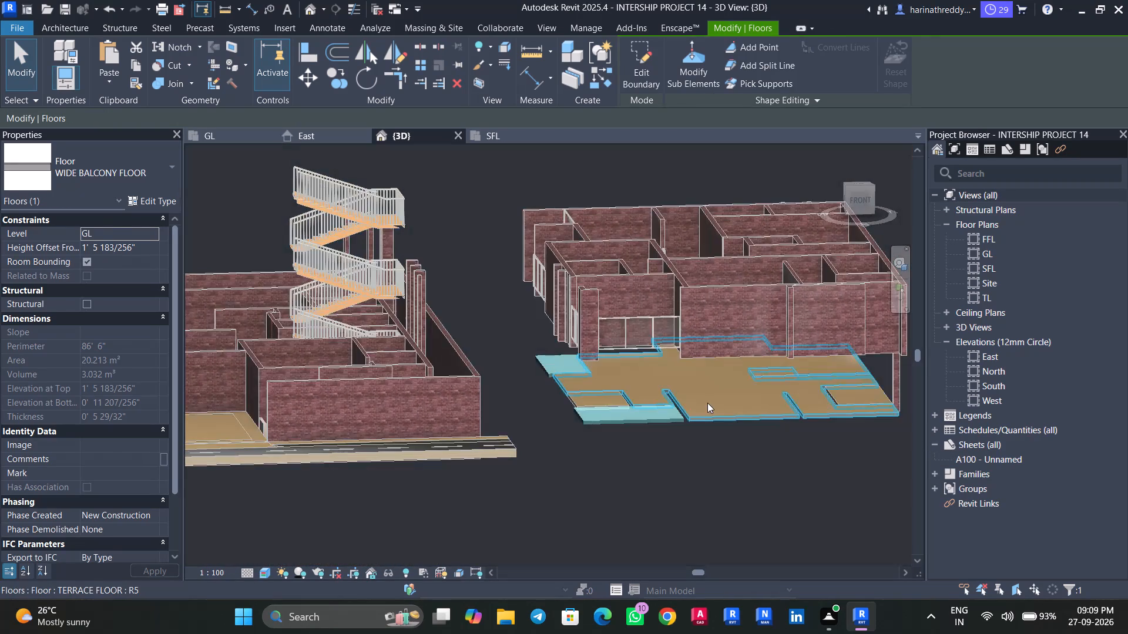
key(Escape)
click(707, 403)
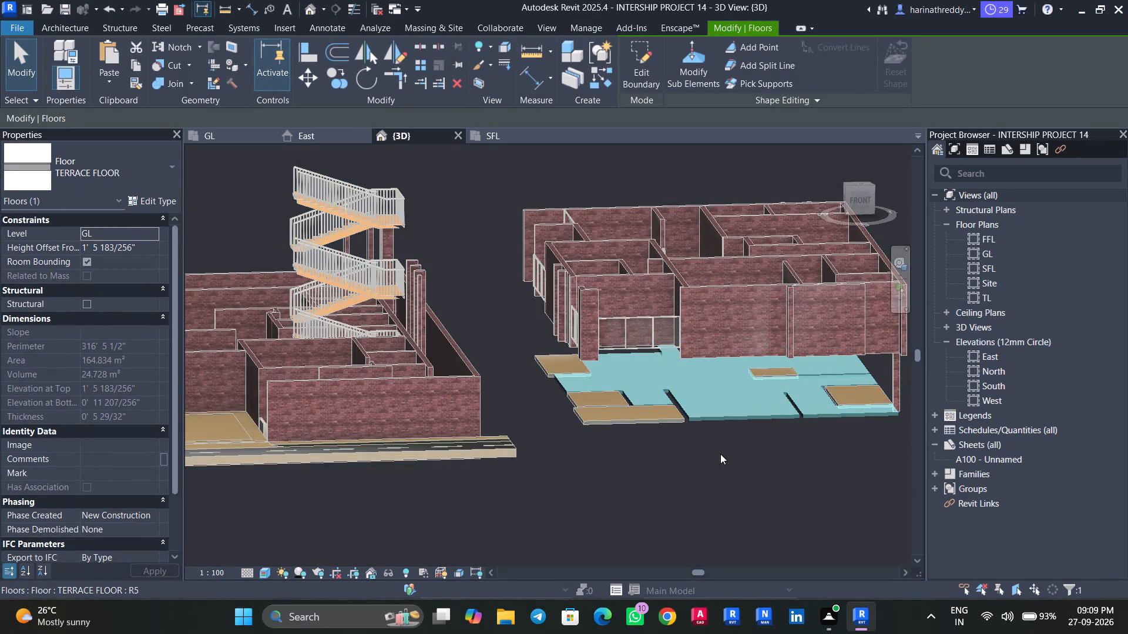
shift+middle_drag(708, 461, 728, 436)
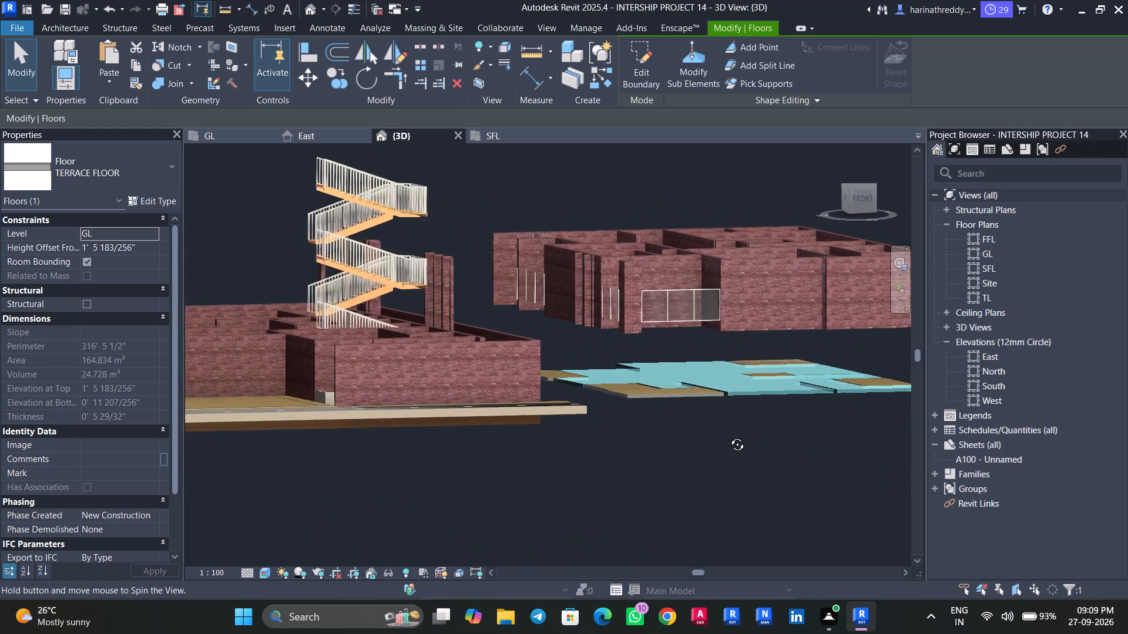
shift+middle_drag(728, 436, 681, 451)
scroll(680, 451, up, 1)
ctrl+click(582, 402)
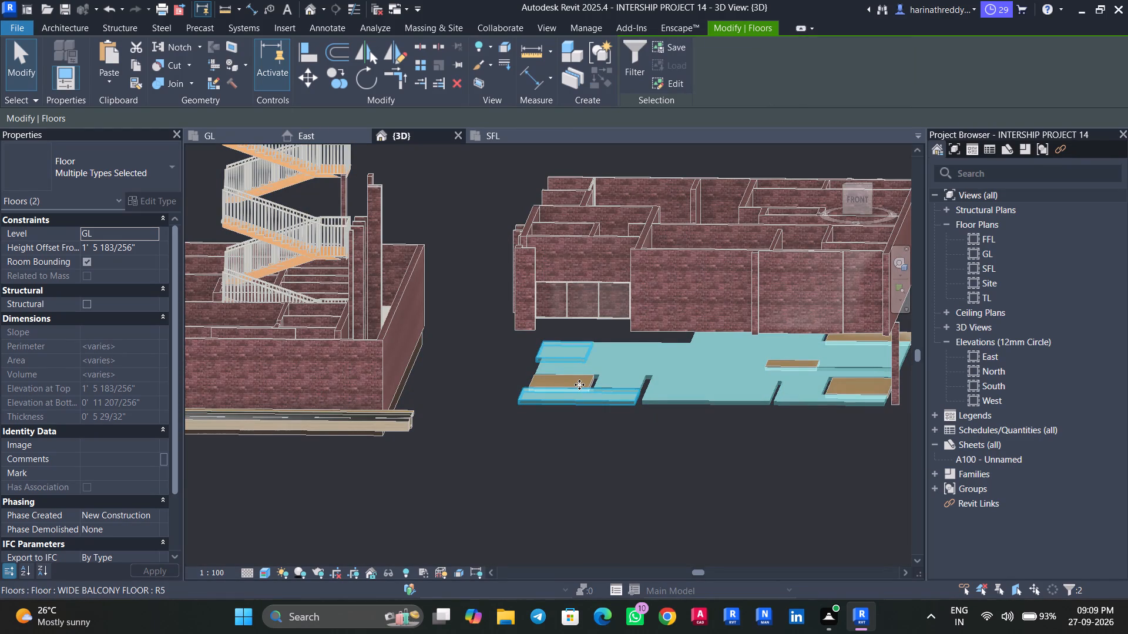
scroll(570, 382, up, 3)
ctrl+click(570, 380)
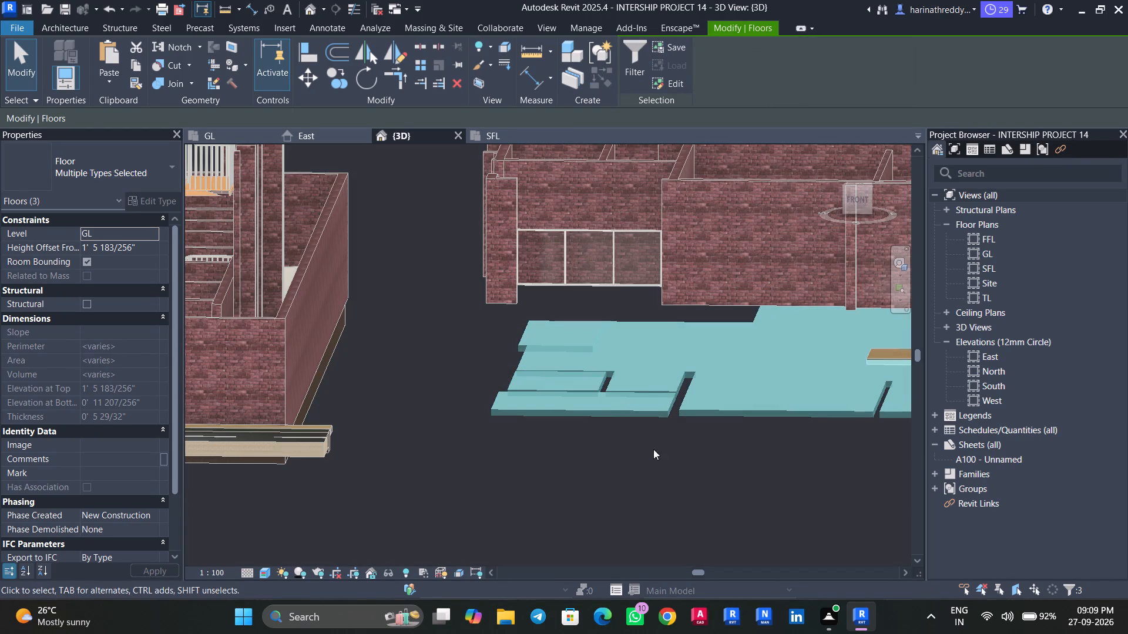
middle_drag(707, 480, 554, 490)
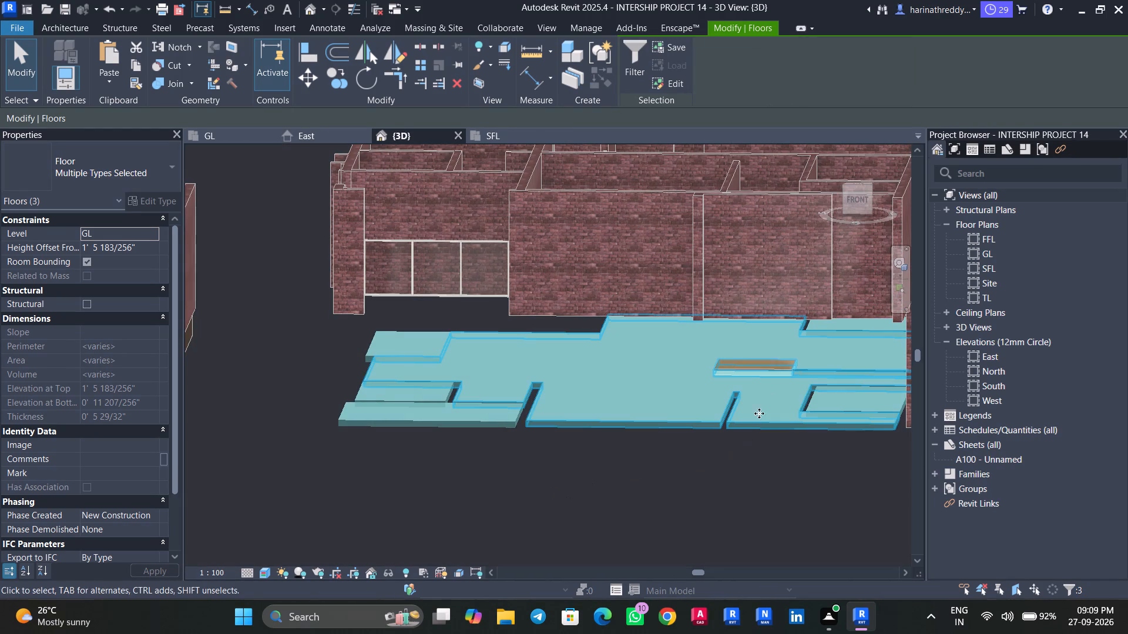
ctrl+click(750, 369)
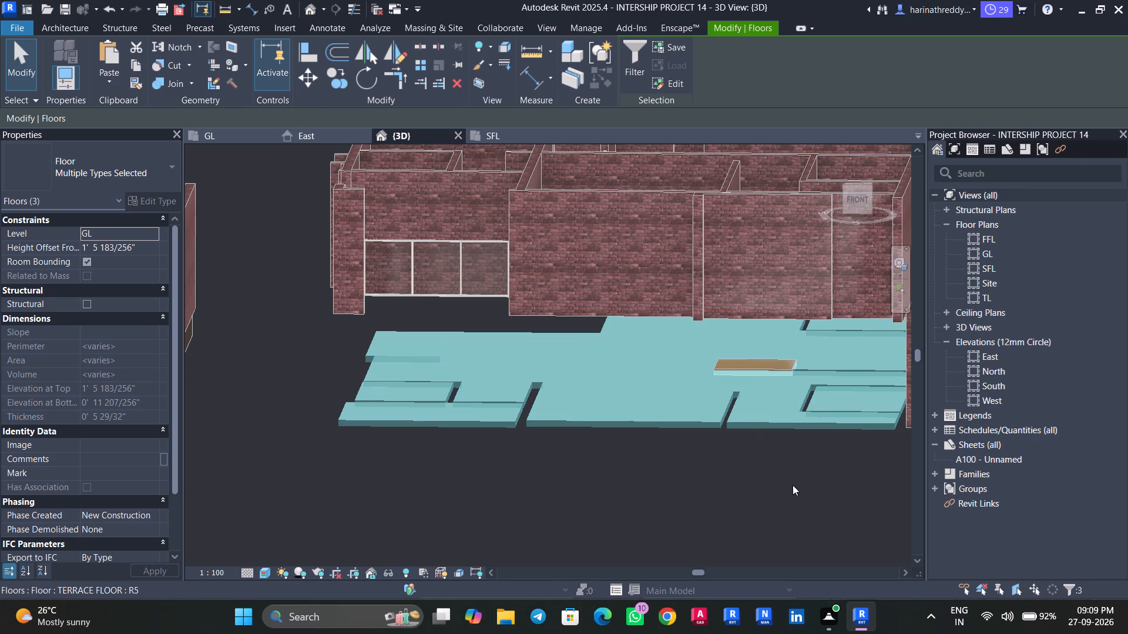
scroll(757, 342, up, 11)
ctrl+click(716, 388)
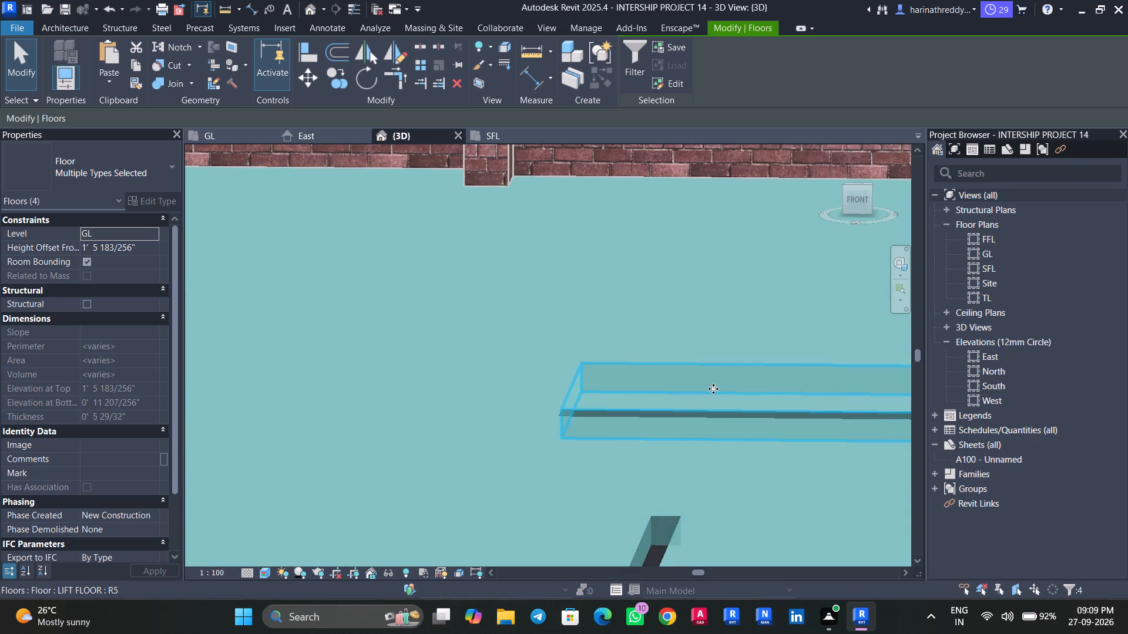
scroll(683, 399, down, 2)
scroll(683, 399, up, 1)
scroll(683, 399, down, 9)
scroll(682, 398, up, 1)
scroll(682, 398, down, 5)
shift+middle_drag(743, 501, 771, 467)
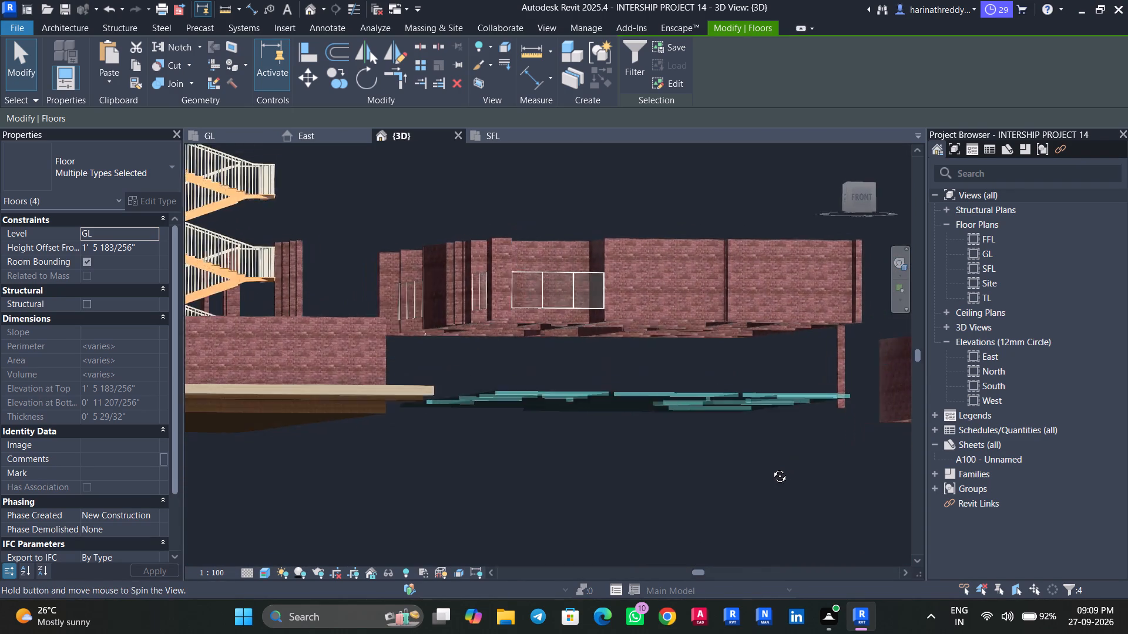
shift+middle_drag(771, 467, 737, 473)
click(153, 231)
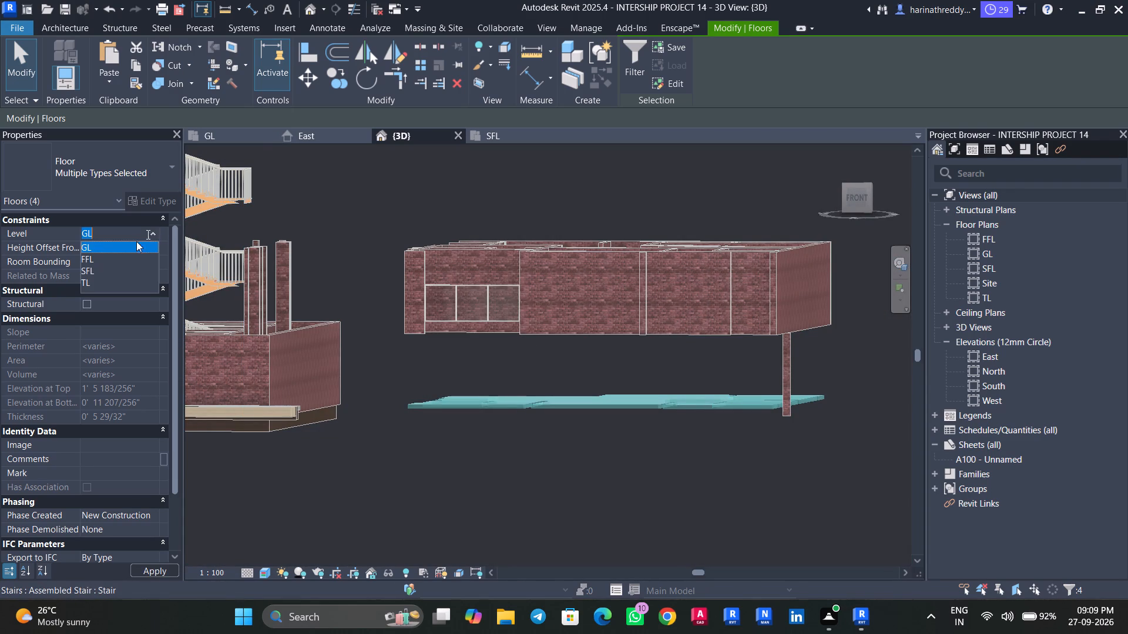
click(112, 257)
key(Escape)
key(Escape)
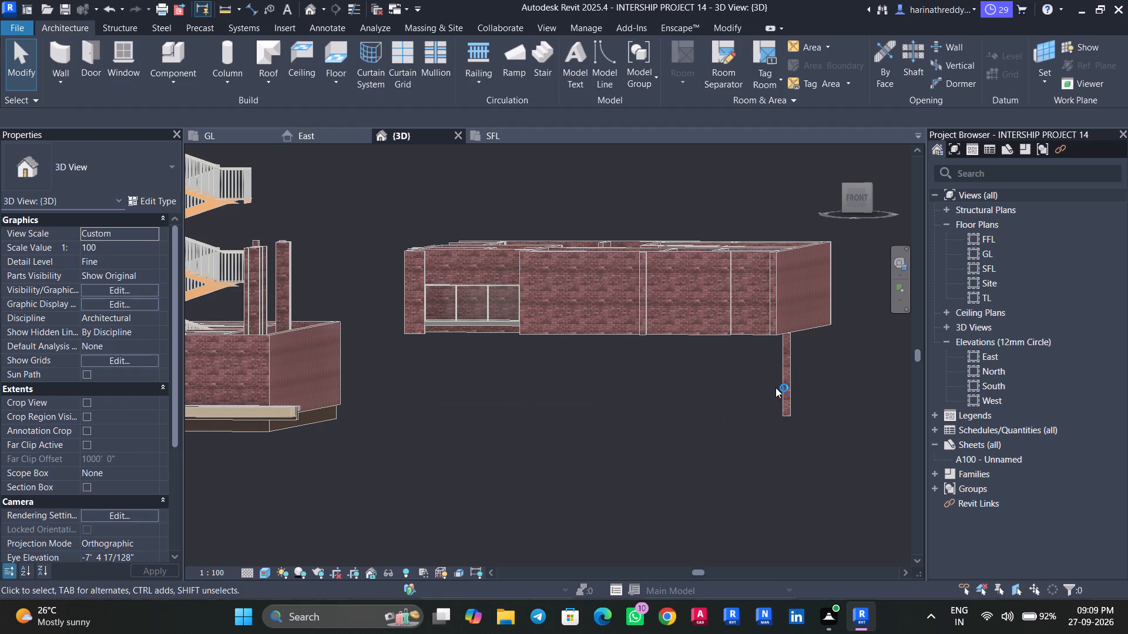
Set the top constraint of the short 7" wall below the first-floor block to Up to level: SFL.
click(785, 388)
shift+middle_drag(818, 387, 757, 443)
shift+middle_drag(746, 450, 654, 490)
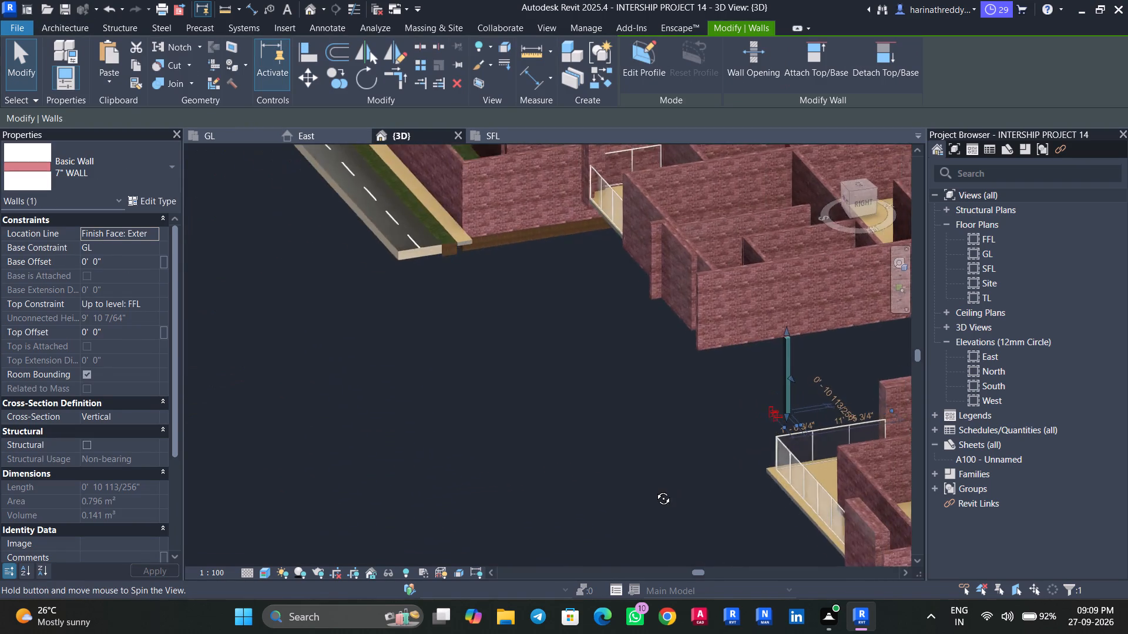
shift+middle_drag(654, 490, 676, 473)
scroll(667, 463, up, 1)
middle_drag(654, 454, 659, 474)
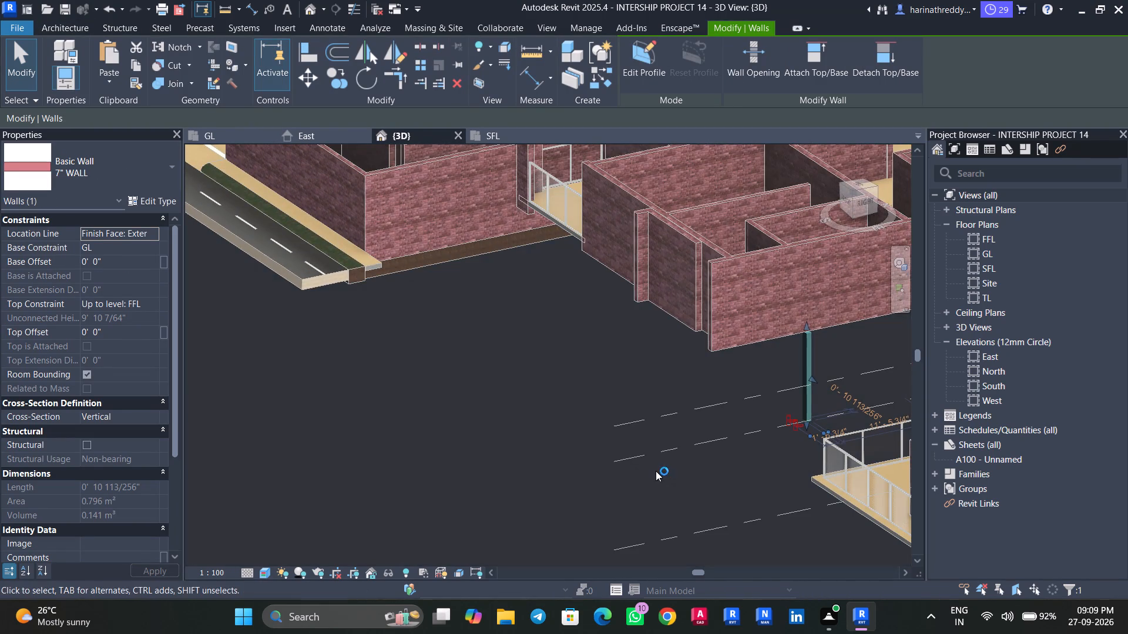
click(152, 301)
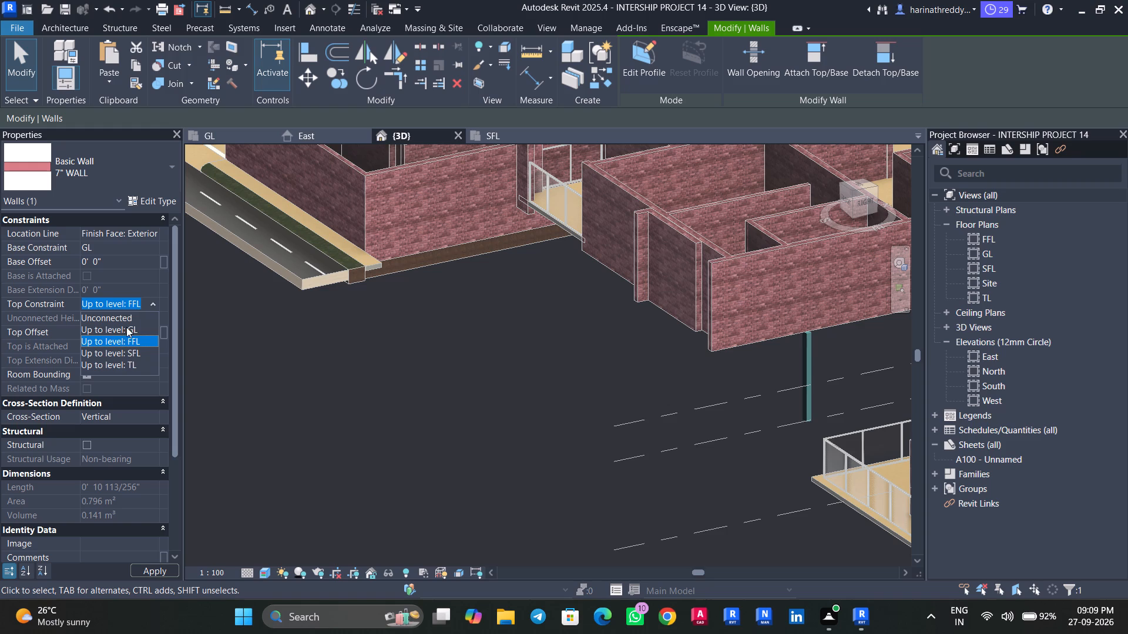
click(131, 352)
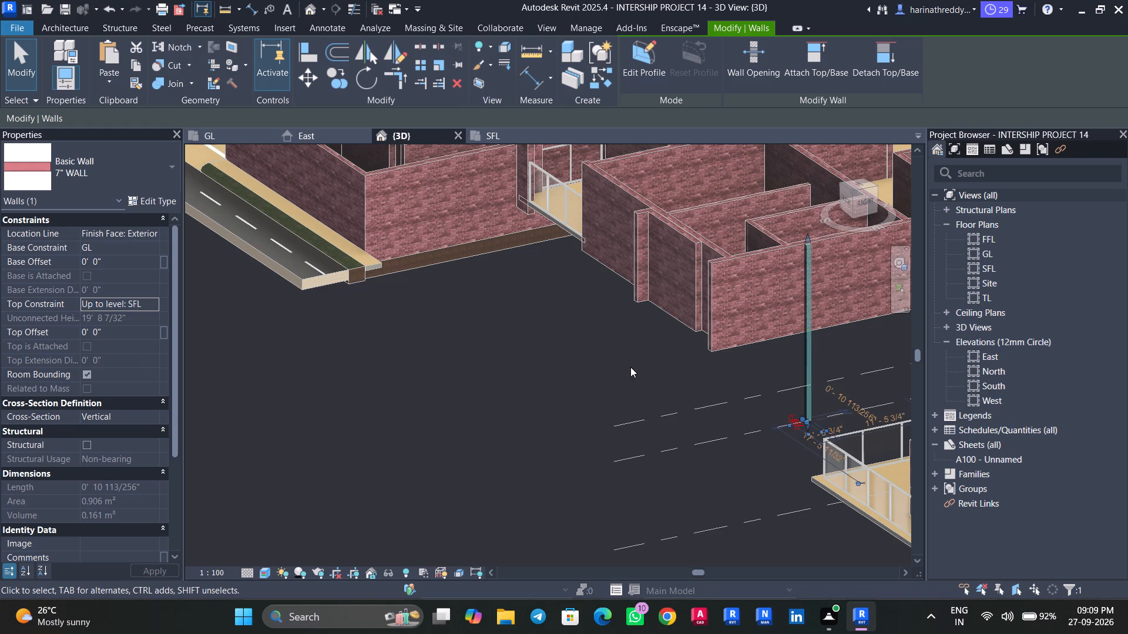
key(Escape)
key(Escape)
Examine the short 7" wall and its position against the first-floor block from several angles in 3D.
scroll(597, 363, down, 4)
shift+middle_drag(591, 373, 681, 417)
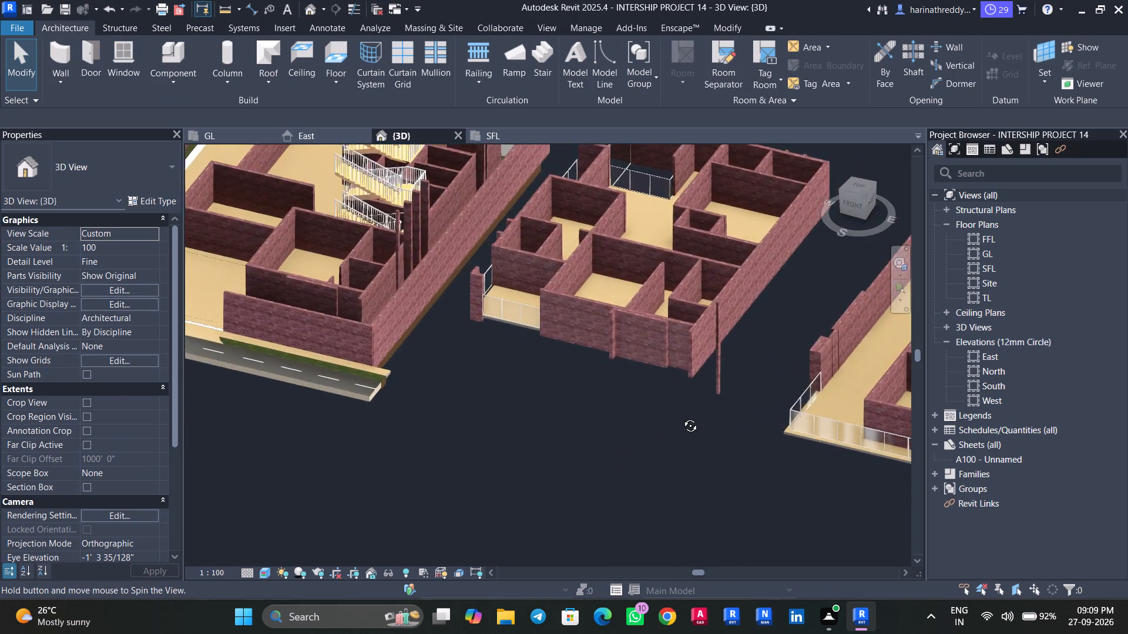
shift+middle_drag(681, 417, 699, 406)
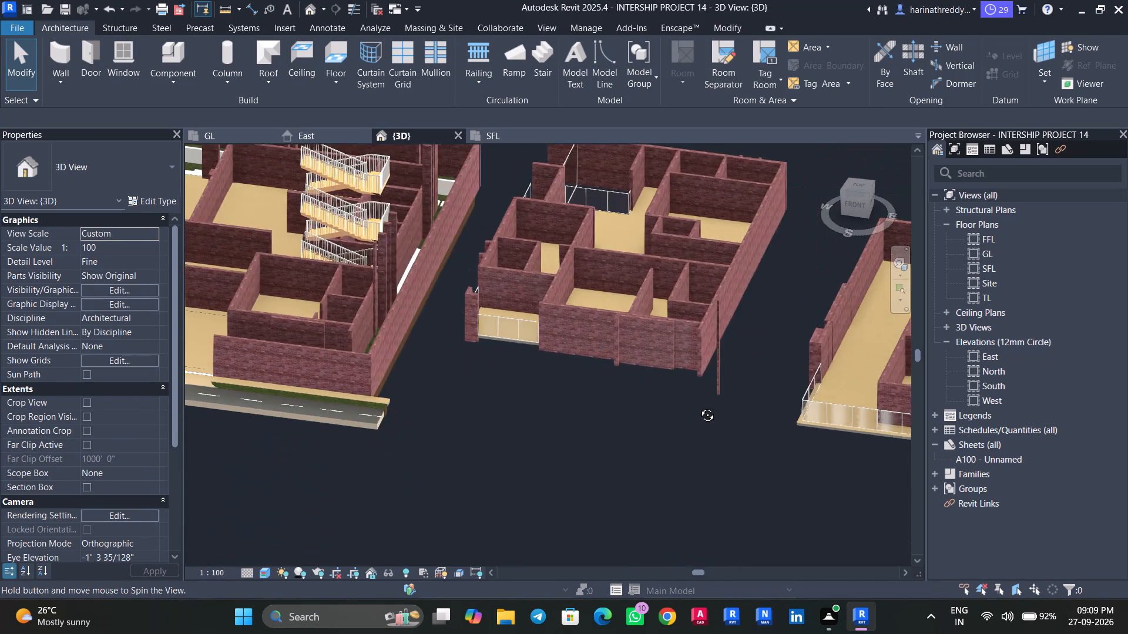
shift+middle_drag(699, 406, 698, 406)
click(722, 377)
shift+middle_drag(634, 392, 770, 322)
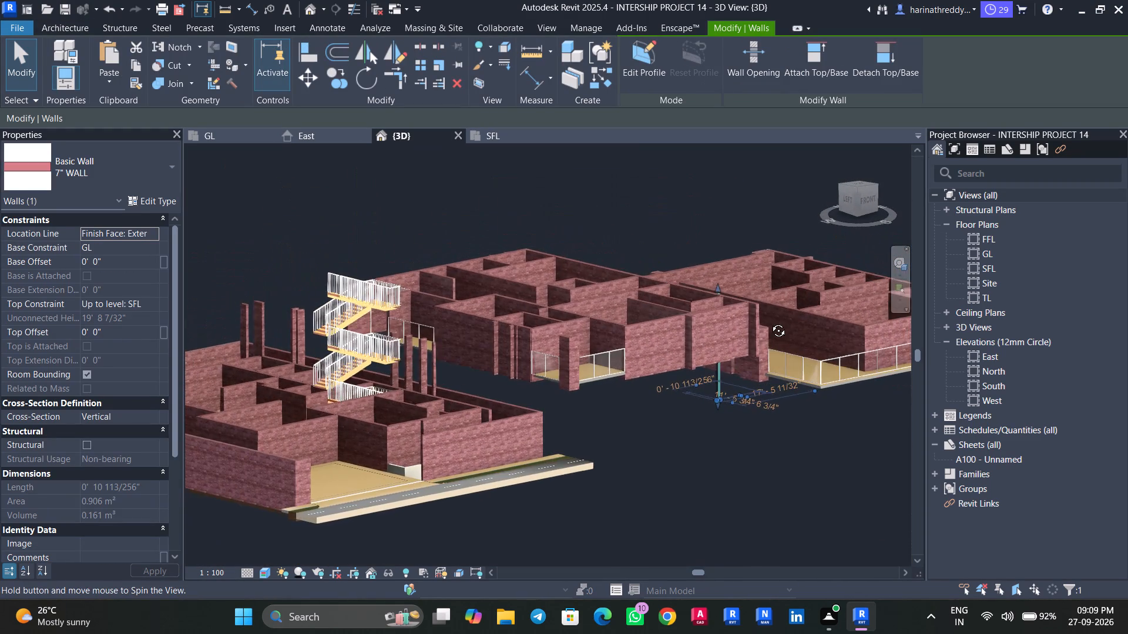
shift+middle_drag(770, 322, 770, 322)
key(Escape)
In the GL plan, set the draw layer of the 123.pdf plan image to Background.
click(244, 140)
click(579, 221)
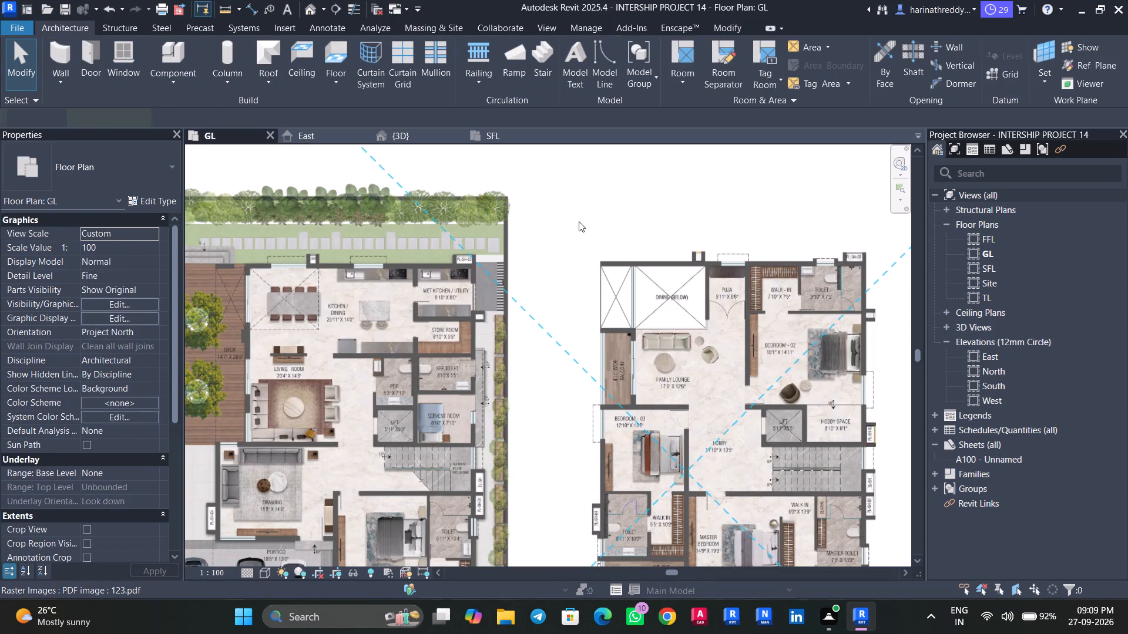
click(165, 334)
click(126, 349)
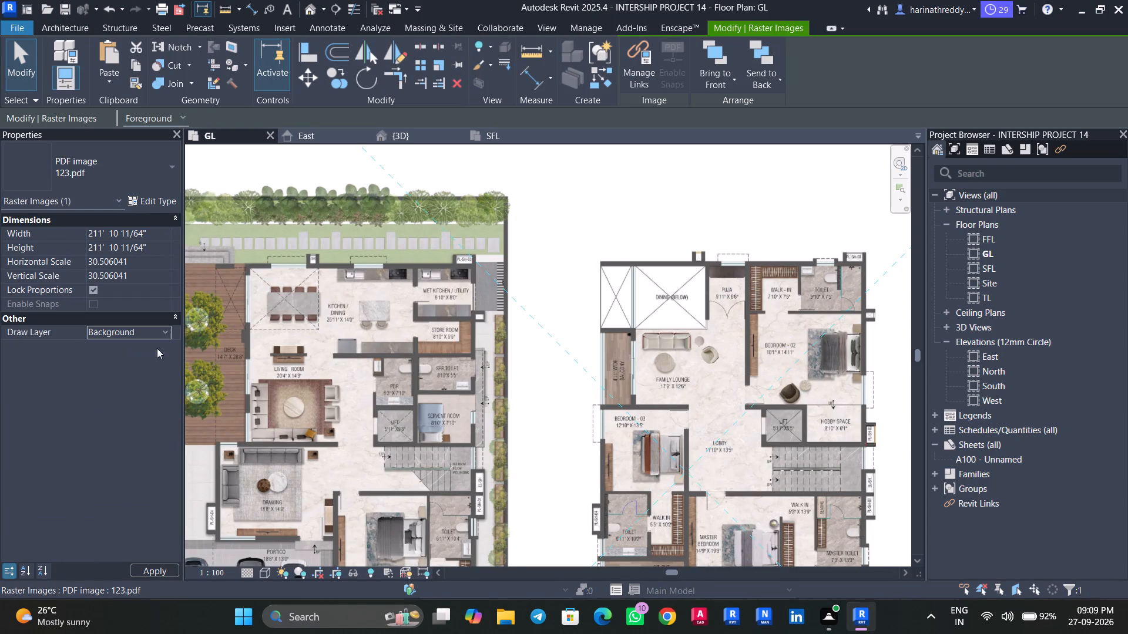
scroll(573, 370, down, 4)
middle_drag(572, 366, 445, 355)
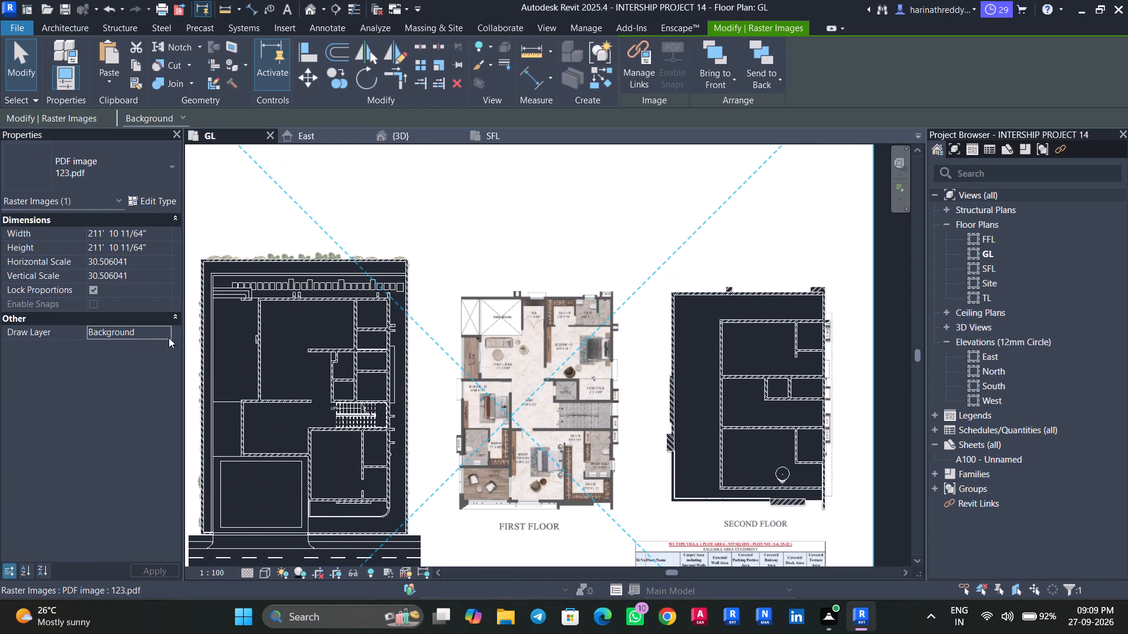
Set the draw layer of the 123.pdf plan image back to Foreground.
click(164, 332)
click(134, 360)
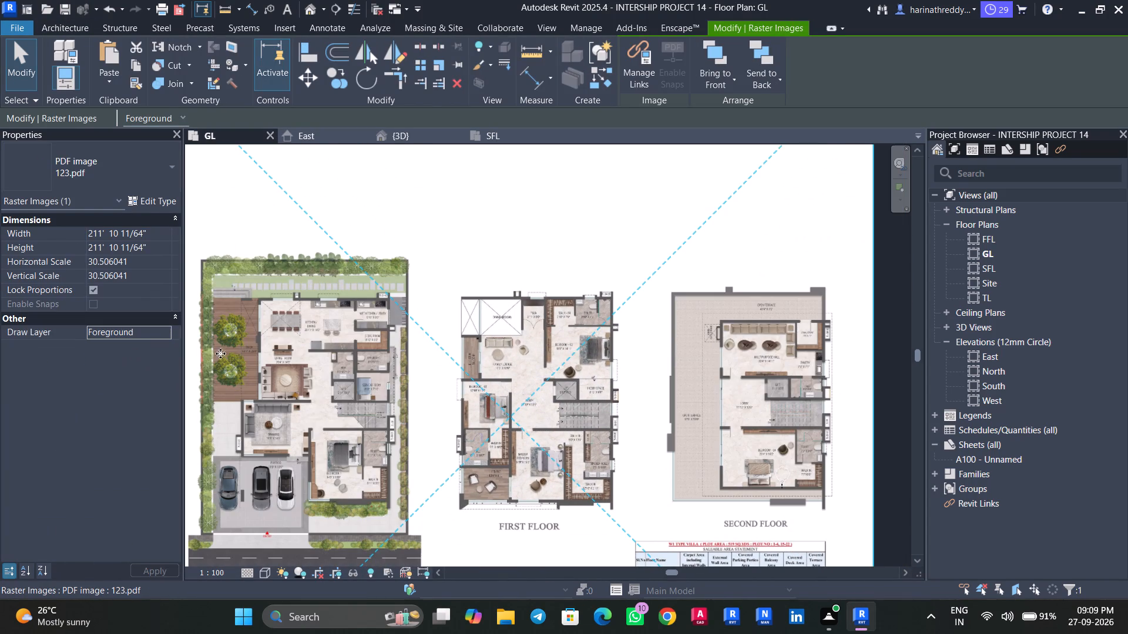
Compare the first-floor layout on the GL plan image with what is modelled in the SFL and FFL floor plans.
scroll(490, 355, up, 4)
middle_drag(464, 365, 361, 386)
scroll(367, 376, up, 3)
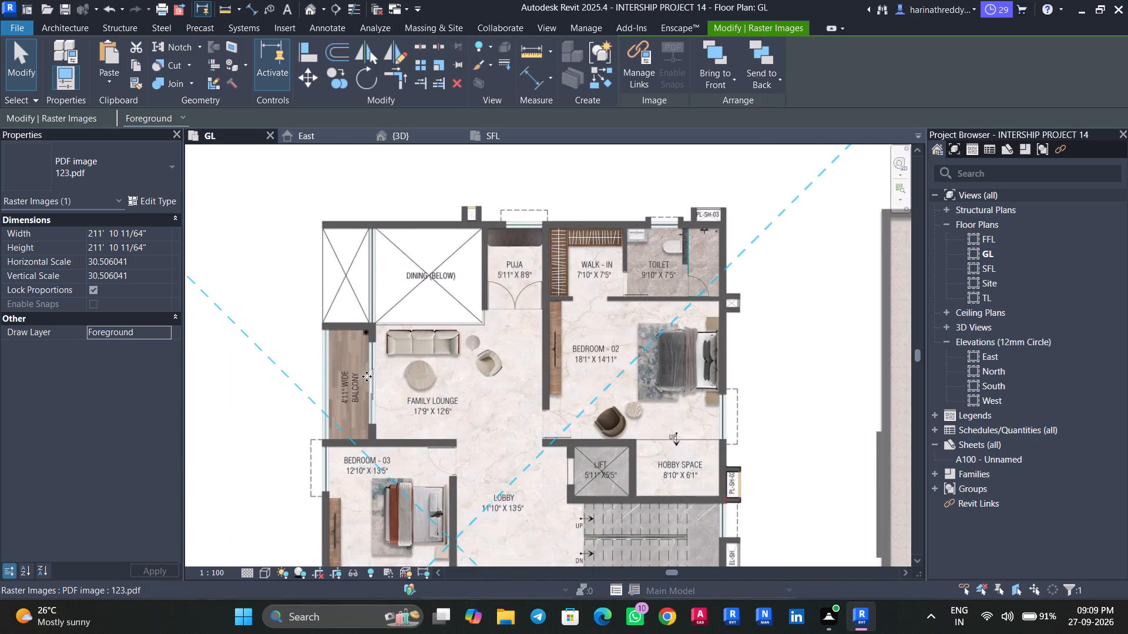
scroll(367, 376, up, 1)
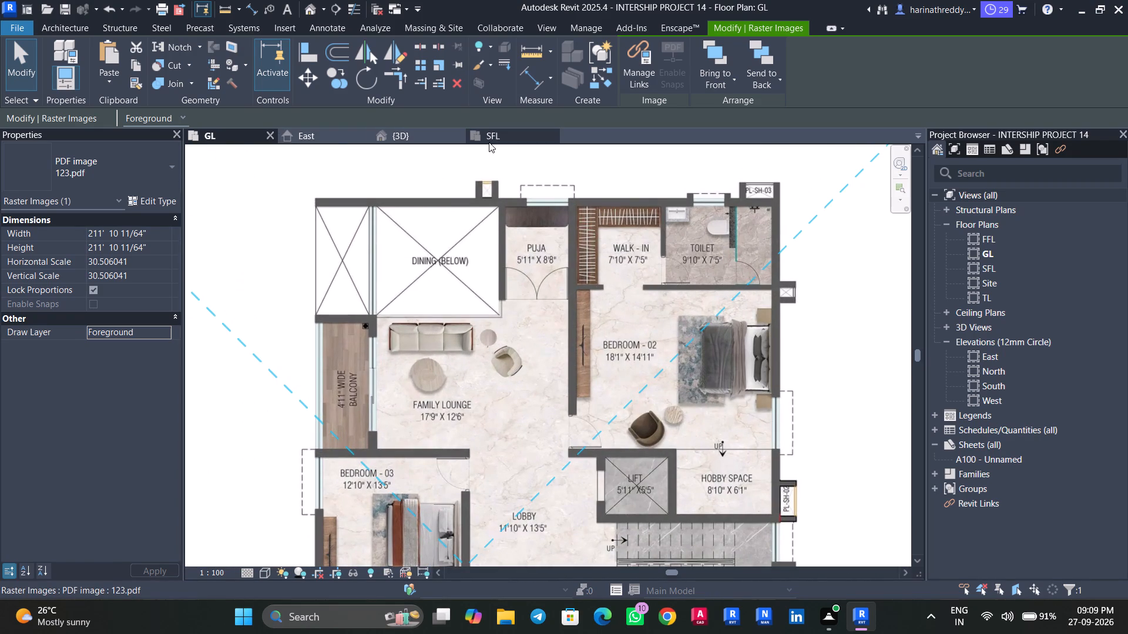
click(498, 137)
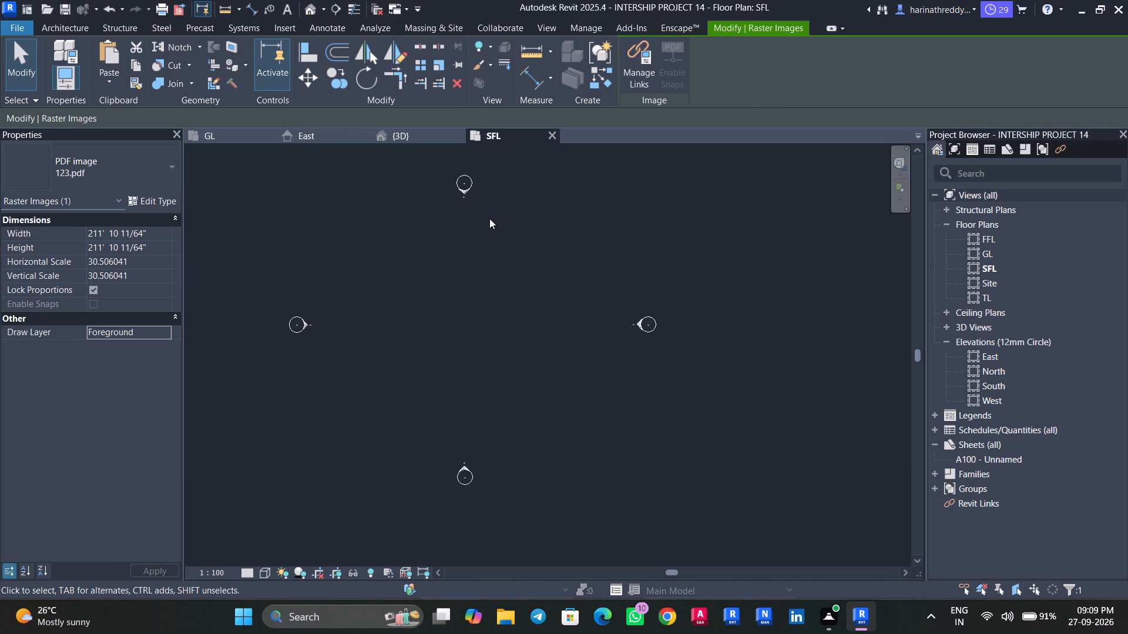
double_click(989, 240)
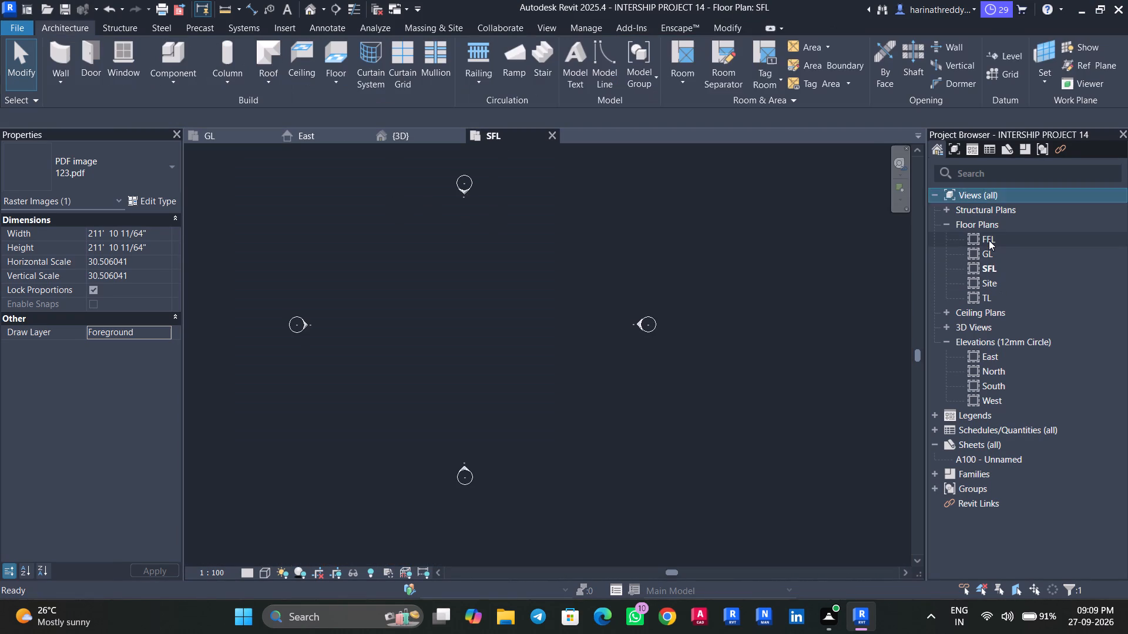
scroll(429, 335, down, 6)
middle_drag(431, 331, 582, 398)
scroll(489, 346, up, 4)
middle_drag(430, 377, 528, 430)
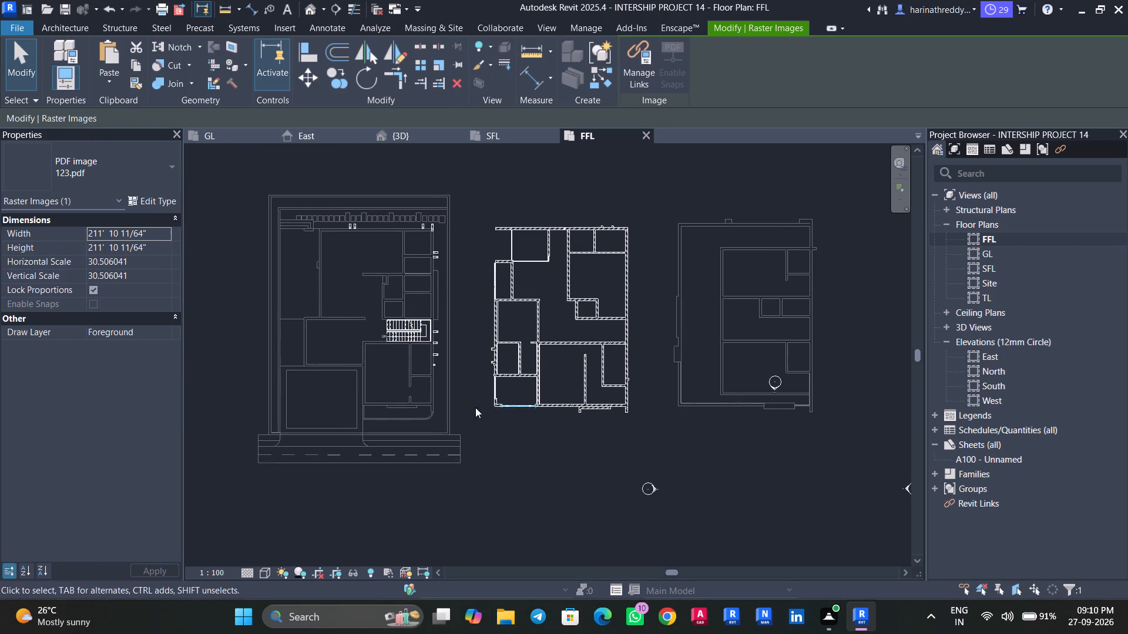
scroll(409, 326, up, 5)
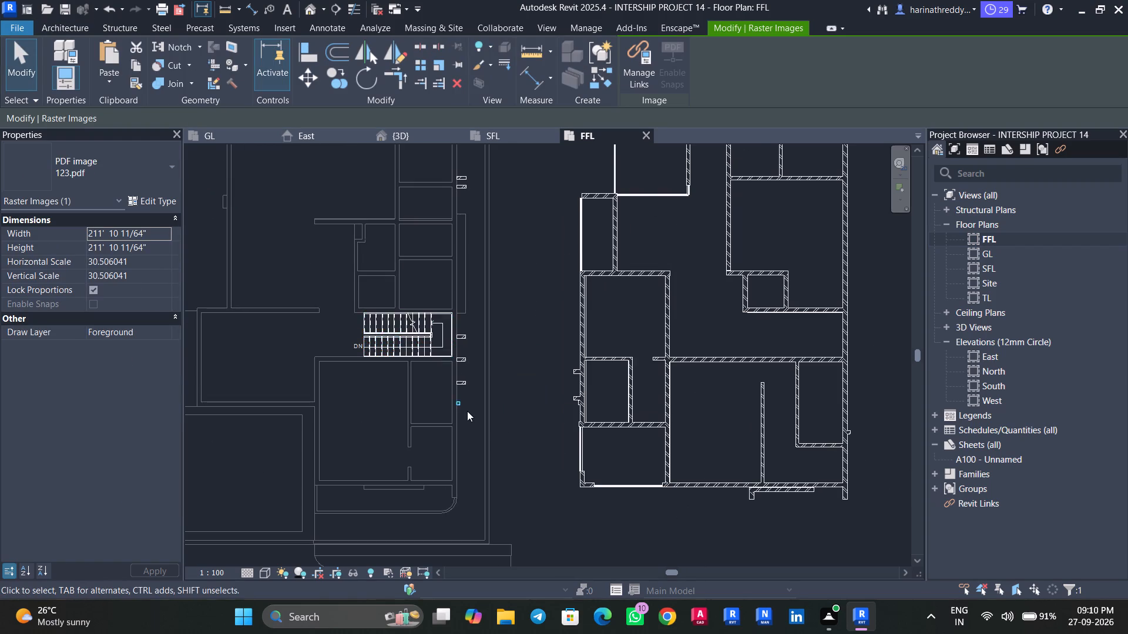
scroll(467, 411, down, 4)
middle_drag(523, 447, 398, 456)
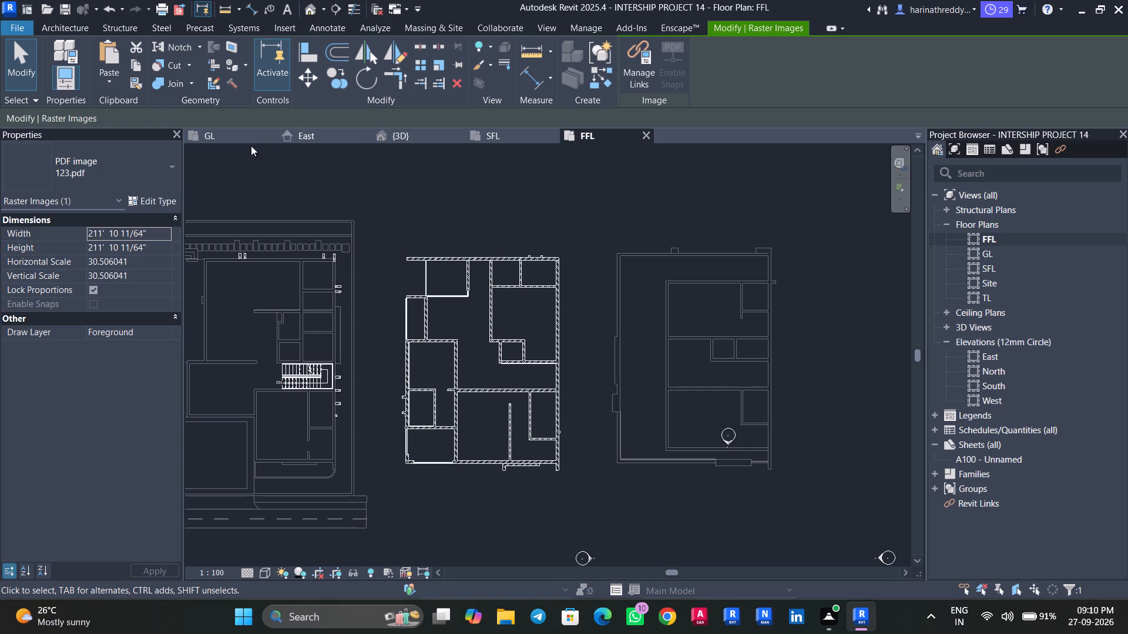
click(236, 140)
scroll(533, 363, down, 3)
middle_drag(533, 364, 515, 283)
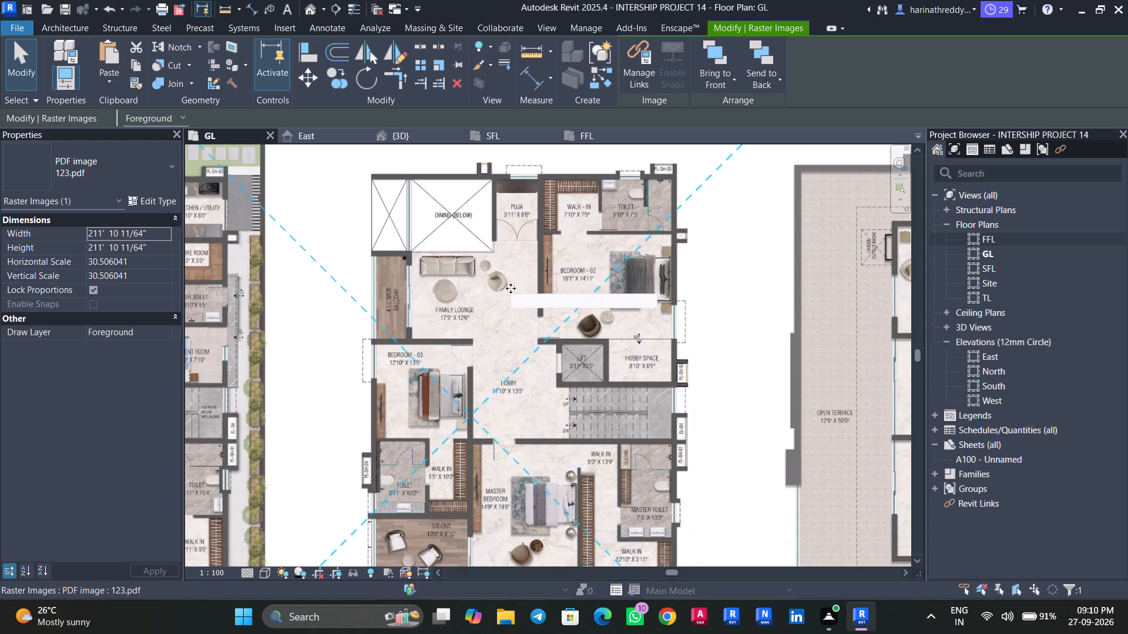
scroll(511, 288, down, 2)
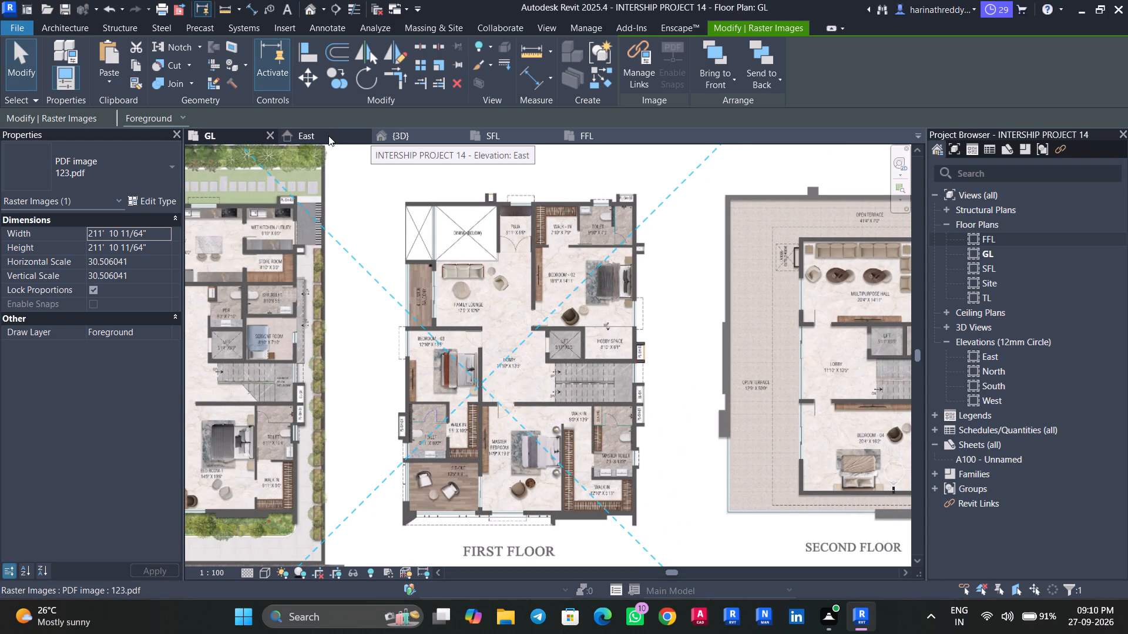
Open the 3D view and orient it to look straight down from the top.
click(402, 141)
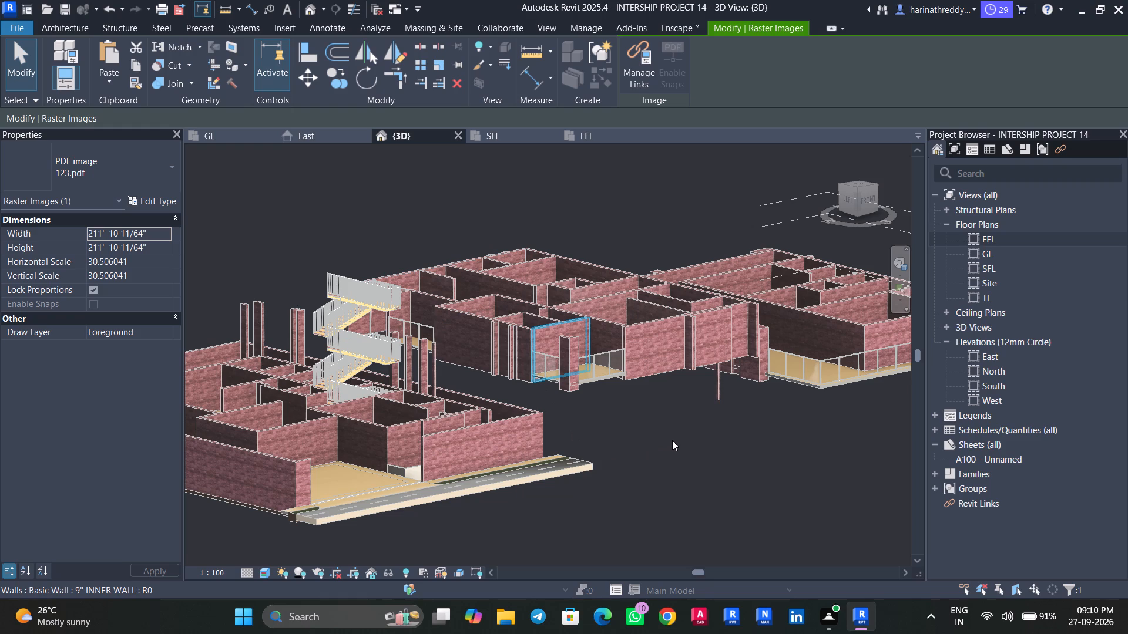
middle_drag(672, 441, 650, 510)
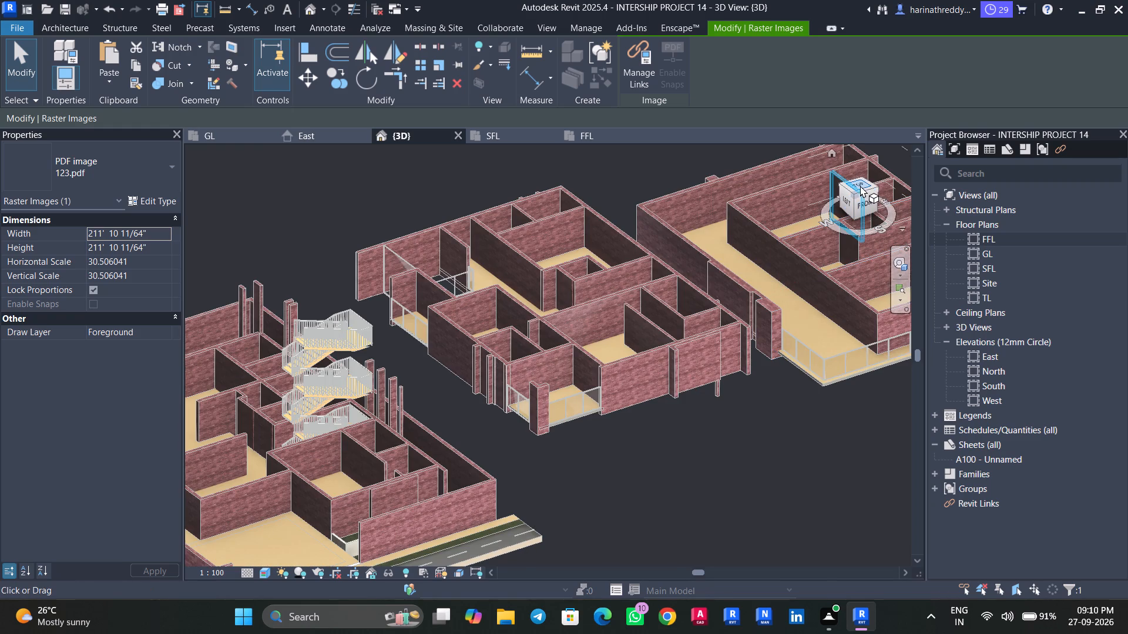
click(860, 186)
scroll(522, 281, up, 3)
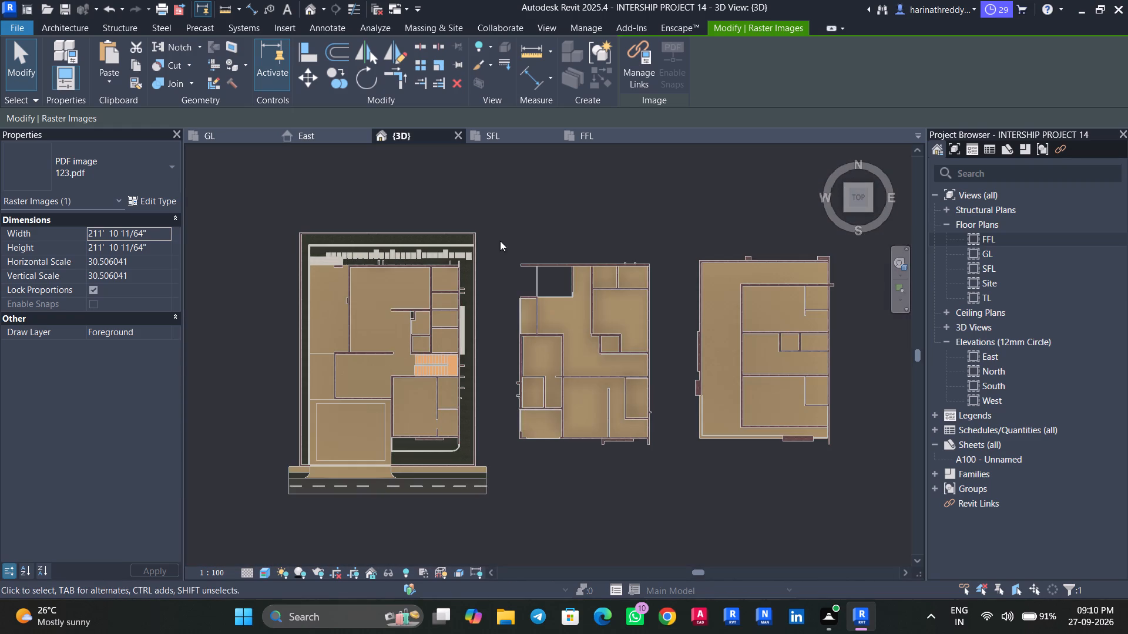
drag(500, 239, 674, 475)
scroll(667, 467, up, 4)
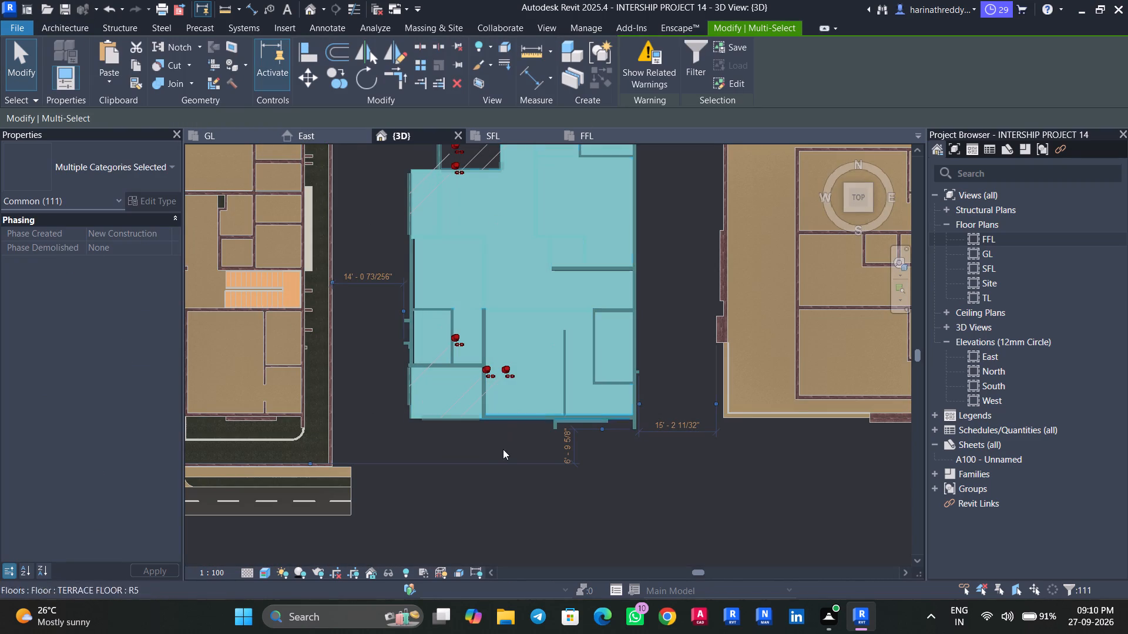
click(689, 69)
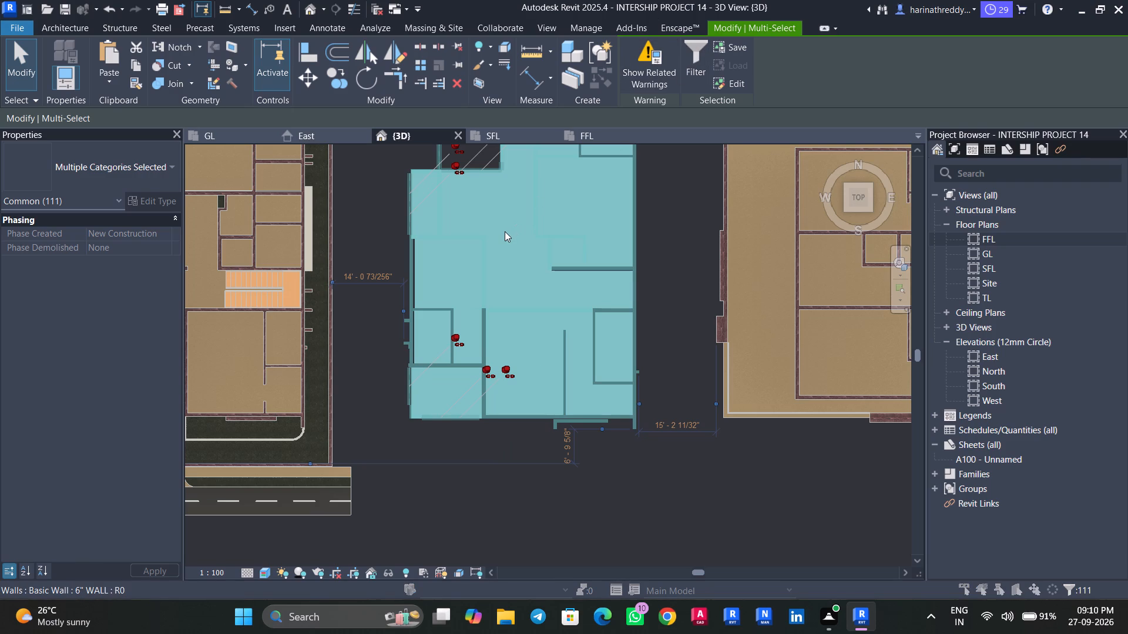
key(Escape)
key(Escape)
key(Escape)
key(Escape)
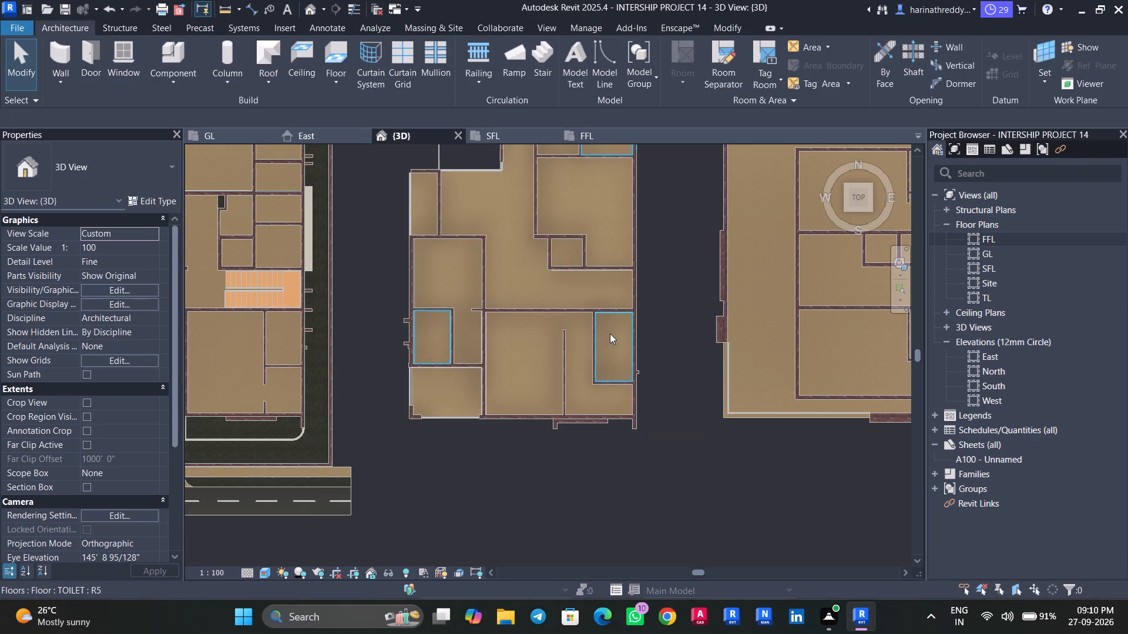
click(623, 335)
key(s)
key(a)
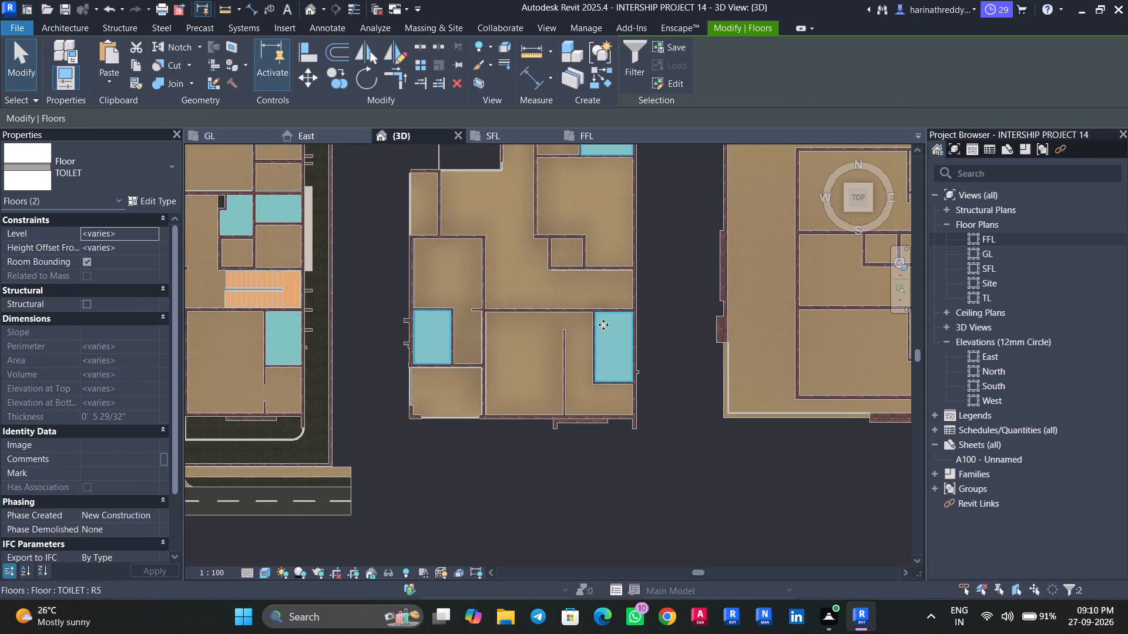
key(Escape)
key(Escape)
Set the level of the first-floor block's four floor elements, including the toilet, main, balcony and lift slabs, to GL.
click(603, 340)
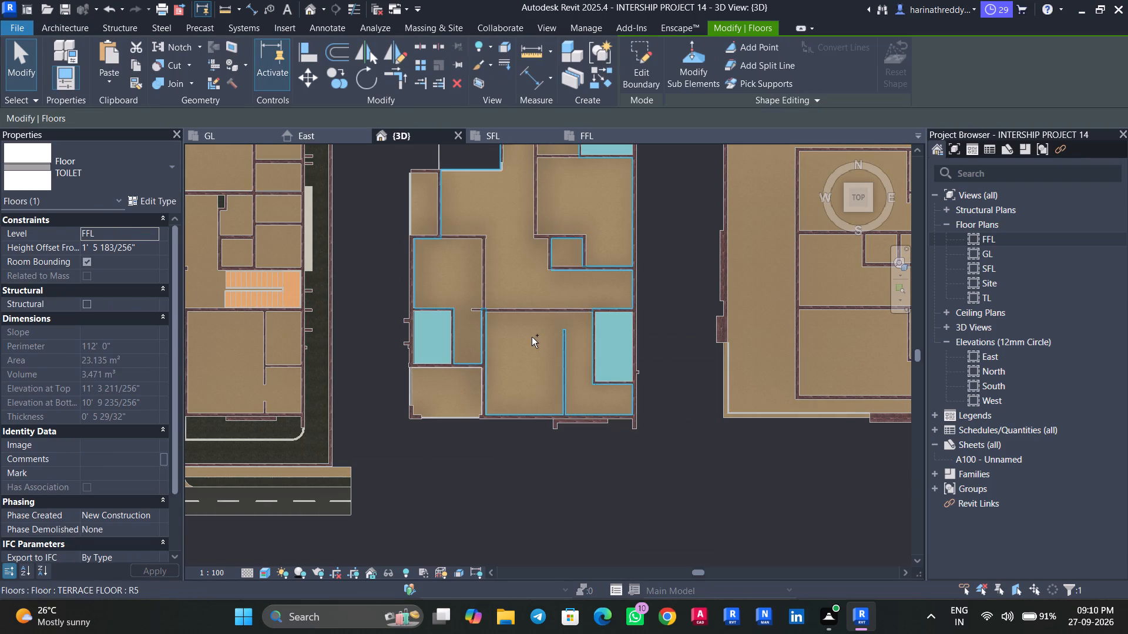
ctrl+click(532, 337)
ctrl+click(423, 205)
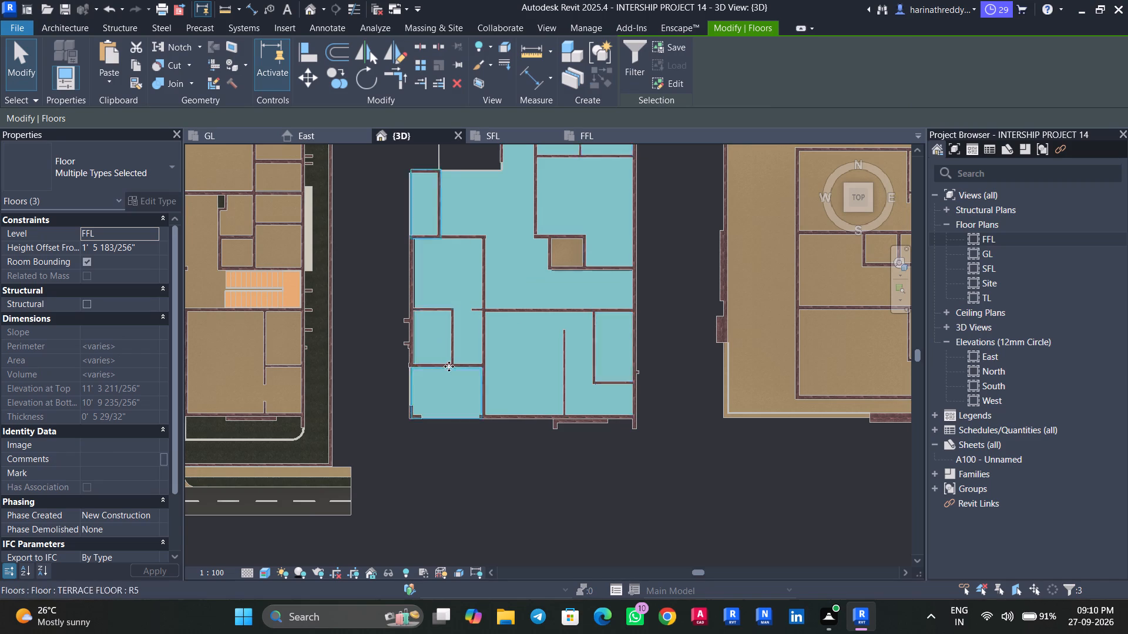
scroll(494, 269, up, 1)
middle_drag(494, 269, 498, 375)
ctrl+click(582, 353)
scroll(284, 183, up, 1)
click(156, 229)
click(109, 247)
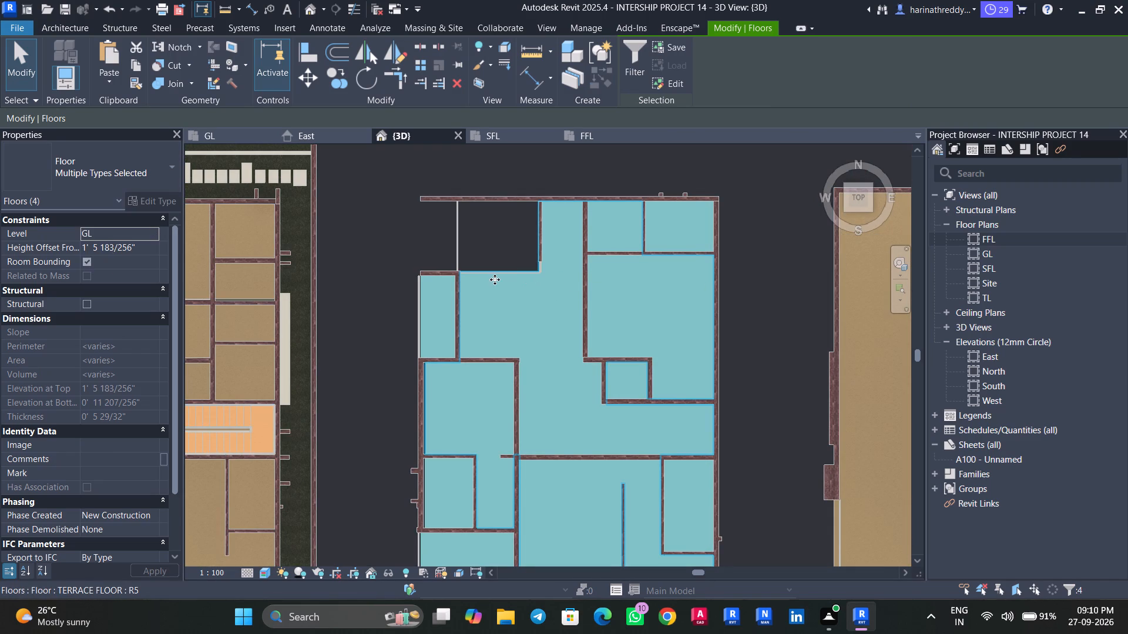
key(Escape)
key(Escape)
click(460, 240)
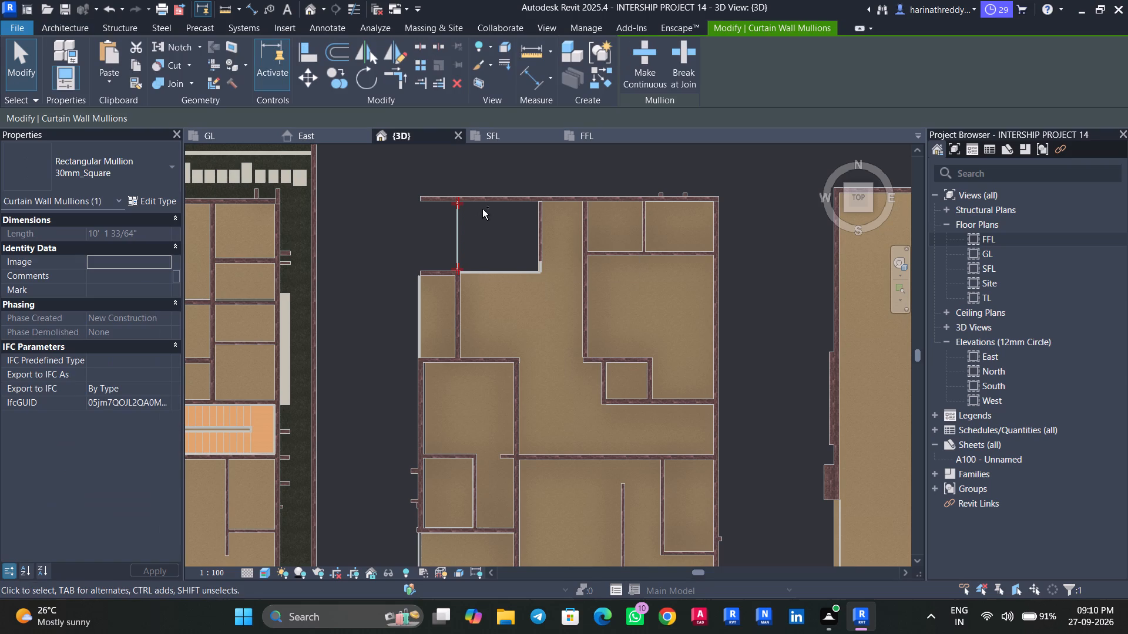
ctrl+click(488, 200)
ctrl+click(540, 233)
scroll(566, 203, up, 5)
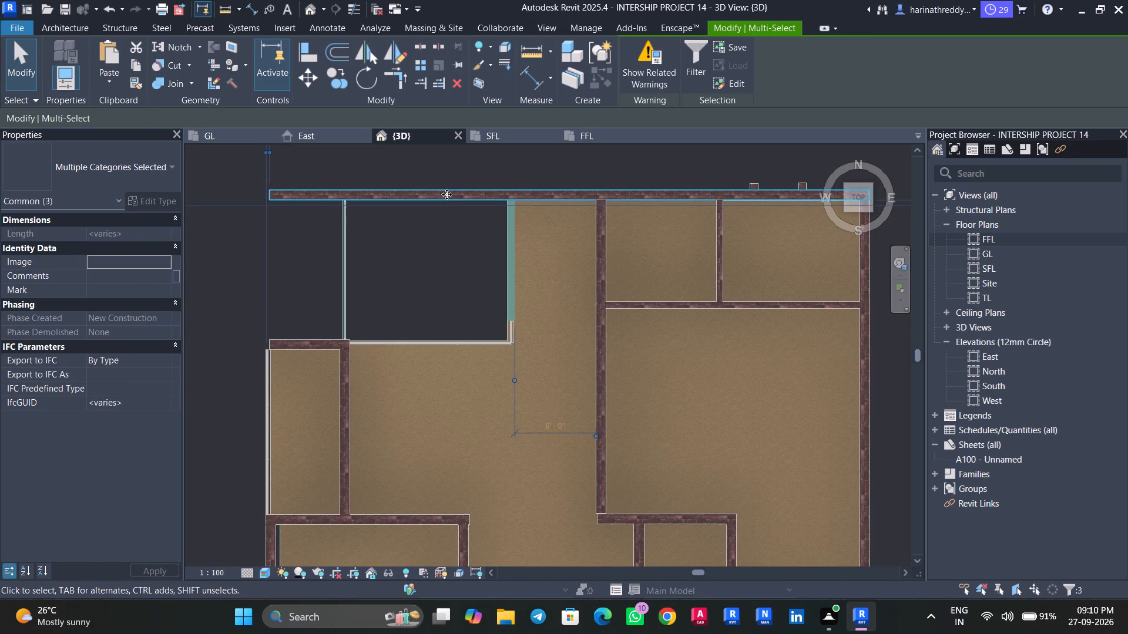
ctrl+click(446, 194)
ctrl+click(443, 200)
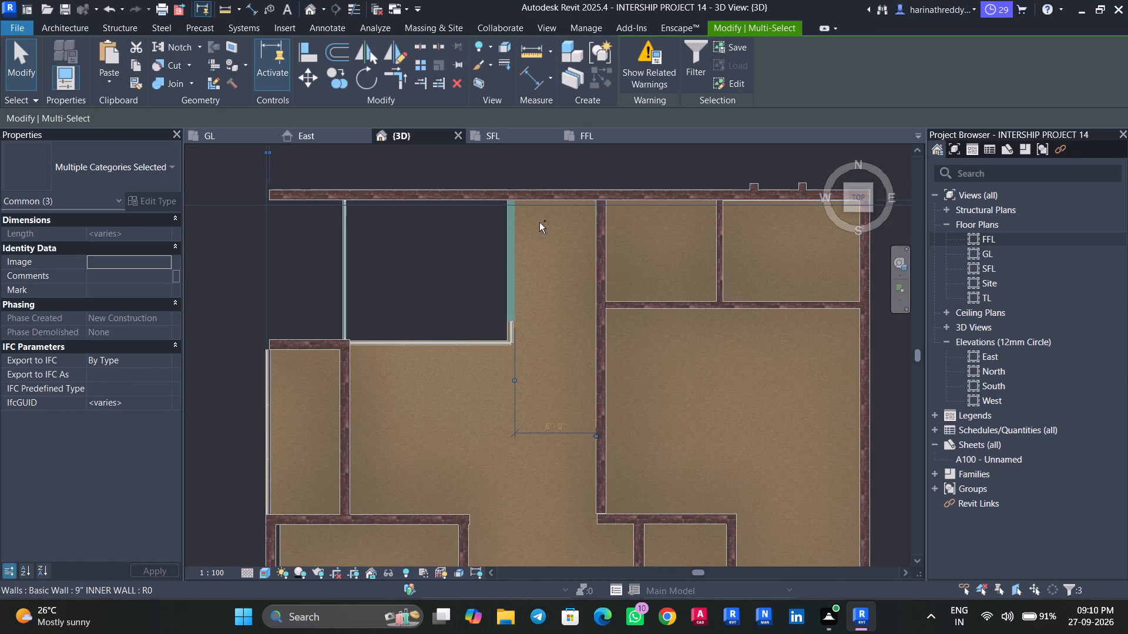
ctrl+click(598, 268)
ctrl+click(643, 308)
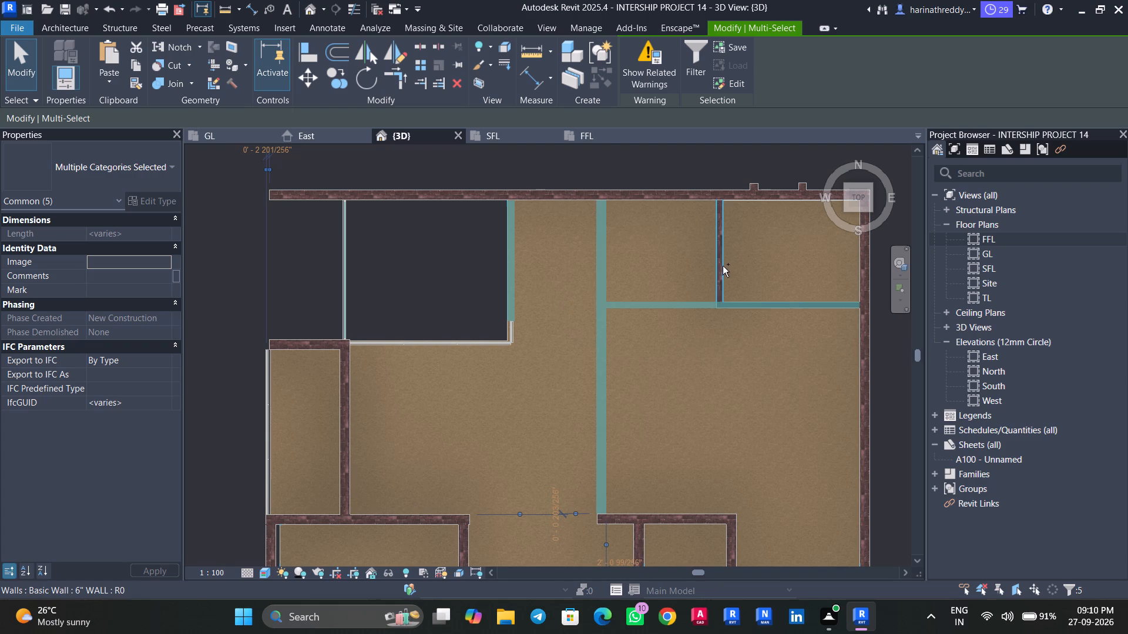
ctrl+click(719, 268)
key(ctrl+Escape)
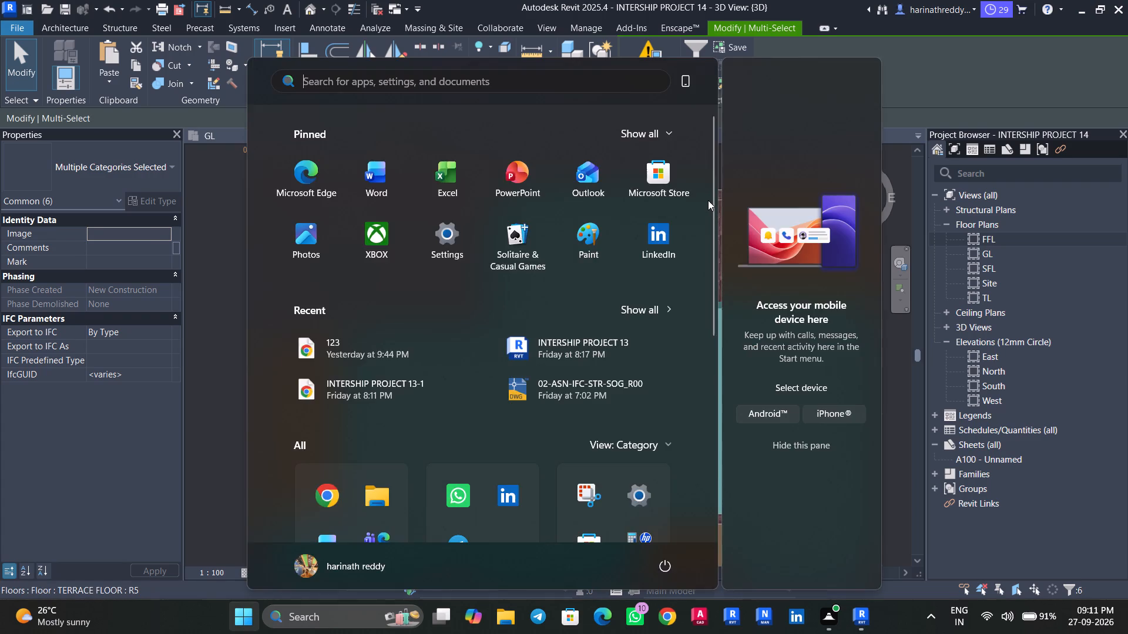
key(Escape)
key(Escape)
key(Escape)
Start a new selection with the first-floor block's north outer wall, the wall east of the open void and the next parallel wall.
scroll(481, 177, up, 4)
scroll(482, 177, down, 1)
scroll(482, 177, up, 6)
ctrl+click(451, 214)
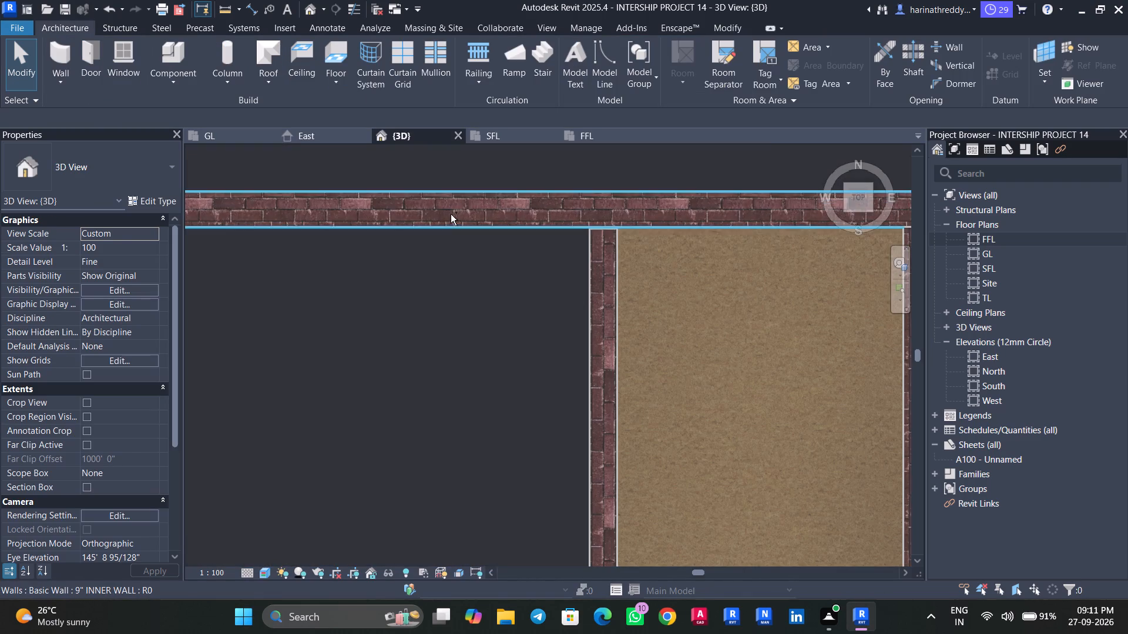
scroll(448, 308, down, 7)
ctrl+click(449, 265)
scroll(439, 293, up, 3)
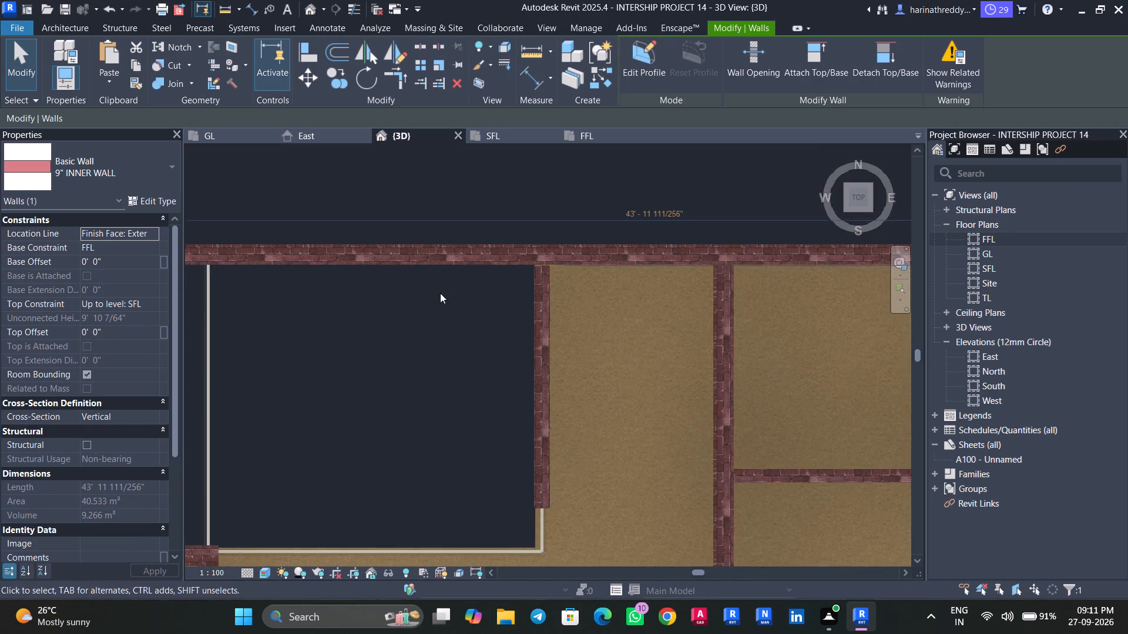
middle_drag(445, 292, 508, 231)
scroll(508, 231, up, 1)
ctrl+click(616, 321)
scroll(531, 313, down, 1)
scroll(531, 313, up, 1)
scroll(531, 313, down, 7)
middle_drag(529, 305, 426, 294)
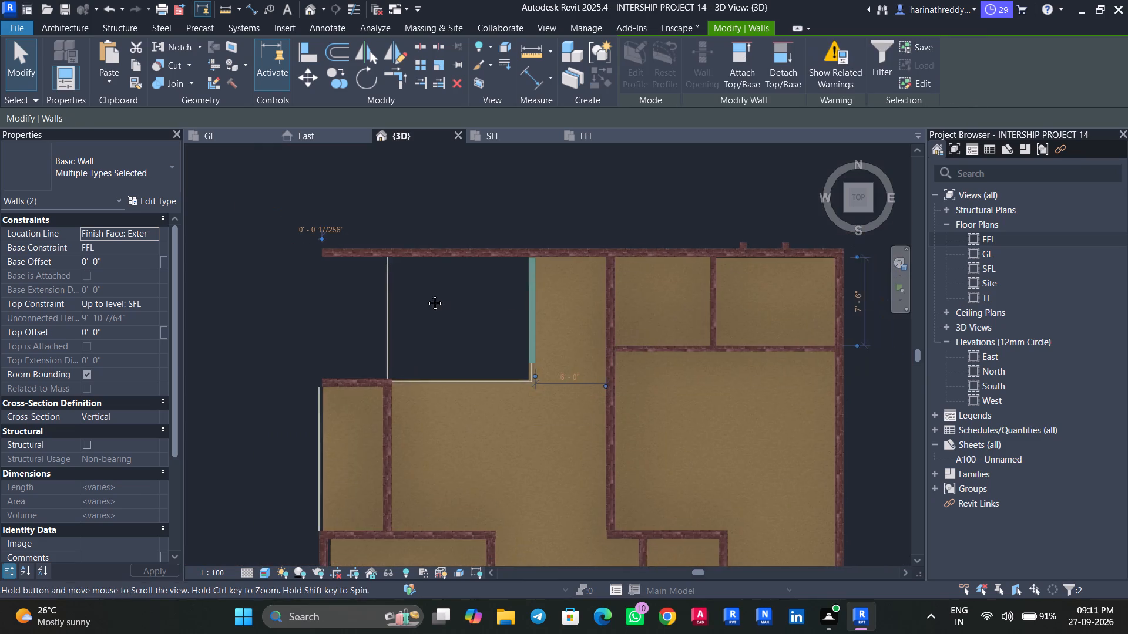
middle_drag(426, 294, 425, 294)
scroll(425, 294, up, 1)
ctrl+click(556, 305)
Add the two partition walls of the north-east rooms and the east outer wall to the selection.
scroll(605, 362, up, 2)
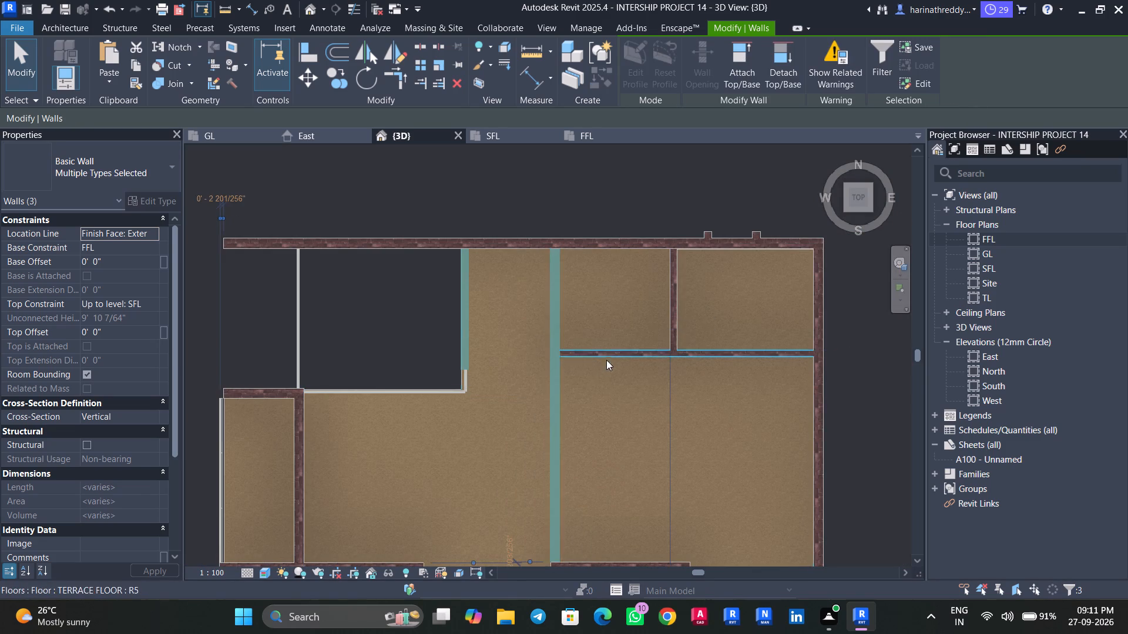
scroll(606, 360, up, 3)
ctrl+click(609, 350)
ctrl+click(740, 299)
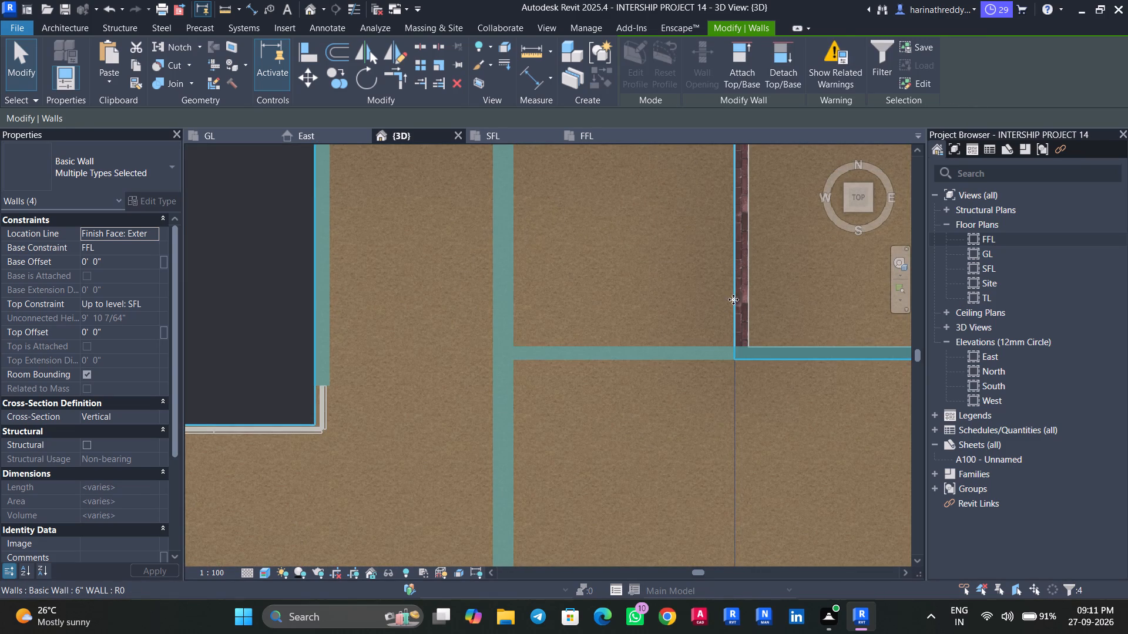
scroll(652, 299, down, 3)
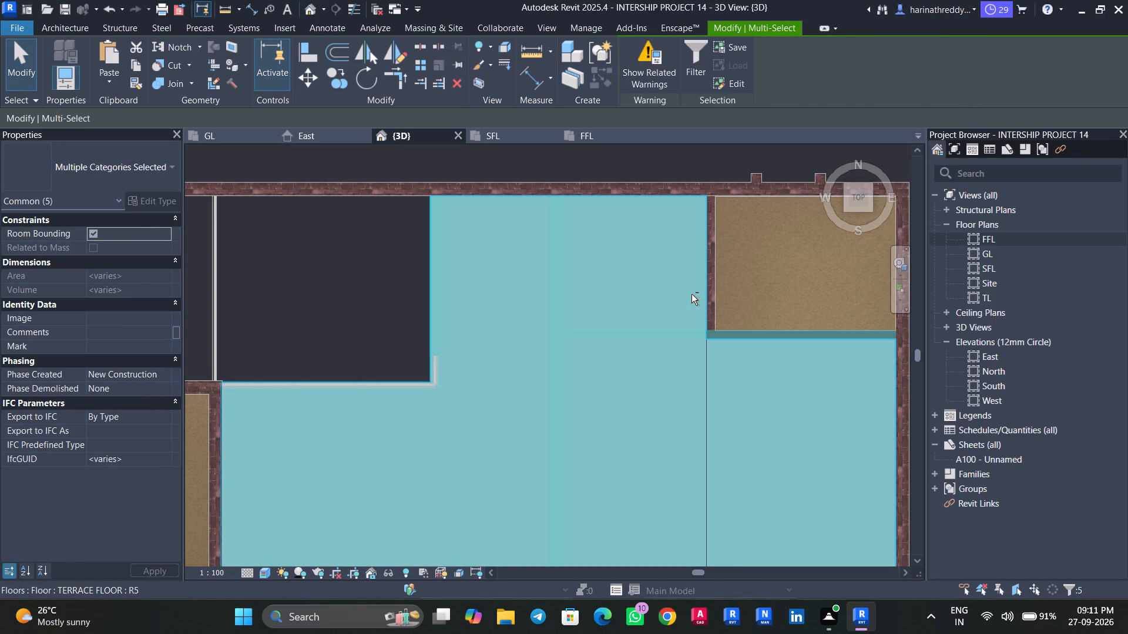
shift+click(662, 299)
ctrl+click(713, 297)
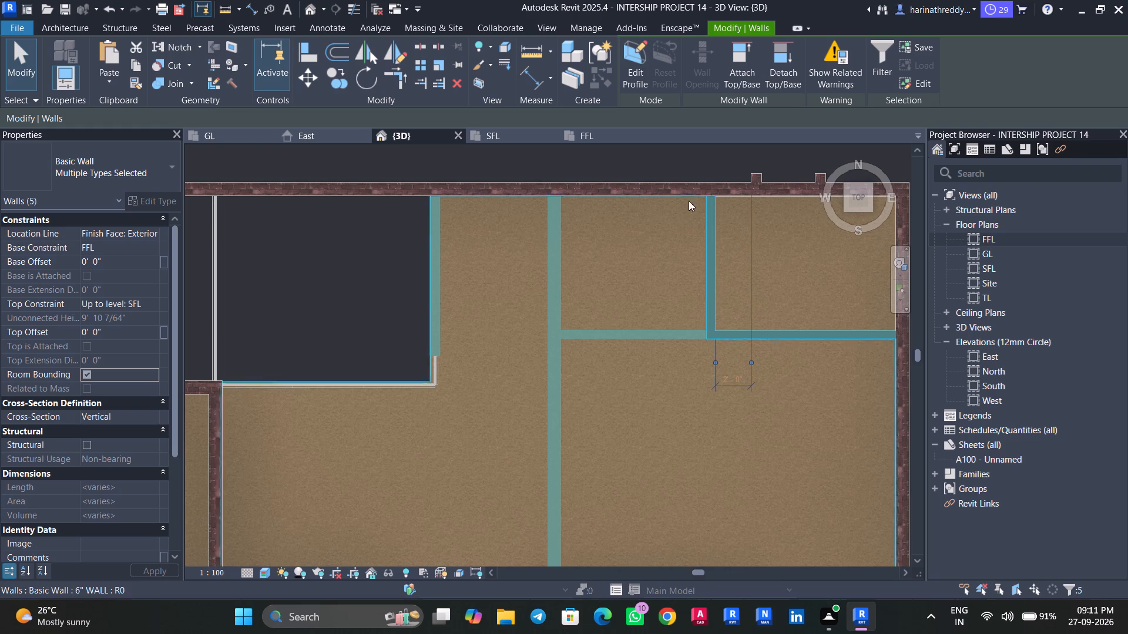
ctrl+click(686, 193)
scroll(678, 192, up, 9)
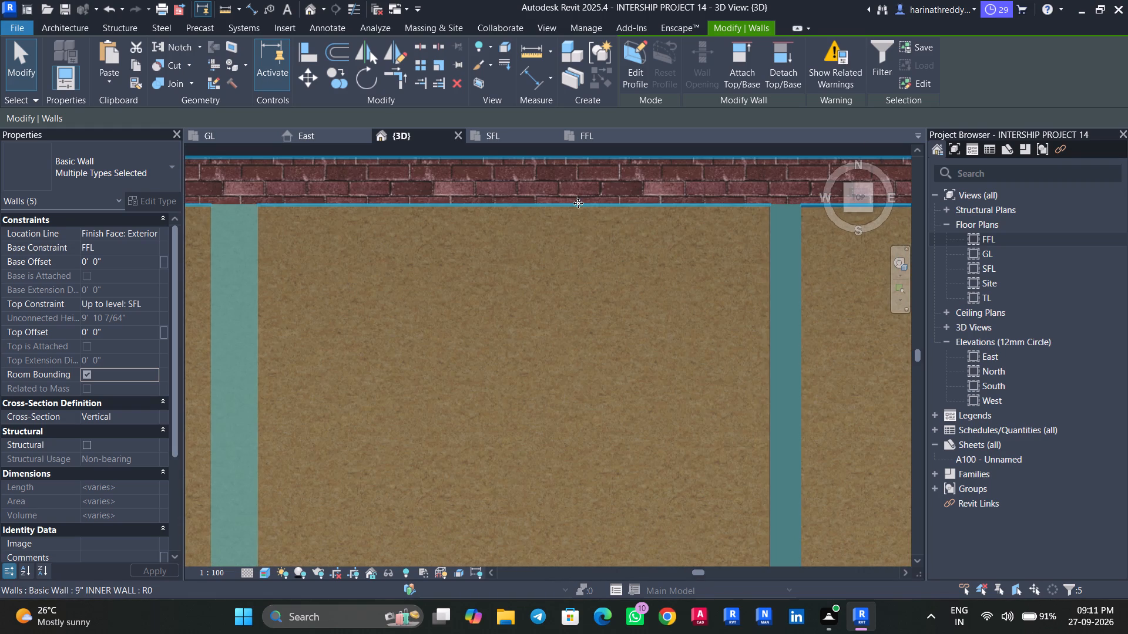
scroll(549, 237, down, 13)
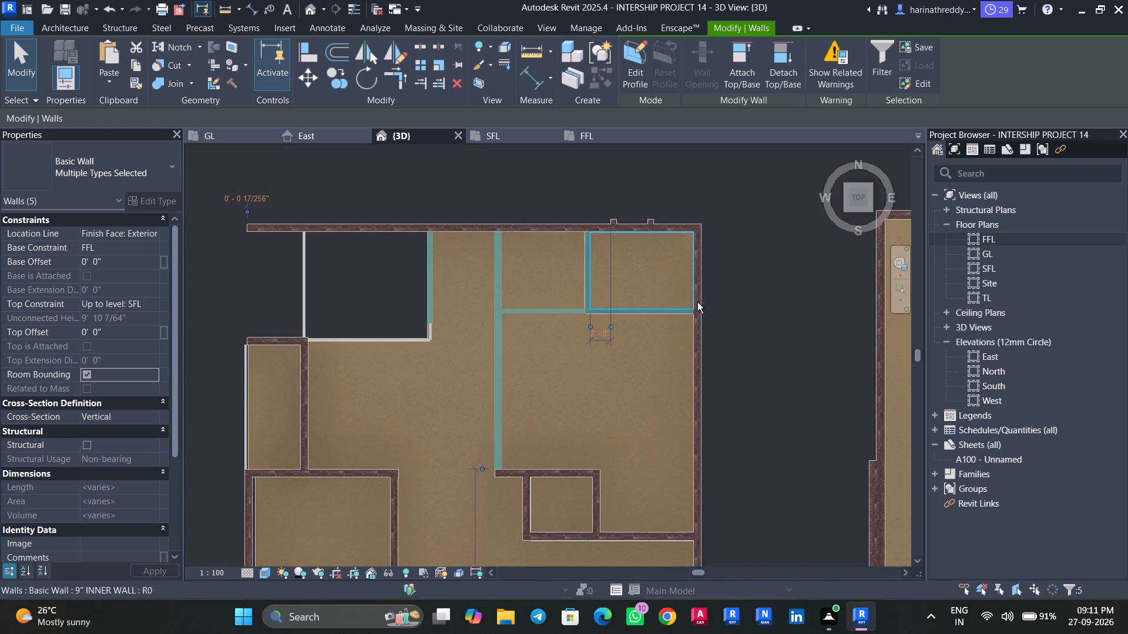
scroll(697, 300, up, 8)
scroll(698, 297, down, 1)
scroll(698, 297, up, 2)
ctrl+click(698, 293)
scroll(698, 293, down, 5)
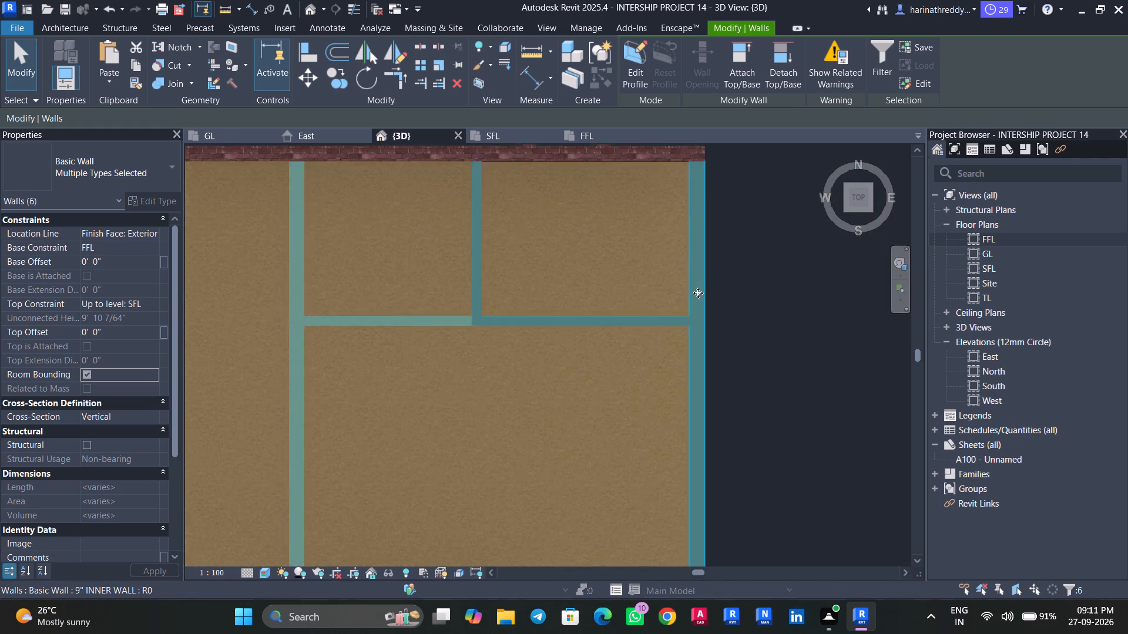
Add the four walls around the lift shaft to the wall selection.
scroll(698, 293, down, 7)
middle_drag(714, 309, 718, 167)
scroll(591, 313, up, 9)
scroll(597, 301, down, 1)
scroll(597, 301, up, 3)
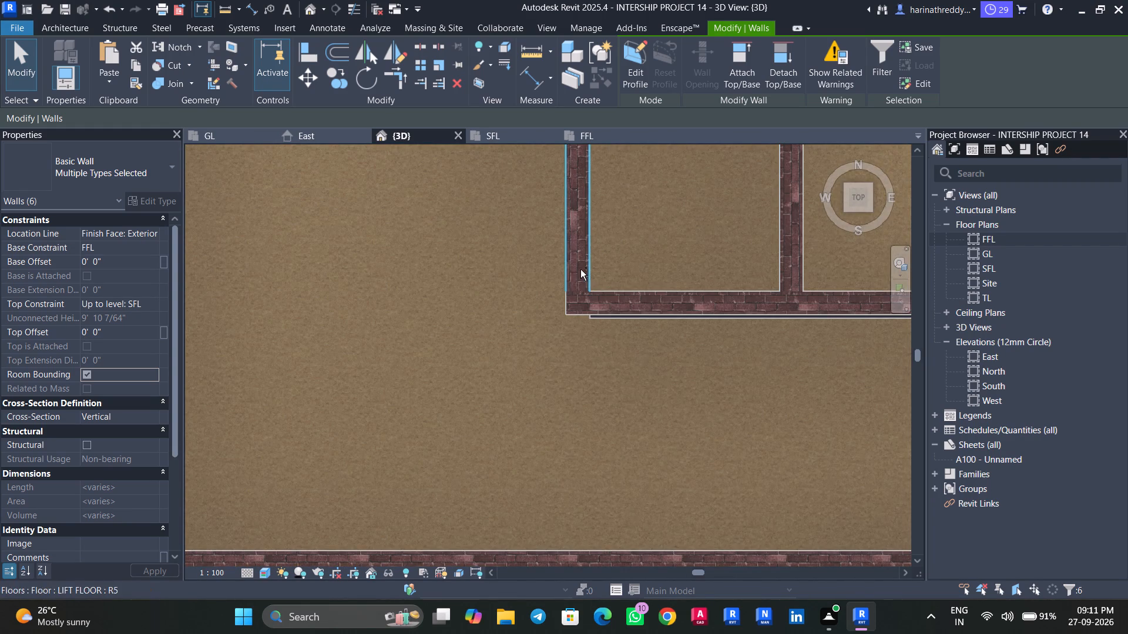
ctrl+click(580, 269)
ctrl+click(609, 302)
middle_drag(636, 263, 494, 424)
ctrl+click(647, 329)
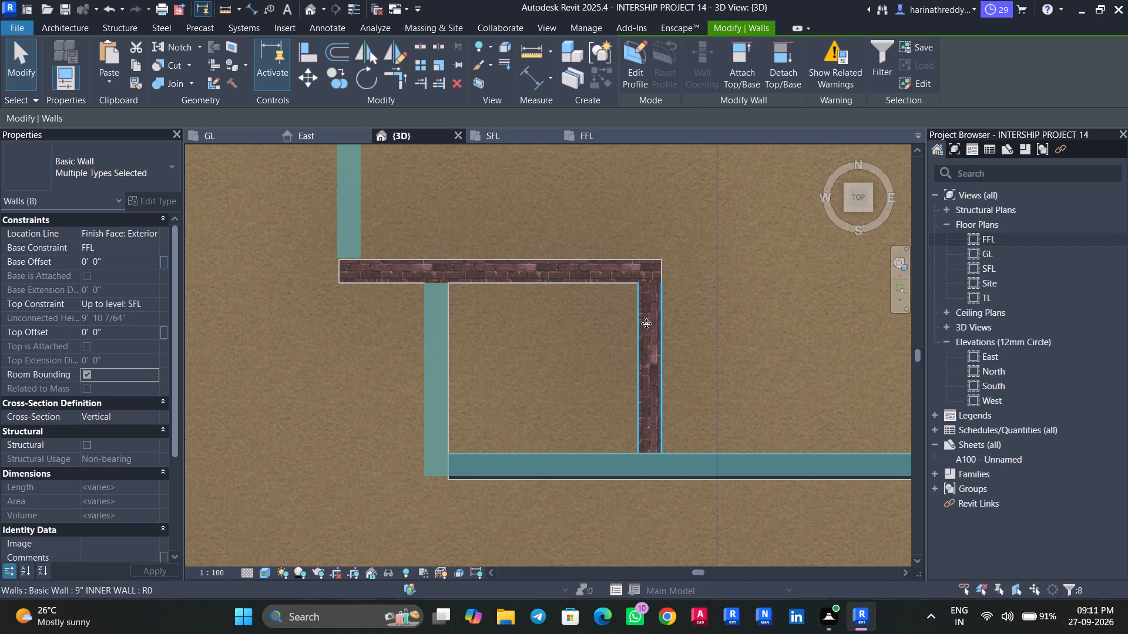
ctrl+click(622, 274)
Add the long cross wall, the south-east small room's two inner walls and the short stub outside the east wall to the selection.
scroll(566, 338, down, 9)
middle_drag(554, 400, 612, 252)
scroll(629, 313, up, 3)
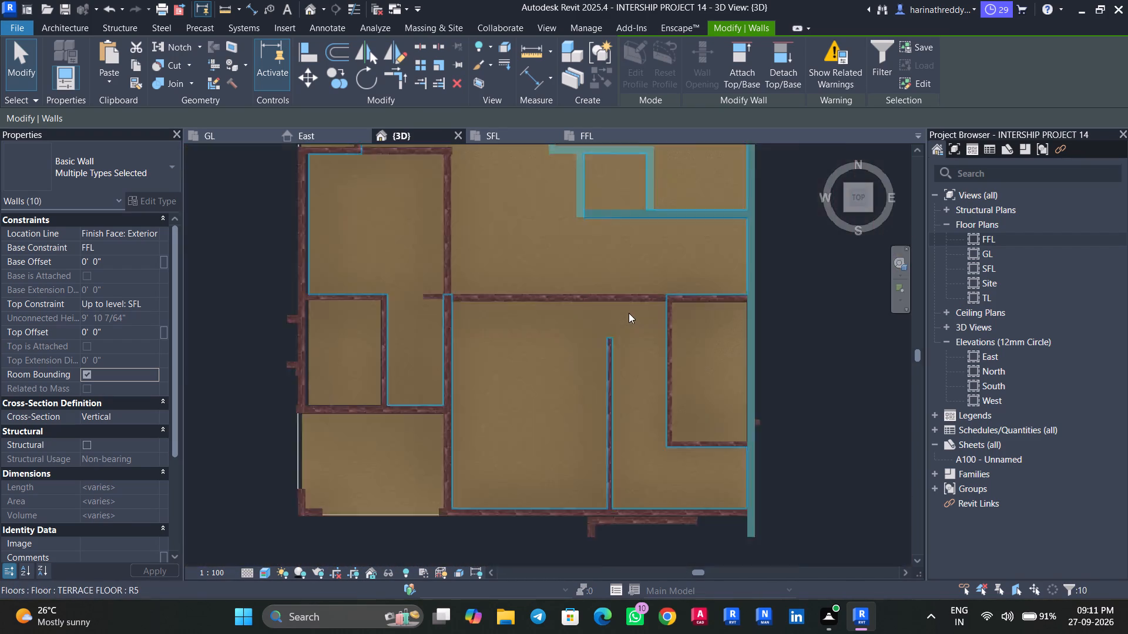
scroll(629, 313, up, 8)
ctrl+click(629, 262)
ctrl+click(795, 362)
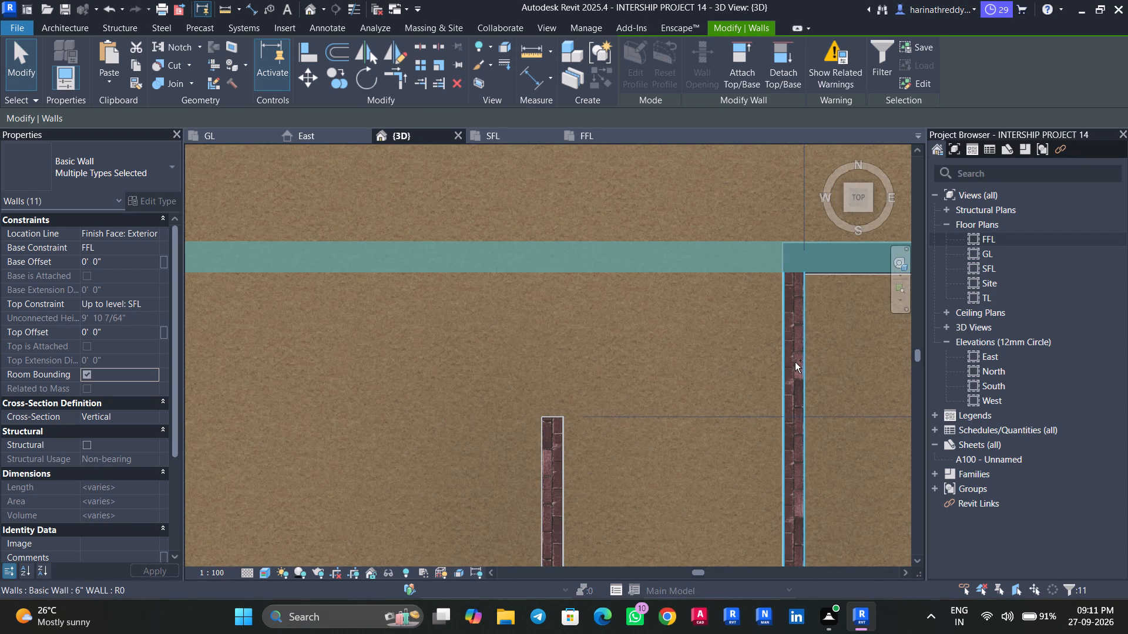
scroll(693, 357, down, 8)
middle_drag(690, 355, 675, 209)
scroll(754, 367, up, 5)
ctrl+click(753, 376)
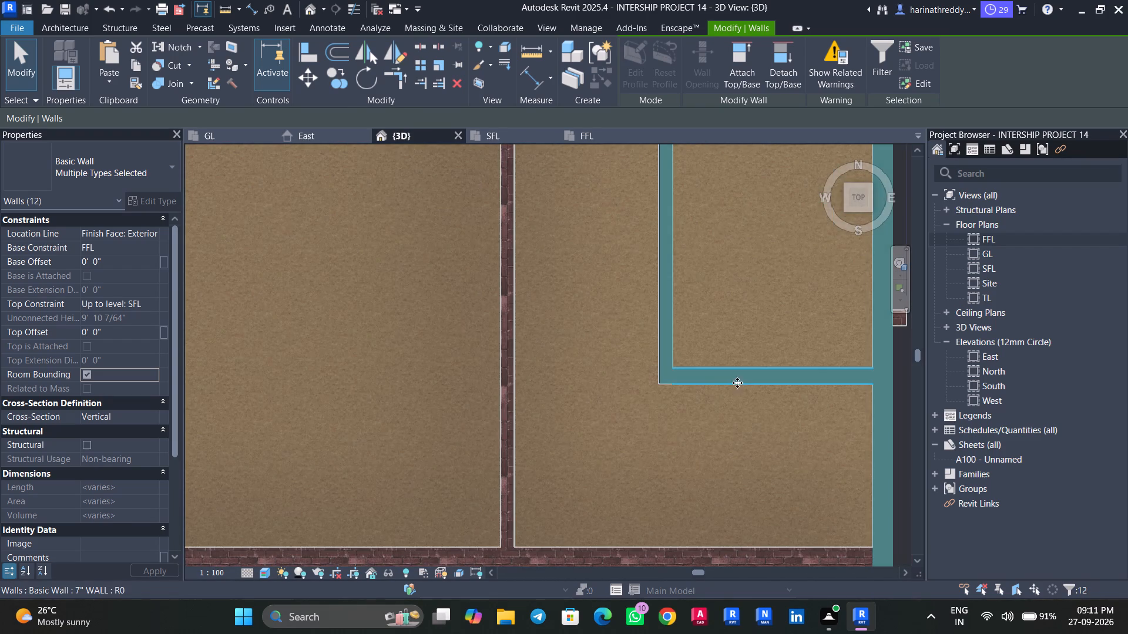
scroll(728, 384, down, 5)
middle_drag(730, 388, 635, 423)
scroll(726, 397, up, 9)
ctrl+click(706, 374)
scroll(717, 410, down, 2)
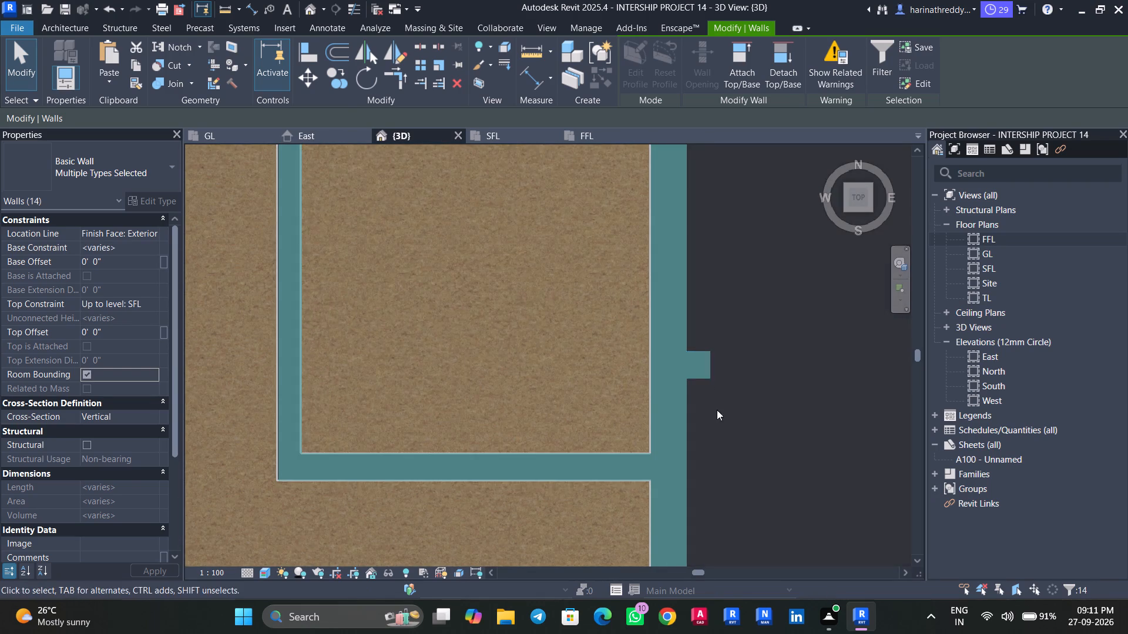
Add the south outer wall, the L-shaped wall projection outside it and the free-ended 6" partition to the selection.
scroll(717, 410, down, 3)
scroll(717, 390, up, 2)
scroll(717, 390, down, 4)
middle_drag(717, 389, 757, 201)
scroll(654, 379, up, 6)
ctrl+click(654, 340)
ctrl+click(595, 374)
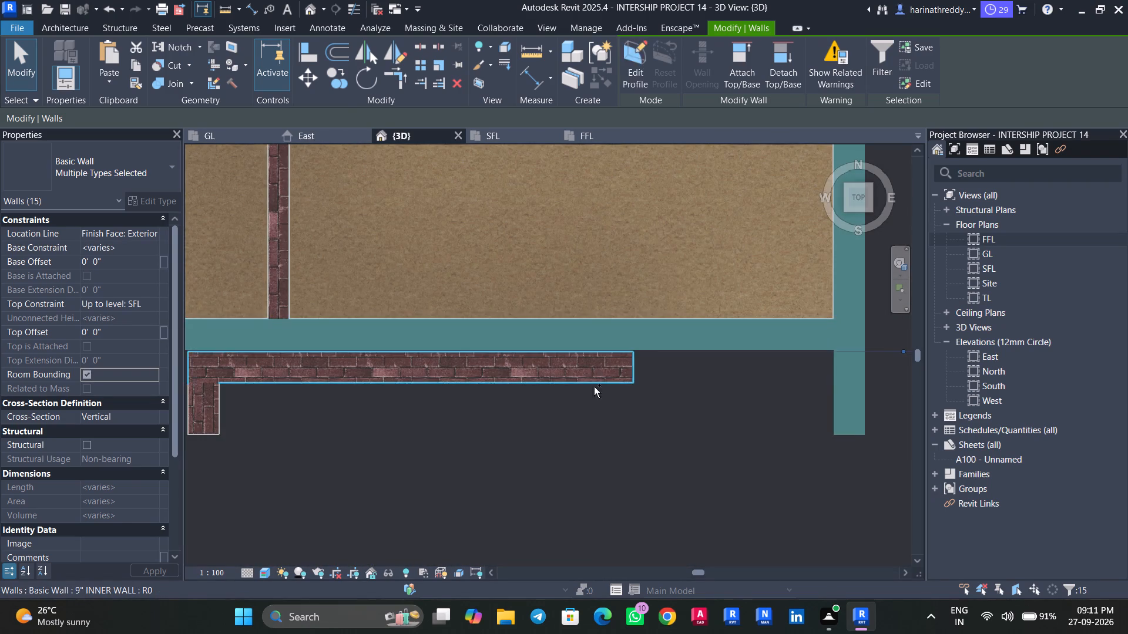
scroll(590, 400, down, 5)
middle_drag(602, 406, 719, 409)
scroll(563, 388, up, 9)
ctrl+click(459, 424)
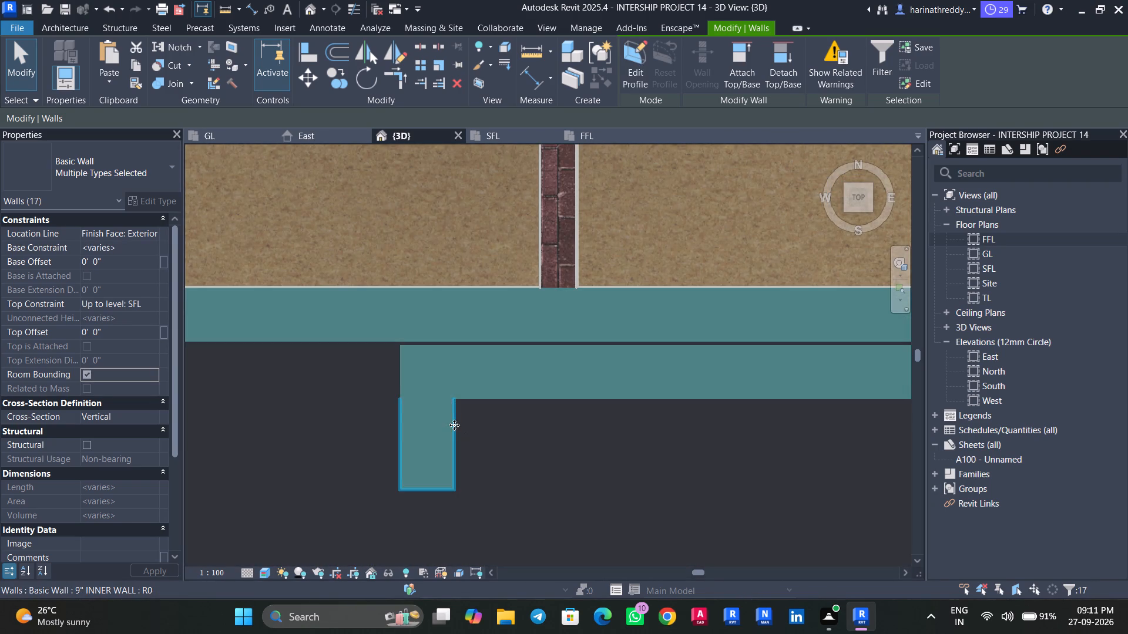
scroll(454, 425, down, 8)
middle_drag(486, 405, 518, 528)
scroll(520, 417, up, 4)
ctrl+click(523, 404)
Add the central north-south wall and the short wall stub at its junction to the selection, leaving out the terrace floor.
scroll(523, 404, down, 9)
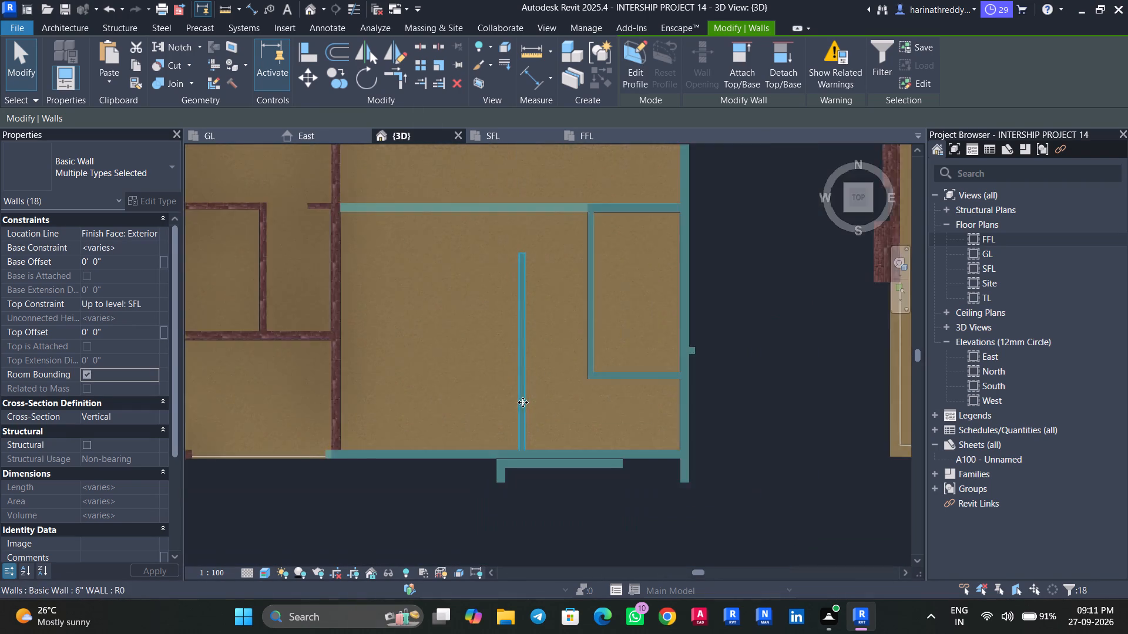
scroll(523, 402, down, 2)
middle_drag(500, 393, 555, 517)
scroll(424, 433, up, 7)
ctrl+click(442, 416)
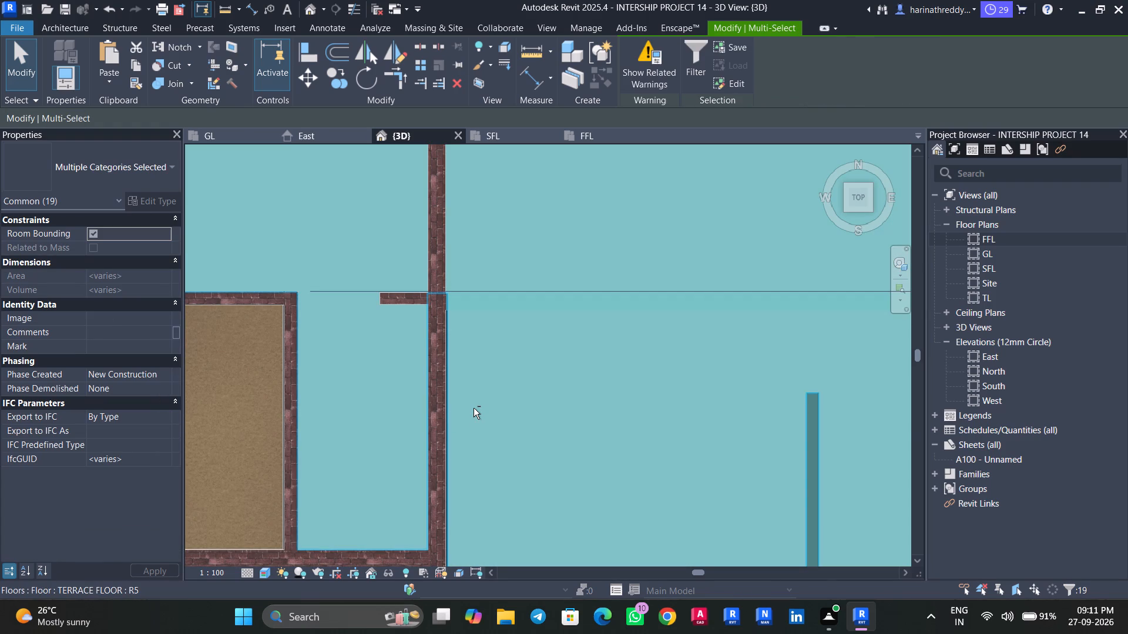
shift+click(474, 408)
ctrl+click(439, 406)
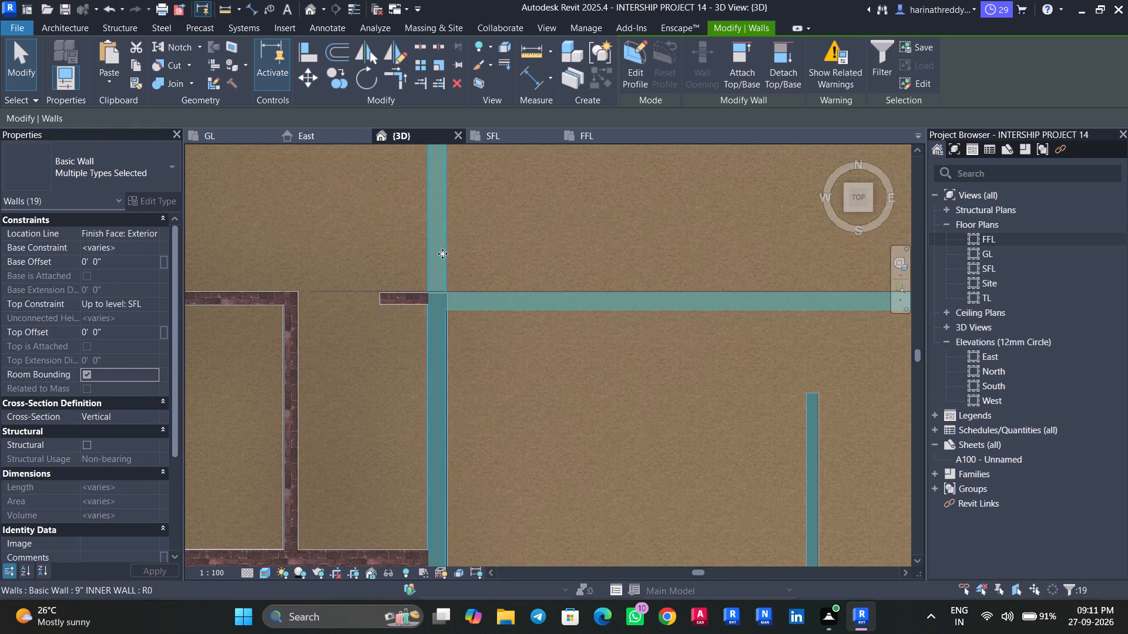
middle_drag(445, 344, 540, 462)
scroll(482, 417, up, 6)
ctrl+click(490, 413)
Add the south-west small room's two 7" walls, the west outer wall and the two stubs projecting from it to the selection.
scroll(392, 425, down, 5)
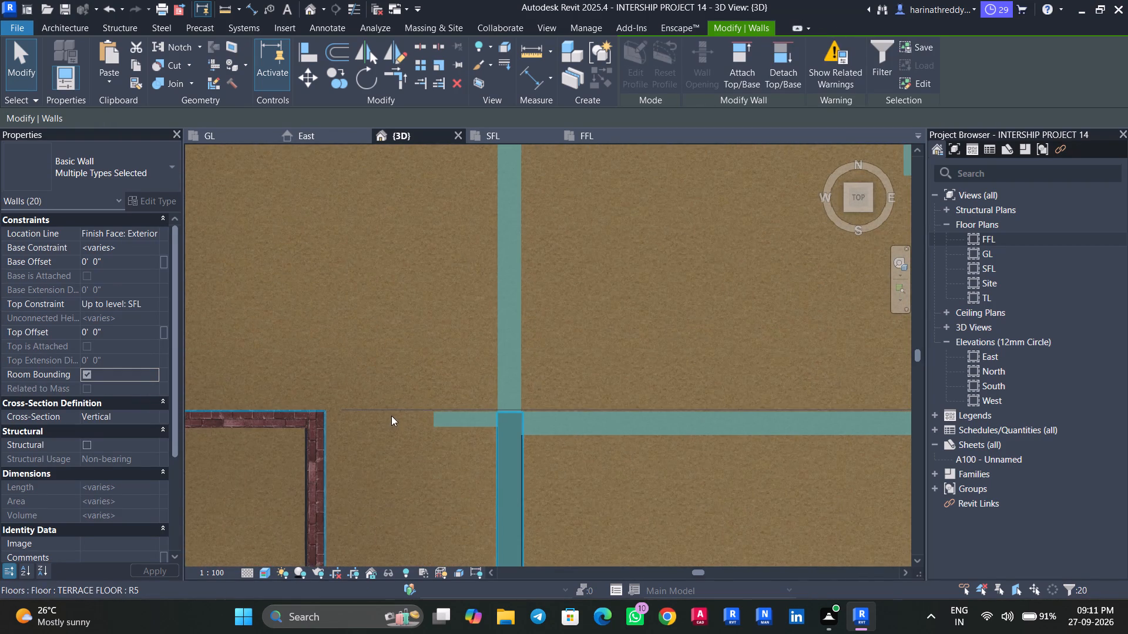
middle_drag(426, 416, 538, 386)
scroll(424, 379, up, 2)
scroll(424, 377, down, 1)
scroll(424, 377, up, 2)
ctrl+click(354, 390)
ctrl+click(442, 442)
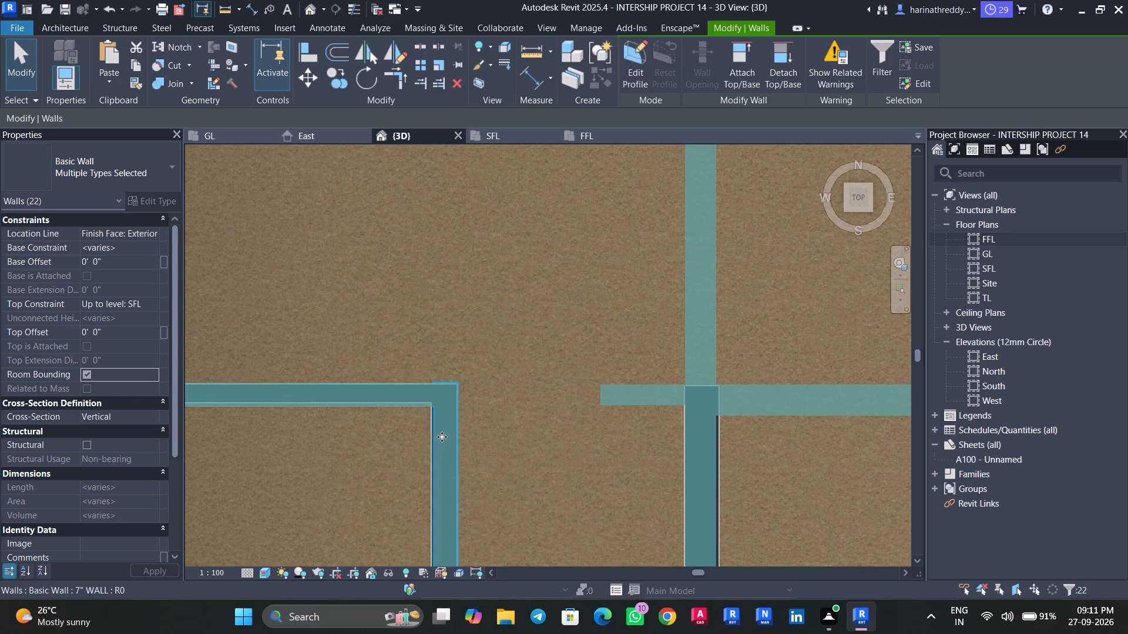
scroll(442, 437, down, 8)
ctrl+click(334, 394)
middle_drag(320, 444, 370, 359)
scroll(359, 383, up, 4)
ctrl+click(376, 351)
ctrl+click(380, 455)
Add the two remaining short wall pieces against the southern part of the west outer wall to the selection.
scroll(371, 476, up, 1)
middle_drag(371, 476, 368, 419)
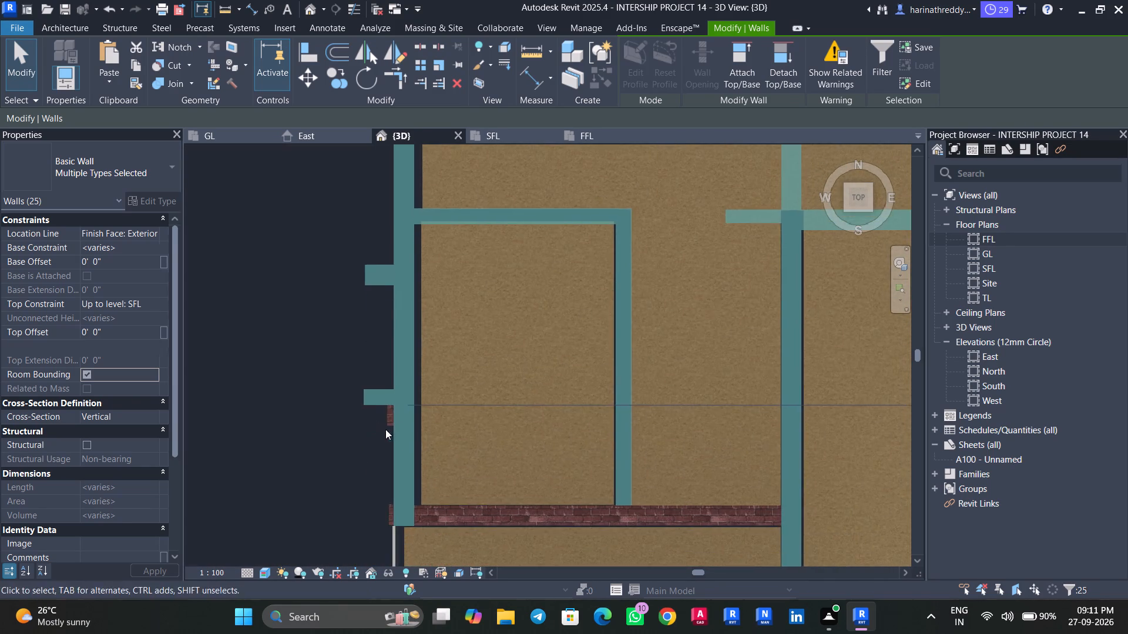
scroll(387, 429, up, 5)
ctrl+click(393, 404)
scroll(389, 407, down, 2)
scroll(389, 408, up, 1)
scroll(389, 409, down, 5)
middle_drag(354, 474, 380, 392)
scroll(369, 410, up, 10)
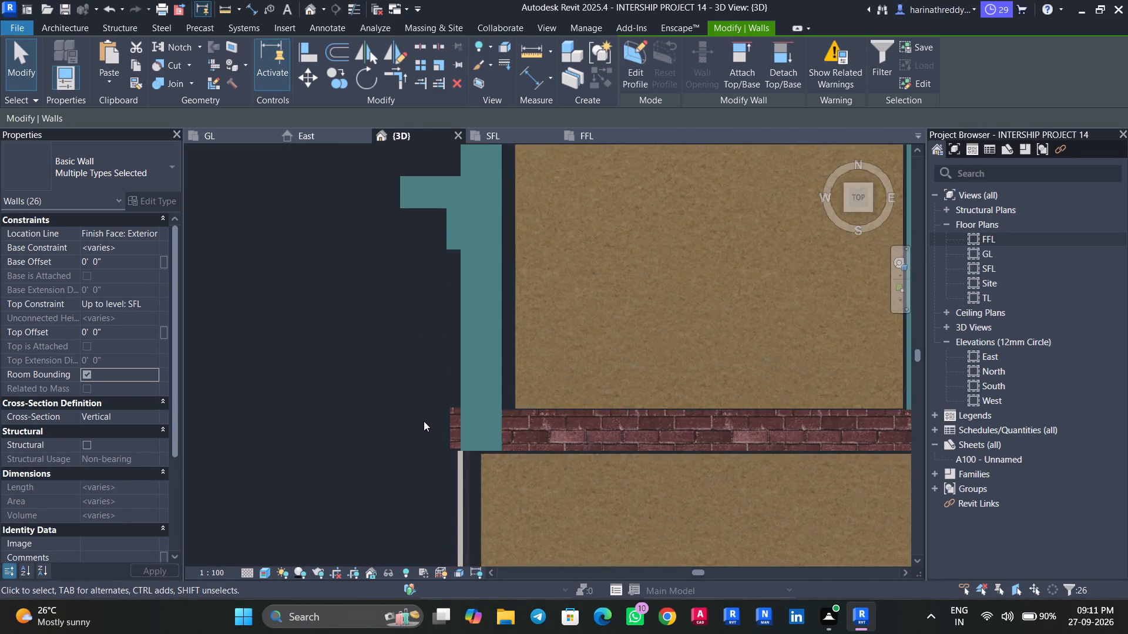
scroll(424, 421, up, 2)
ctrl+click(486, 430)
scroll(482, 429, down, 8)
middle_drag(461, 424, 412, 478)
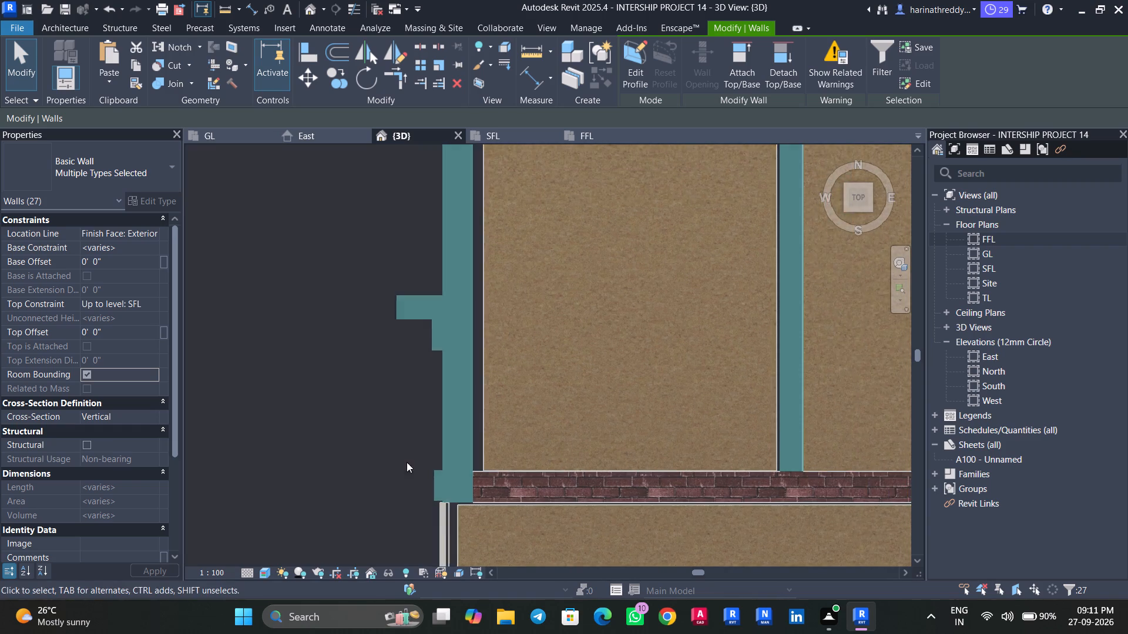
Add the south-west balcony's west storefront curtain wall, its two corner wall pieces and the cross wall on its north side to the selection.
scroll(408, 453, down, 4)
middle_drag(409, 450, 449, 324)
scroll(431, 381, up, 1)
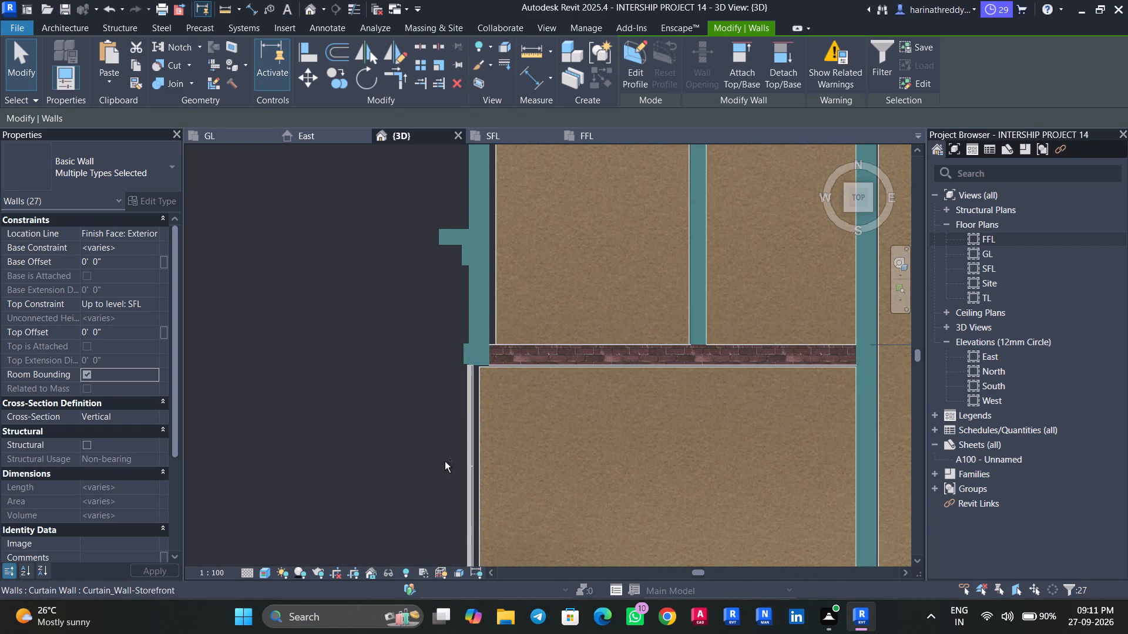
ctrl+click(455, 456)
scroll(435, 451, down, 6)
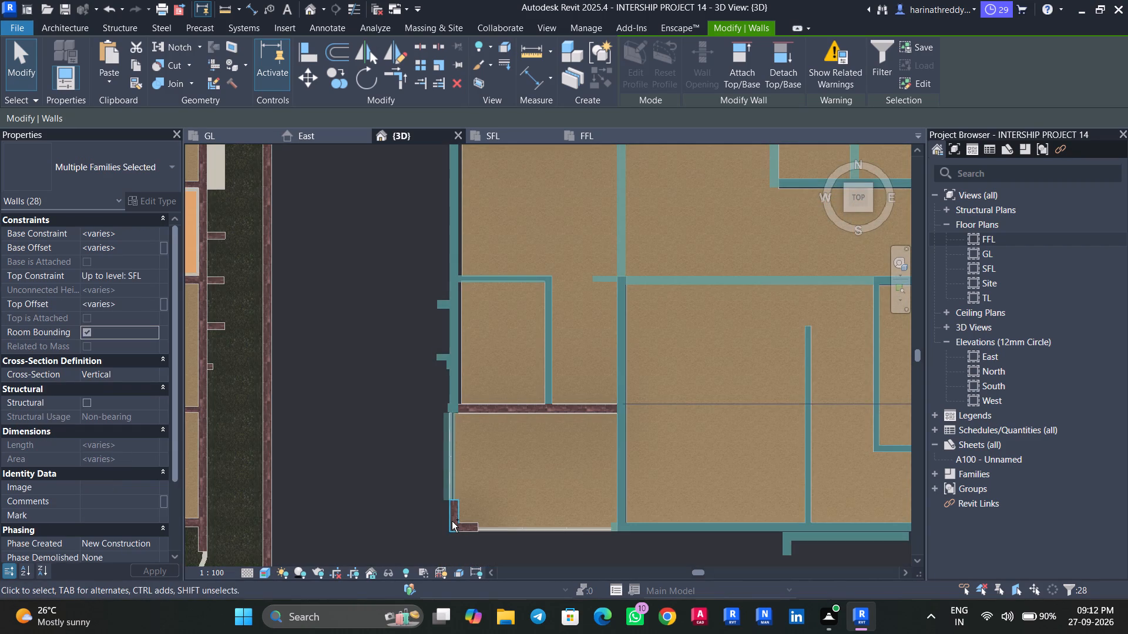
ctrl+click(452, 521)
scroll(450, 510, up, 10)
ctrl+click(452, 506)
scroll(452, 506, down, 5)
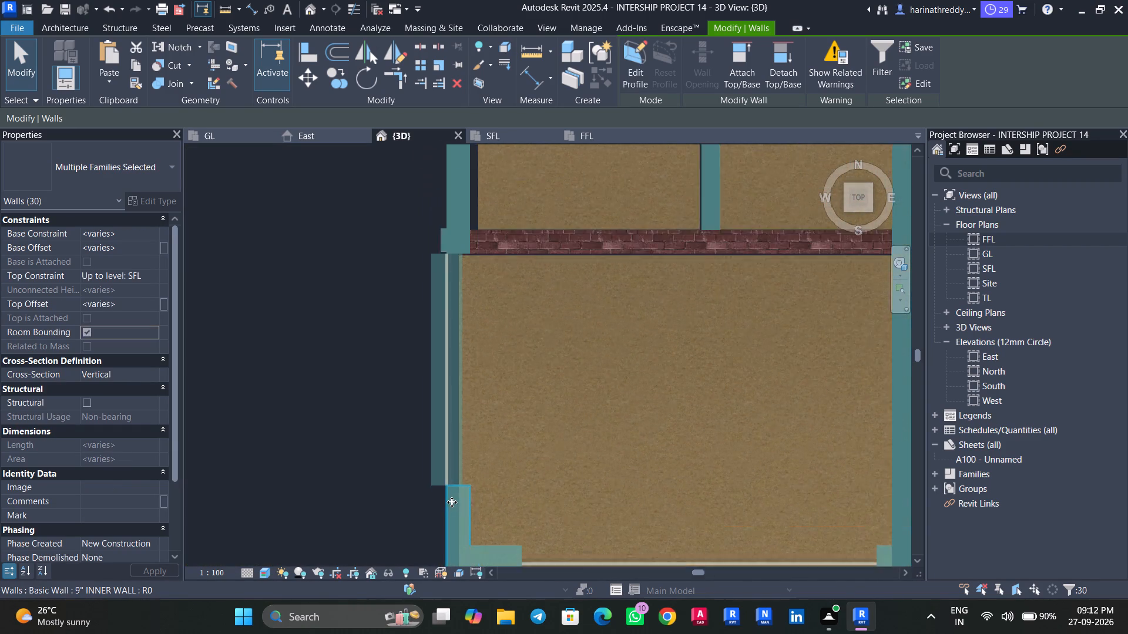
scroll(452, 502, down, 6)
scroll(495, 416, up, 8)
ctrl+click(496, 414)
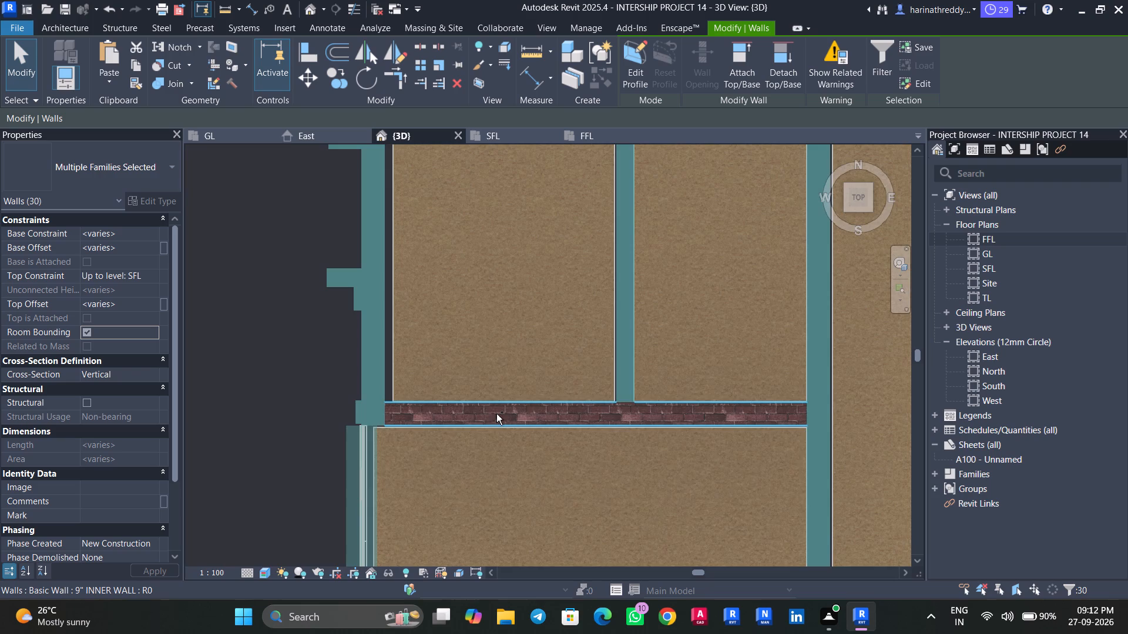
Add the three brick walls on the south, east and north sides of the narrow west balcony to the selection.
scroll(545, 414, down, 12)
middle_drag(551, 364, 555, 498)
scroll(536, 388, up, 12)
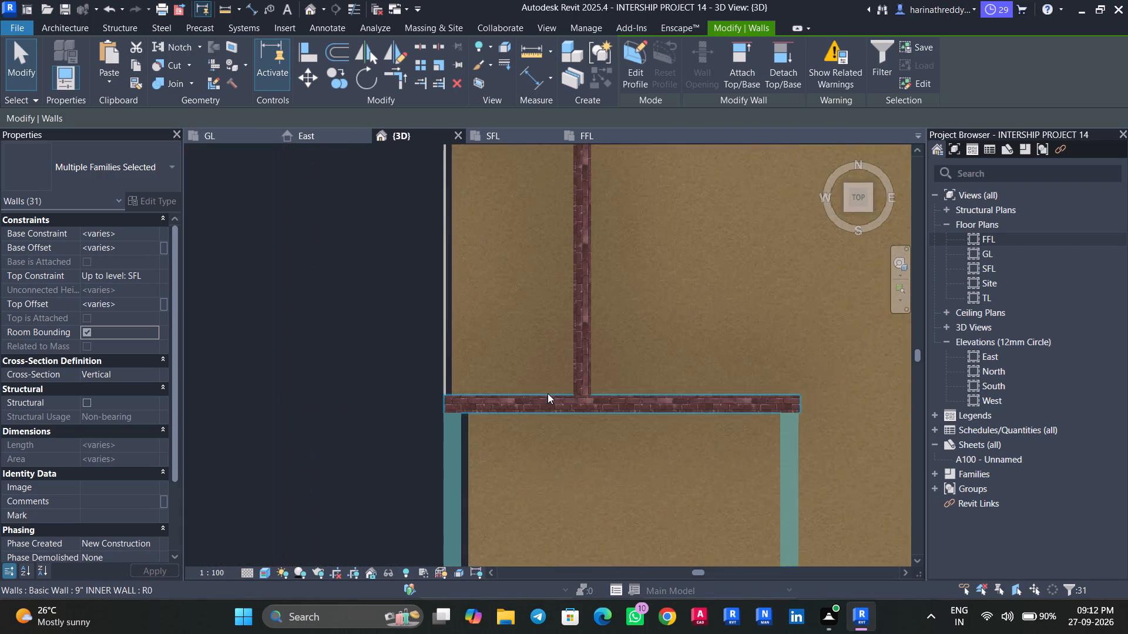
scroll(548, 393, up, 2)
ctrl+click(535, 412)
ctrl+click(607, 359)
scroll(576, 406, down, 7)
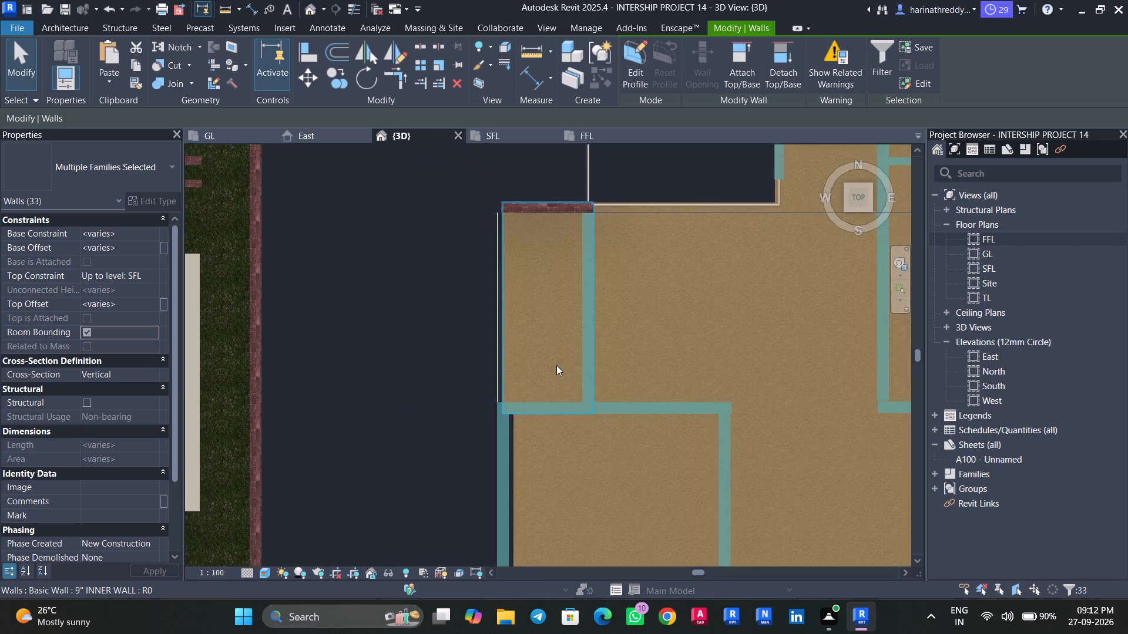
middle_drag(556, 381, 549, 521)
scroll(535, 392, up, 6)
ctrl+click(549, 296)
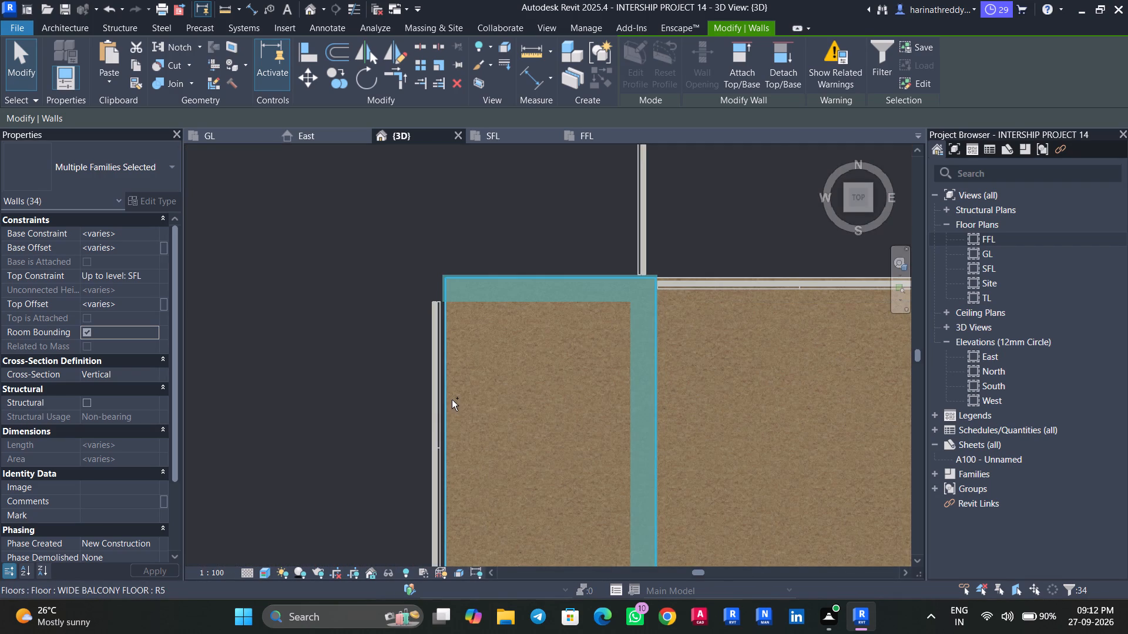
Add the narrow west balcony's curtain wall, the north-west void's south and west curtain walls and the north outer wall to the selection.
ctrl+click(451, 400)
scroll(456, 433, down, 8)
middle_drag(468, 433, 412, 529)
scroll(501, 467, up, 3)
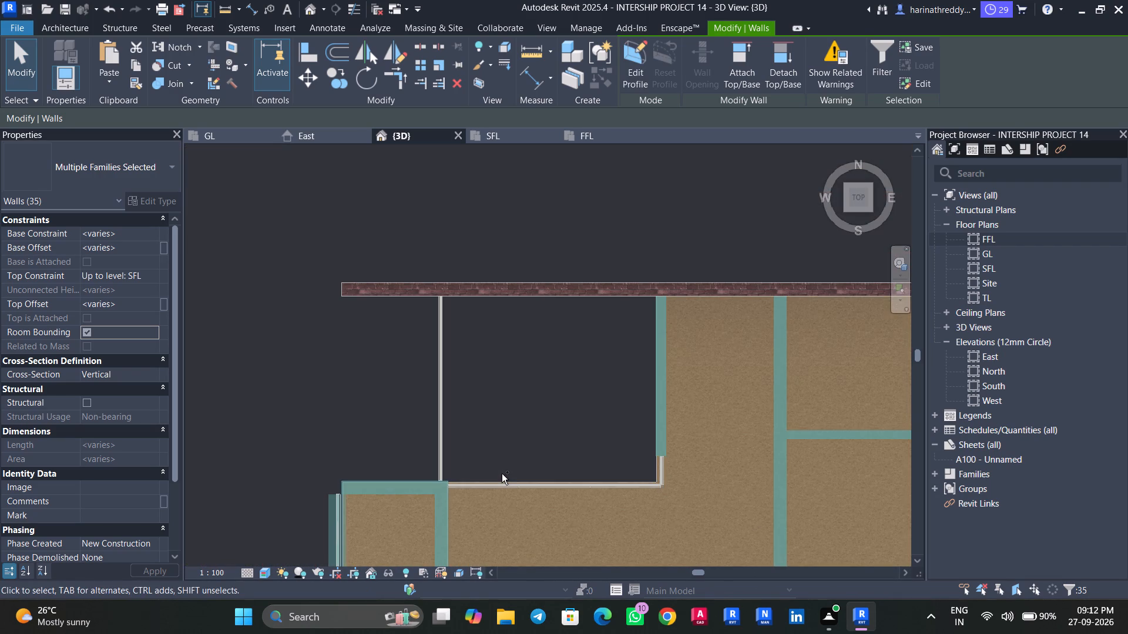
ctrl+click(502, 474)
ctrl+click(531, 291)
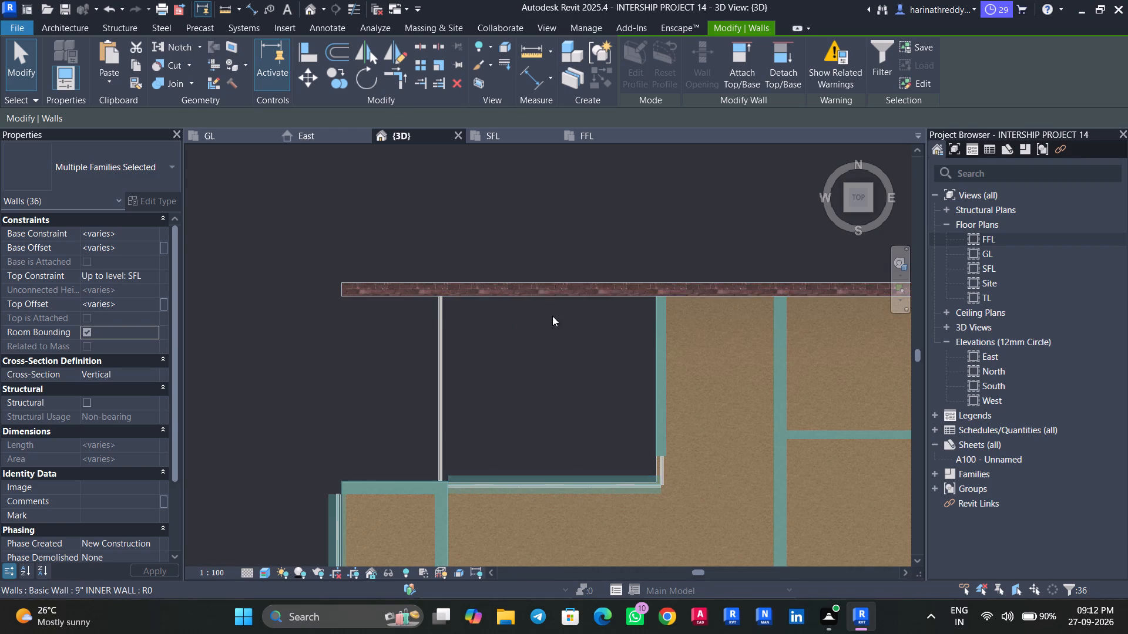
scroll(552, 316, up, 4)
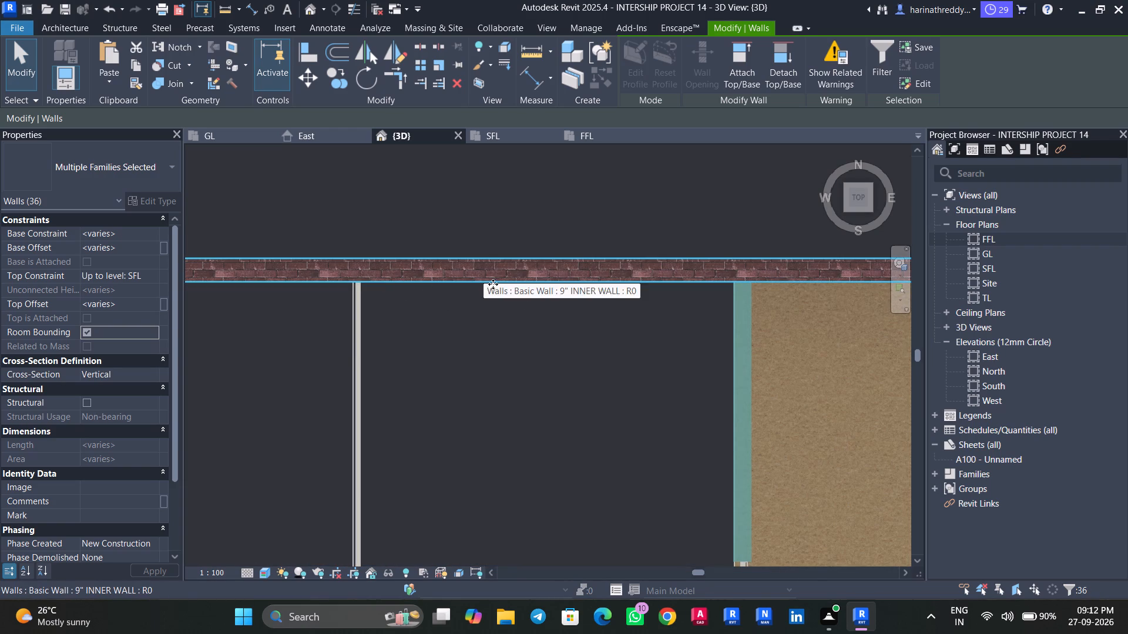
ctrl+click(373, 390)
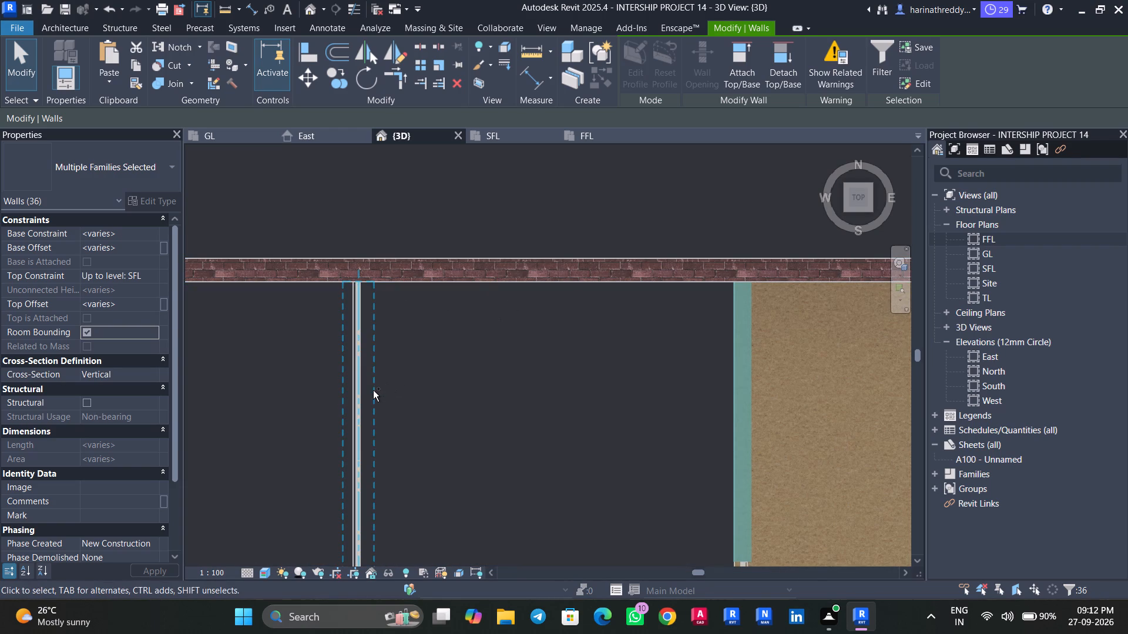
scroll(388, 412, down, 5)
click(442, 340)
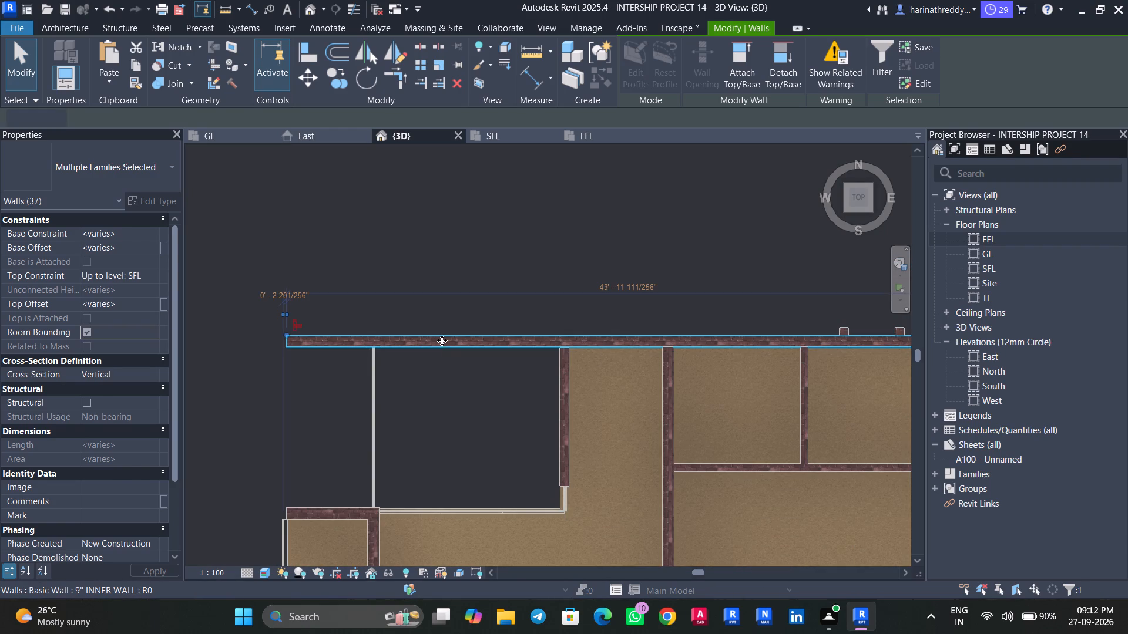
Window-select the first-floor block's walls and curtain walls, extending the selection over its southern half.
scroll(438, 383, down, 5)
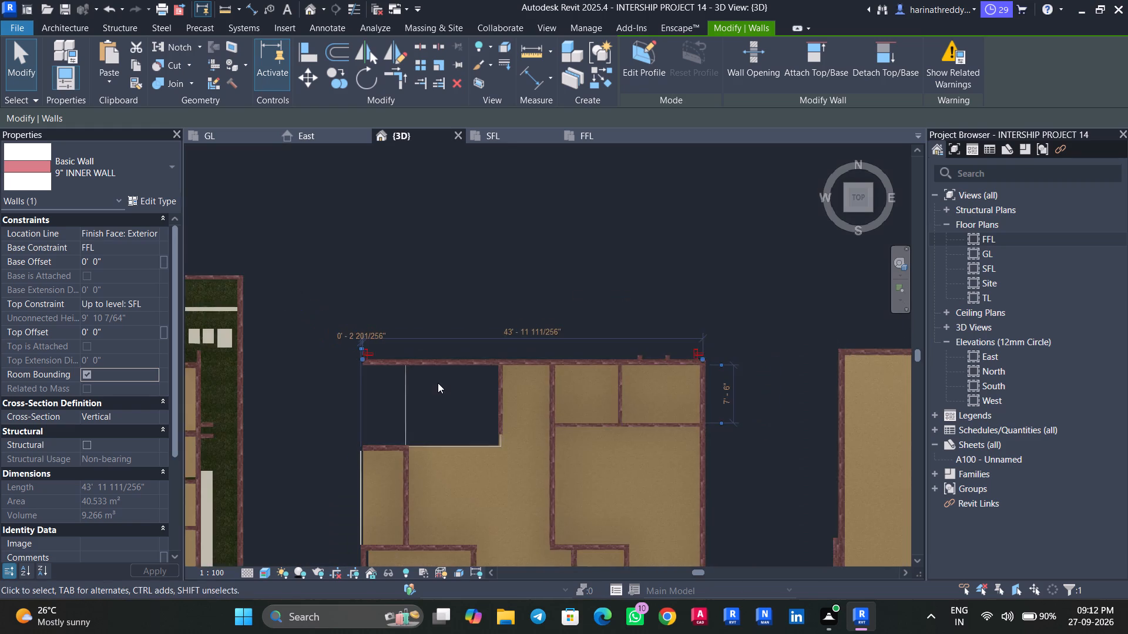
scroll(438, 383, down, 4)
drag(374, 342, 607, 568)
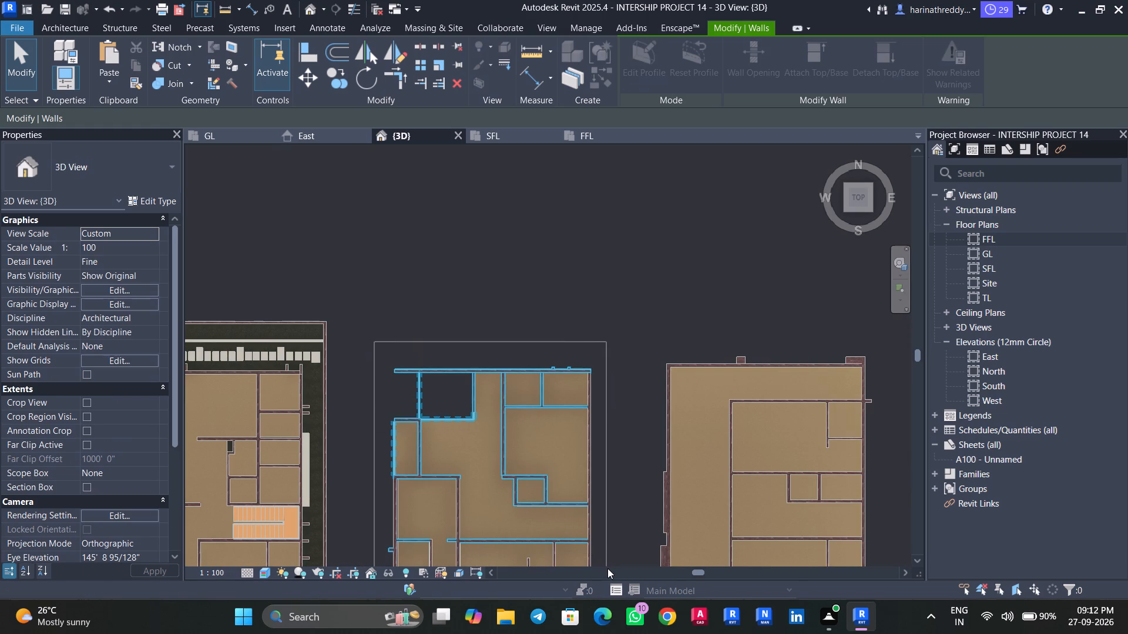
drag(607, 568, 614, 599)
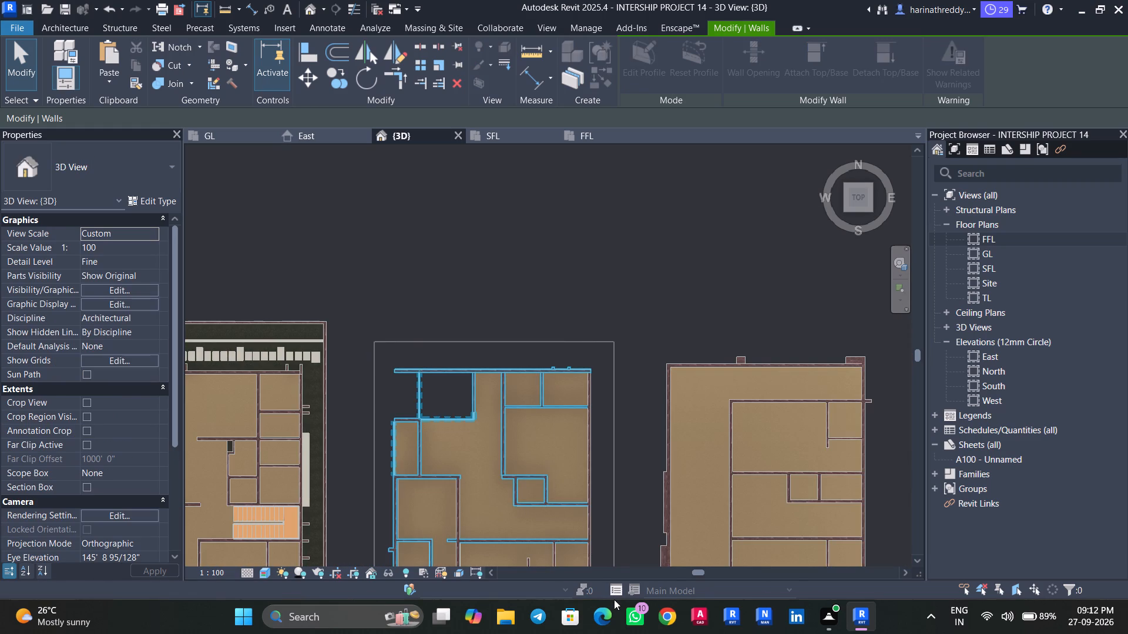
drag(614, 599, 614, 598)
middle_drag(621, 518, 633, 351)
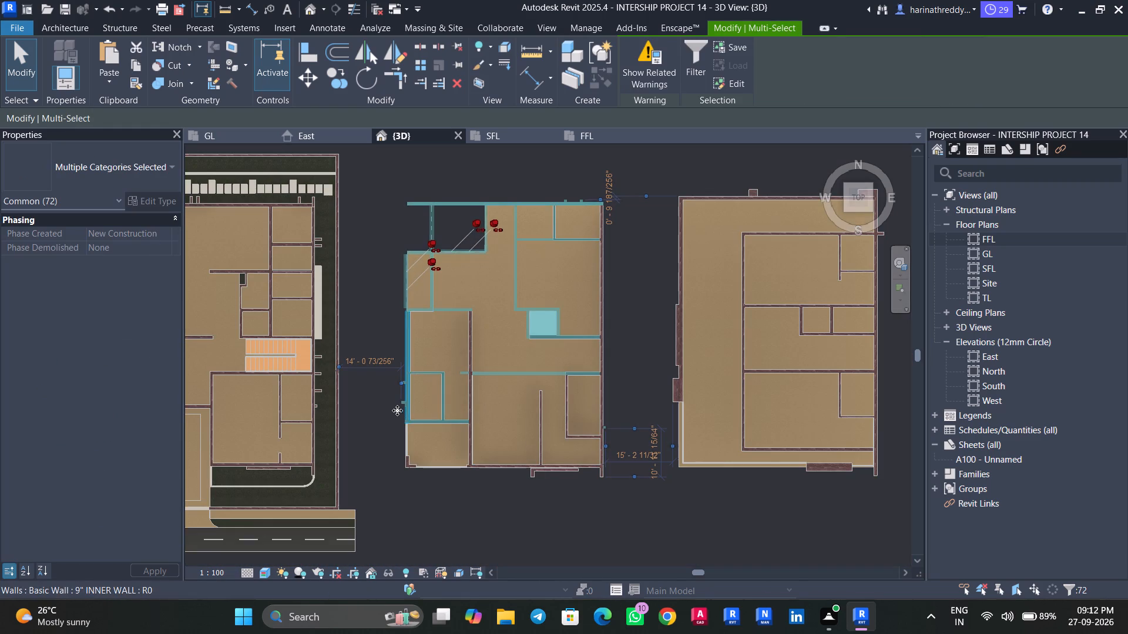
ctrl+drag(387, 402, 627, 521)
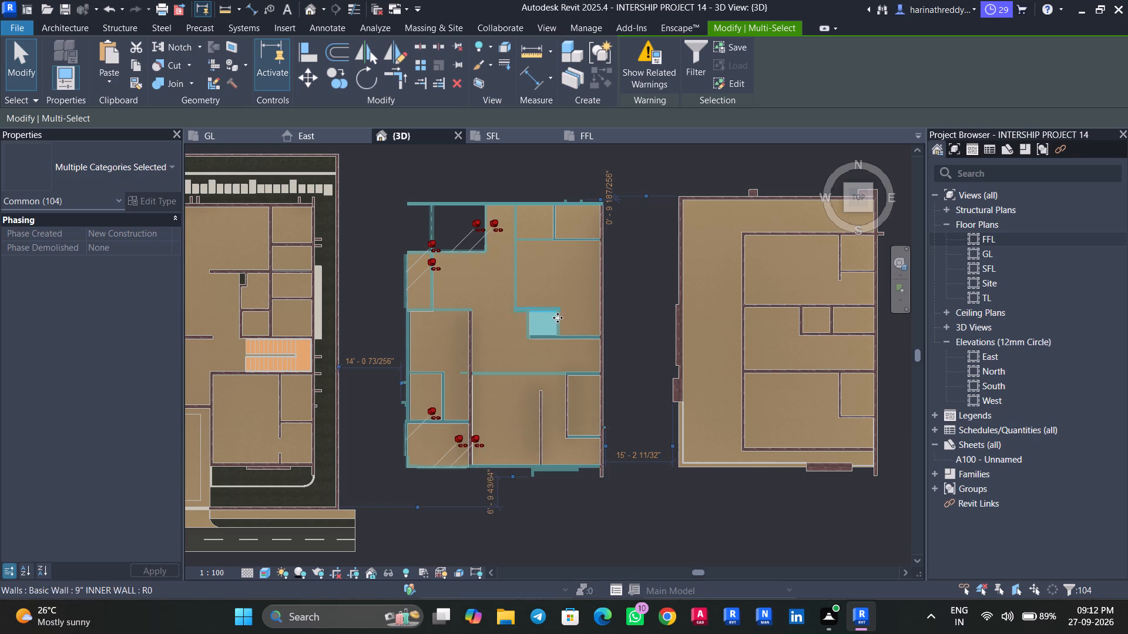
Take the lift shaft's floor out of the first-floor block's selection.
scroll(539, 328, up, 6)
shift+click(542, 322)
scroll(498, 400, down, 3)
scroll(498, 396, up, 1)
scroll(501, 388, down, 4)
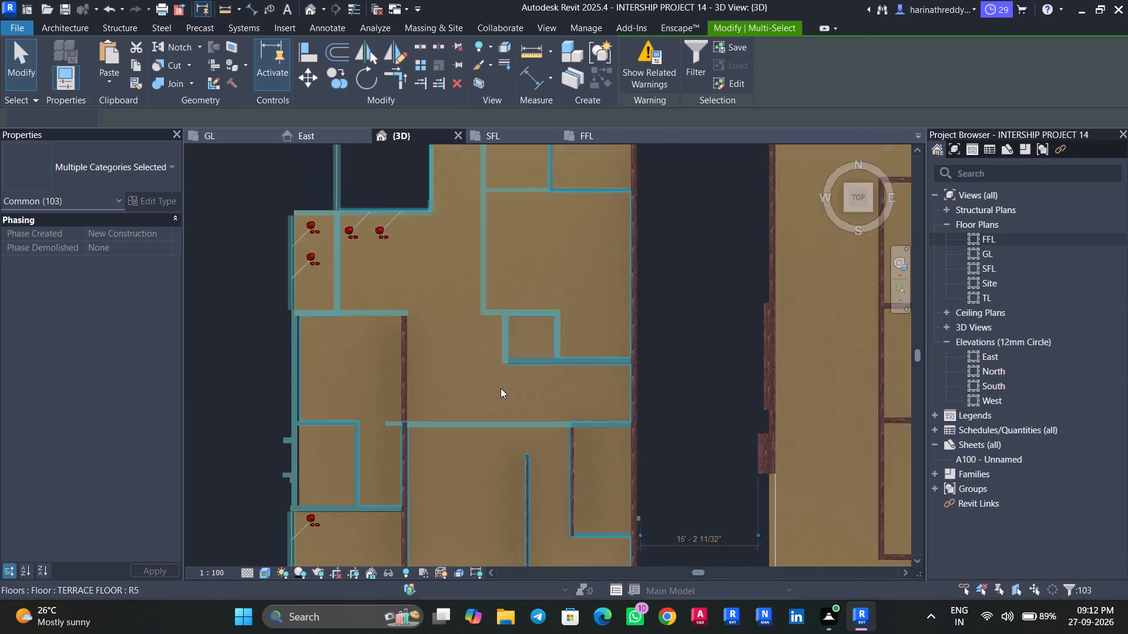
Extend the selection over the block's southern half again and add the 9" east outer wall.
scroll(501, 388, down, 1)
ctrl+drag(375, 331, 585, 521)
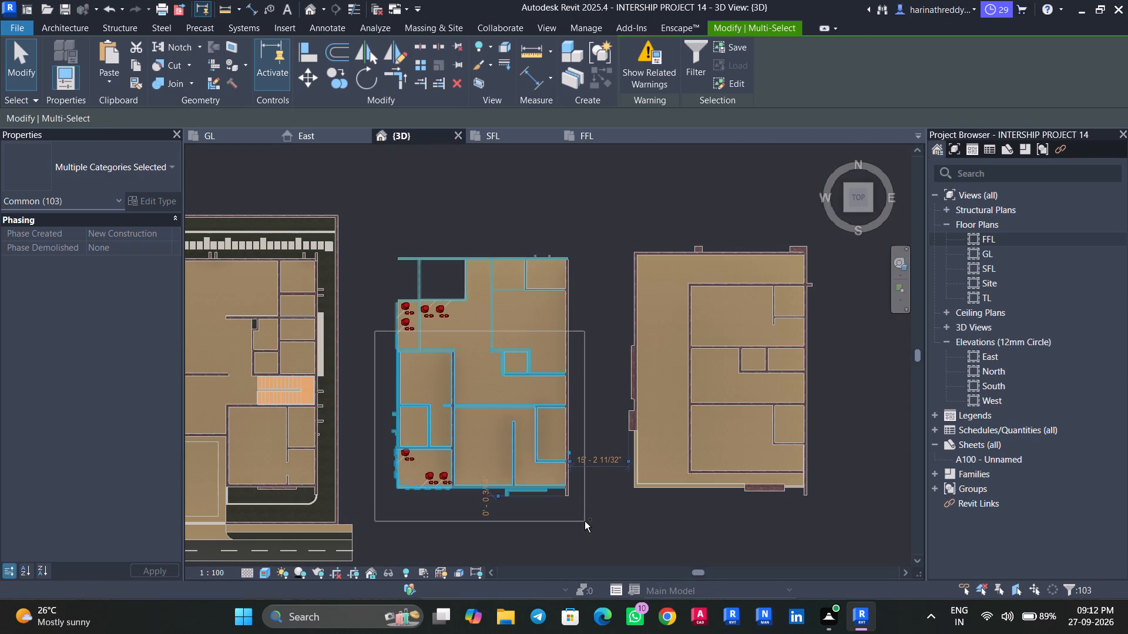
ctrl+drag(585, 521, 585, 523)
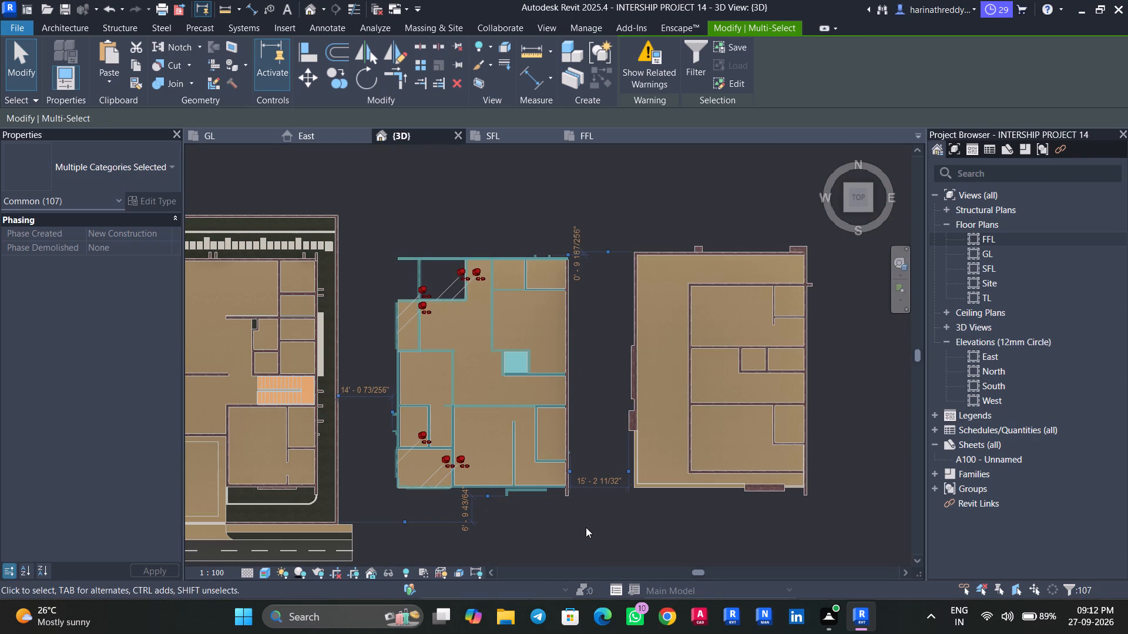
scroll(539, 463, up, 5)
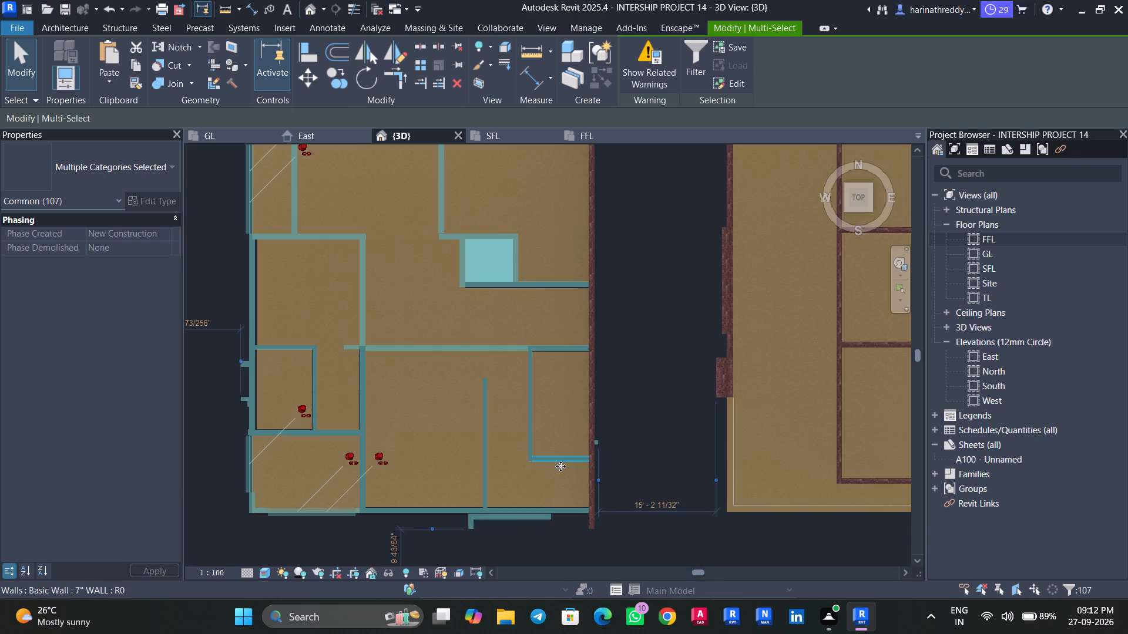
ctrl+click(591, 429)
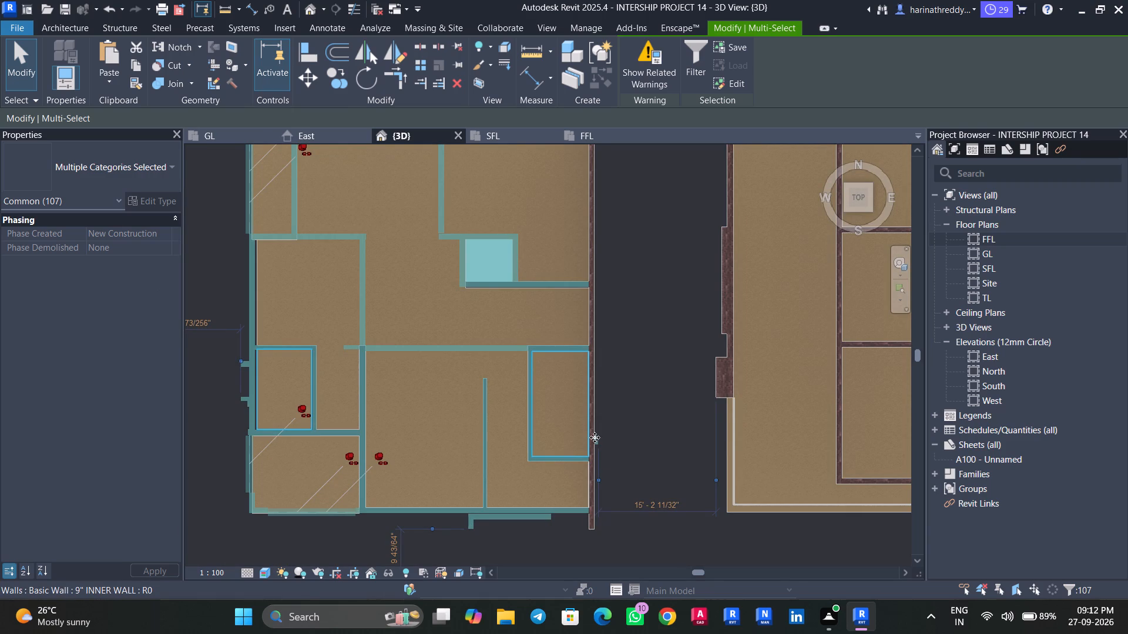
scroll(597, 425, up, 5)
shift+click(557, 423)
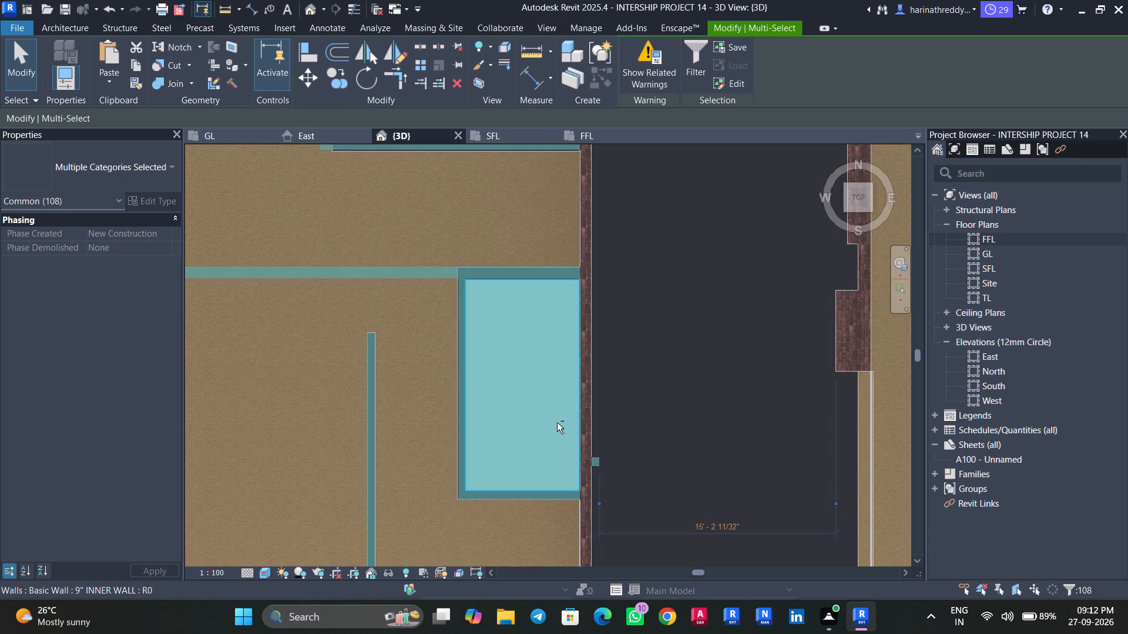
ctrl+click(589, 421)
scroll(588, 423, down, 7)
scroll(588, 421, up, 1)
scroll(588, 421, down, 1)
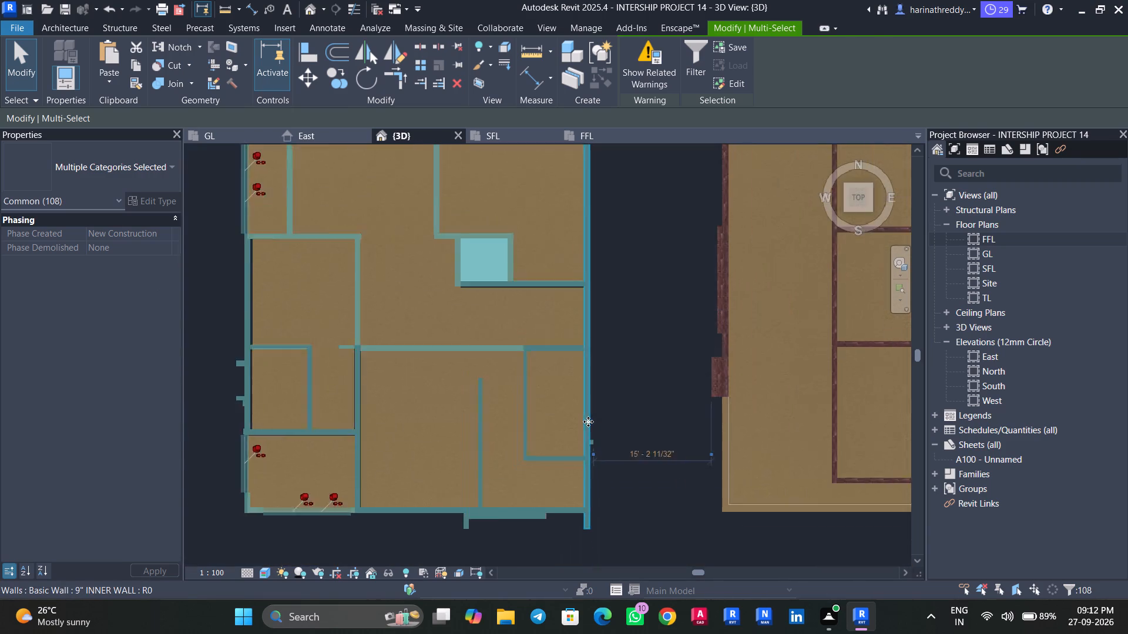
scroll(588, 421, down, 2)
Limit the edited properties to Walls and set the first-floor walls' base constraint to GL and top constraint to Up to level: FFL.
shift+middle_drag(603, 519, 731, 264)
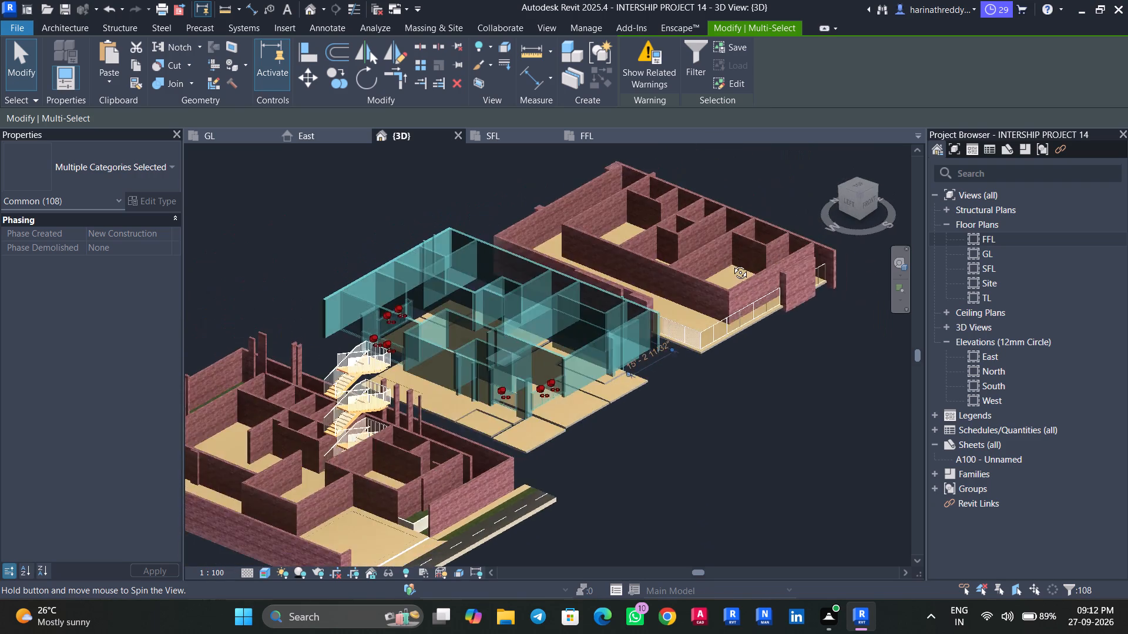
shift+middle_drag(731, 264, 780, 292)
scroll(780, 292, up, 1)
scroll(532, 358, up, 3)
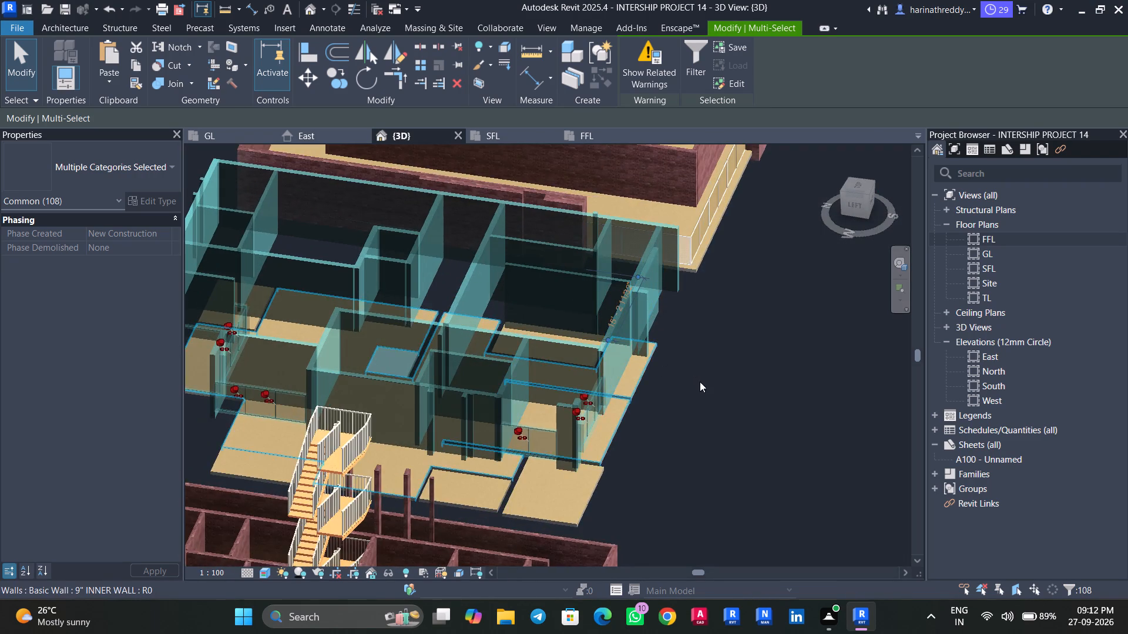
shift+middle_drag(702, 382, 677, 413)
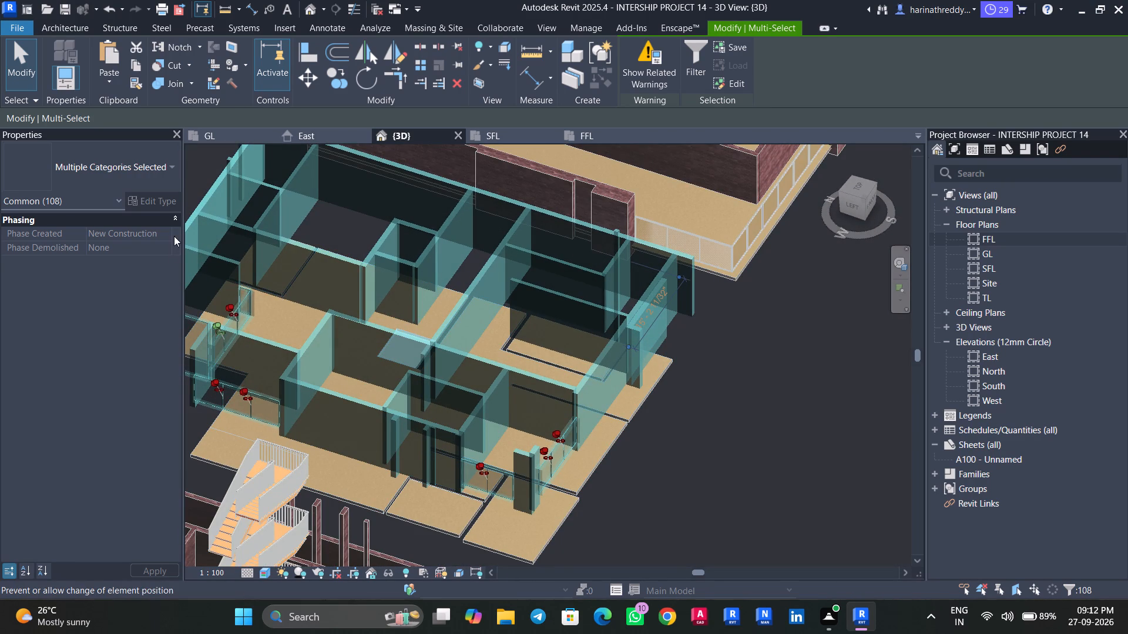
click(122, 201)
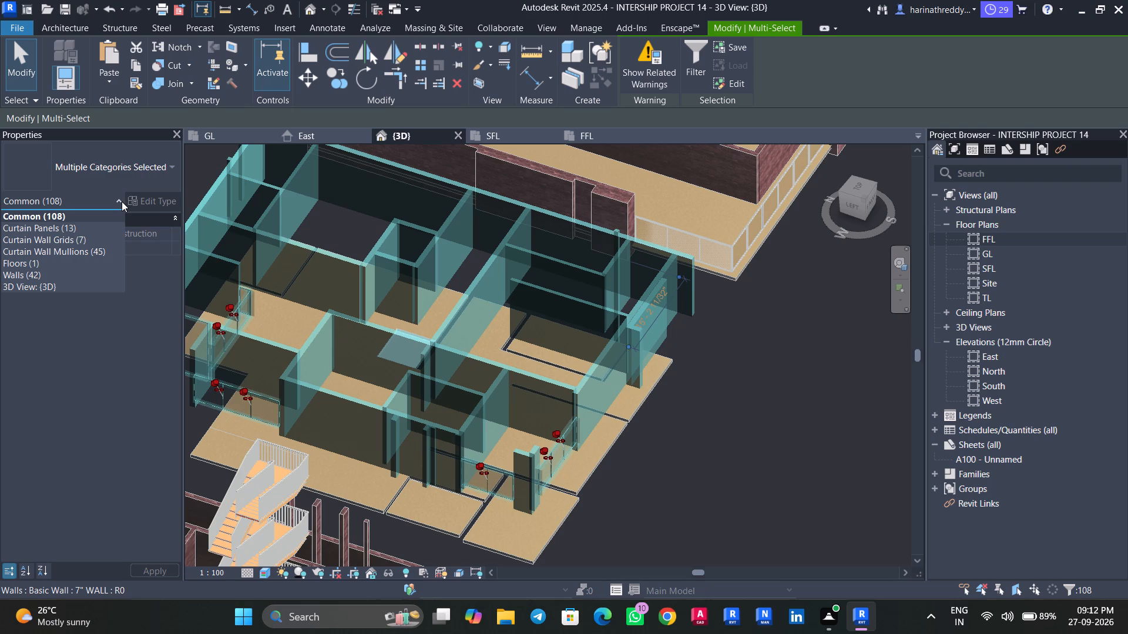
click(47, 275)
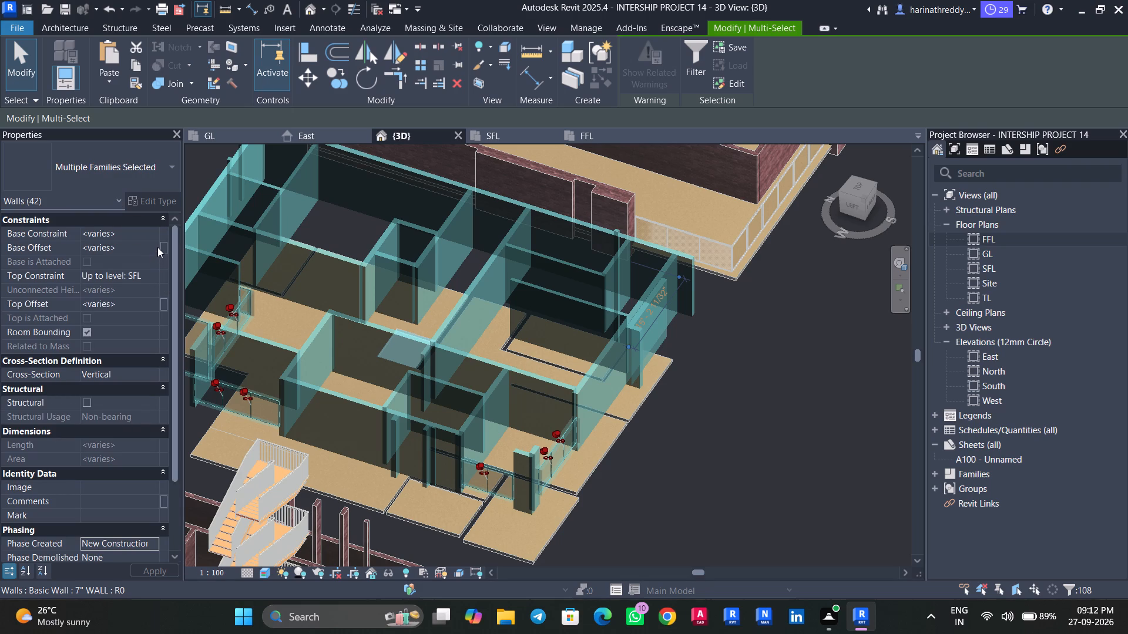
click(152, 233)
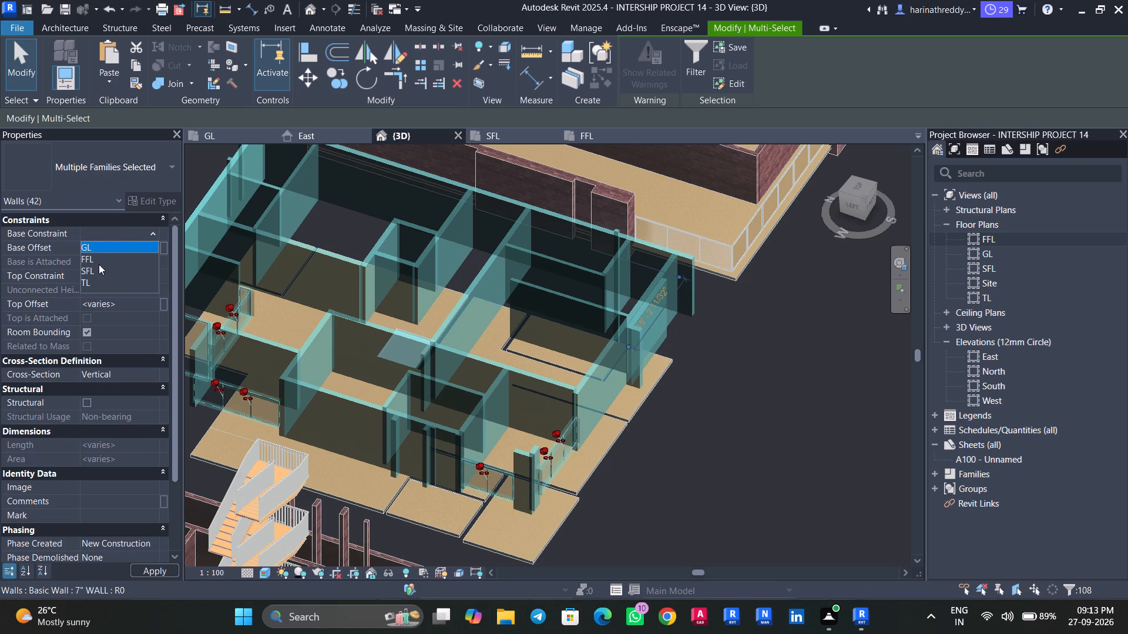
click(105, 247)
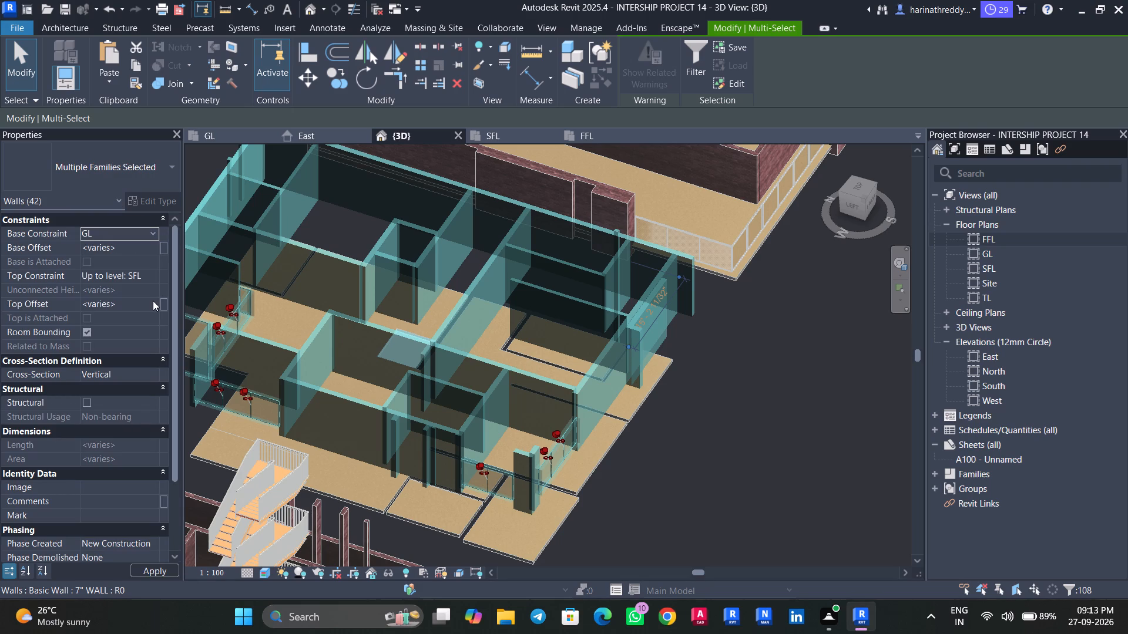
click(144, 272)
click(150, 275)
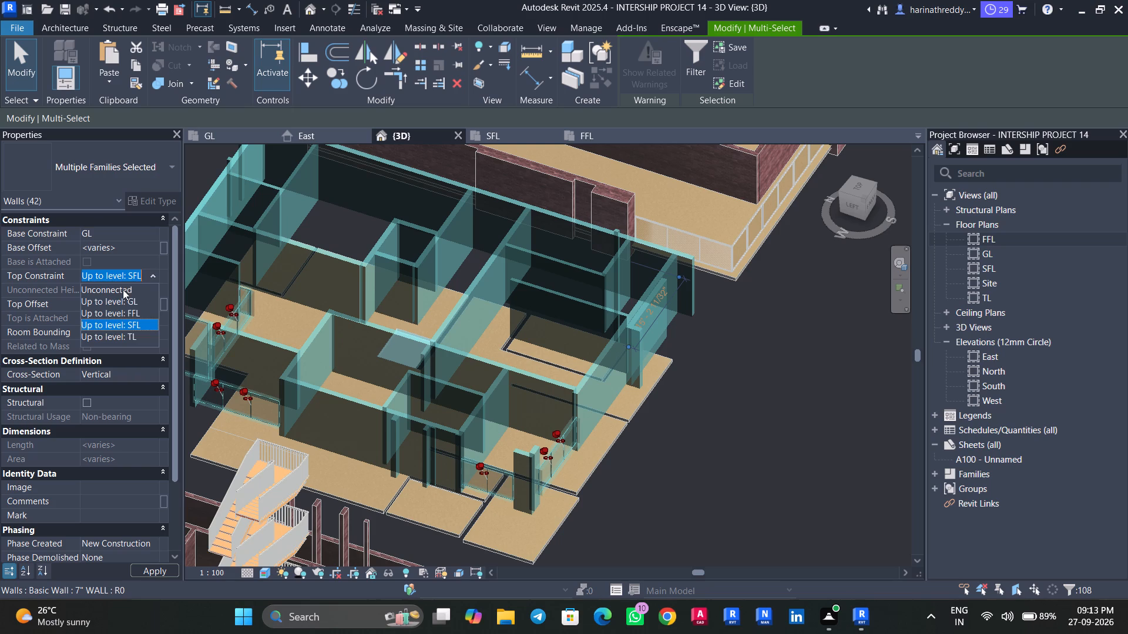
click(125, 309)
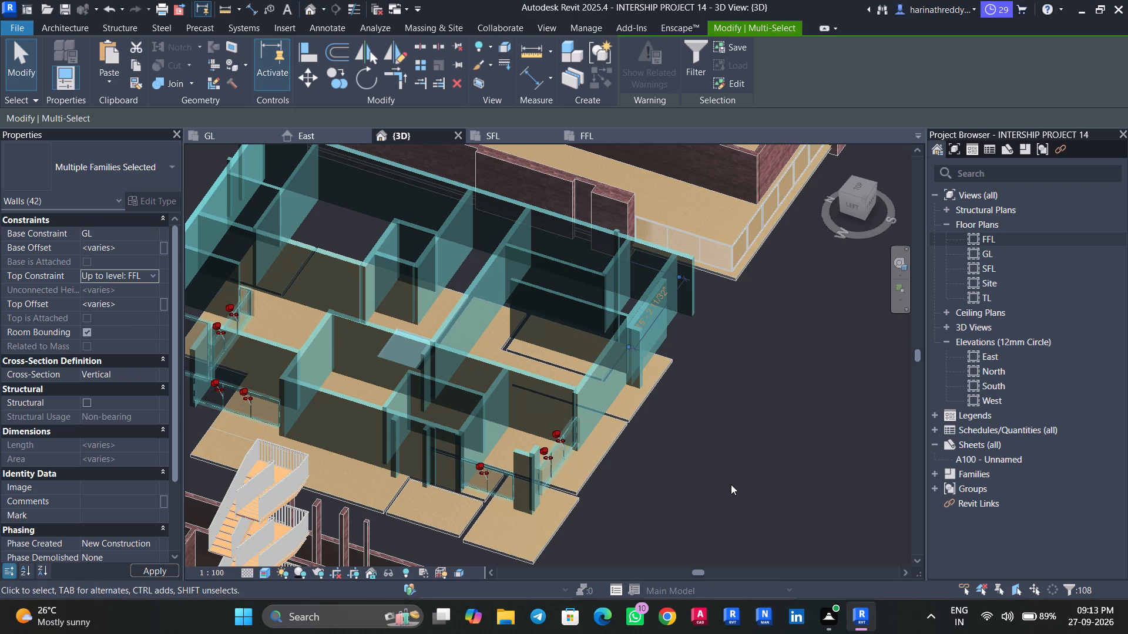
click(150, 569)
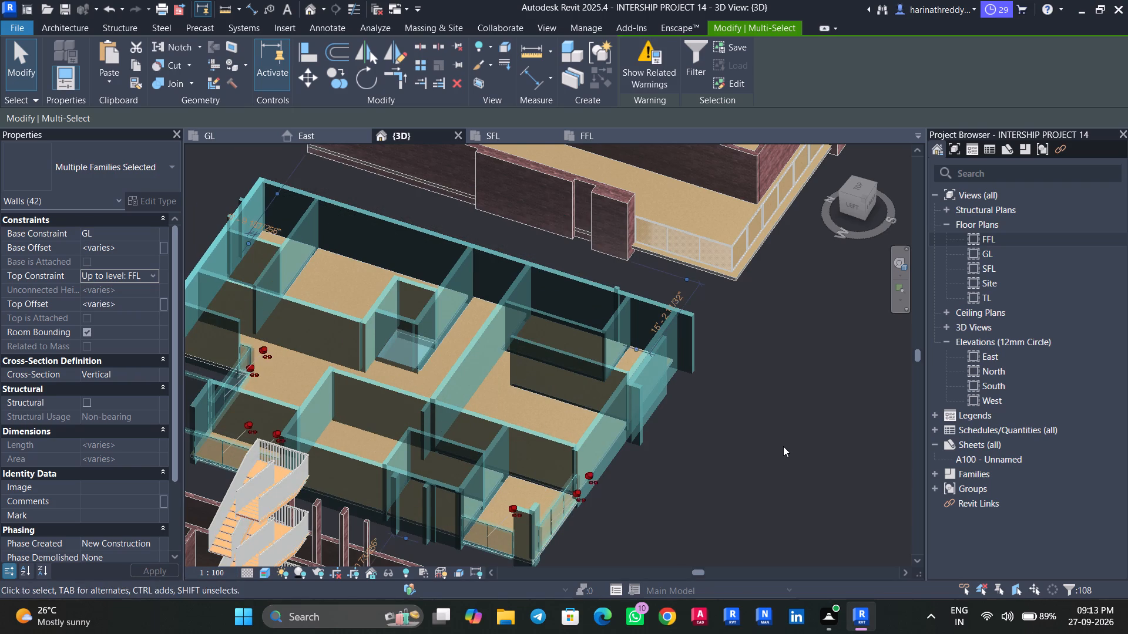
key(Escape)
Examine the first-floor block in 3D from below and above, checking how its walls meet the slabs and compare with the neighbouring blocks.
shift+middle_drag(798, 471, 727, 316)
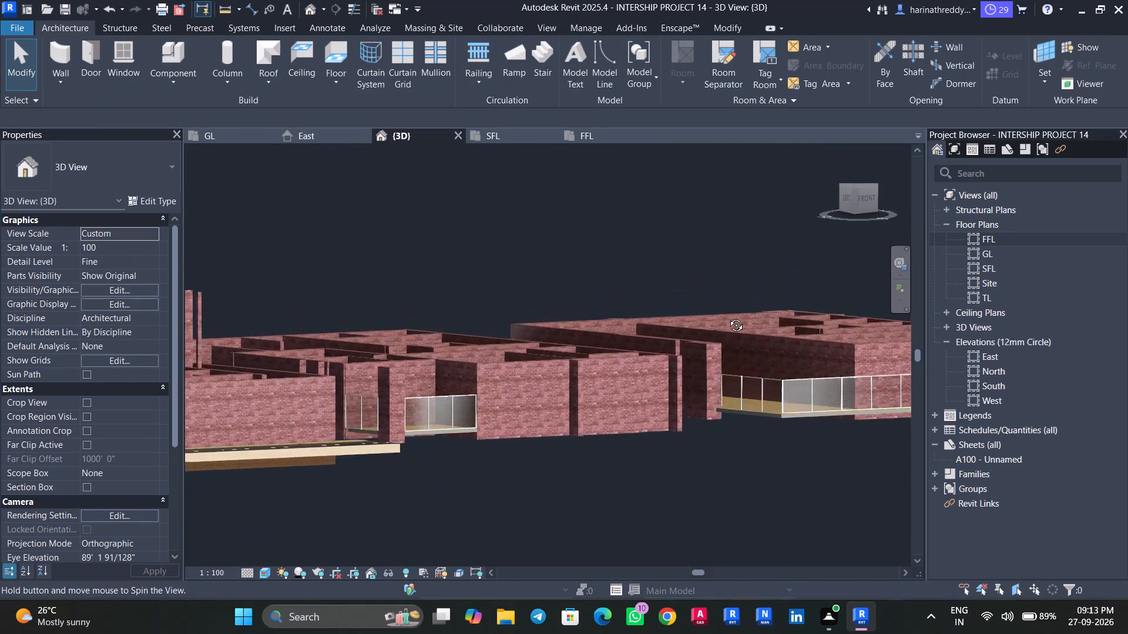
shift+middle_drag(727, 316, 605, 222)
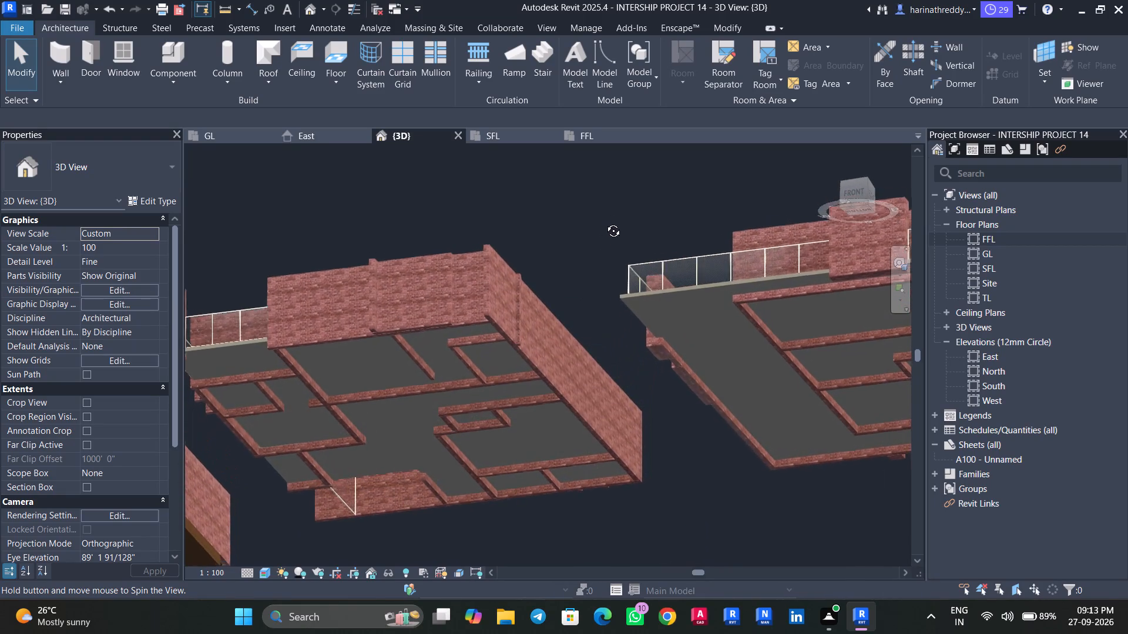
shift+middle_drag(605, 222, 706, 484)
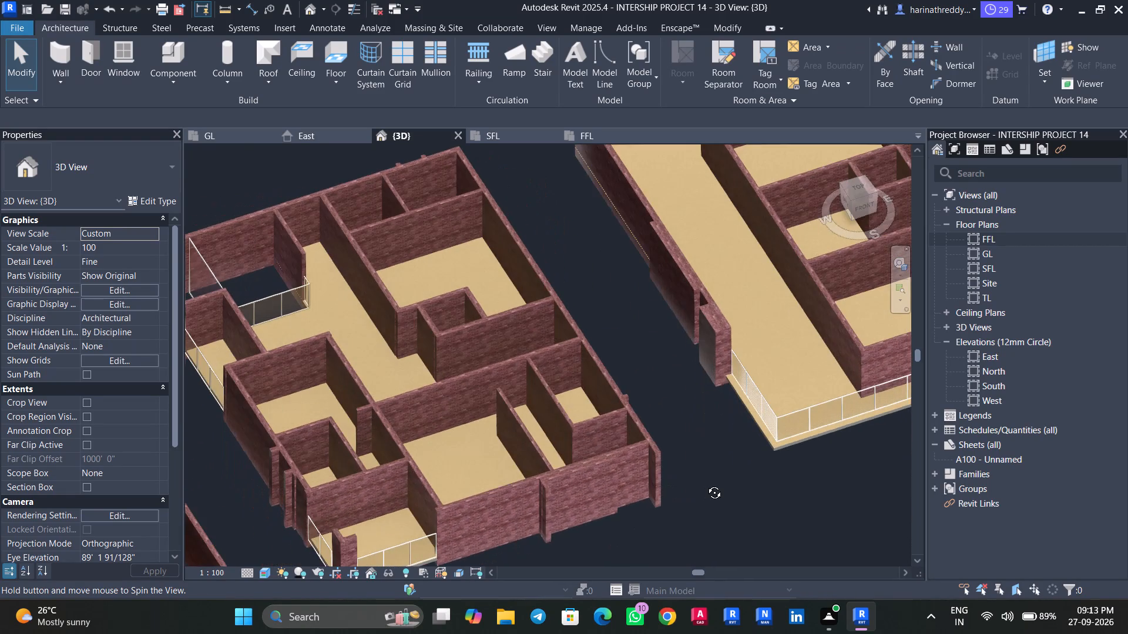
shift+middle_drag(706, 484, 709, 456)
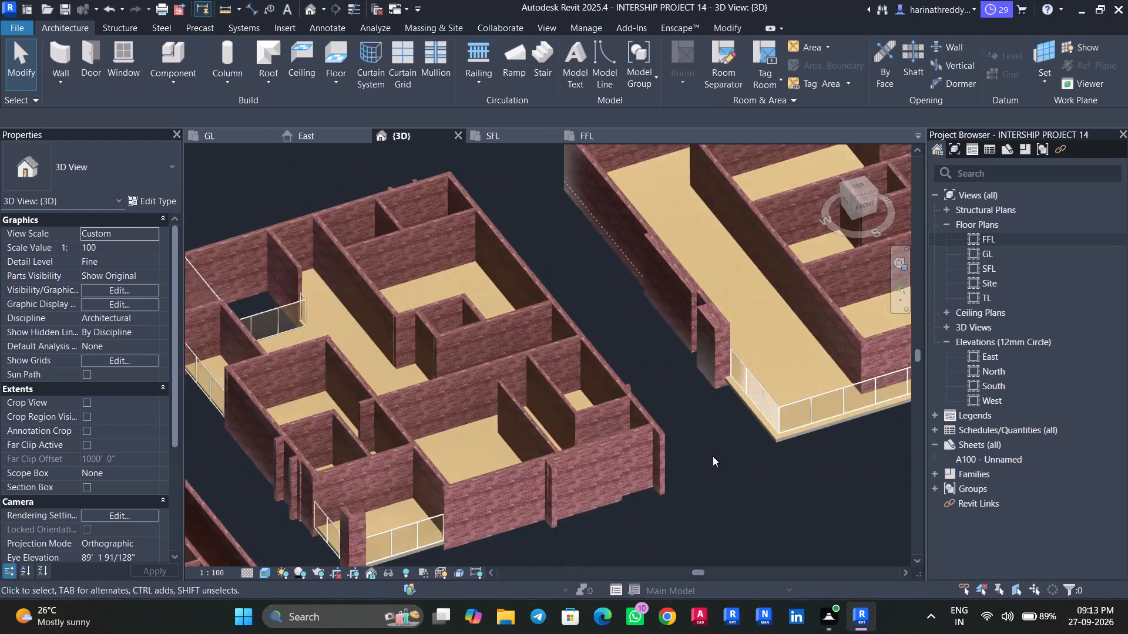
scroll(732, 456, up, 1)
middle_drag(732, 457, 630, 502)
scroll(627, 493, down, 8)
scroll(566, 526, up, 4)
middle_drag(572, 538, 717, 472)
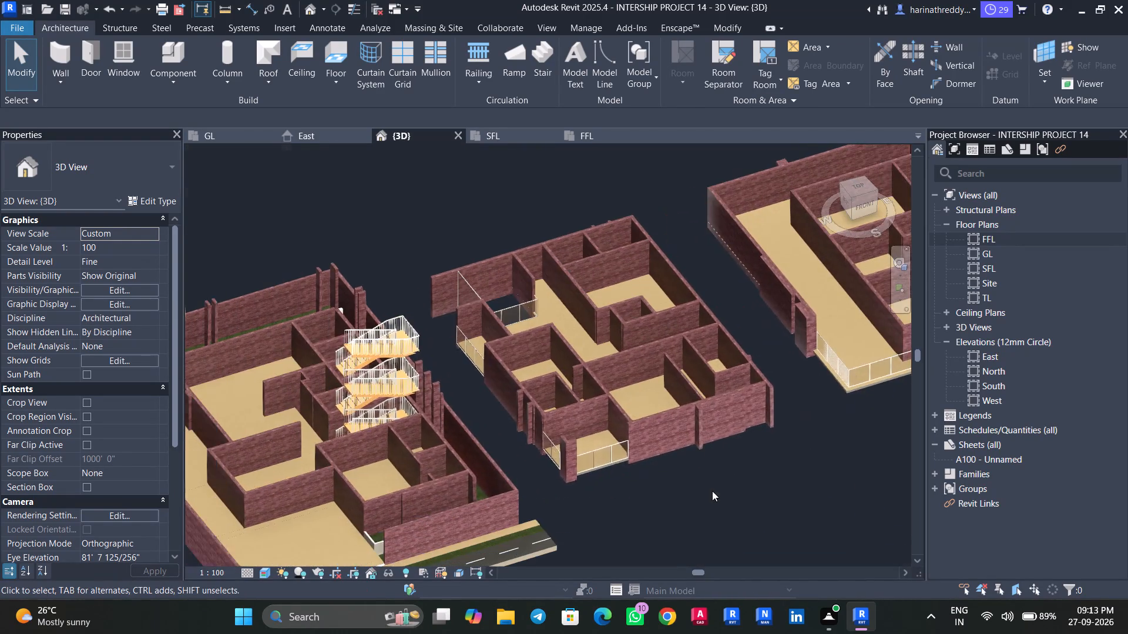
scroll(576, 496, up, 4)
middle_drag(576, 501, 776, 269)
scroll(364, 447, up, 6)
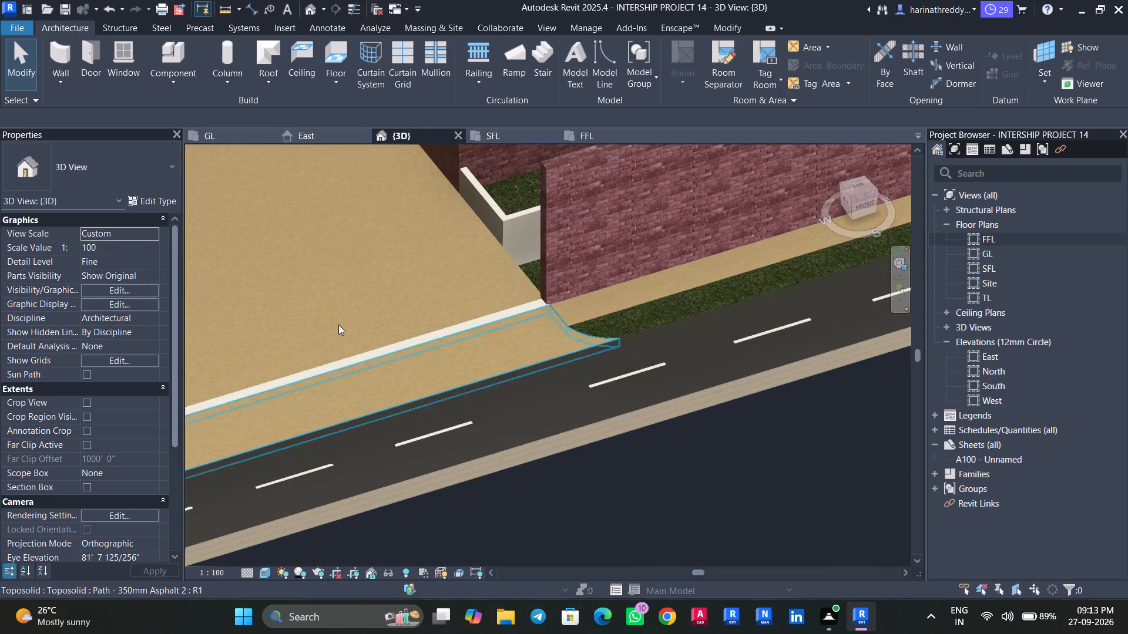
Open the GL floor plan and examine the ground-floor staircase area beside the lift.
click(230, 133)
middle_drag(348, 386, 402, 376)
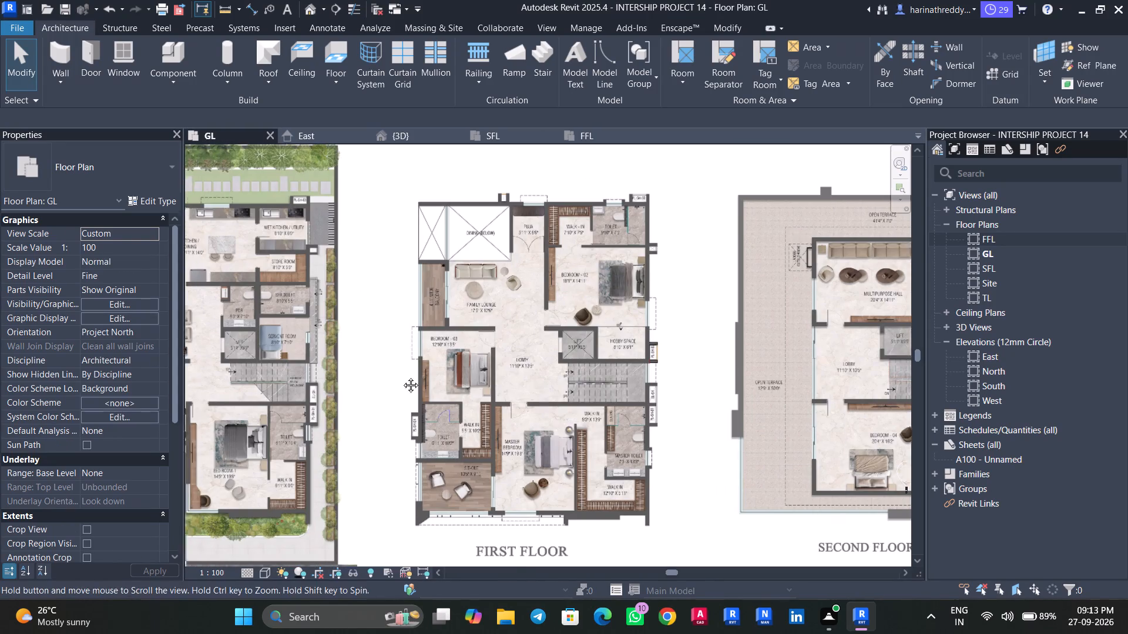
middle_drag(402, 376, 531, 340)
scroll(382, 345, up, 19)
scroll(362, 332, down, 8)
scroll(362, 332, up, 1)
scroll(362, 332, down, 2)
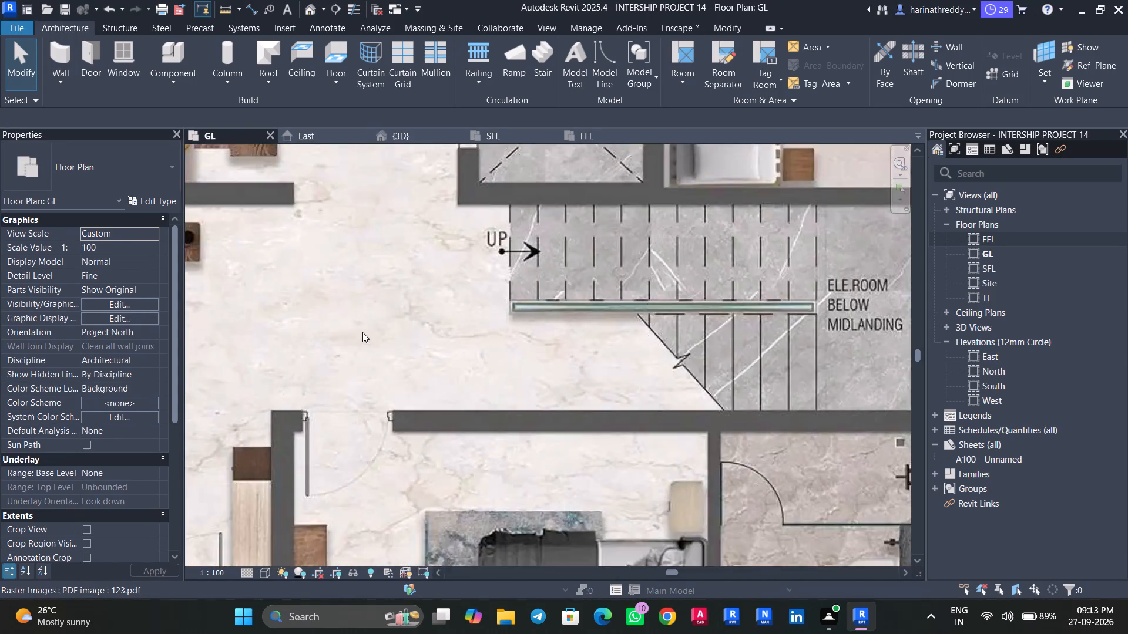
scroll(362, 332, down, 2)
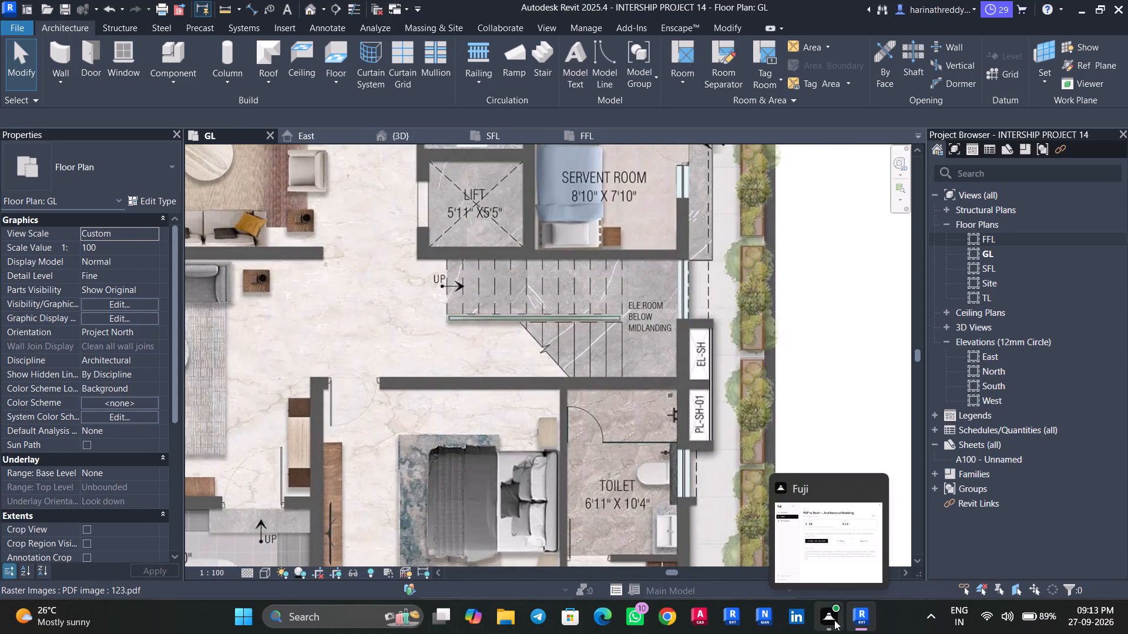
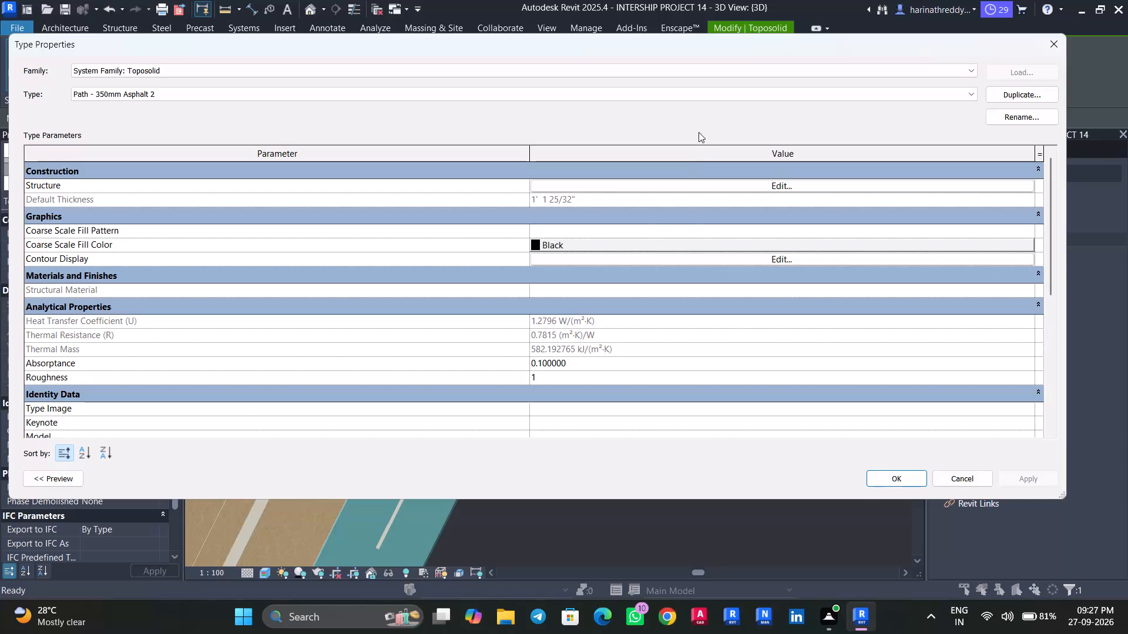
Create a new material named ROAD FLOOR for the Finish 1 layer of the Path - 350mm Asphalt 2 toposolid type.
click(711, 180)
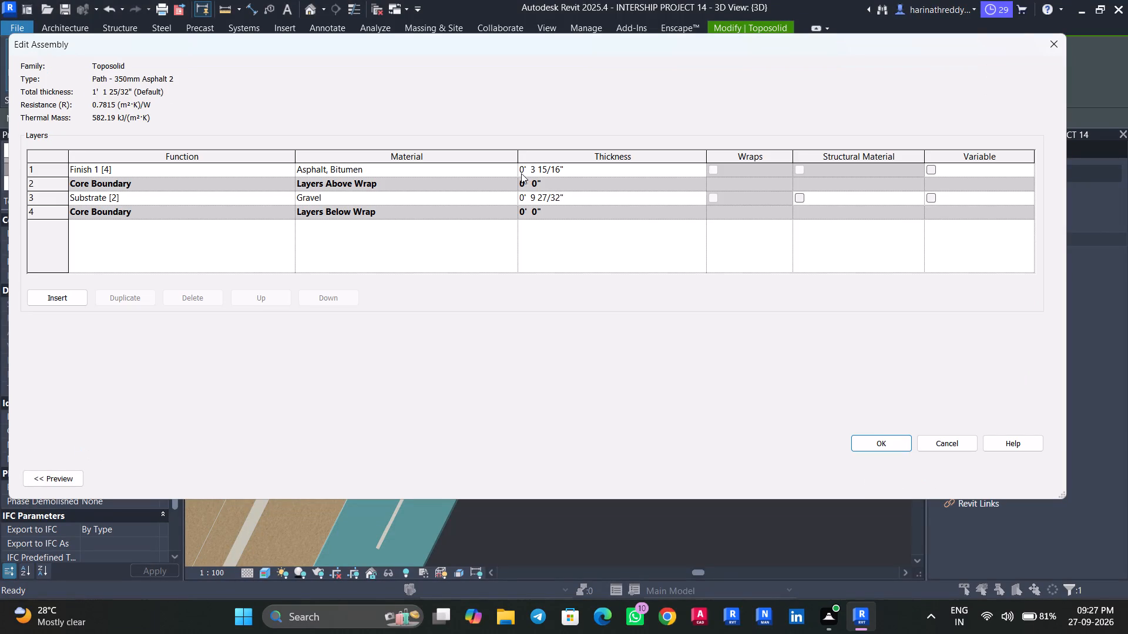
click(510, 170)
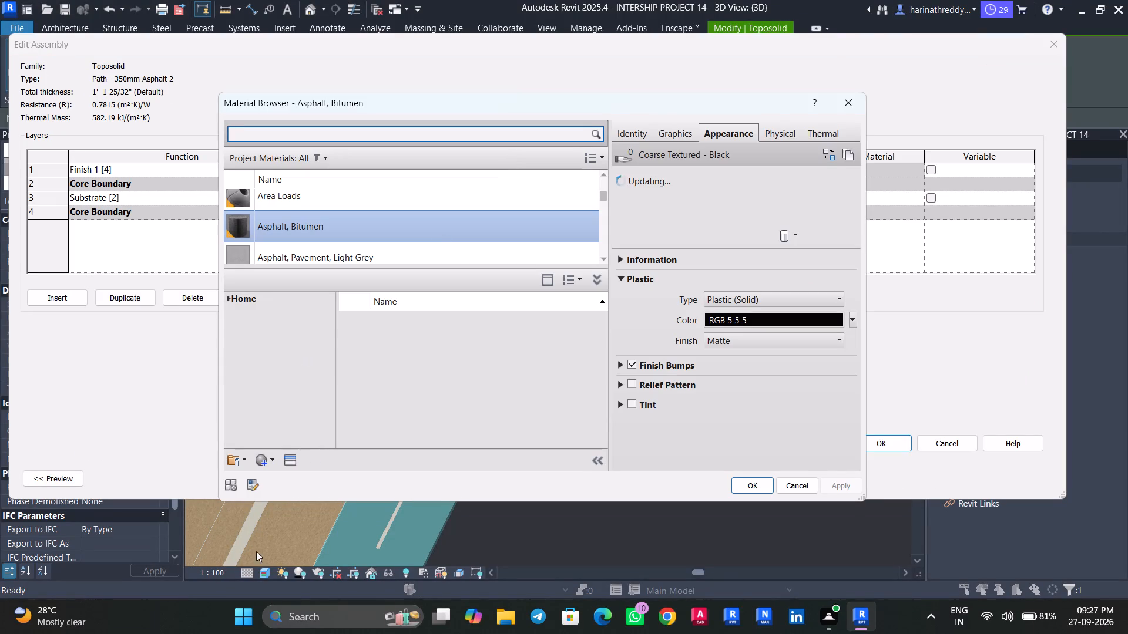
click(276, 458)
click(277, 481)
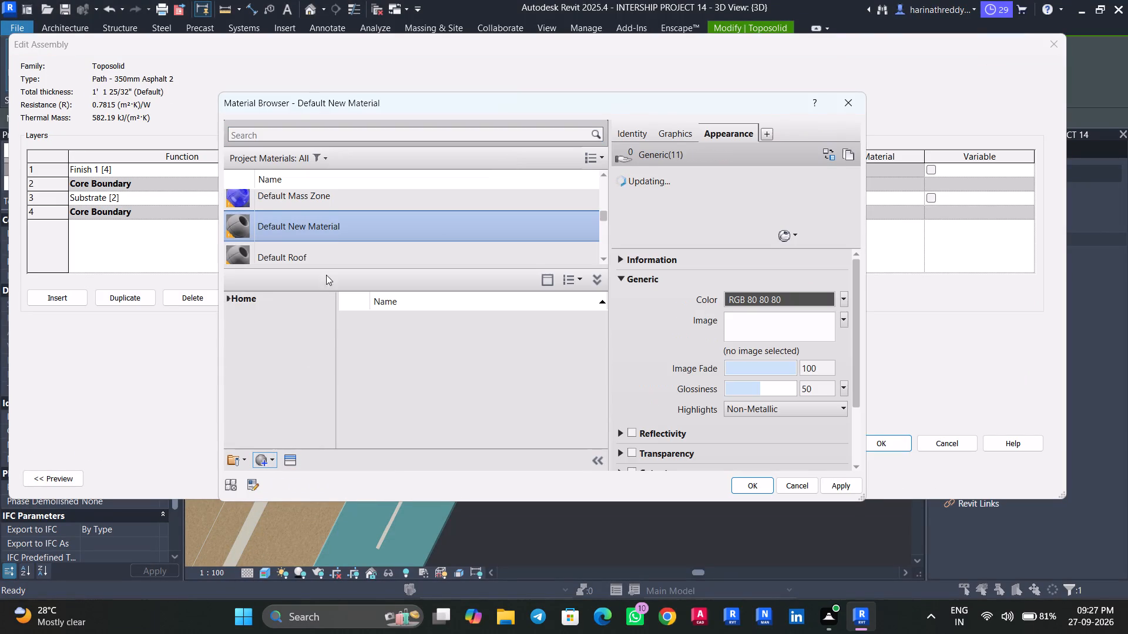
right_click(331, 219)
click(374, 279)
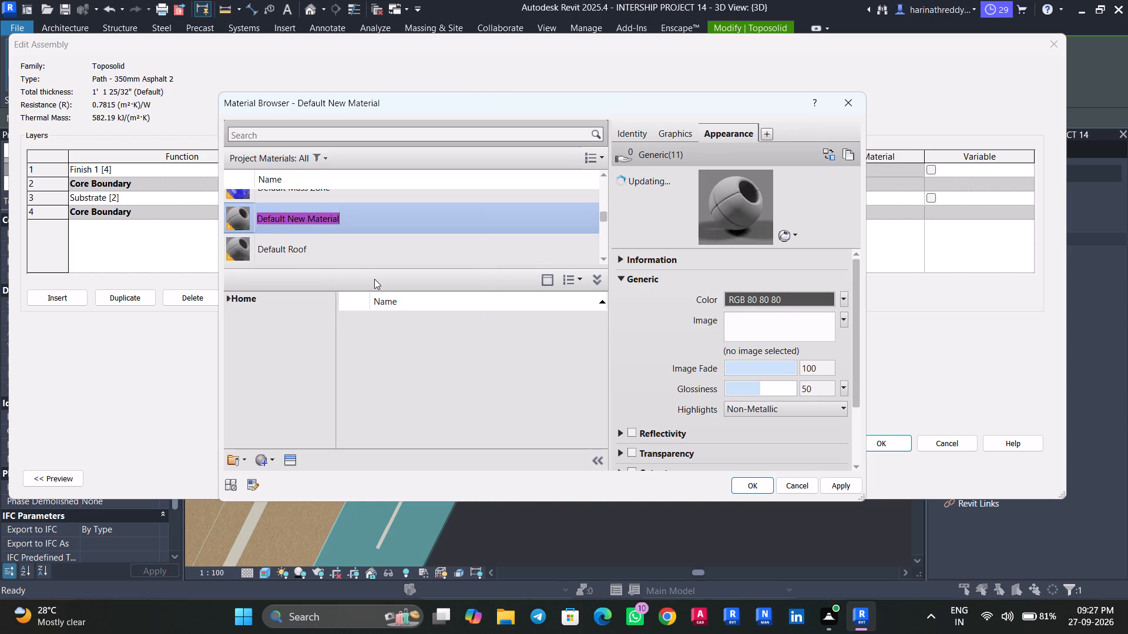
text(ROAD FLOOR)
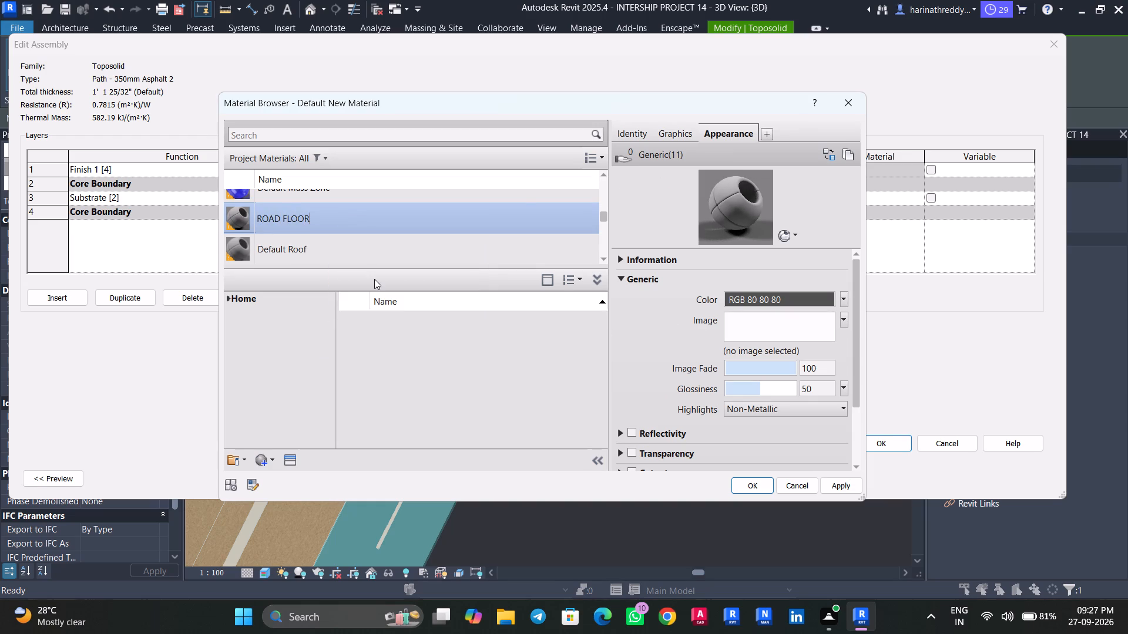
Assign ROAD FLOOR TEXTURE.jpg from Downloads as the appearance image of the ROAD FLOOR material.
click(762, 332)
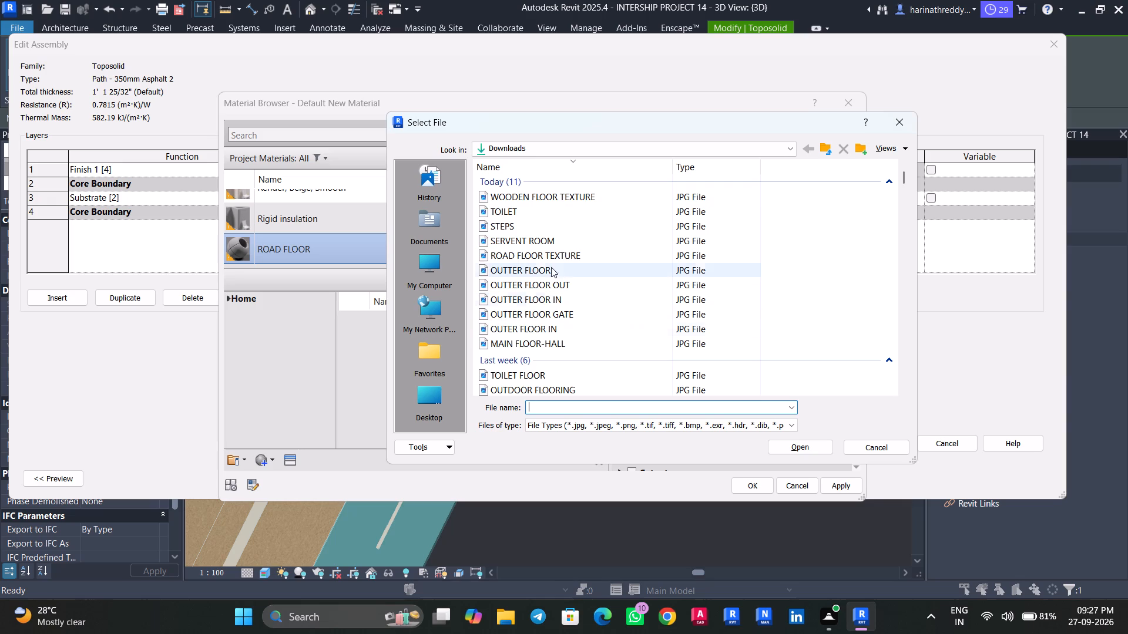
click(556, 254)
click(803, 446)
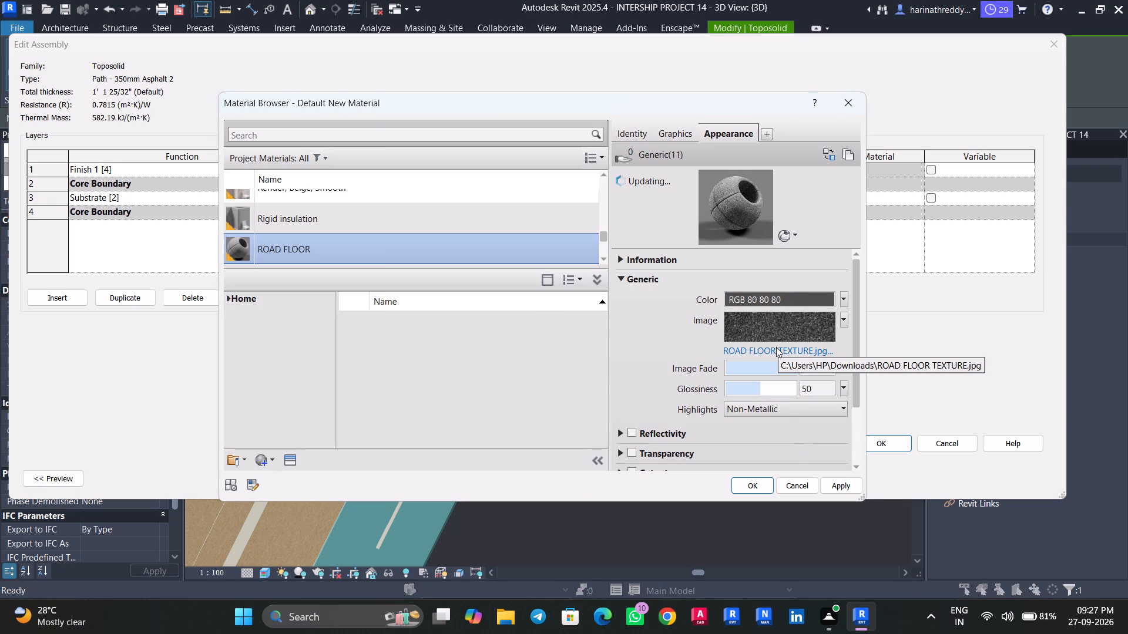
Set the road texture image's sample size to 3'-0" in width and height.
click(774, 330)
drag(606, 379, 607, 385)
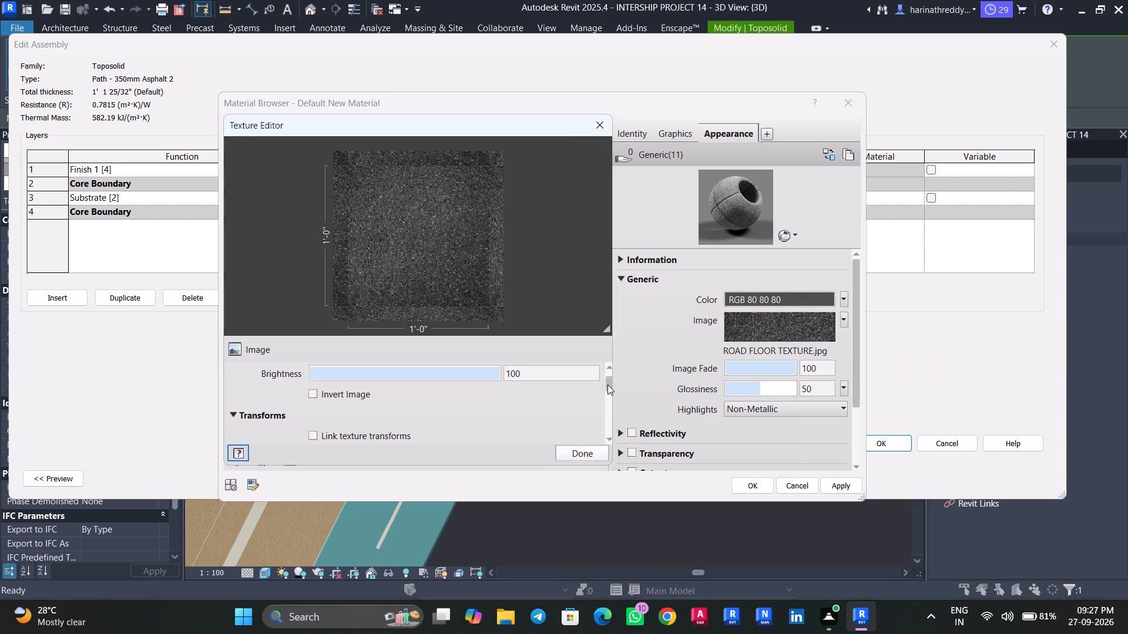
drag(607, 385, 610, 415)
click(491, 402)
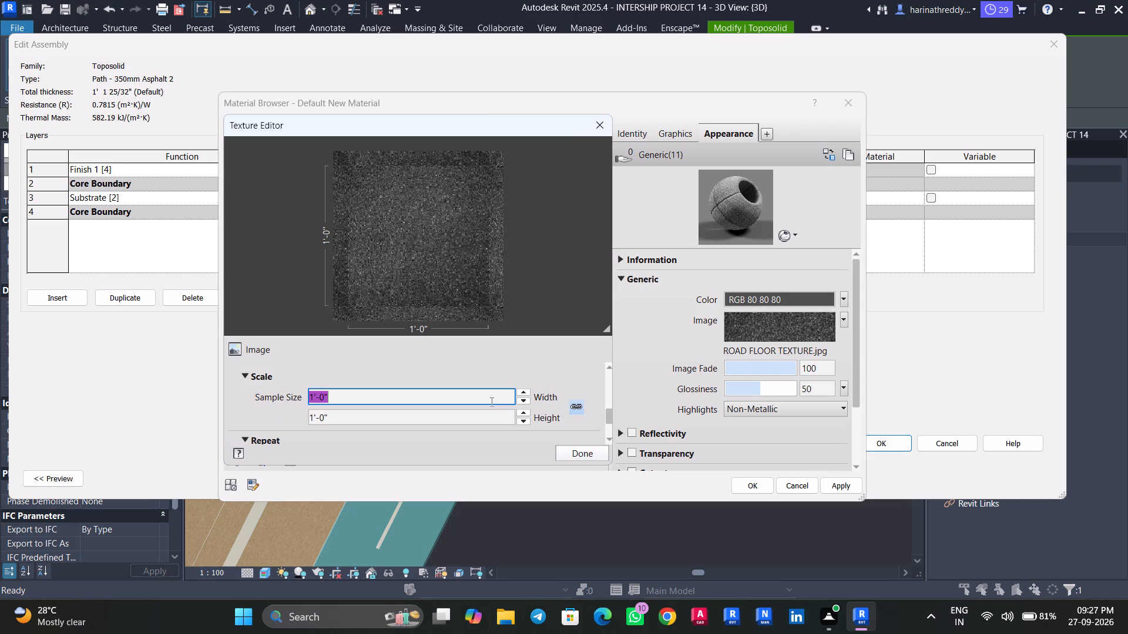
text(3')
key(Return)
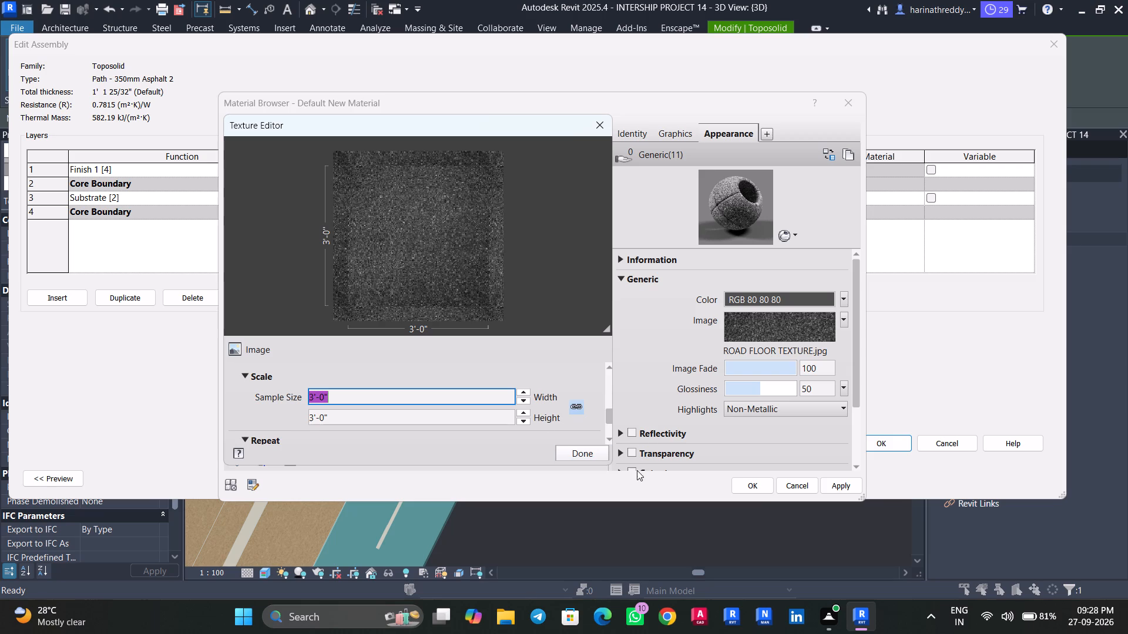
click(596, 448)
Apply the ROAD FLOOR material to the Finish 1 layer, save the toposolid type changes and deselect the road.
click(848, 487)
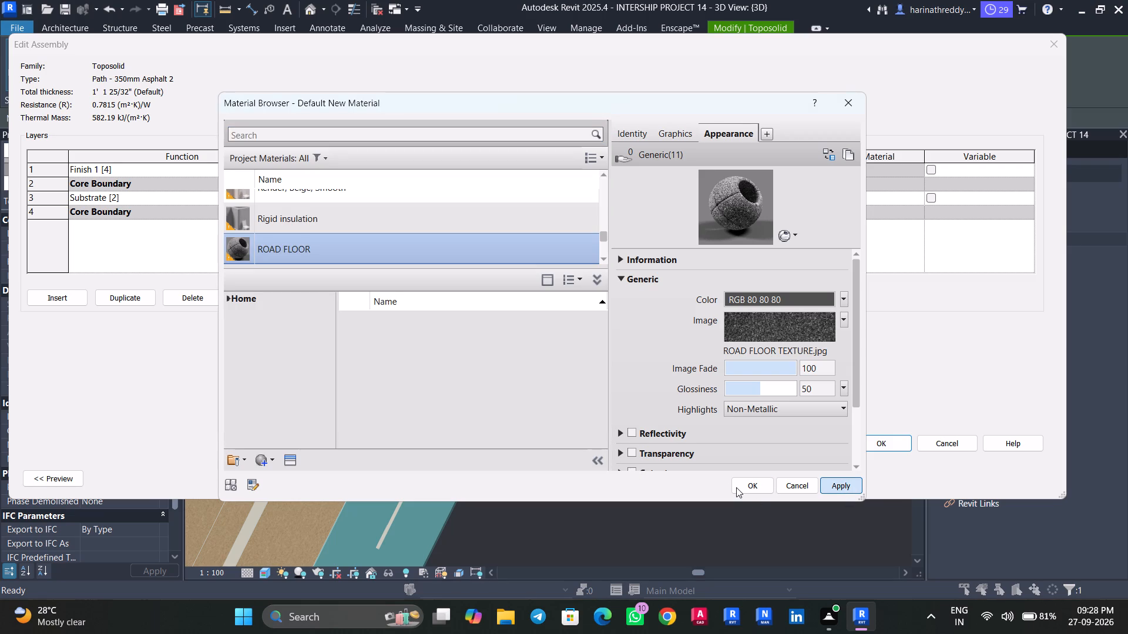
click(746, 487)
click(894, 450)
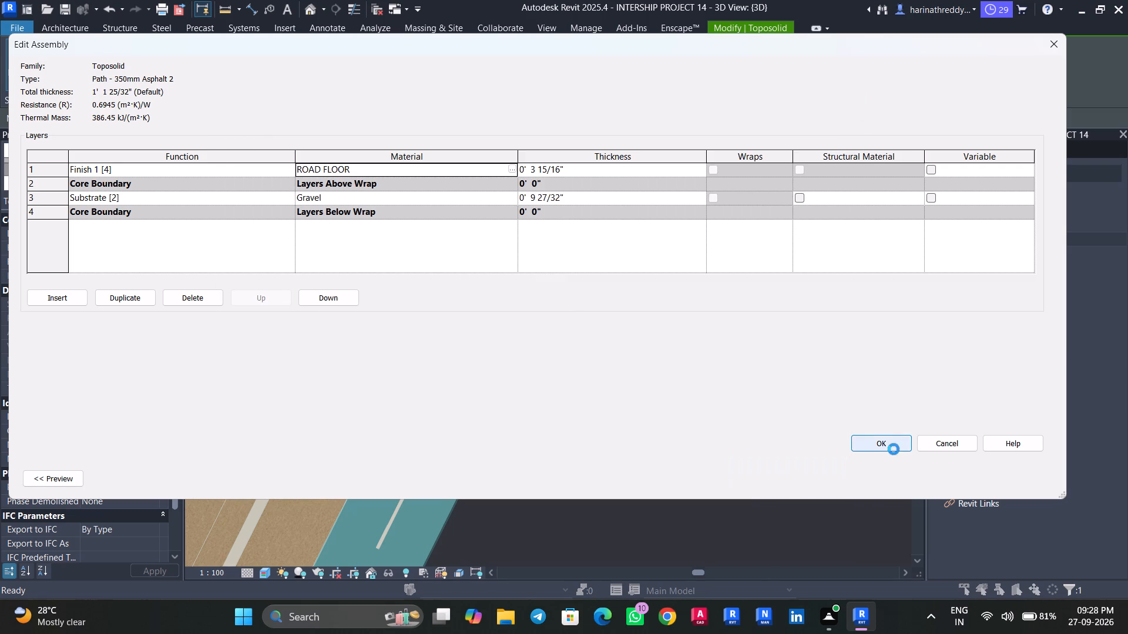
click(1013, 482)
click(896, 475)
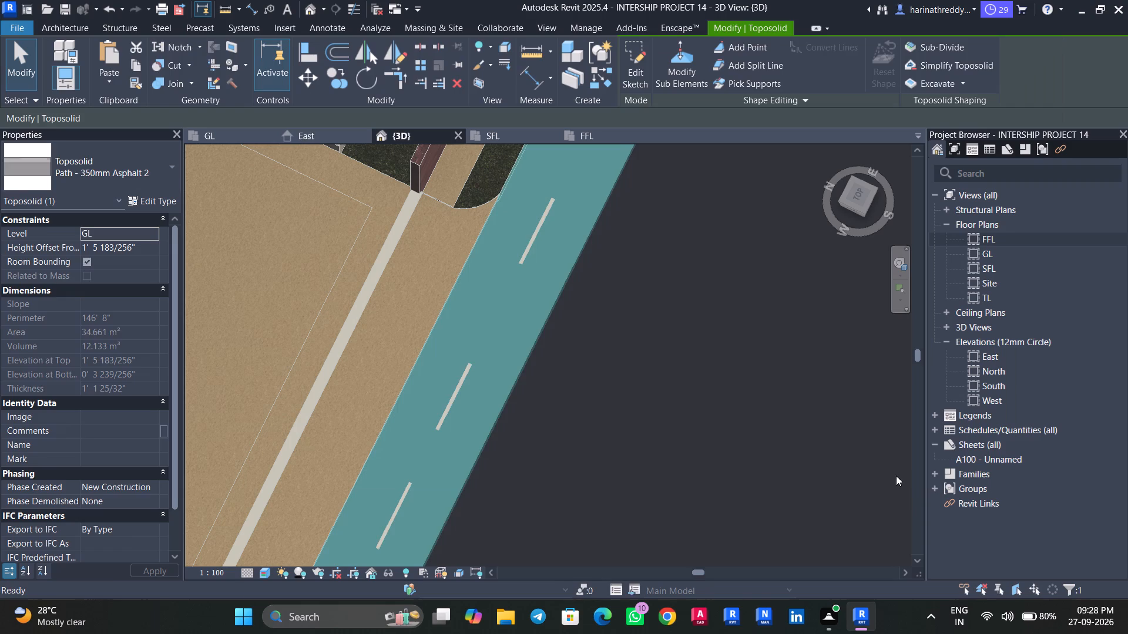
key(Escape)
key(Escape)
Examine the scale and tiling of the new road texture in the 3D view, from above and at the road's end.
shift+middle_drag(628, 448, 628, 261)
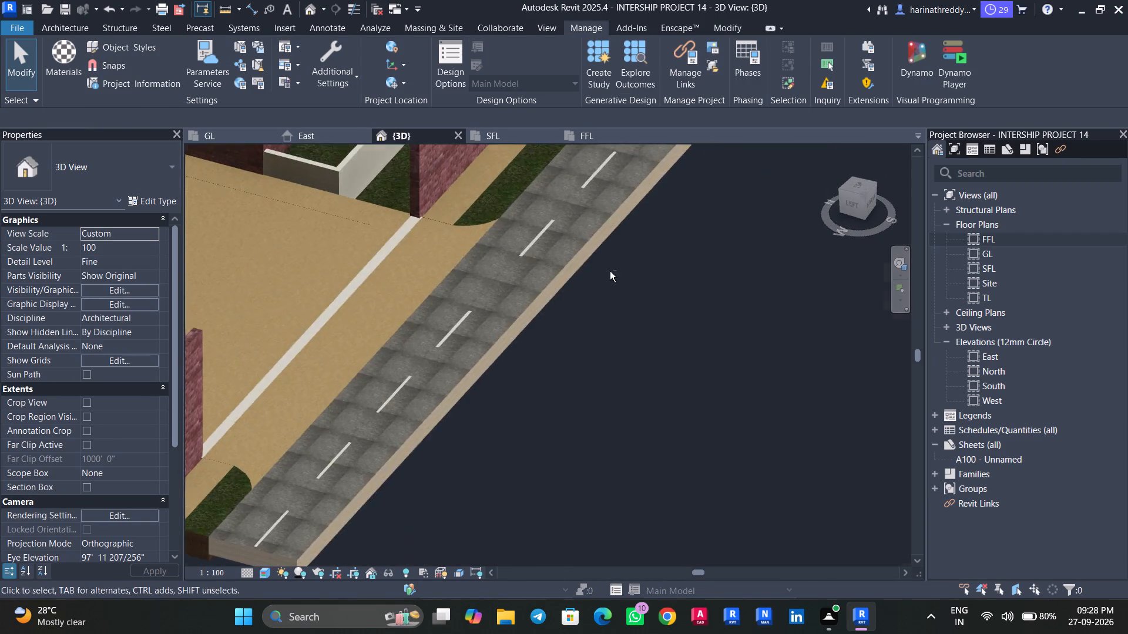
scroll(432, 317, up, 2)
scroll(432, 317, down, 1)
scroll(432, 317, up, 7)
shift+middle_drag(653, 369, 707, 317)
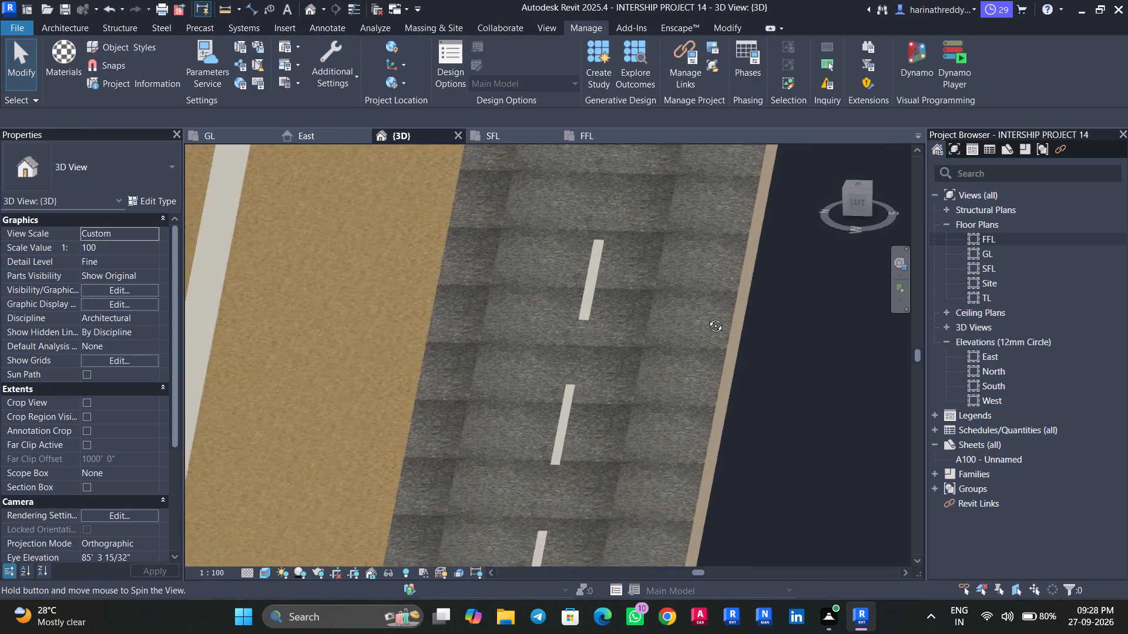
shift+middle_drag(707, 317, 709, 261)
scroll(612, 293, up, 4)
middle_drag(612, 291, 602, 338)
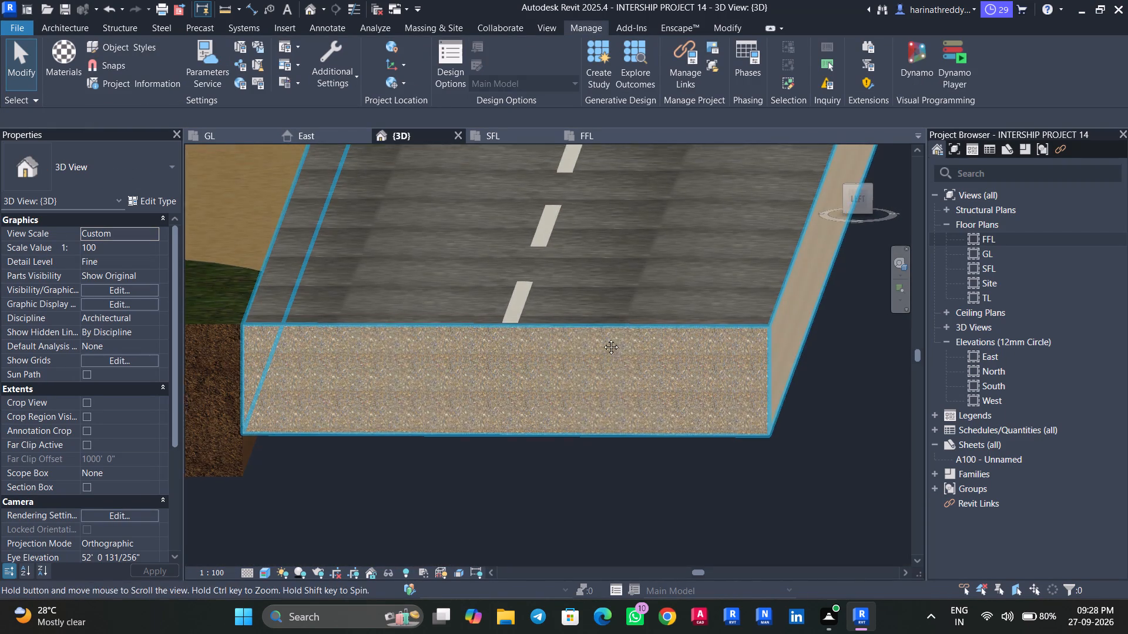
middle_drag(602, 338, 593, 367)
shift+middle_drag(592, 361, 589, 451)
Set the ROAD FLOOR texture's sample size to 10' and apply it to the road's toposolid type.
click(681, 401)
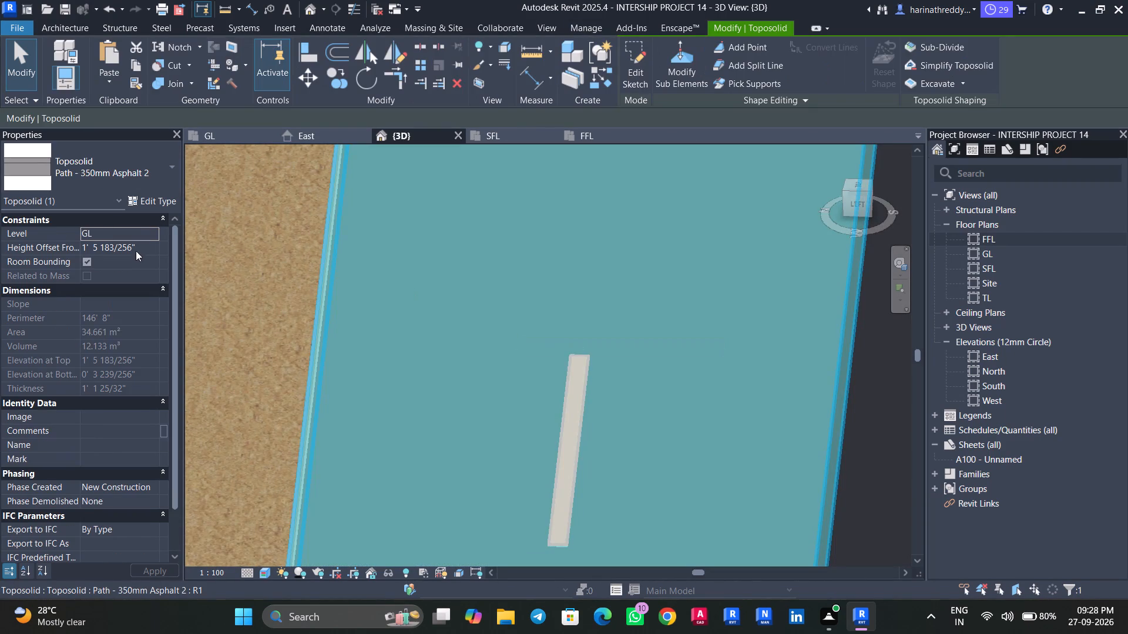
click(166, 200)
click(689, 183)
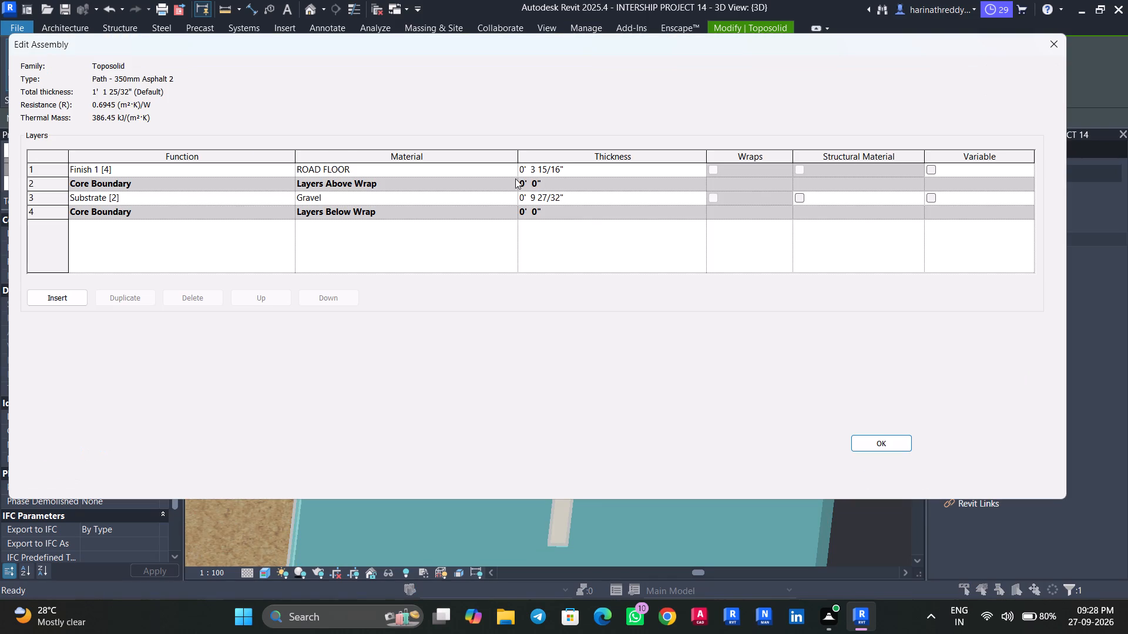
click(512, 168)
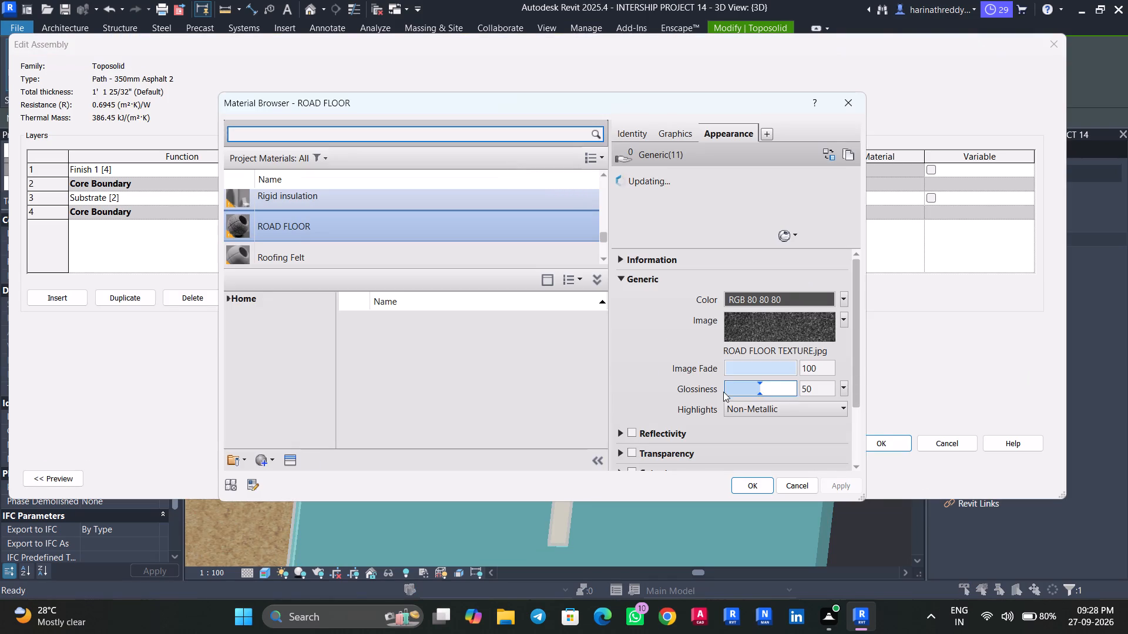
click(757, 318)
drag(610, 384, 607, 409)
drag(610, 406, 610, 420)
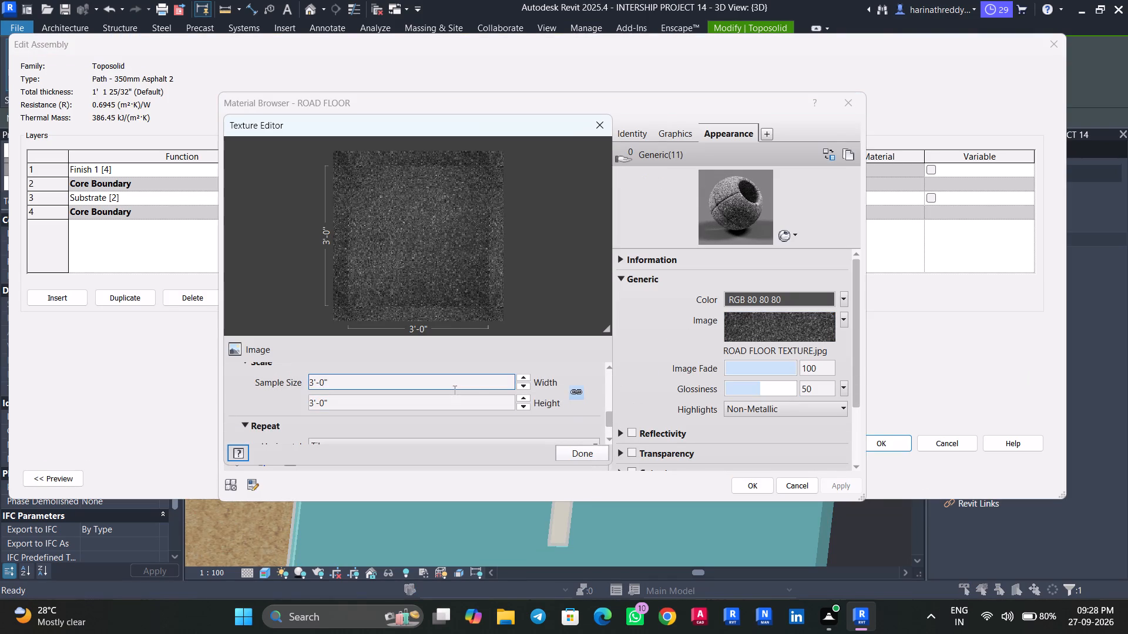
click(454, 390)
text(10')
key(Return)
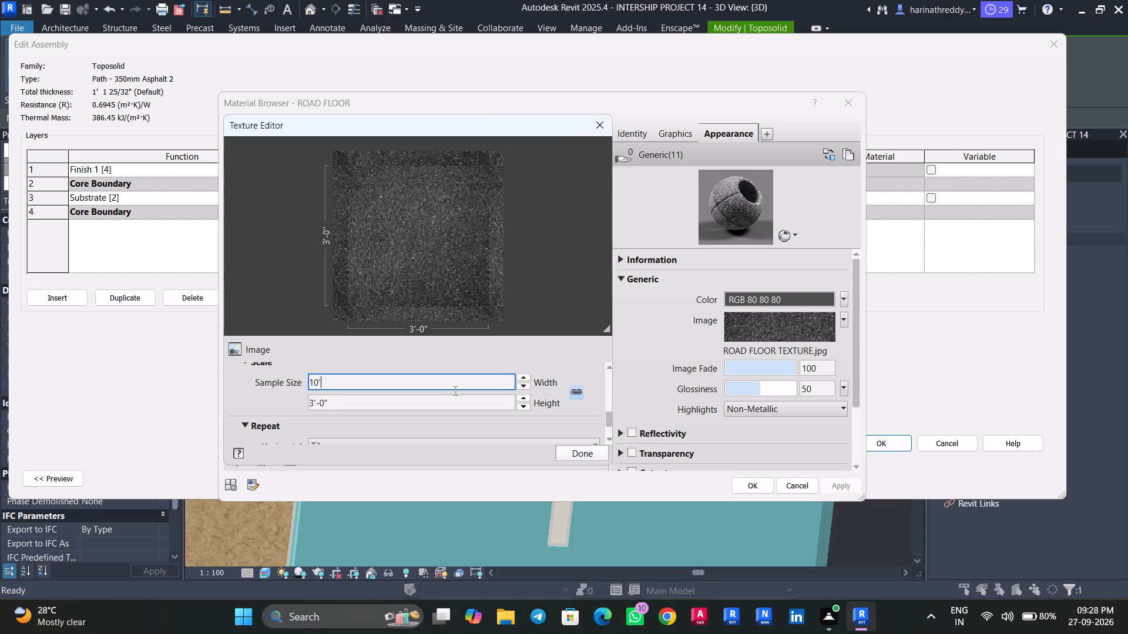
double_click(589, 463)
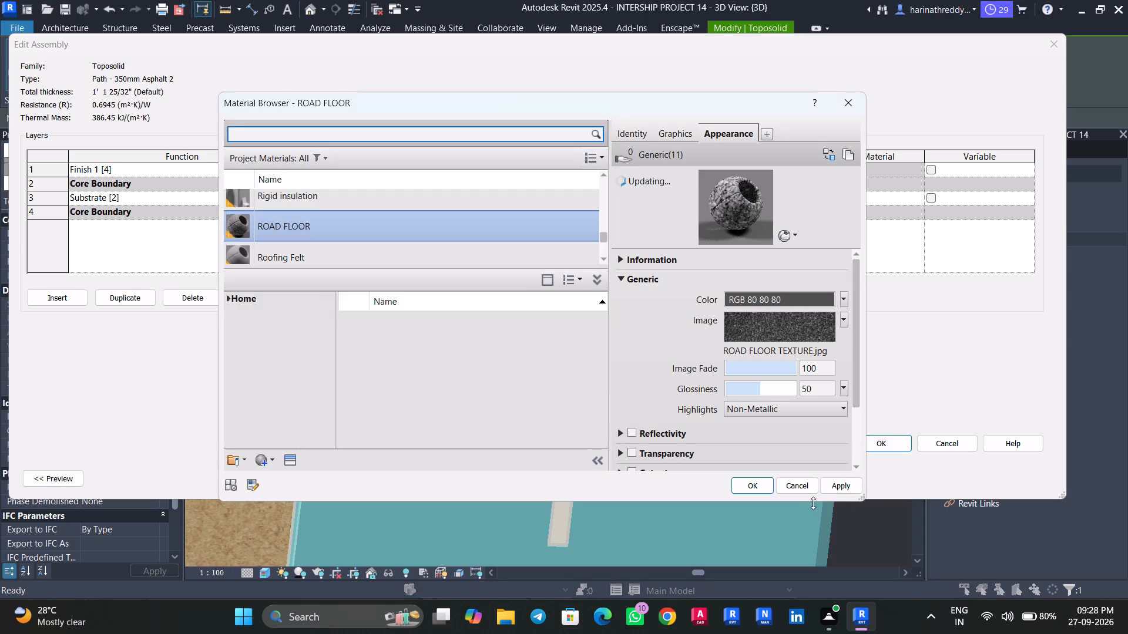
click(838, 491)
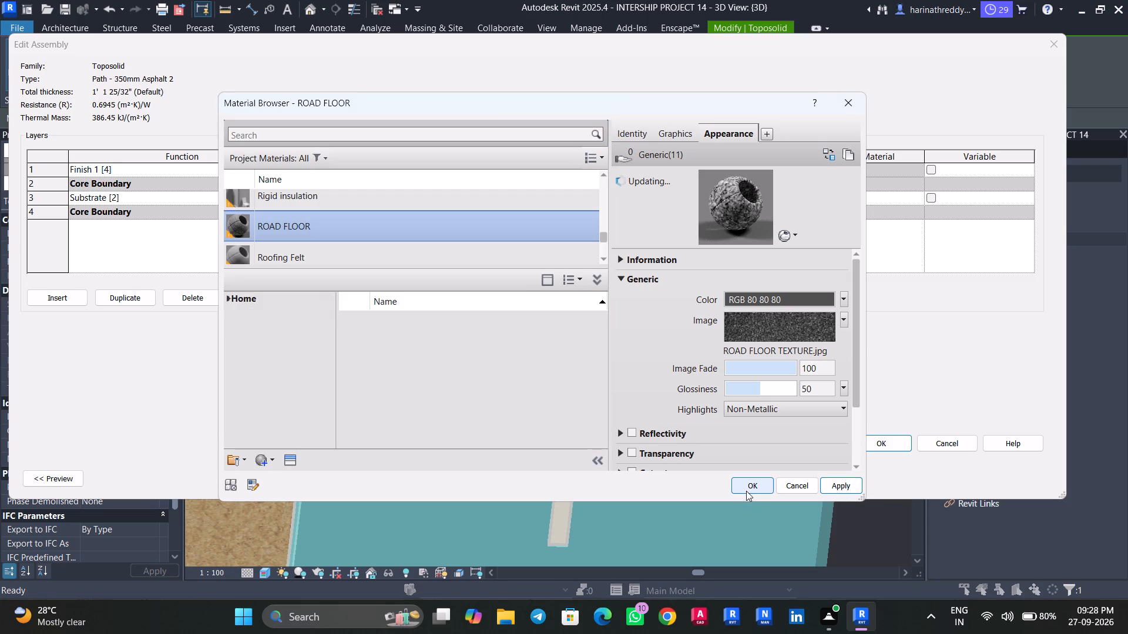
click(757, 487)
click(883, 448)
click(1013, 486)
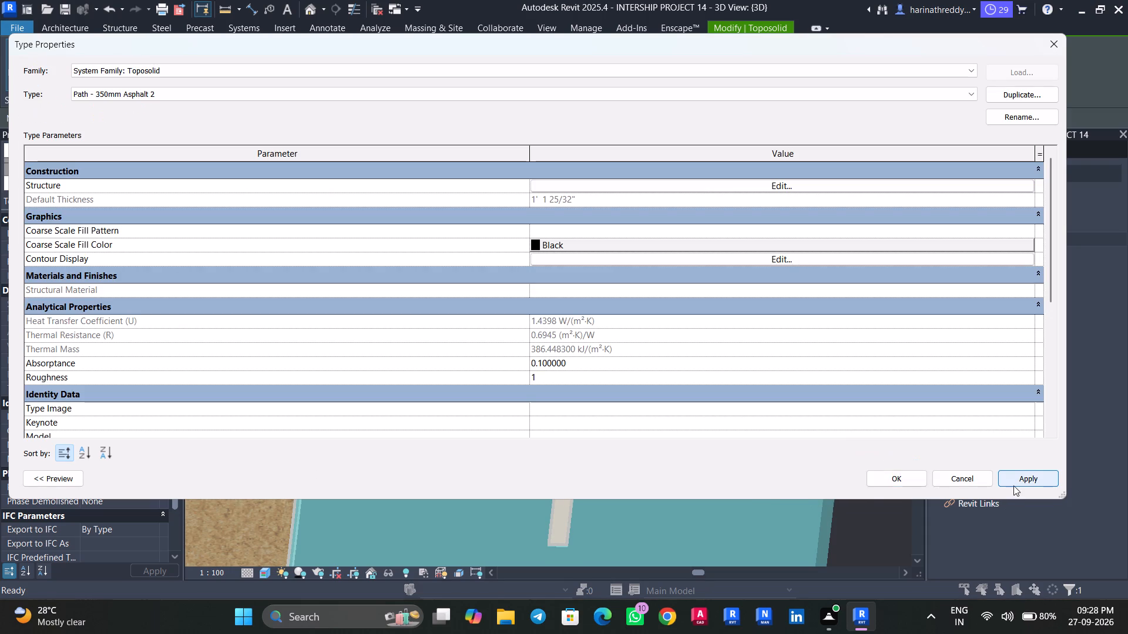
click(894, 477)
key(Escape)
Examine the rescaled road texture along the whole road and beside the compound wall in the 3D view.
scroll(657, 458, down, 8)
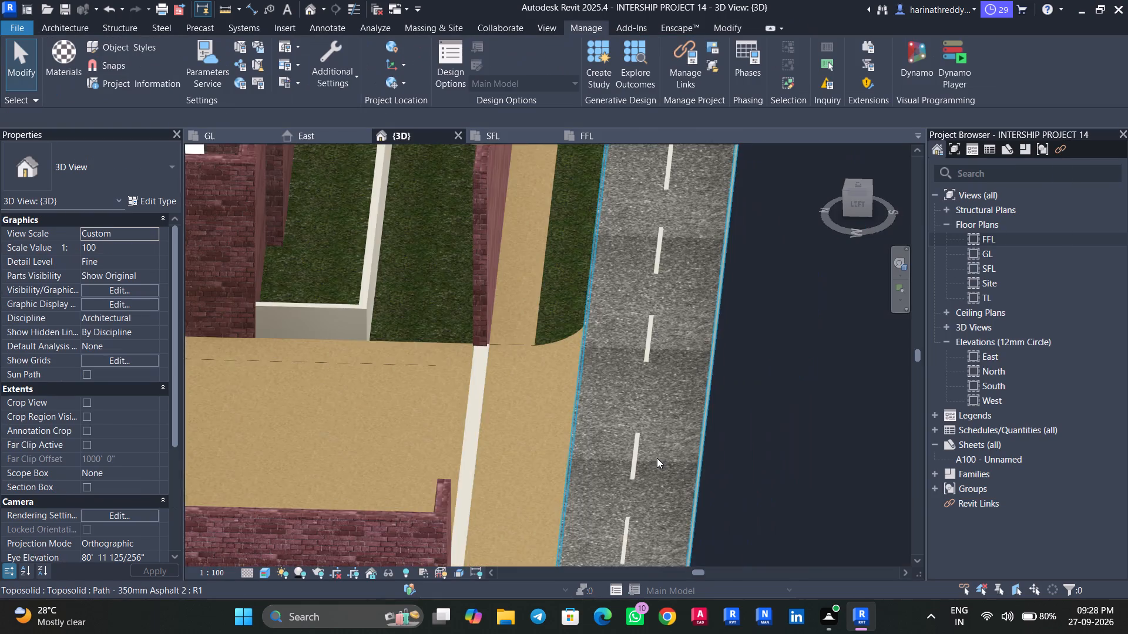
scroll(657, 458, down, 3)
shift+middle_drag(765, 495, 621, 514)
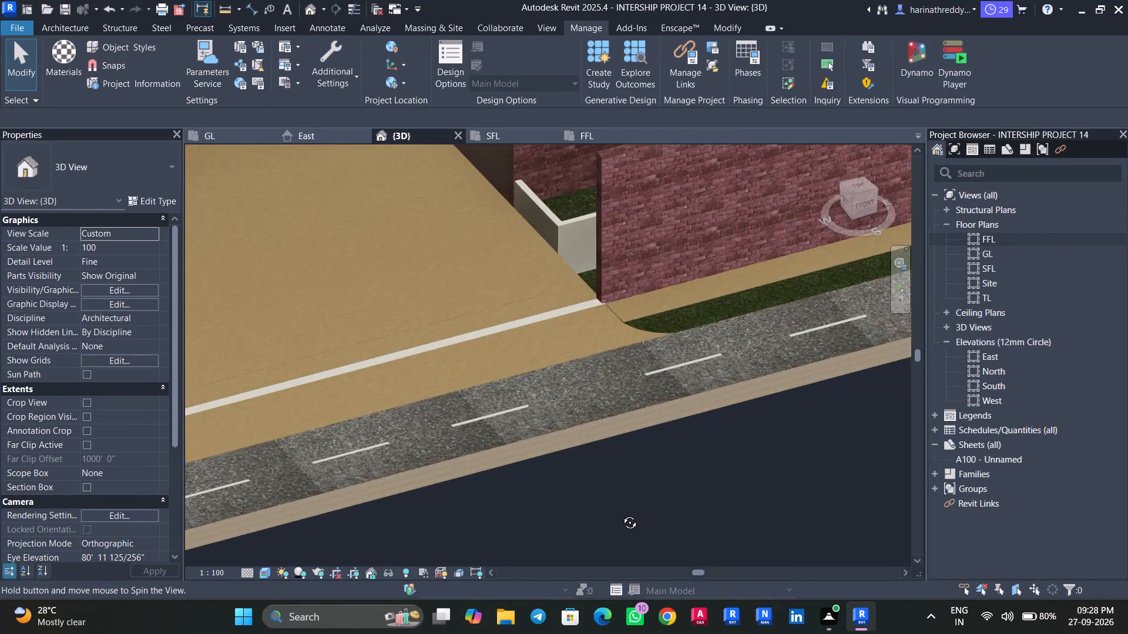
shift+middle_drag(621, 514, 617, 513)
scroll(605, 374, up, 12)
scroll(605, 391, down, 1)
scroll(605, 391, up, 2)
scroll(605, 391, down, 13)
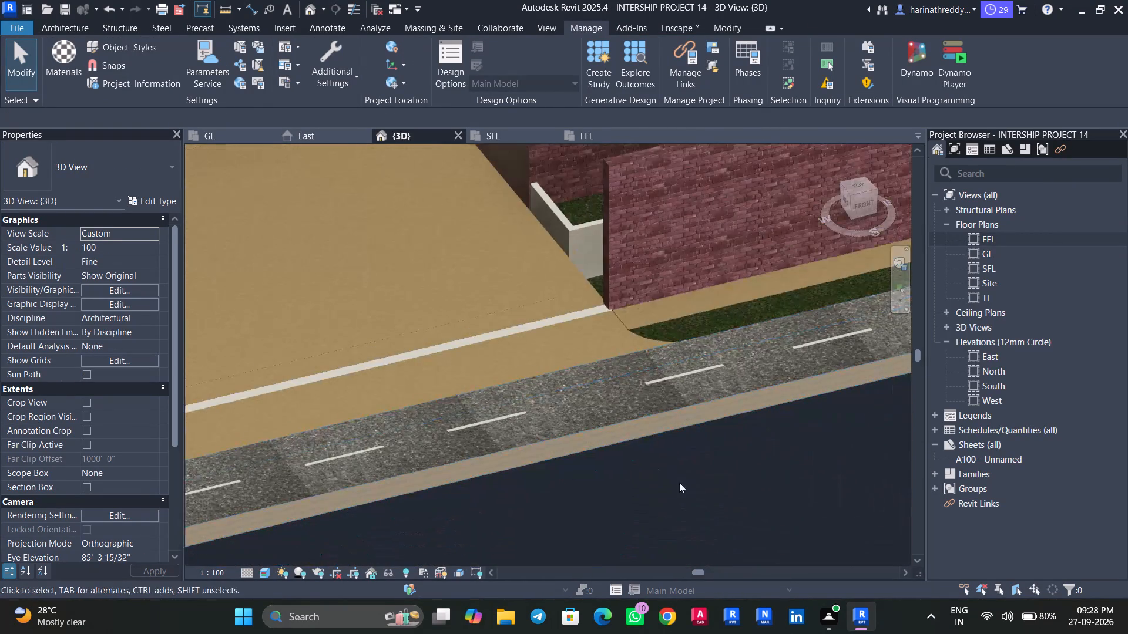
shift+middle_drag(705, 485, 725, 549)
scroll(728, 475, down, 6)
middle_drag(739, 469, 713, 497)
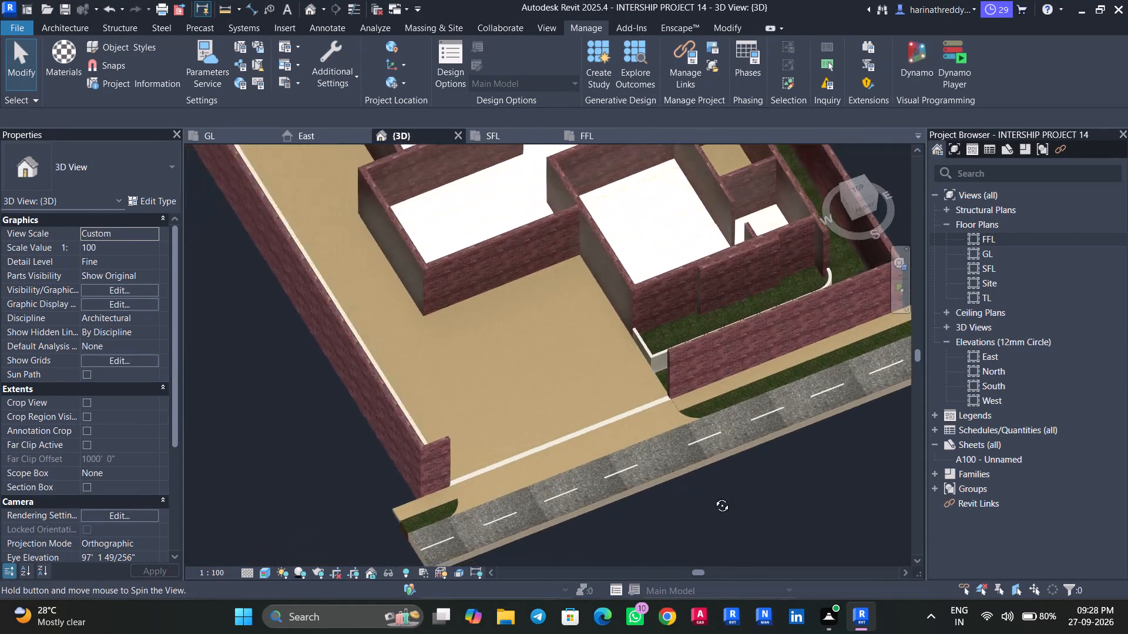
middle_drag(713, 497, 713, 497)
Create a new material named OUTTER FLOOR GATE for the Finish 1 layer of the roadside grass strip's 1.5' toposolid type.
click(736, 399)
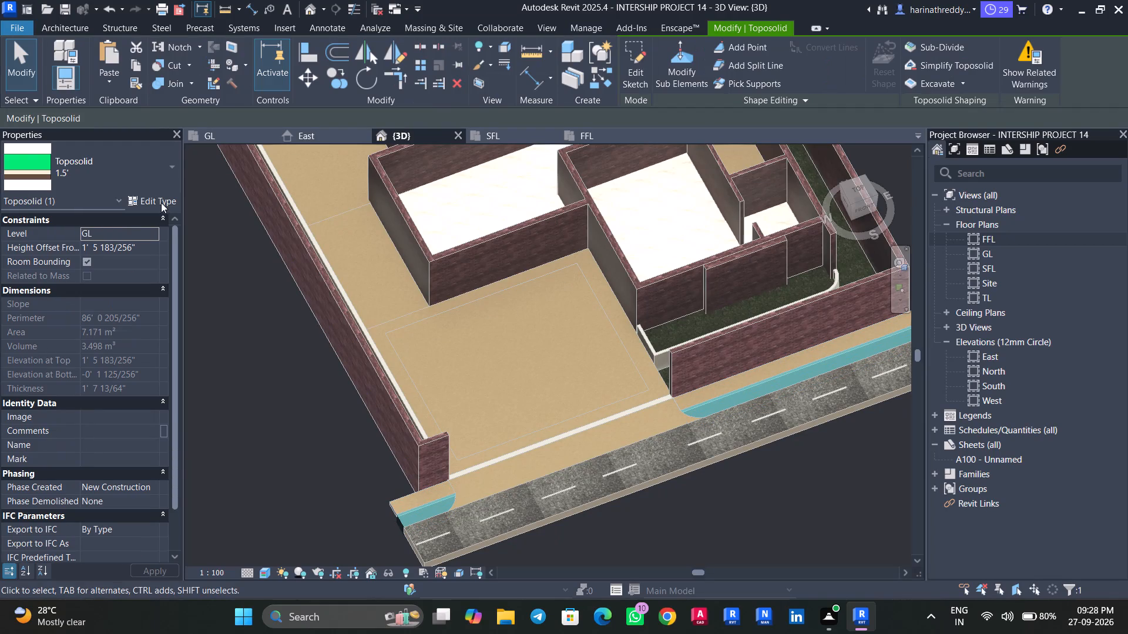
click(162, 194)
click(559, 183)
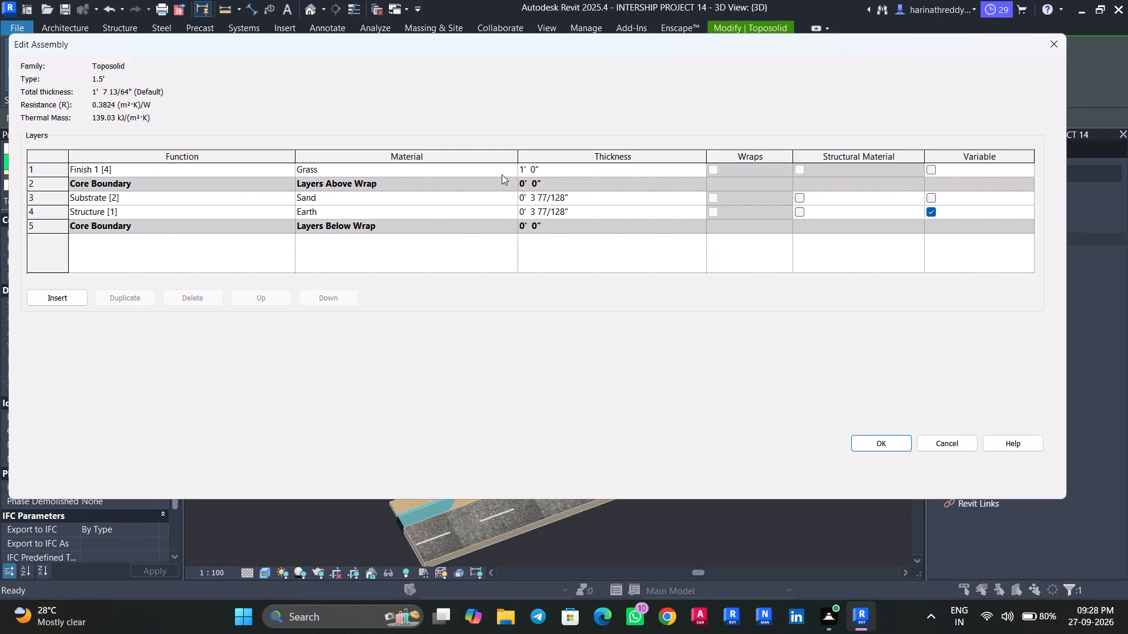
click(512, 169)
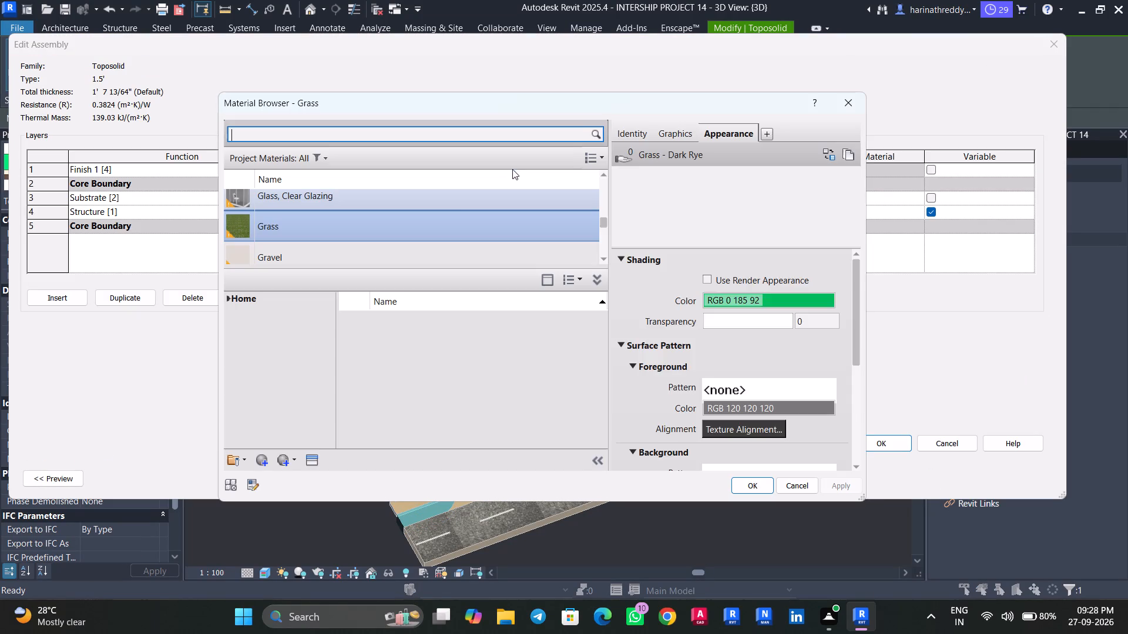
click(273, 458)
click(280, 473)
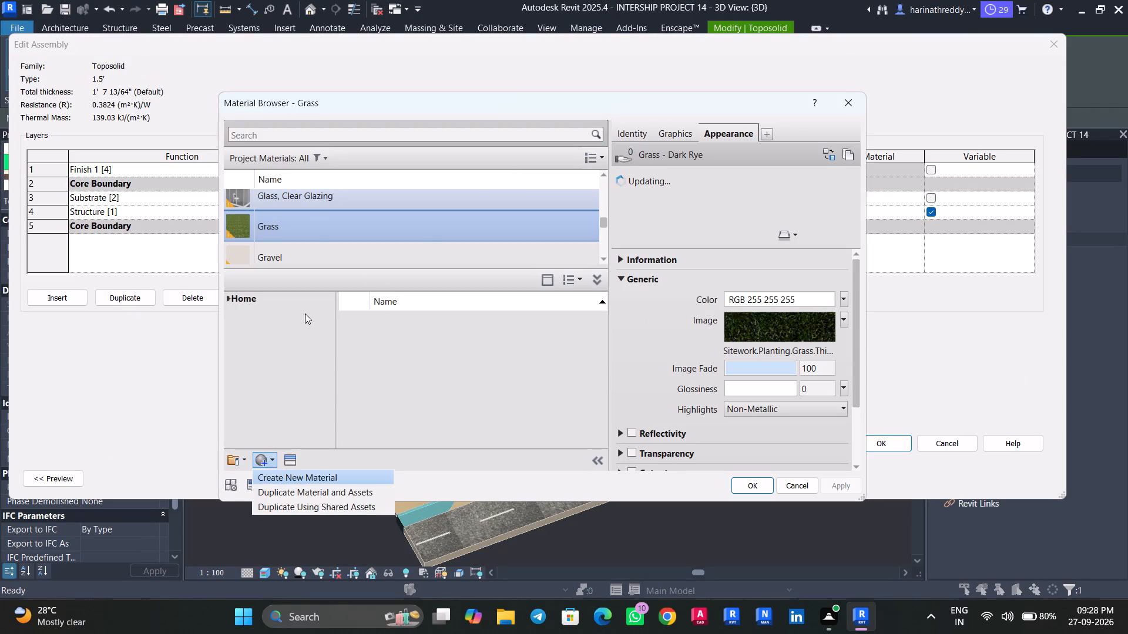
right_click(307, 224)
click(354, 282)
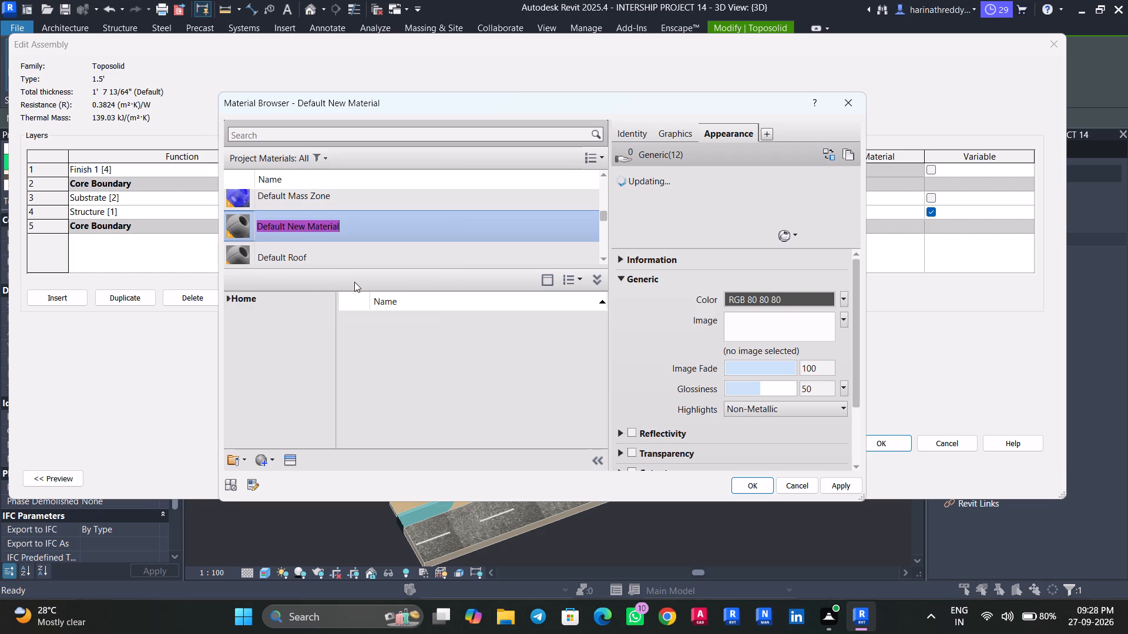
text(OUTTER FLOOR)
key(space)
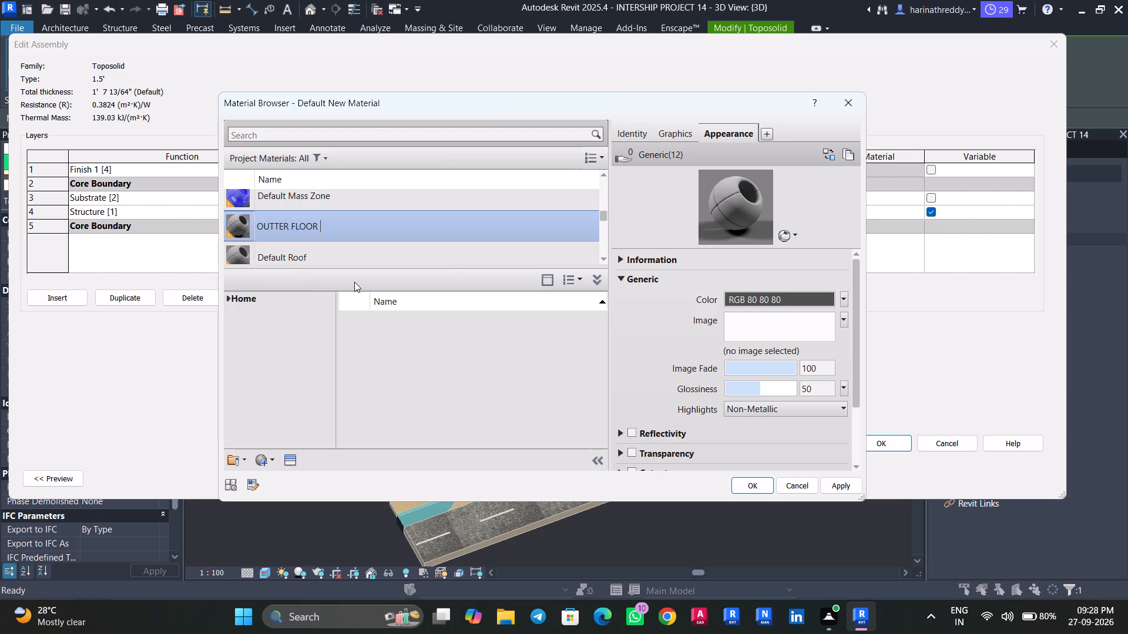
key(g)
text(ATE)
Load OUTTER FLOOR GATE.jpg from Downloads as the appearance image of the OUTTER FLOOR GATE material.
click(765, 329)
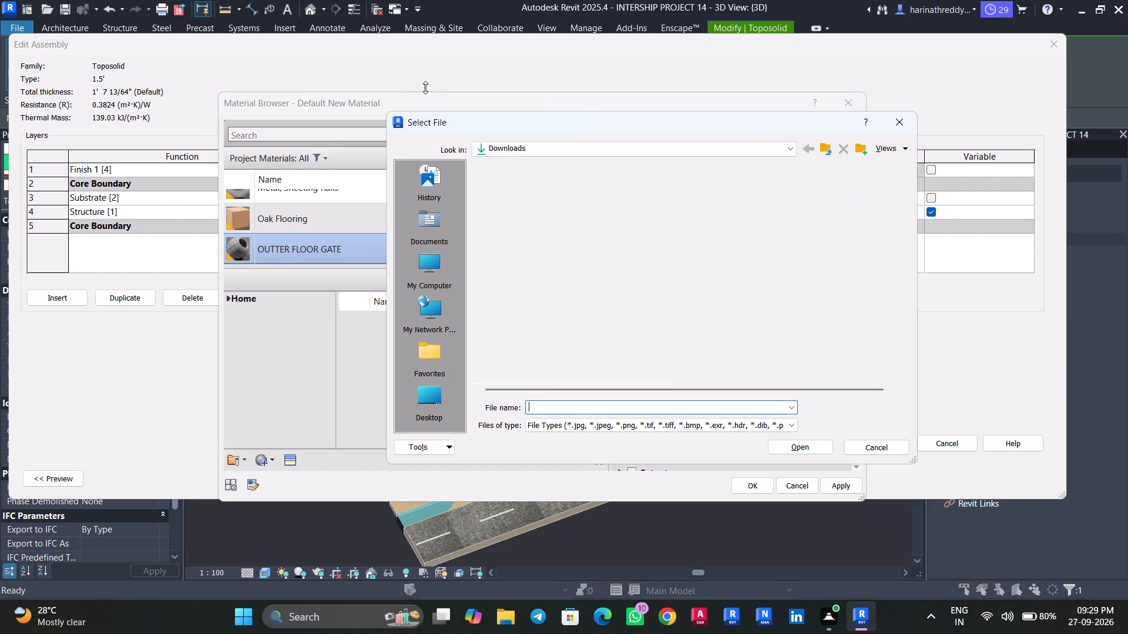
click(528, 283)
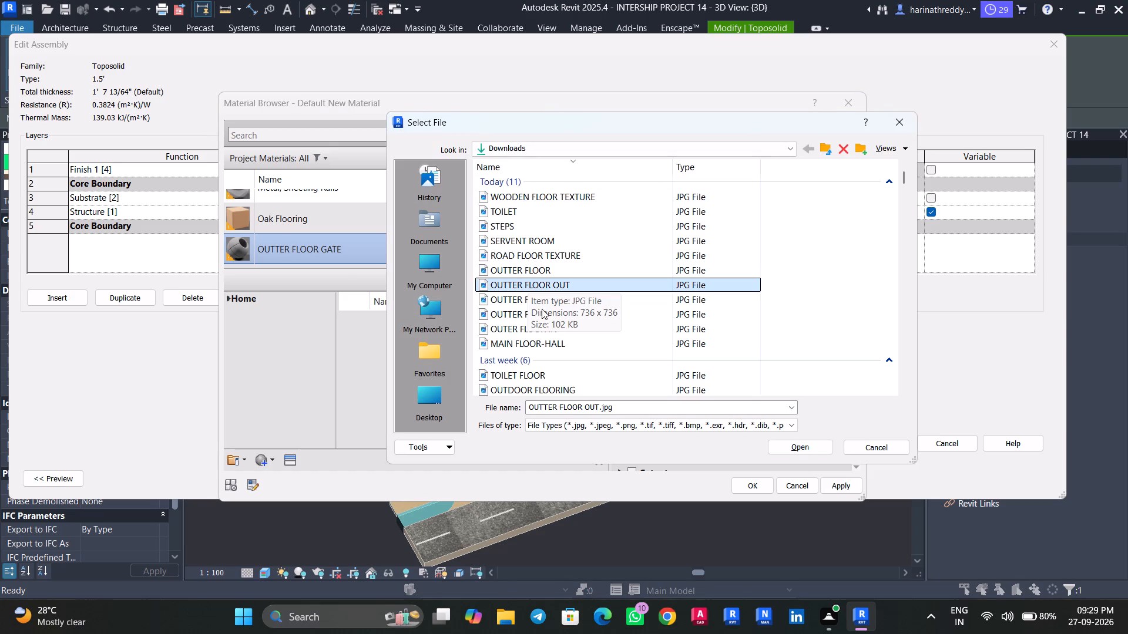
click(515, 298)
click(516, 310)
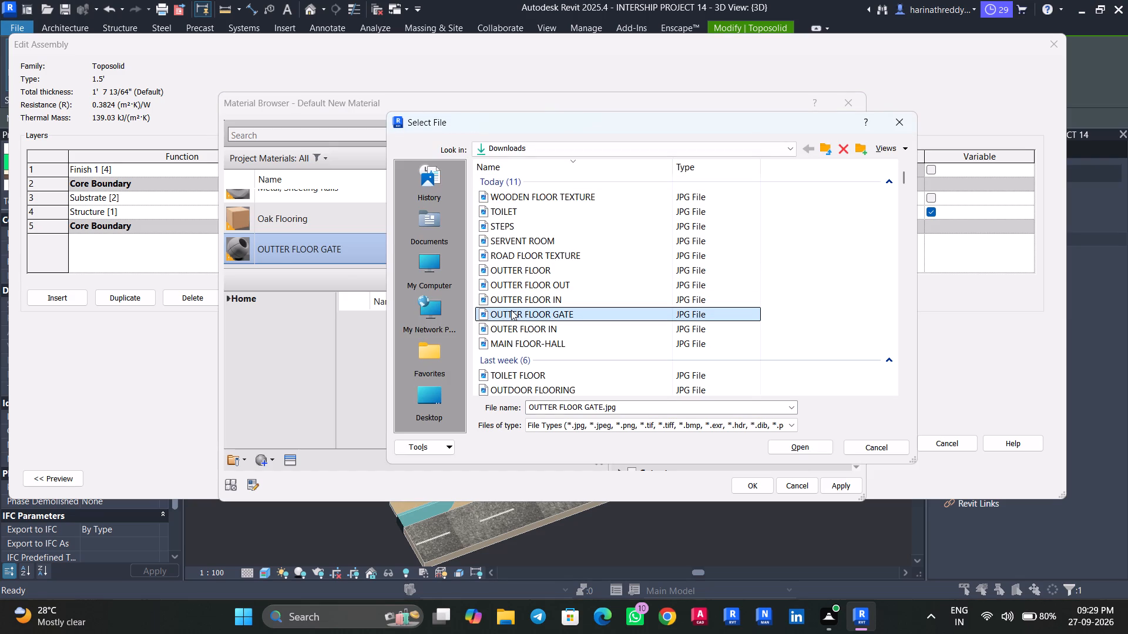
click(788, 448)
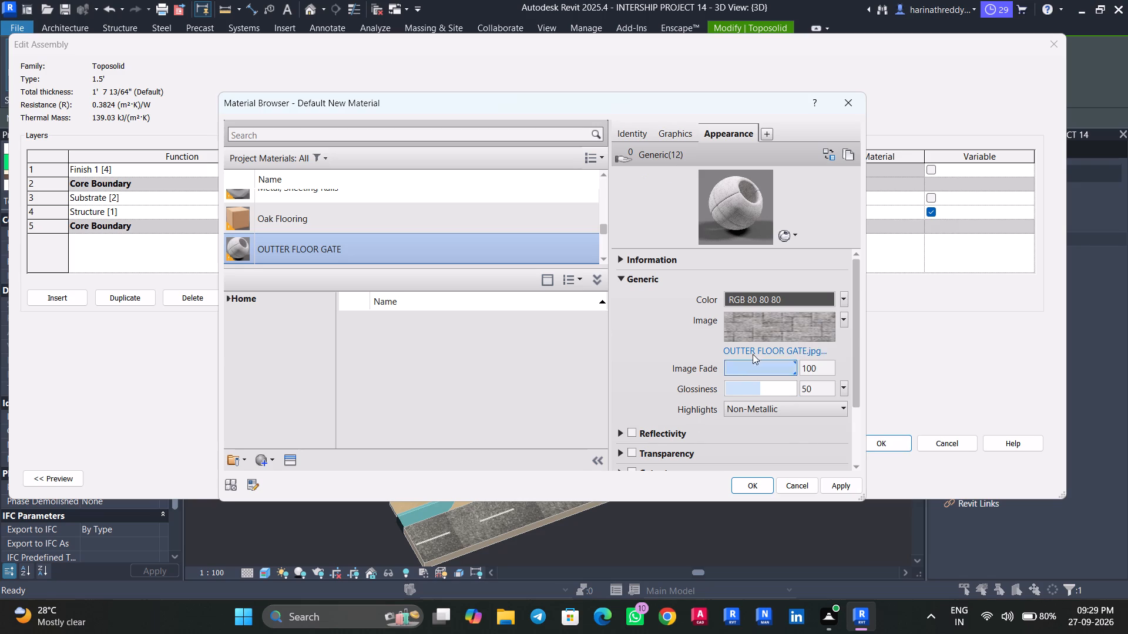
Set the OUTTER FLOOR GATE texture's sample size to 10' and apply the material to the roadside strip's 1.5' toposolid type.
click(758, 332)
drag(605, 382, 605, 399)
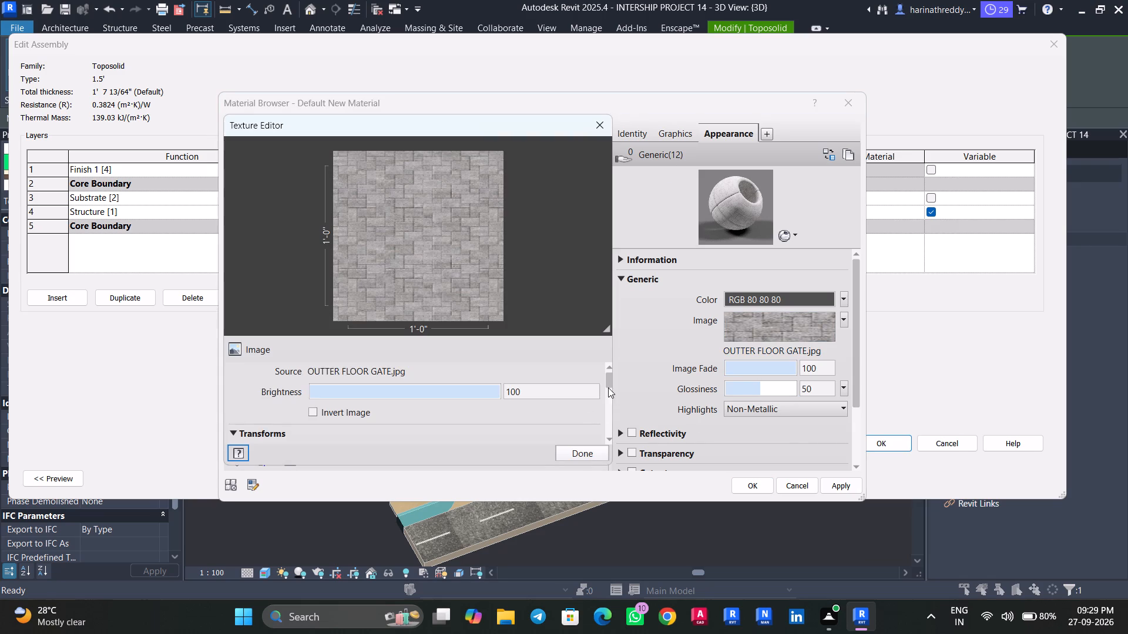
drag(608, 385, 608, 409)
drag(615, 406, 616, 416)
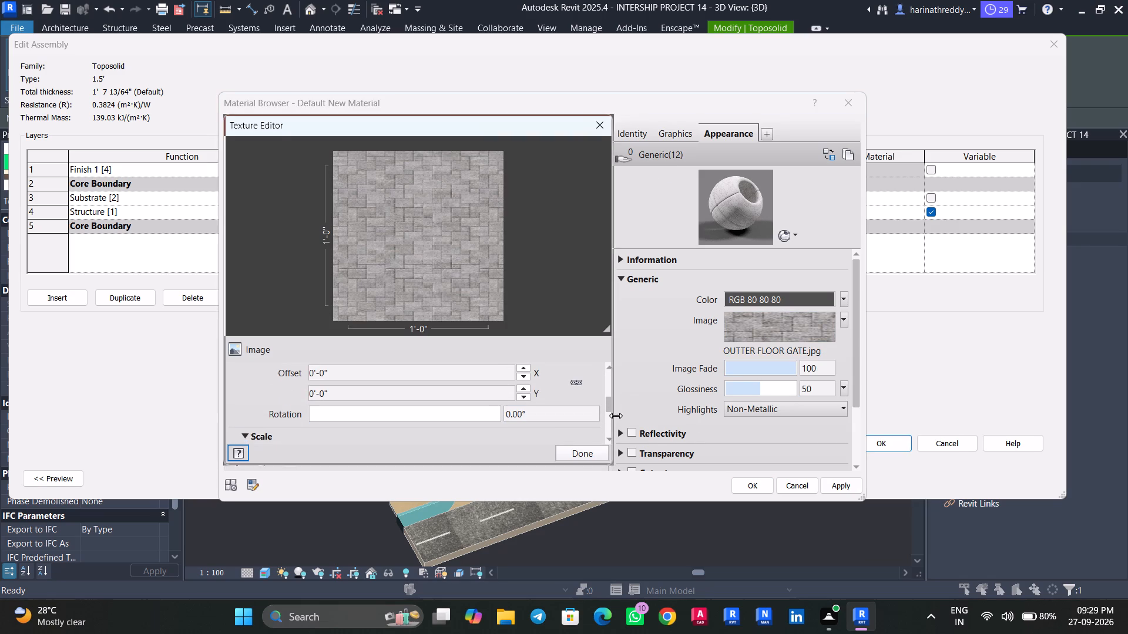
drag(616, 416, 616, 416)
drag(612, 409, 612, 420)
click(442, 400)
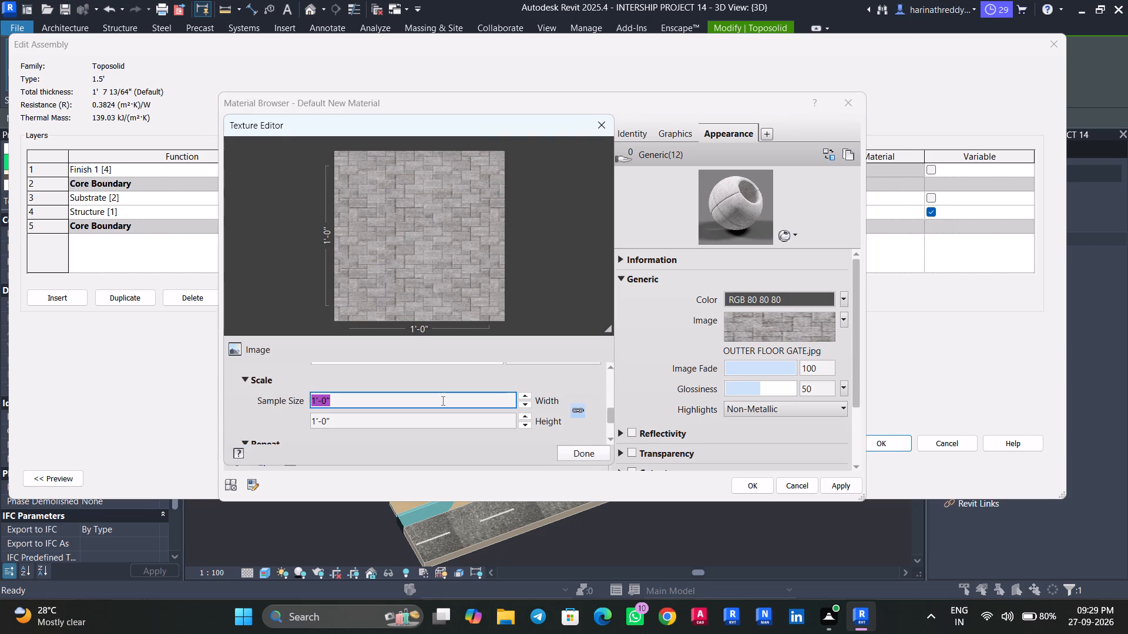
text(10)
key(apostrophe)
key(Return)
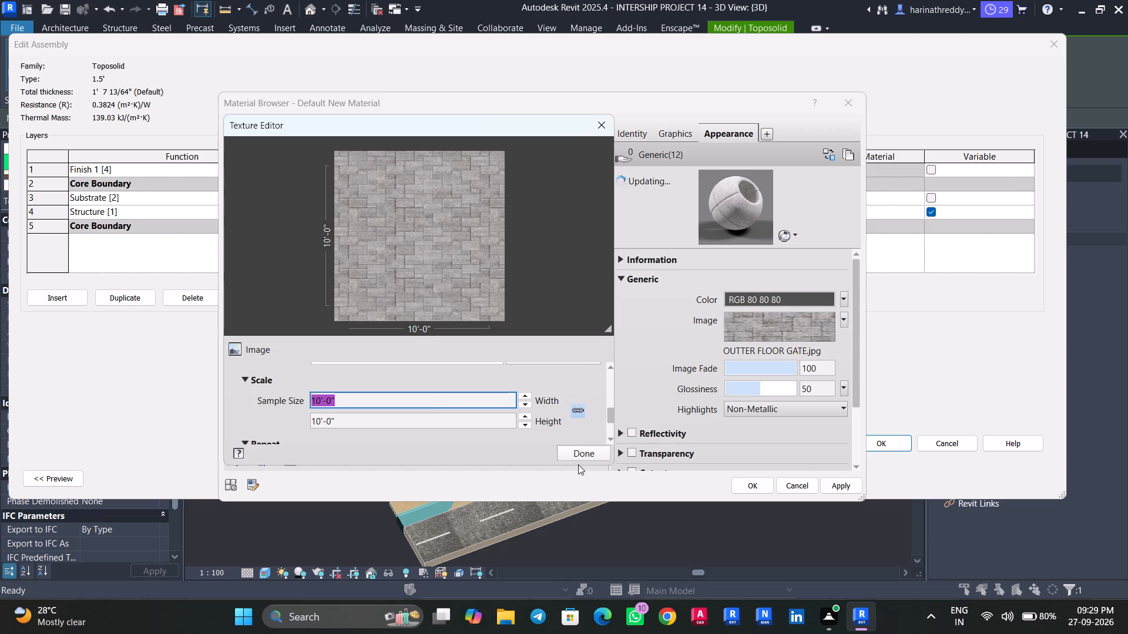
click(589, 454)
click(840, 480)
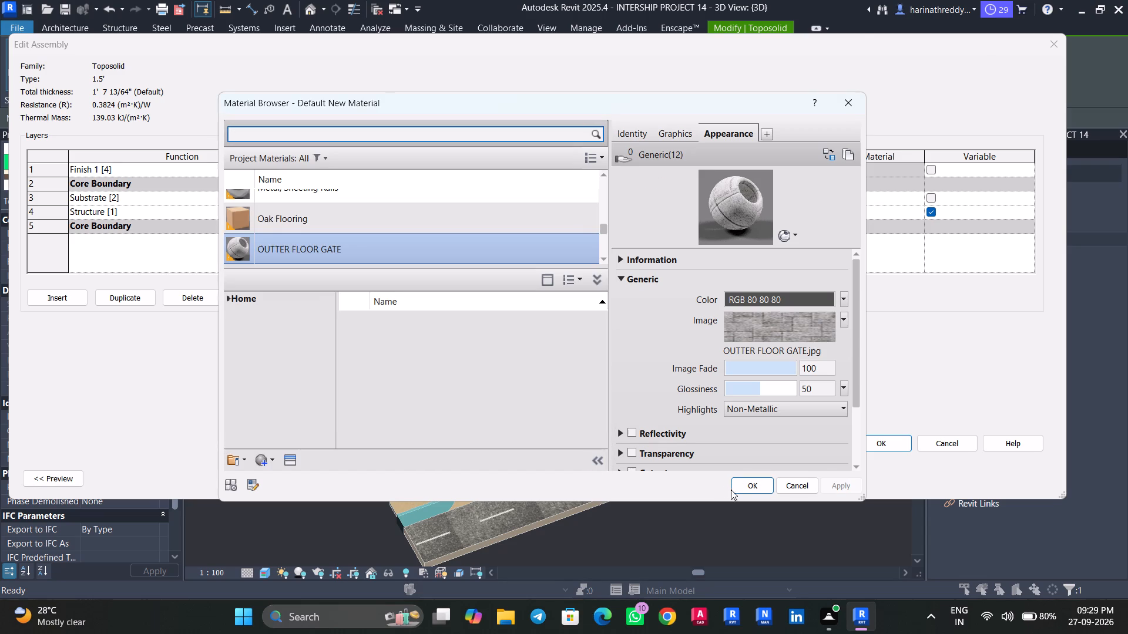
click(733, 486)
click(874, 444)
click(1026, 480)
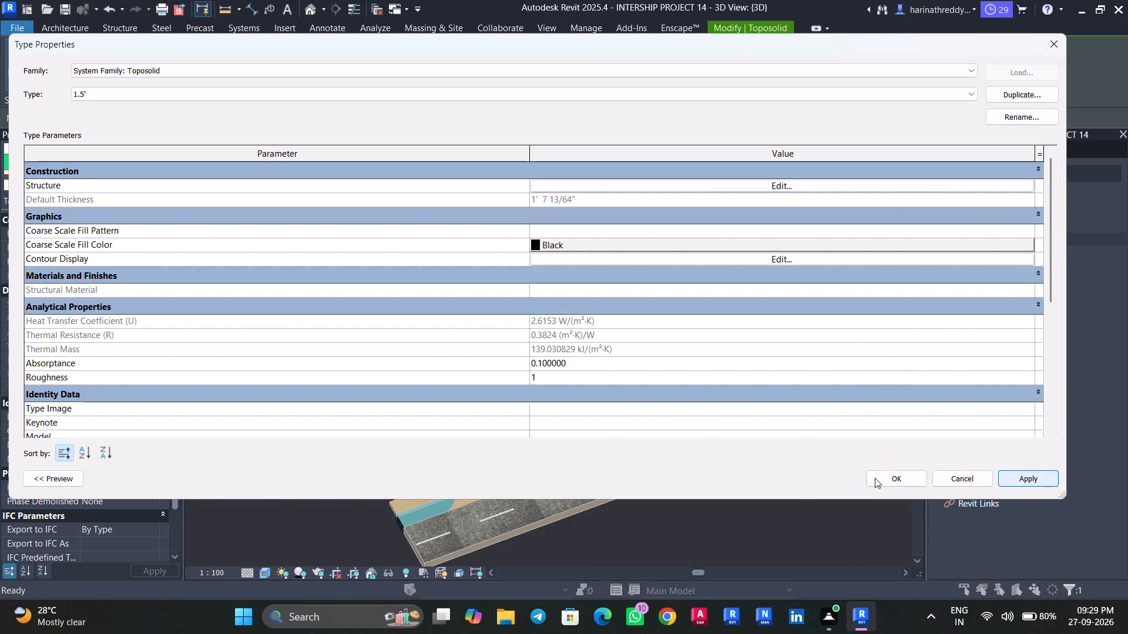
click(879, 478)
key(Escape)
Examine the roadside strip's new paving and the neighbouring floors by the gate in the 3D view and the GL plan.
scroll(820, 396, up, 11)
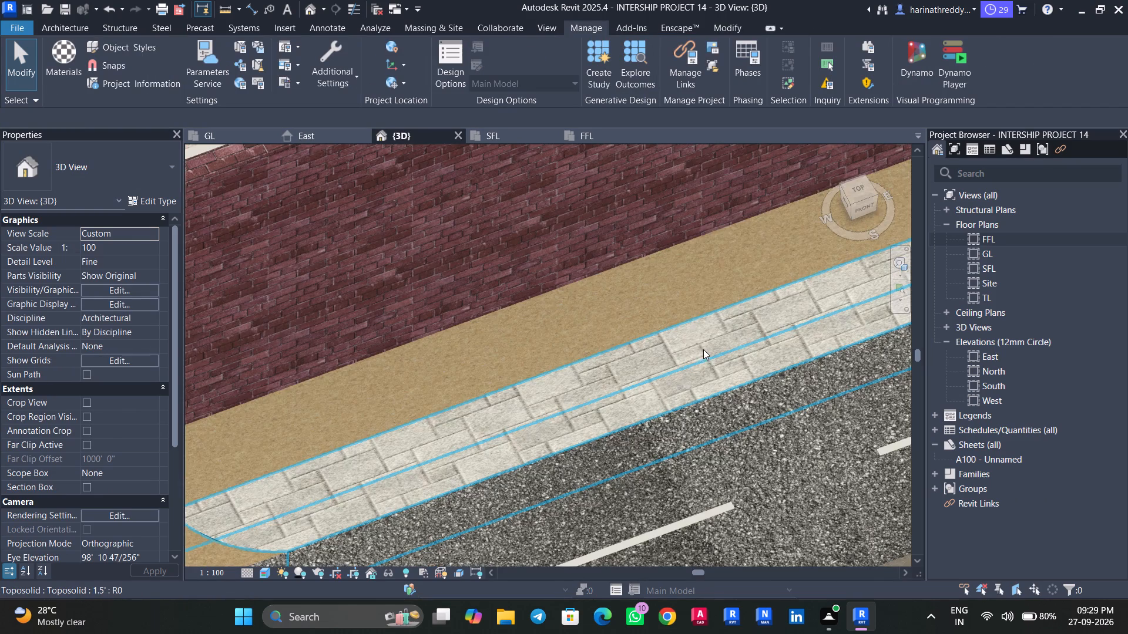
scroll(612, 313, down, 4)
middle_drag(616, 315, 730, 341)
scroll(731, 341, down, 4)
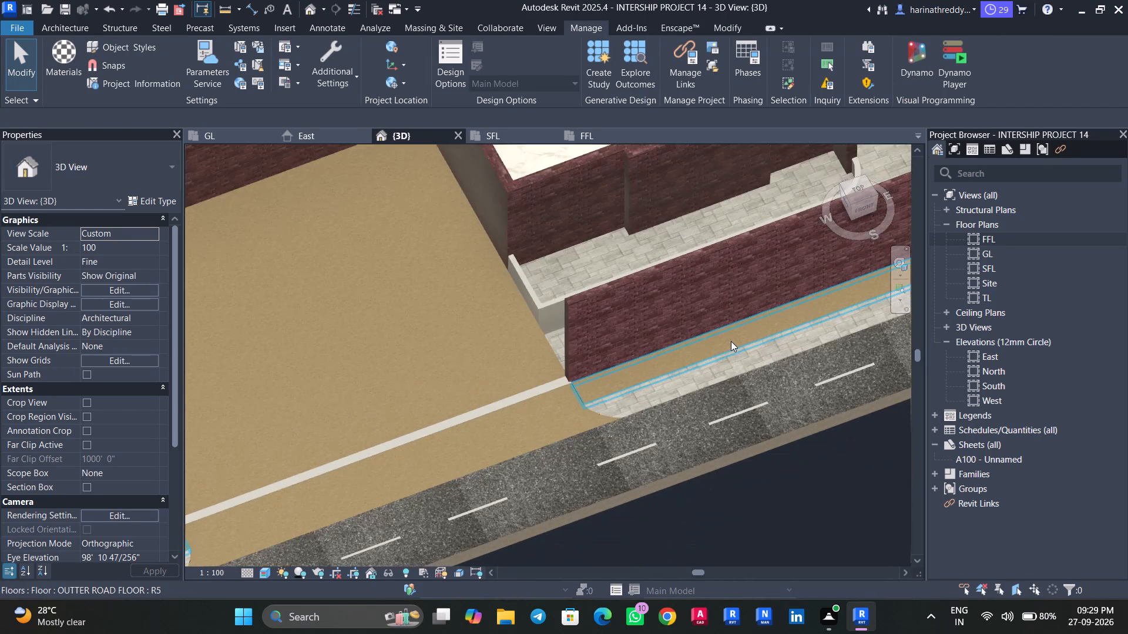
scroll(731, 341, down, 4)
click(724, 335)
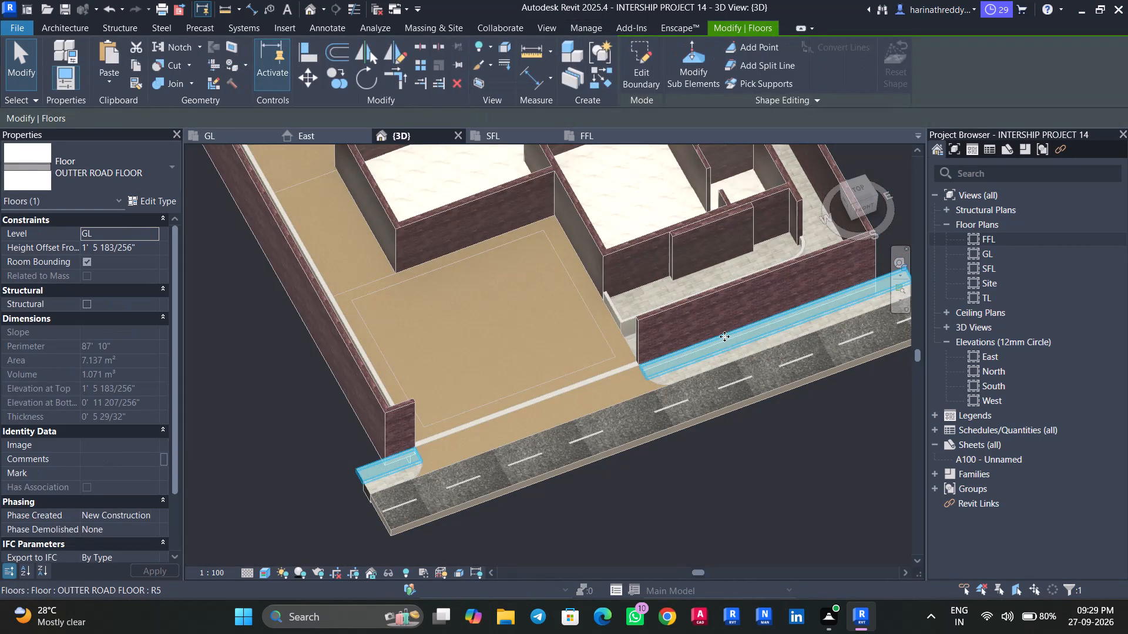
key(Escape)
key(Escape)
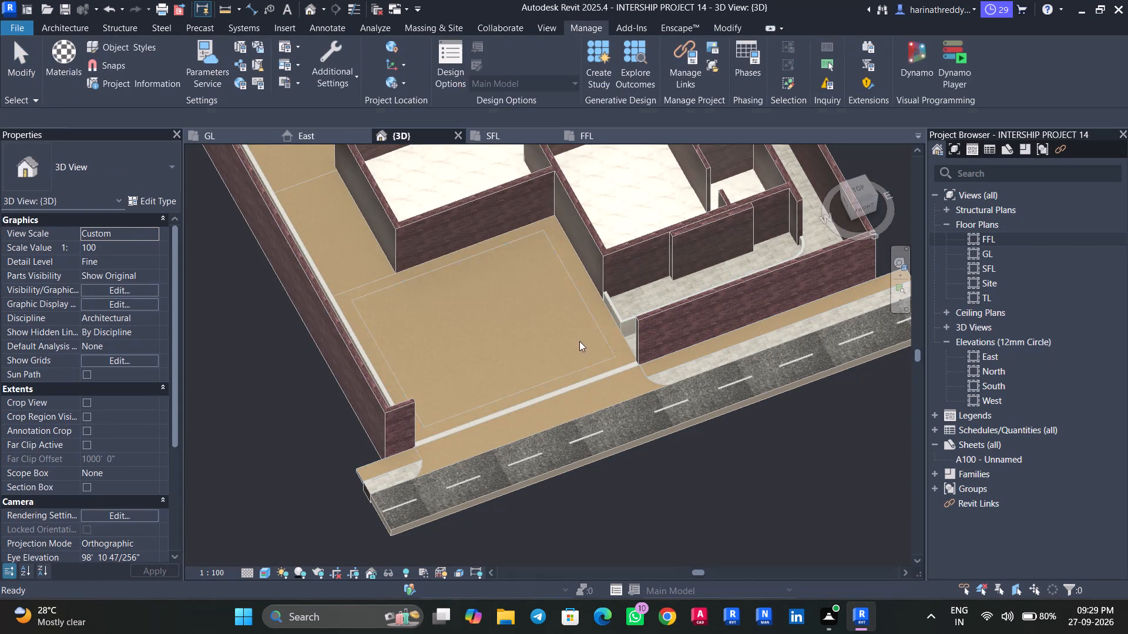
click(230, 134)
middle_drag(385, 369, 456, 53)
middle_drag(505, 365, 497, 0)
middle_drag(539, 333, 590, 267)
scroll(471, 313, up, 3)
middle_drag(471, 313, 573, 288)
click(418, 134)
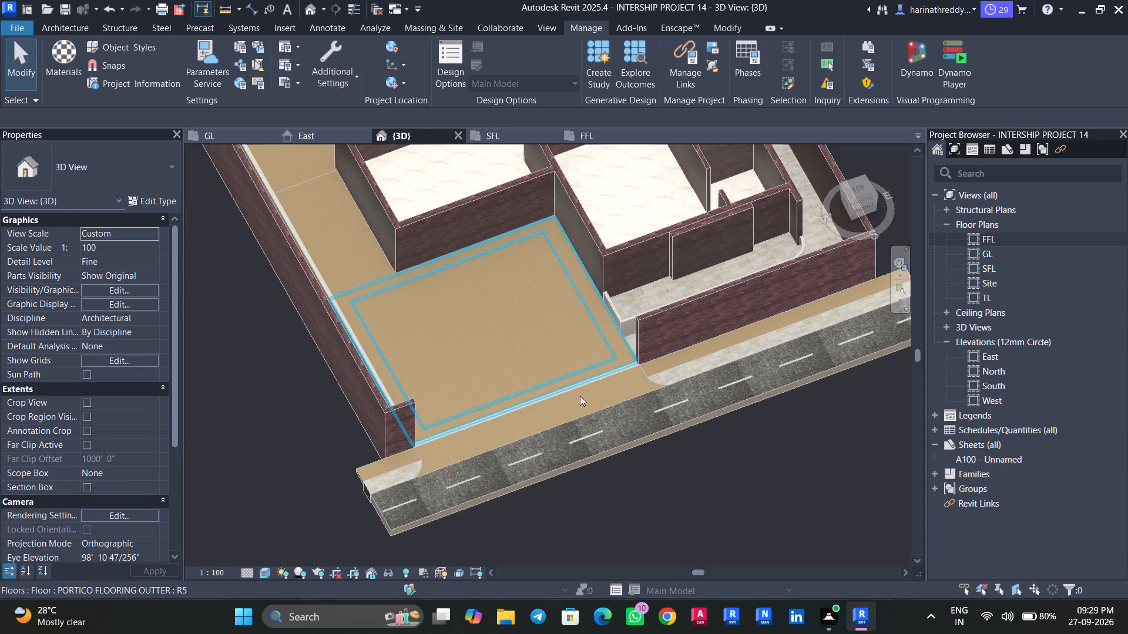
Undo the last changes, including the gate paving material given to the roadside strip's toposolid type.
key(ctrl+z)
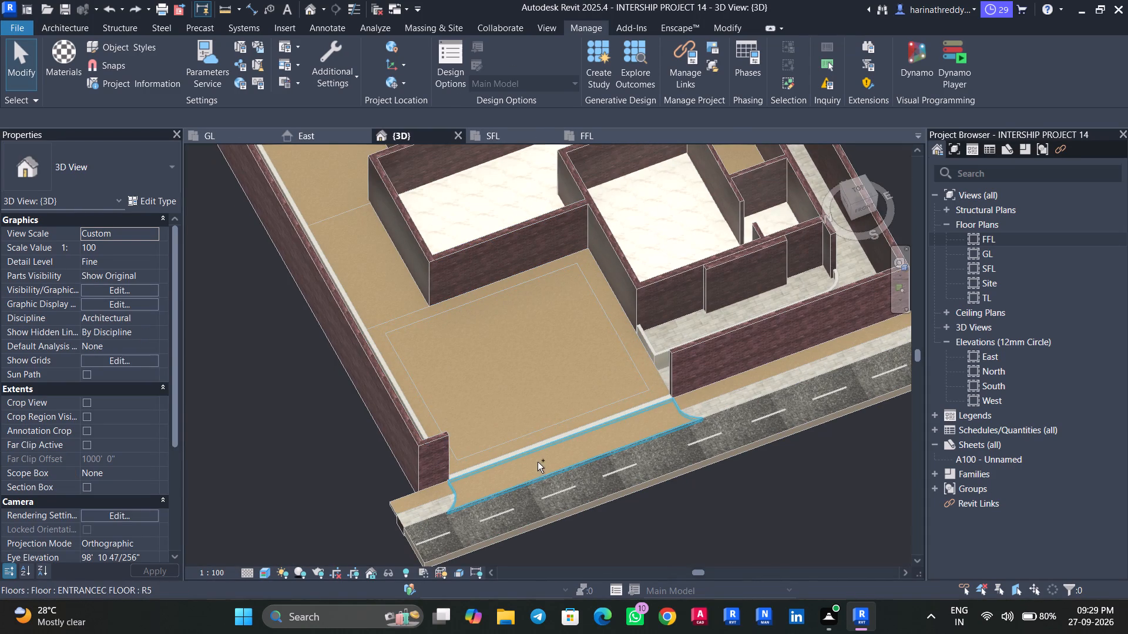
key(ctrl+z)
Open the material choice for the Finish 2 layer of the OUTTER ROAD FLOOR floor type beside the compound wall.
scroll(431, 482, up, 5)
click(433, 491)
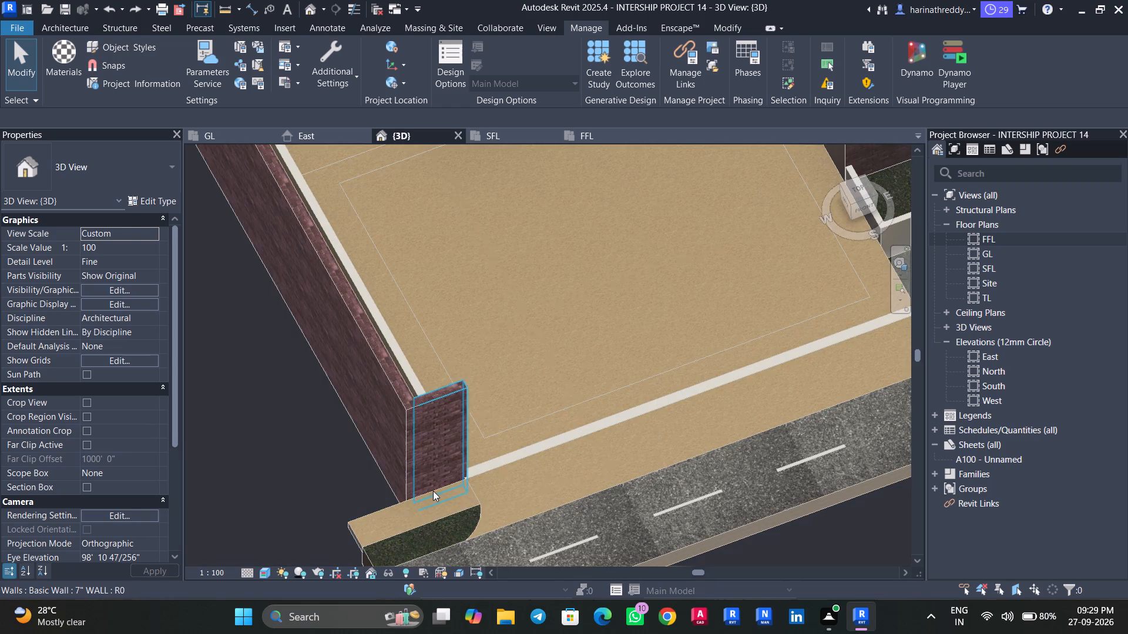
key(Escape)
click(385, 518)
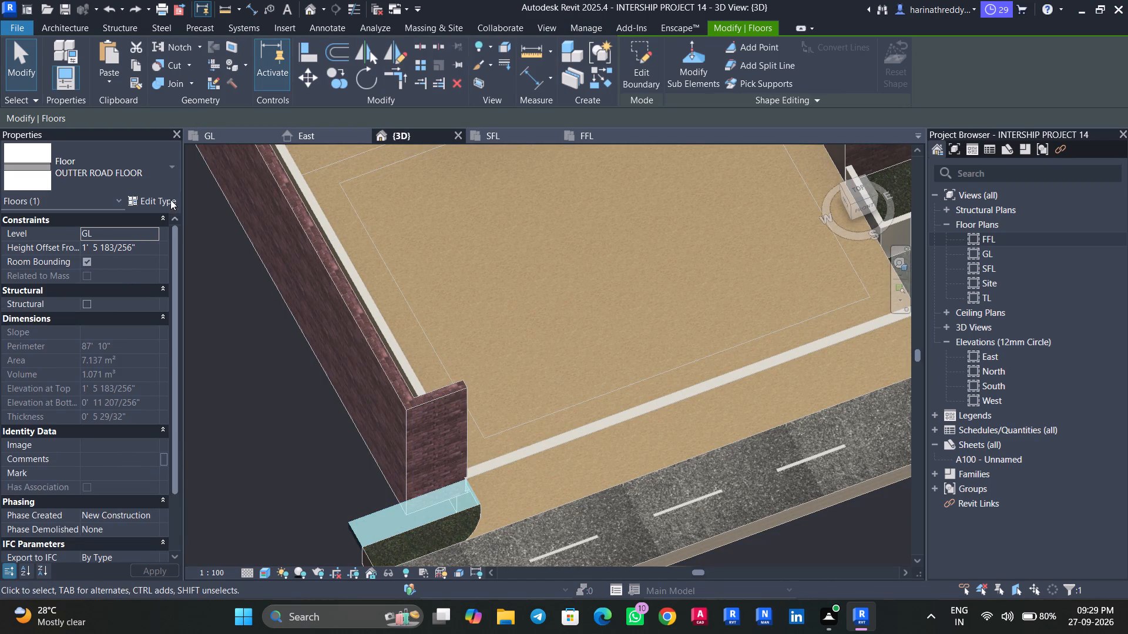
click(170, 200)
click(686, 185)
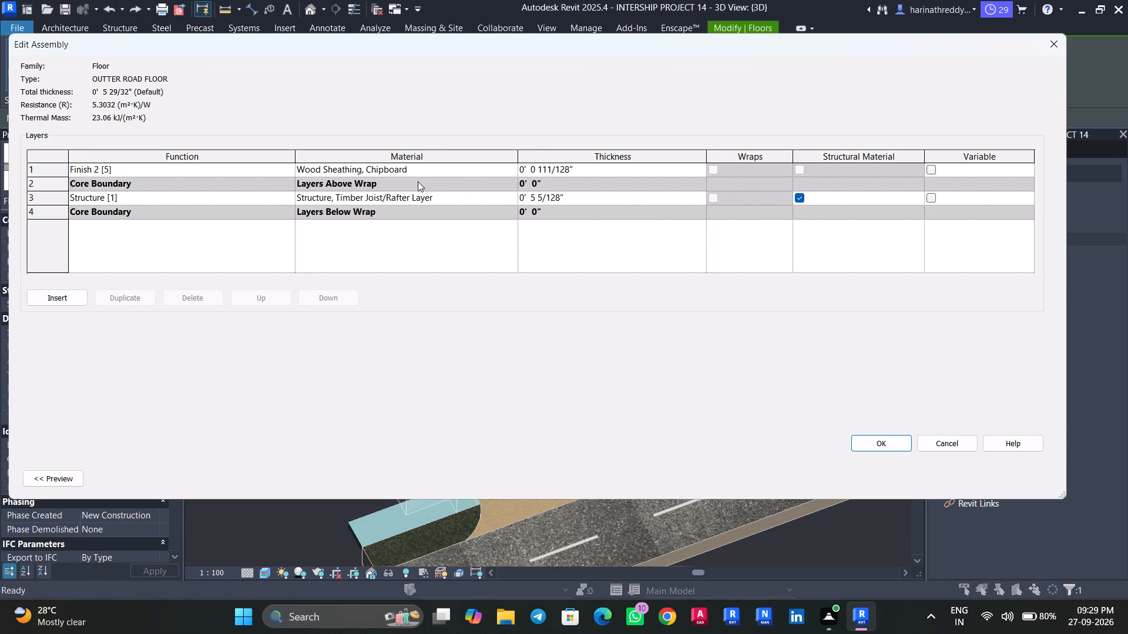
click(517, 168)
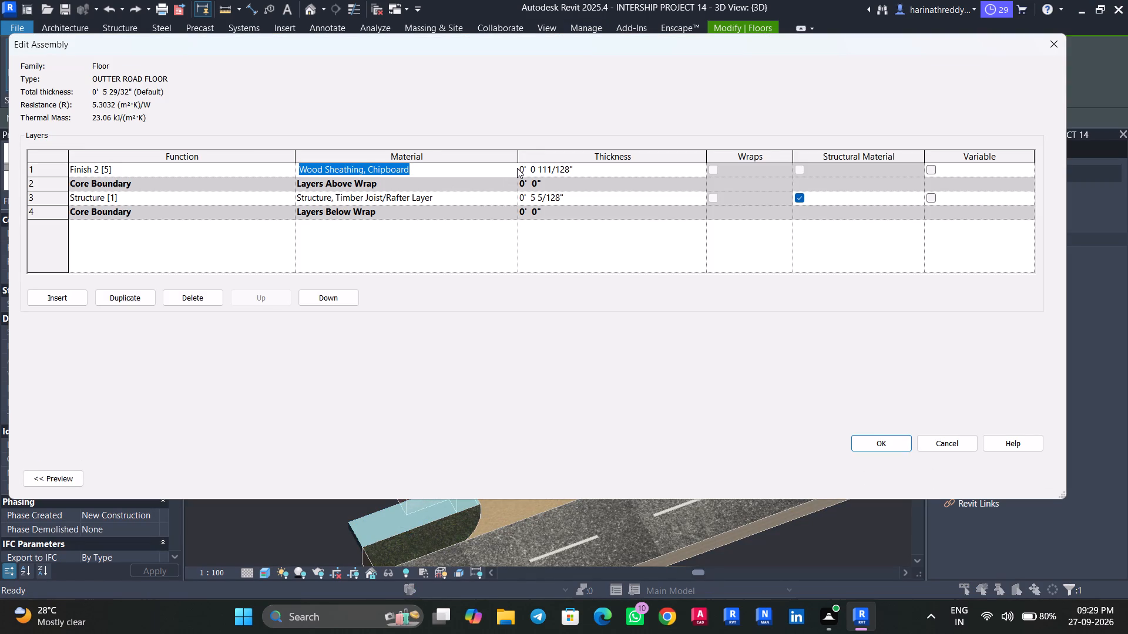
click(512, 166)
Search the project materials for OUTTER and OUTER, and look through the full material list for a suitable outdoor floor material.
click(377, 136)
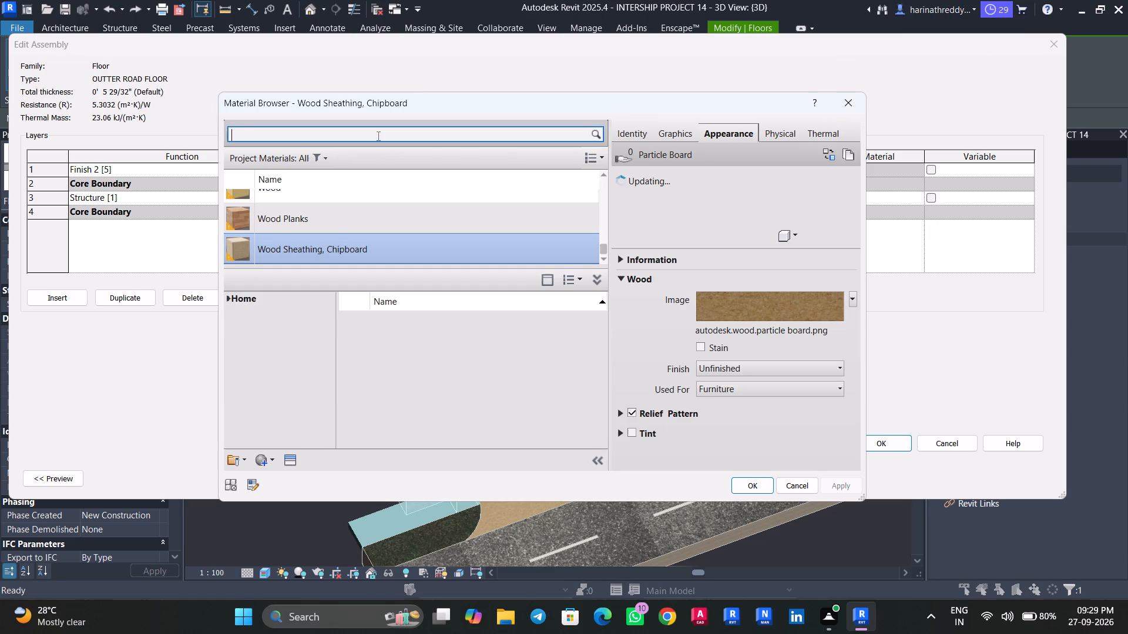
text(OUTTER)
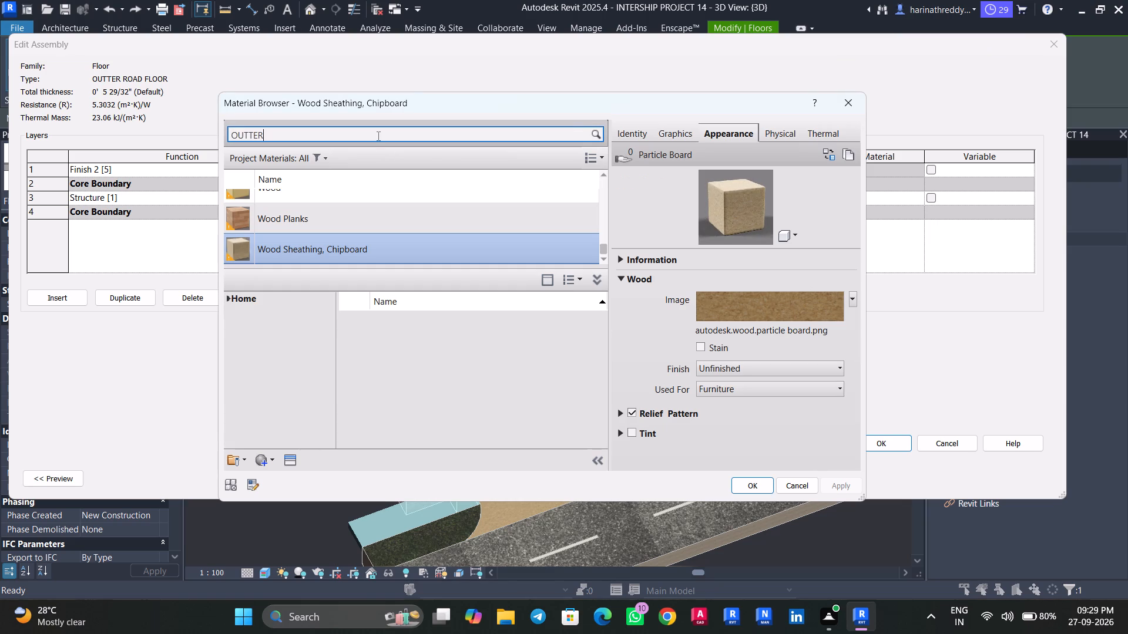
click(254, 139)
key(BackSpace)
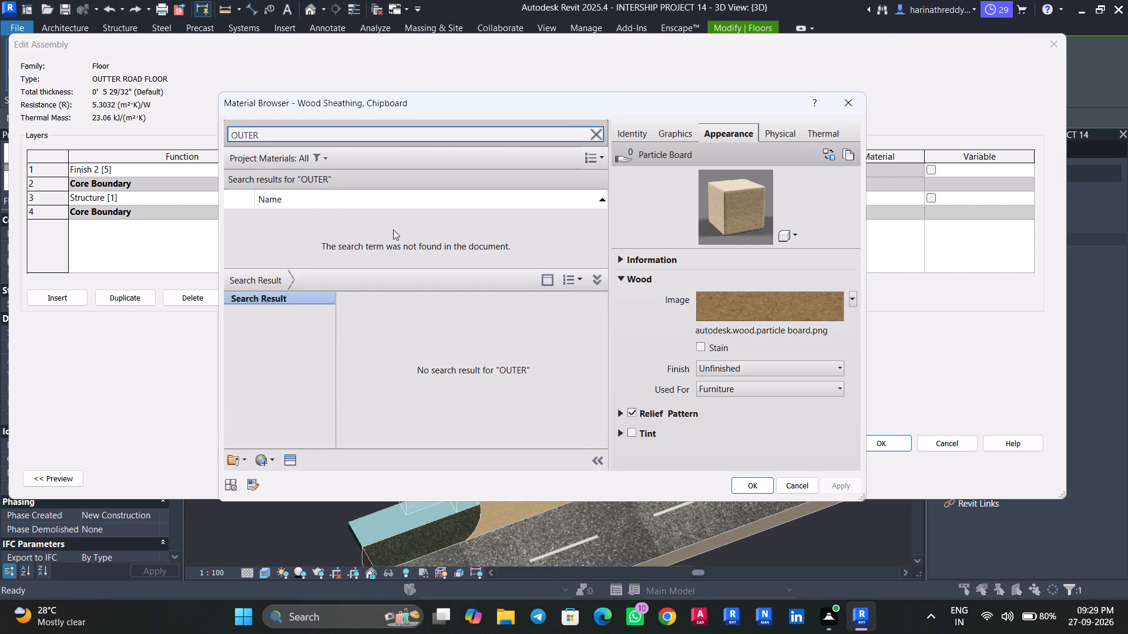
drag(317, 137, 210, 137)
key(BackSpace)
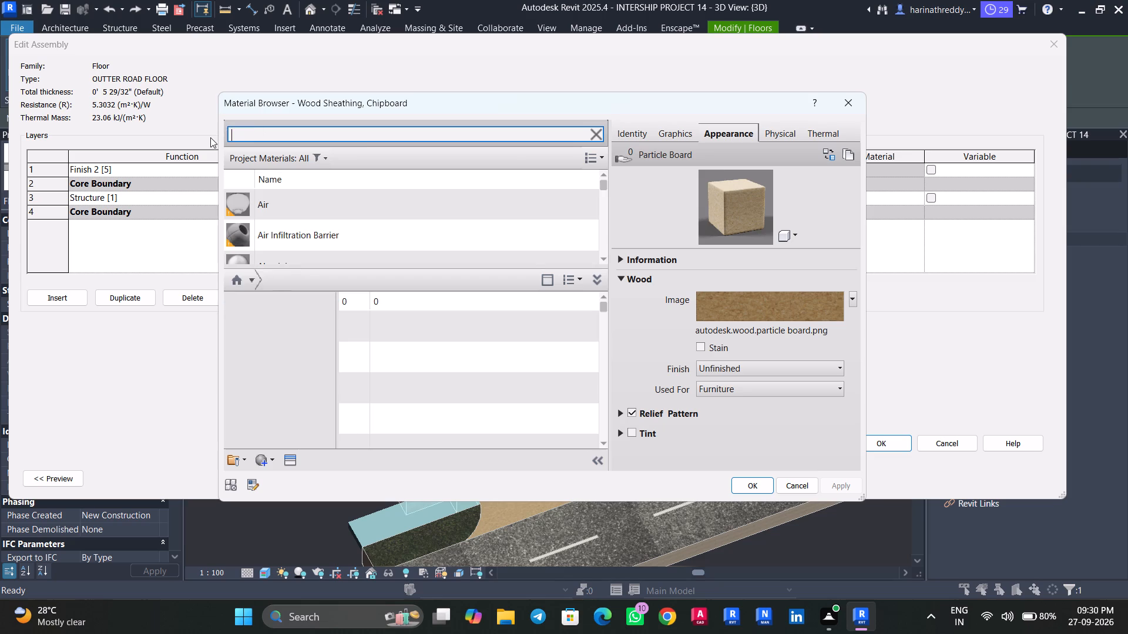
scroll(445, 222, down, 20)
scroll(445, 222, down, 1)
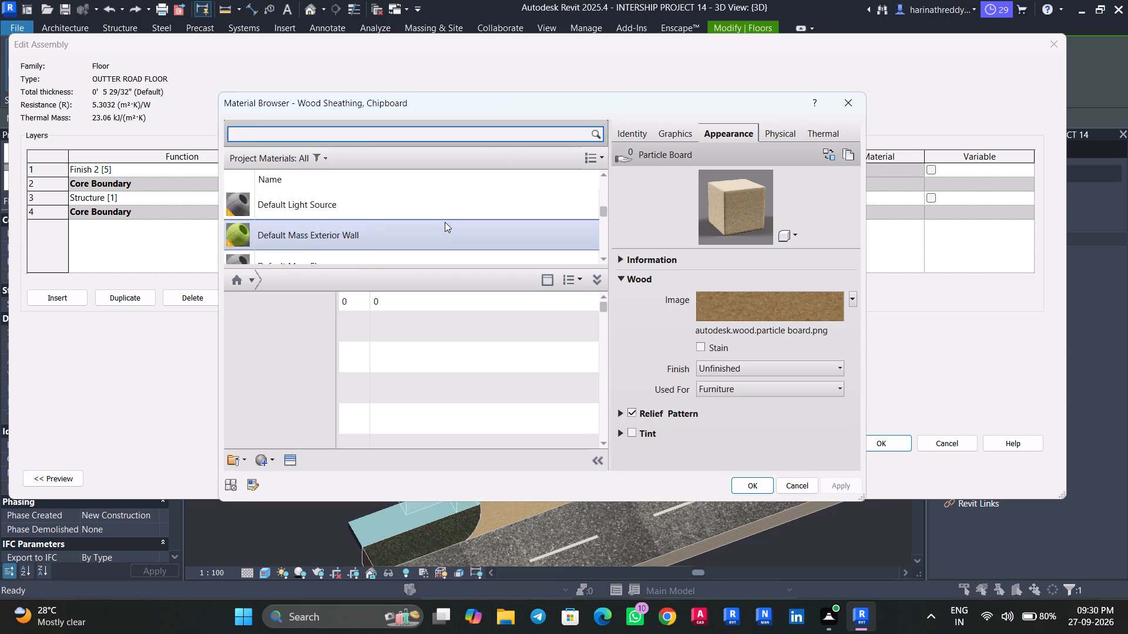
scroll(445, 222, down, 18)
scroll(445, 222, down, 5)
scroll(445, 222, up, 3)
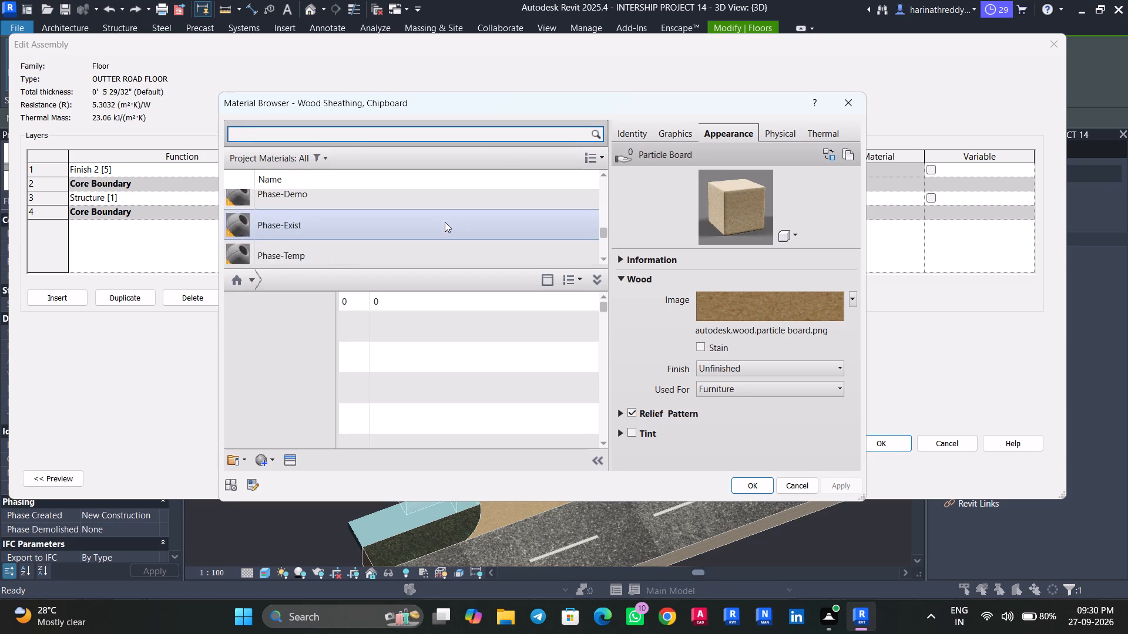
scroll(445, 222, up, 9)
scroll(445, 222, down, 7)
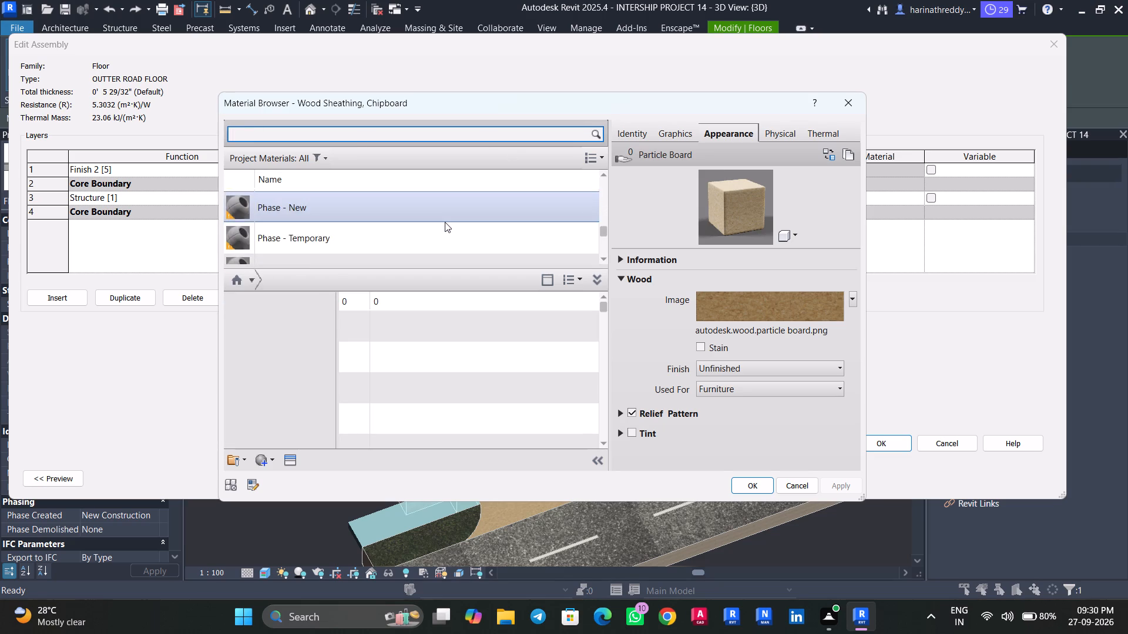
scroll(445, 222, down, 16)
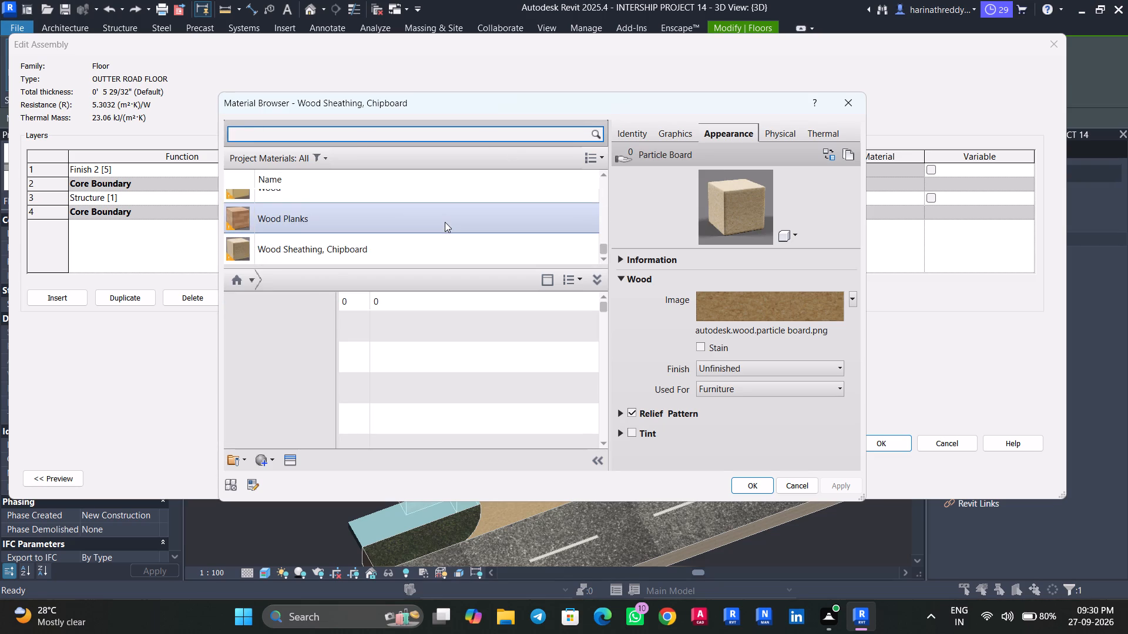
scroll(445, 222, down, 5)
scroll(445, 222, up, 11)
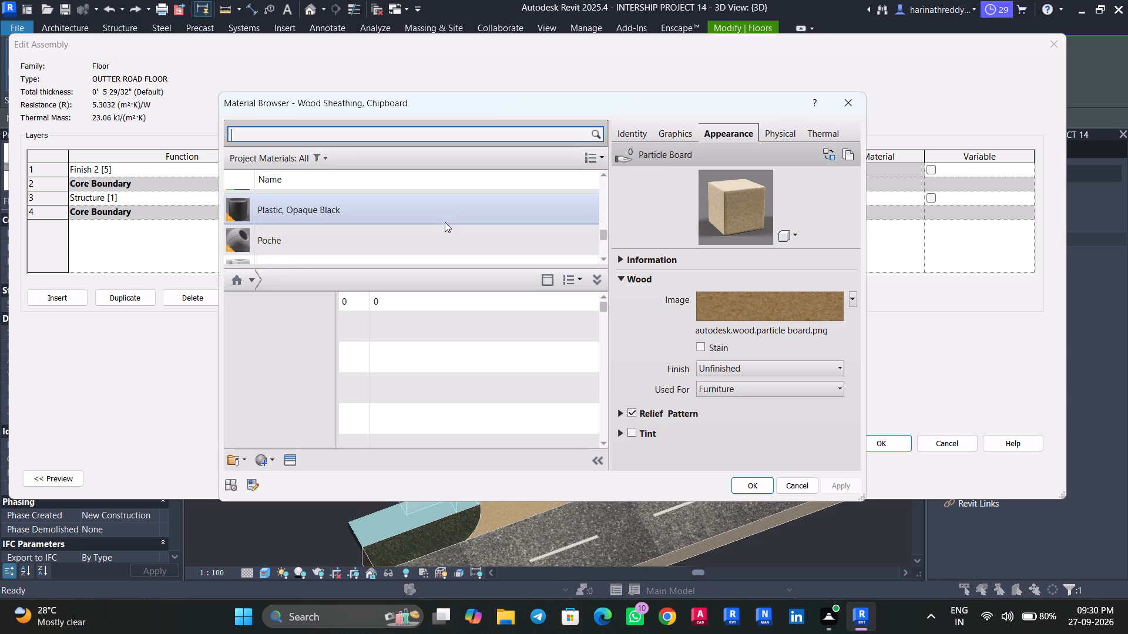
scroll(445, 222, down, 4)
scroll(445, 222, up, 7)
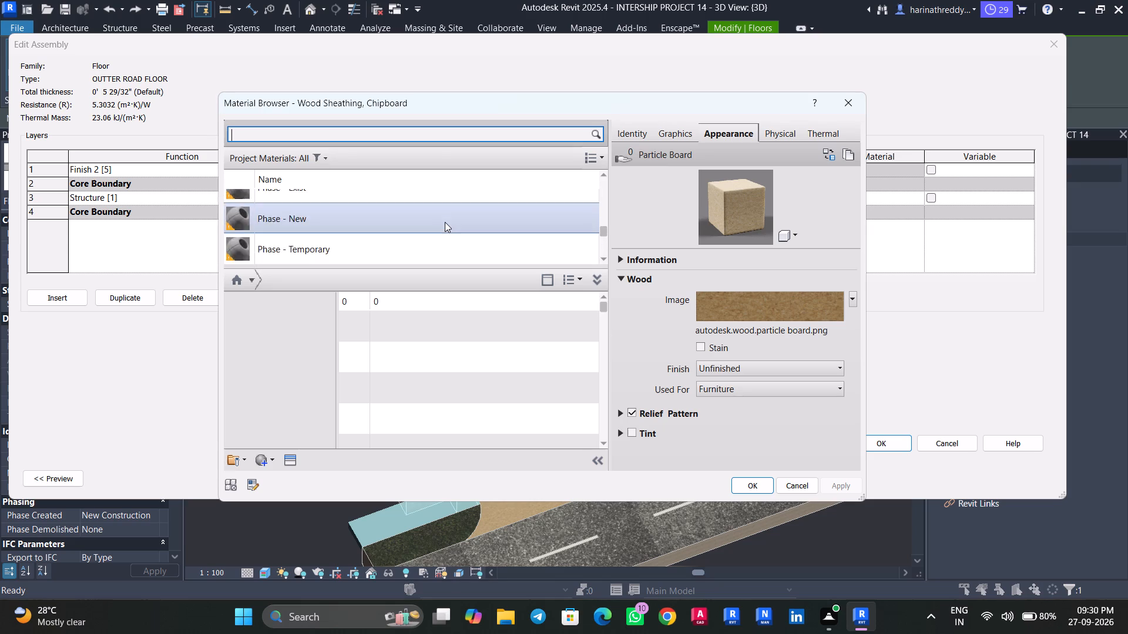
scroll(445, 222, up, 13)
scroll(445, 222, up, 8)
scroll(445, 222, down, 1)
scroll(445, 222, up, 3)
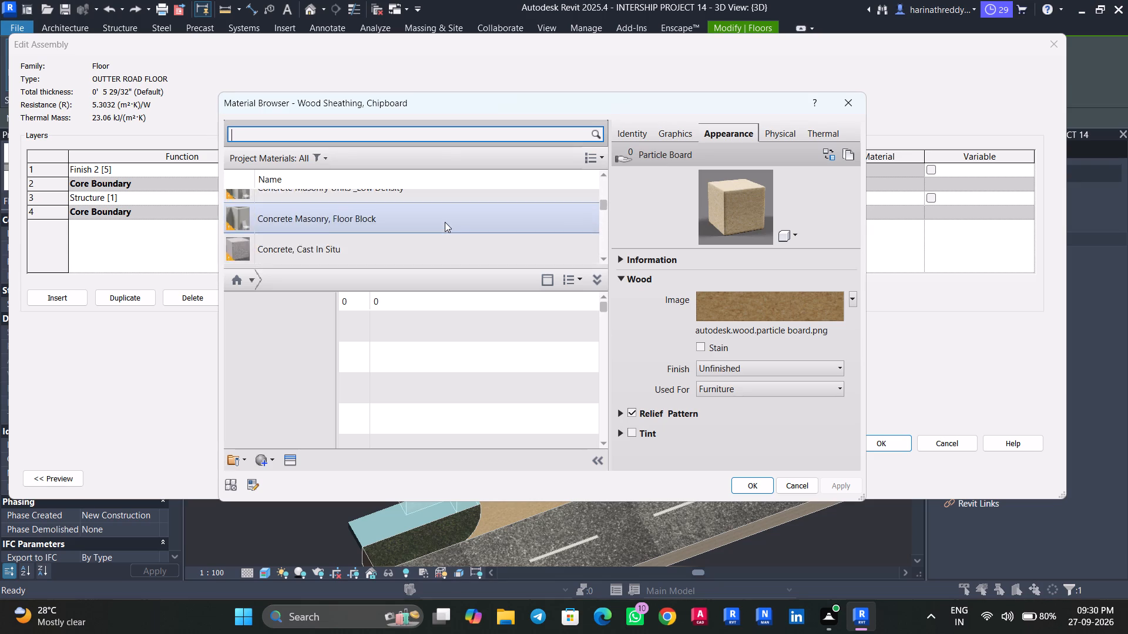
scroll(445, 222, up, 16)
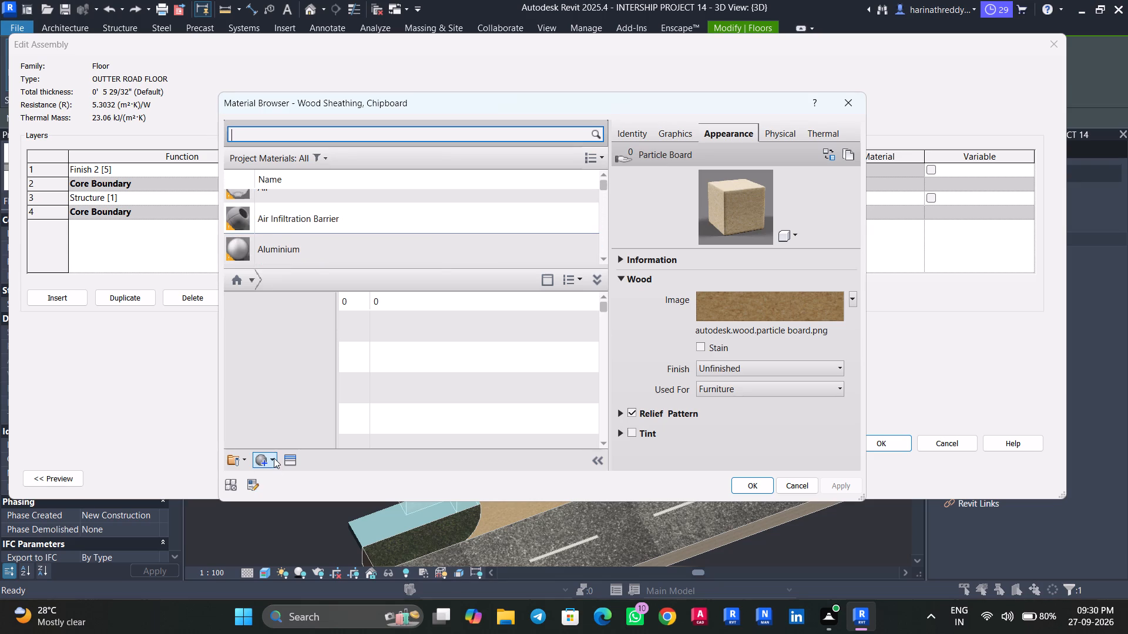
Create a new material named OUTTER FLOOR IN for the Finish 2 layer of the OUTTER ROAD FLOOR type.
click(274, 458)
click(277, 470)
right_click(314, 220)
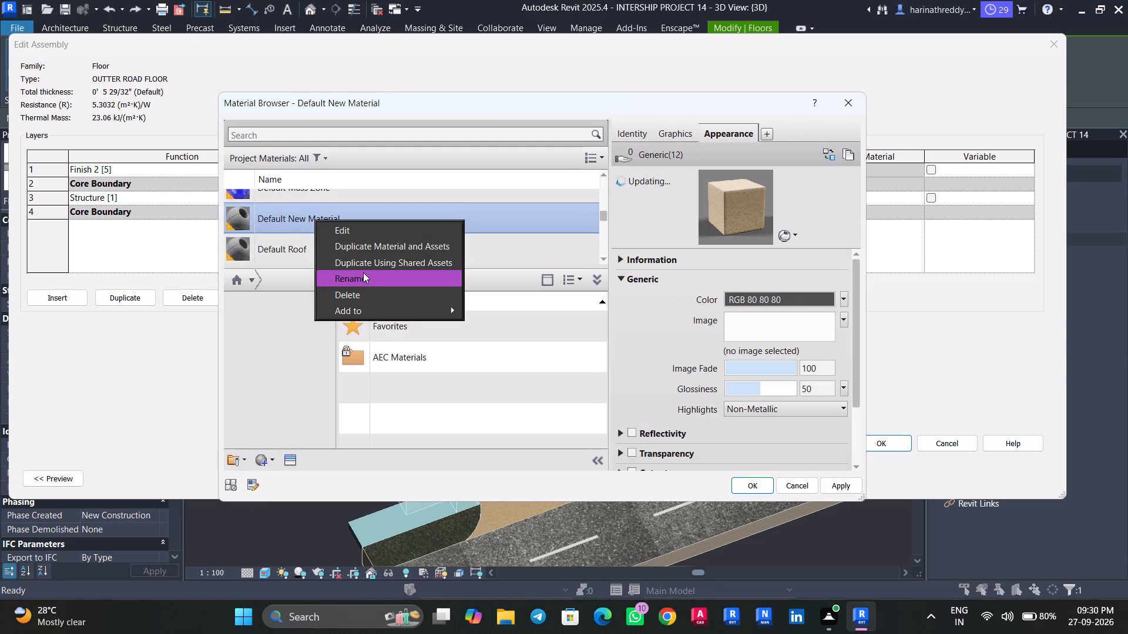
click(363, 274)
text(OUTTER FLOR)
key(space)
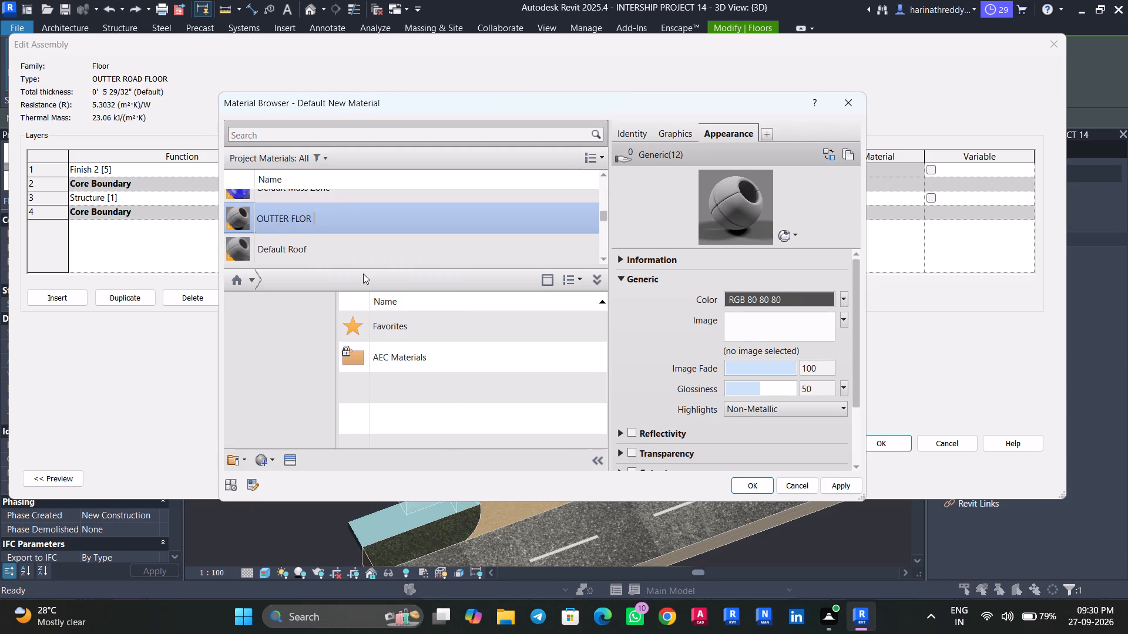
key(BackSpace)
key(BackSpace)
text(OR IN)
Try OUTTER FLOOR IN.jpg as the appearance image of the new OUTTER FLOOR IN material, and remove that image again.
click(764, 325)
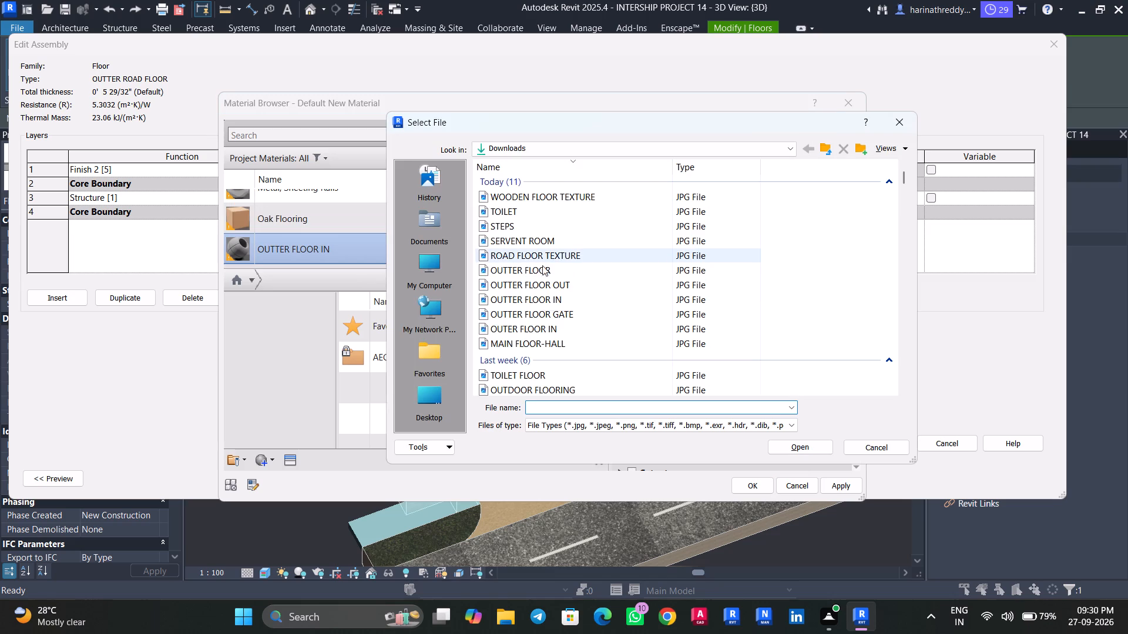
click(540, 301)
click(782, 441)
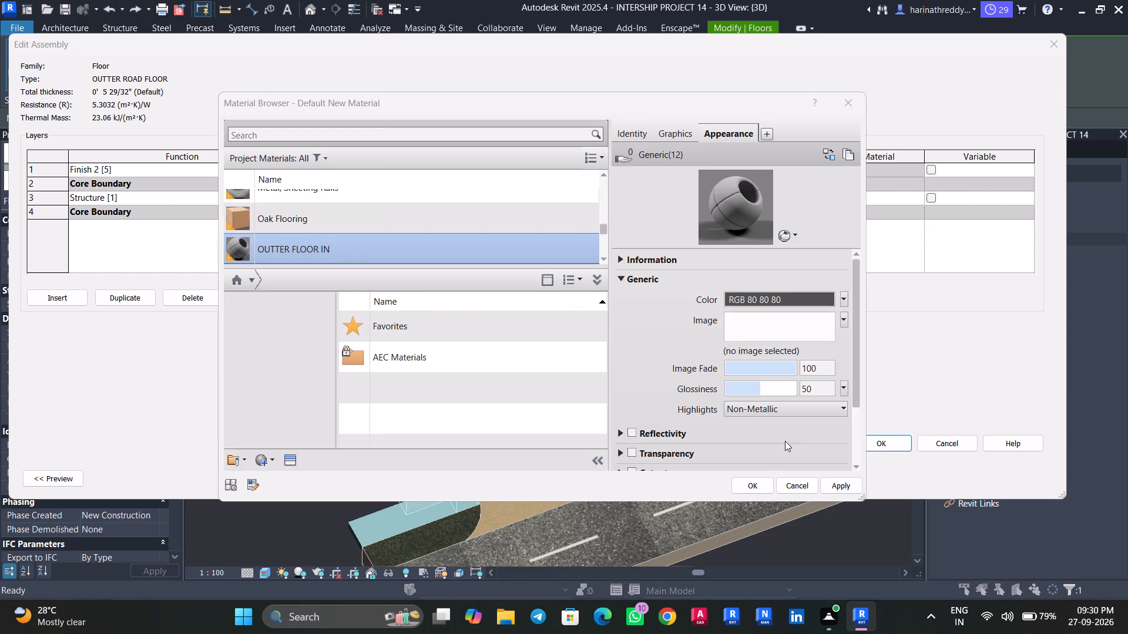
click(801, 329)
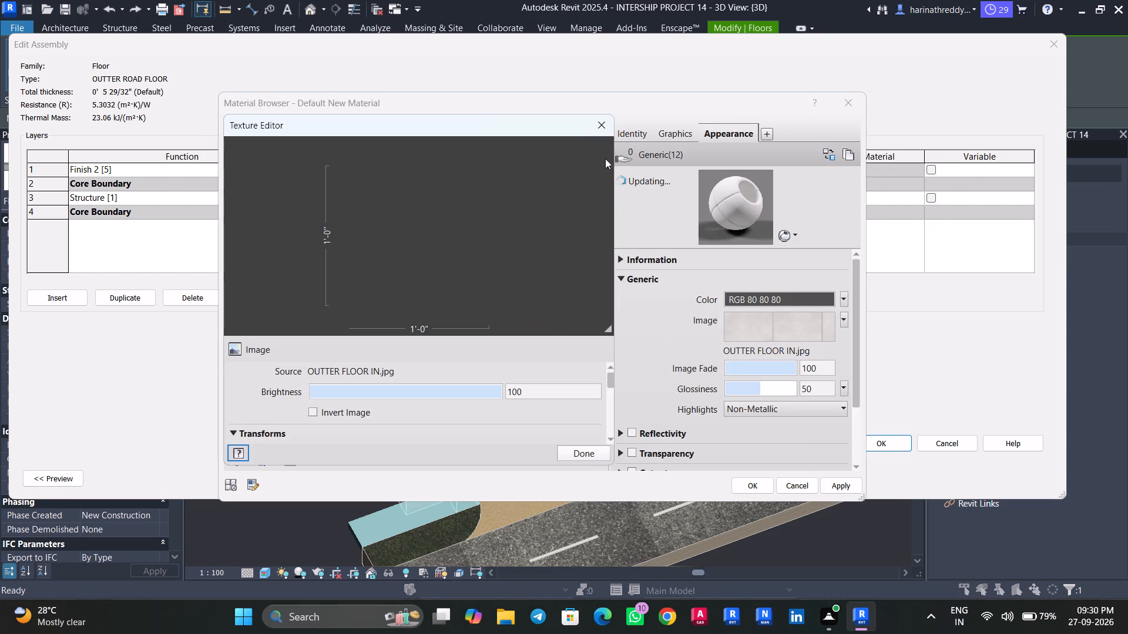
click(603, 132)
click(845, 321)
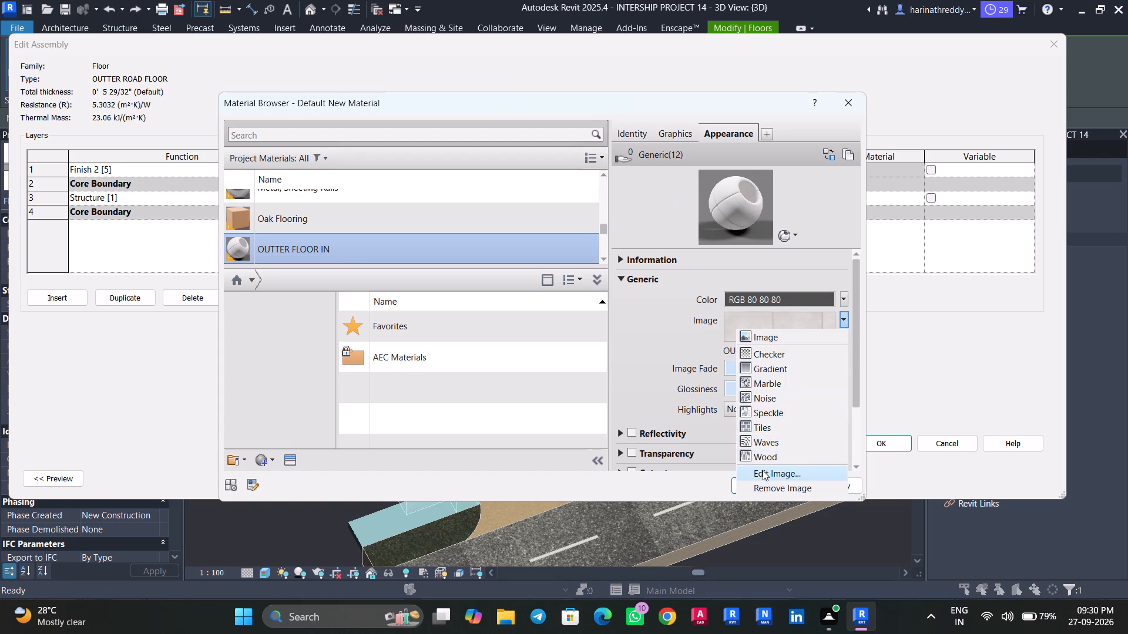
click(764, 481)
Load OUTTER FLOOR GATE.jpg as the appearance image of the OUTTER FLOOR IN material.
click(765, 326)
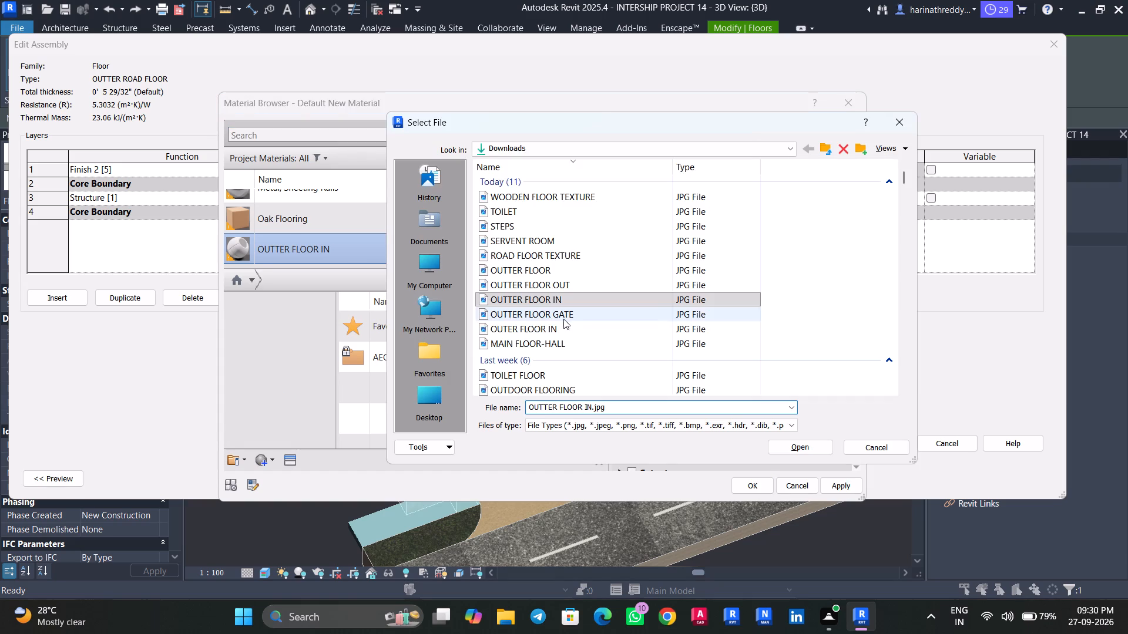
click(539, 317)
click(807, 447)
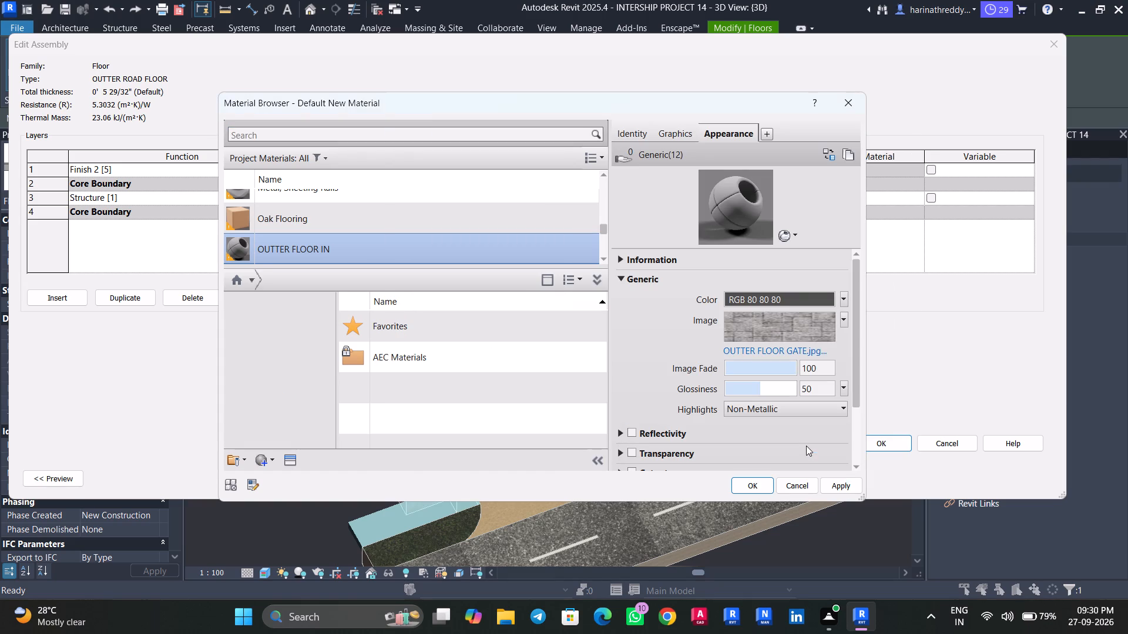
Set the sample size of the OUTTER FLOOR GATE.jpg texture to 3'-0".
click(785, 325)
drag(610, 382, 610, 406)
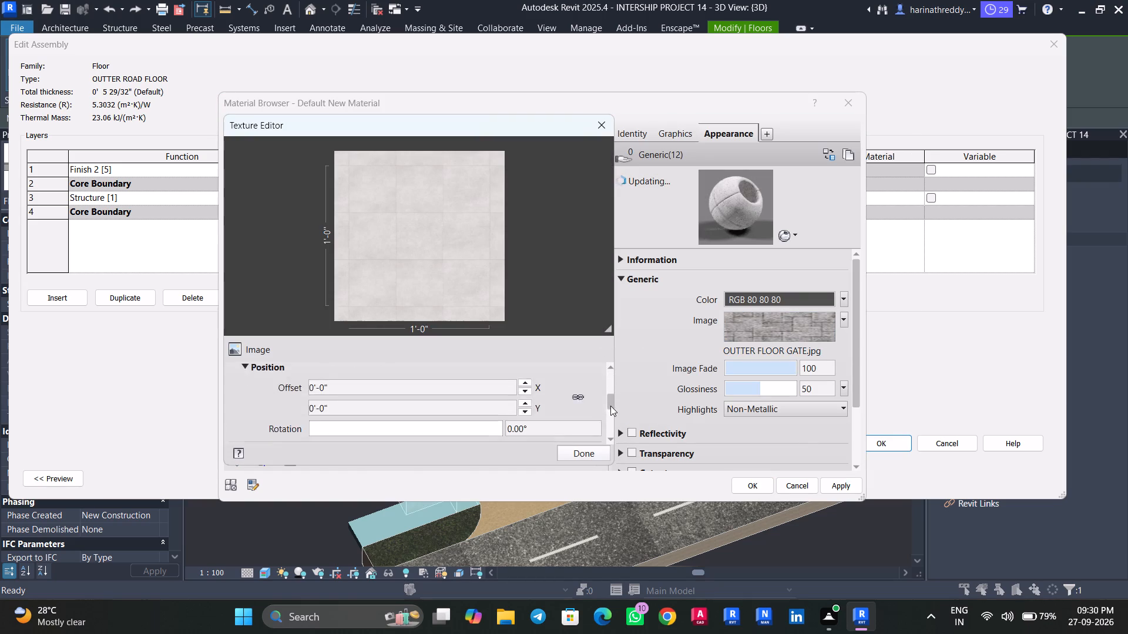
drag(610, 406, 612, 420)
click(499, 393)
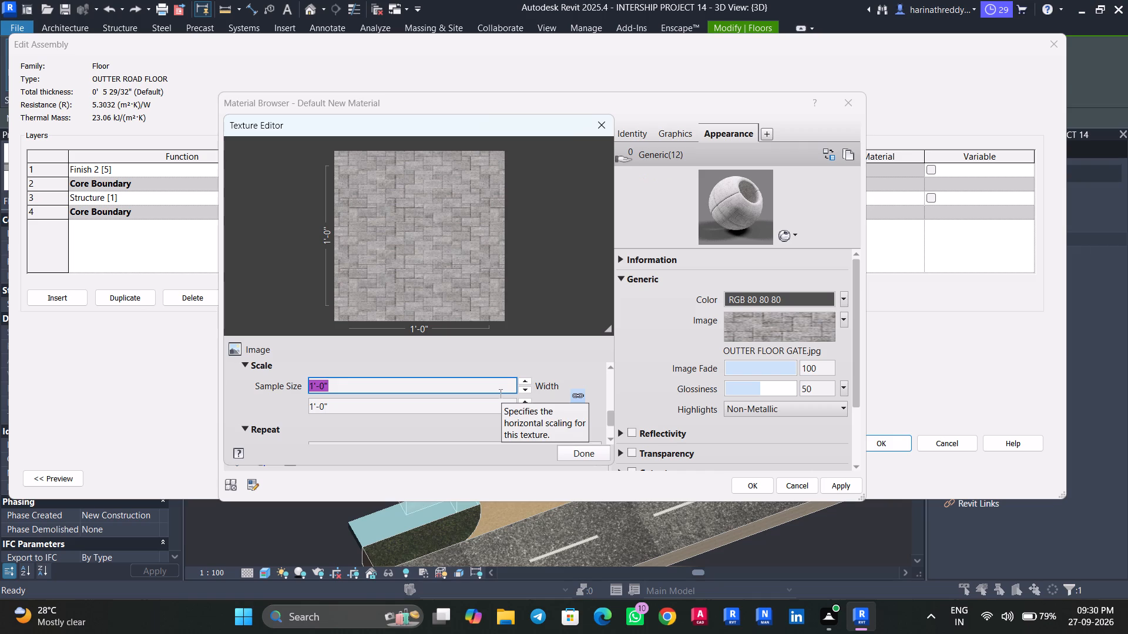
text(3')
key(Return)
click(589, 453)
Assign the OUTTER FLOOR IN material to the Finish 2 layer and apply the change to the OUTTER ROAD FLOOR type.
click(833, 487)
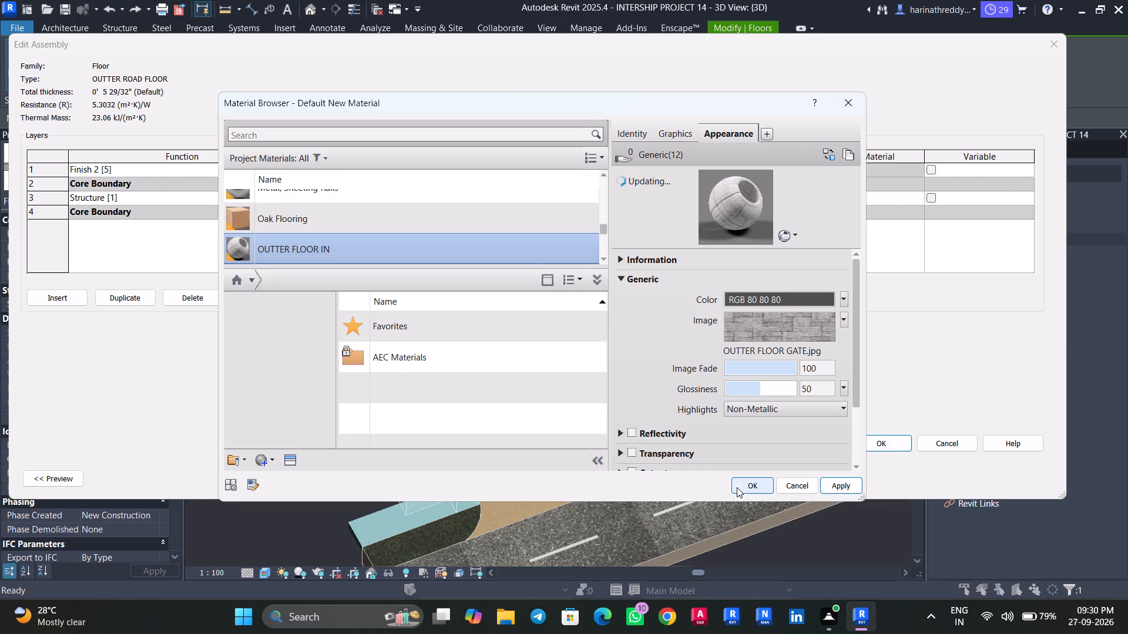
click(741, 487)
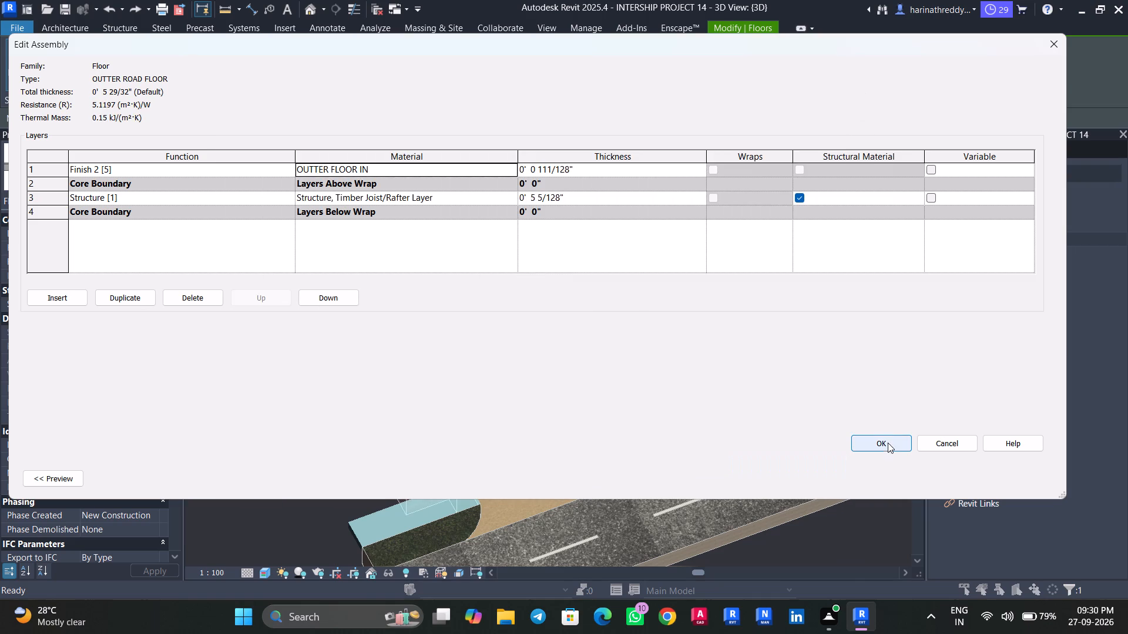
click(888, 443)
click(1046, 480)
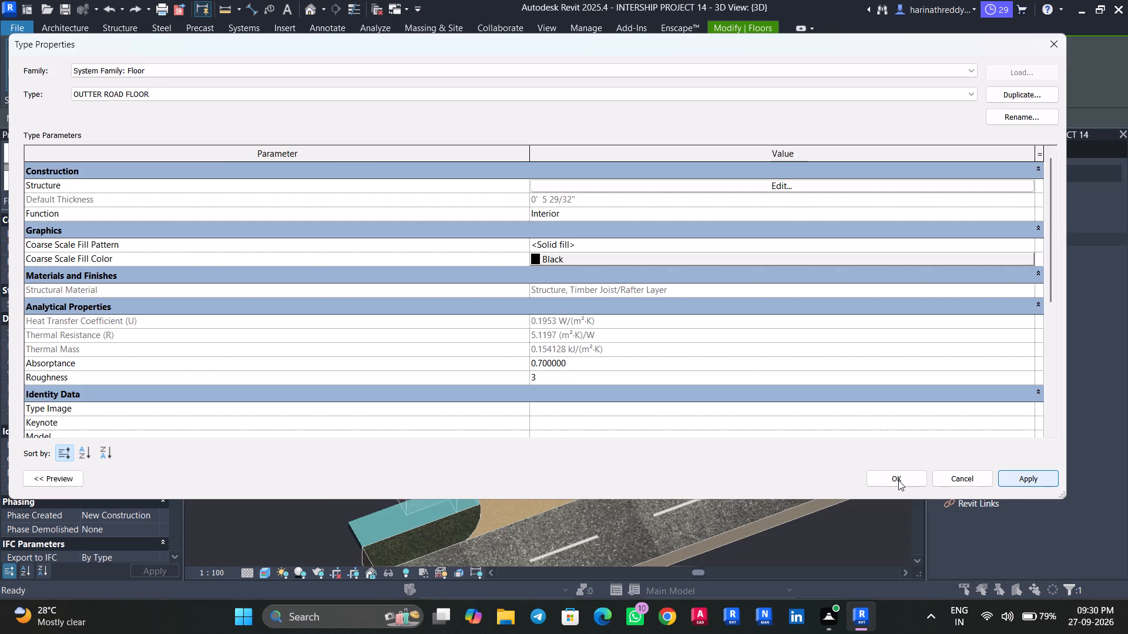
click(898, 480)
key(Escape)
Set the OUTTER FLOOR IN material's image texture sample size to 10' through the OUTTER ROAD FLOOR type and apply it.
scroll(347, 527, up, 7)
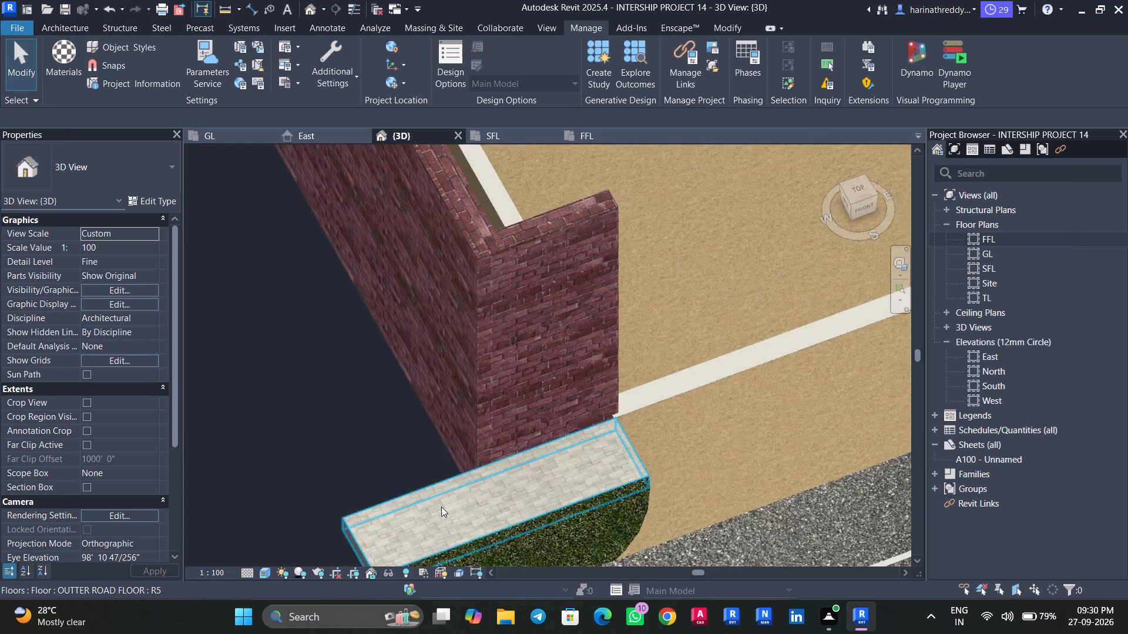
scroll(441, 507, up, 2)
scroll(441, 507, down, 1)
scroll(441, 507, up, 8)
click(444, 506)
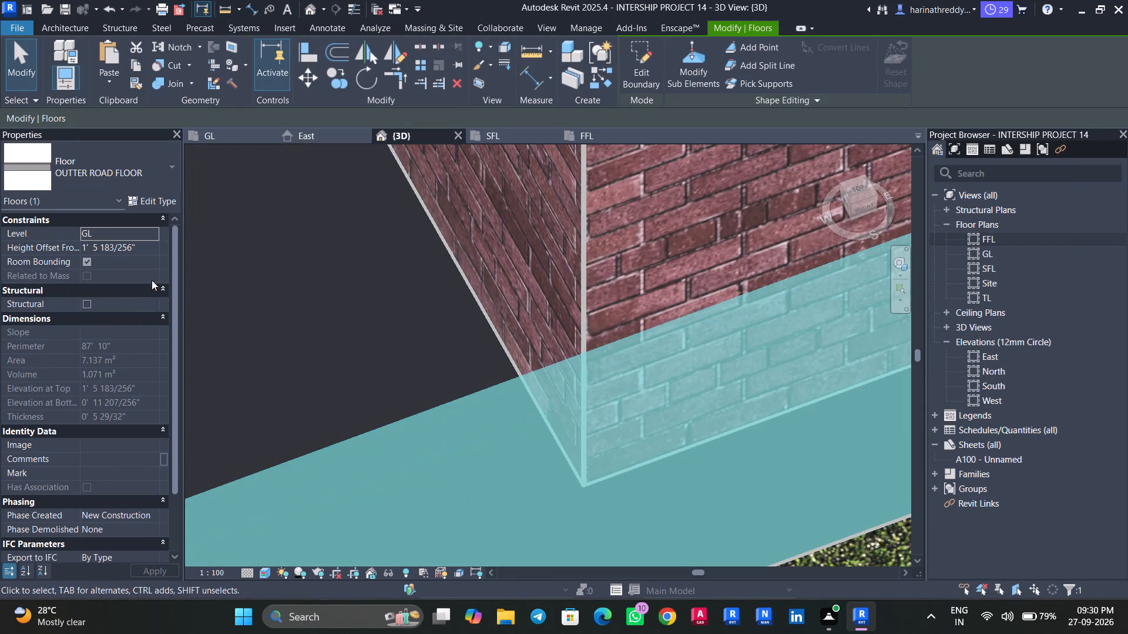
click(166, 203)
click(751, 188)
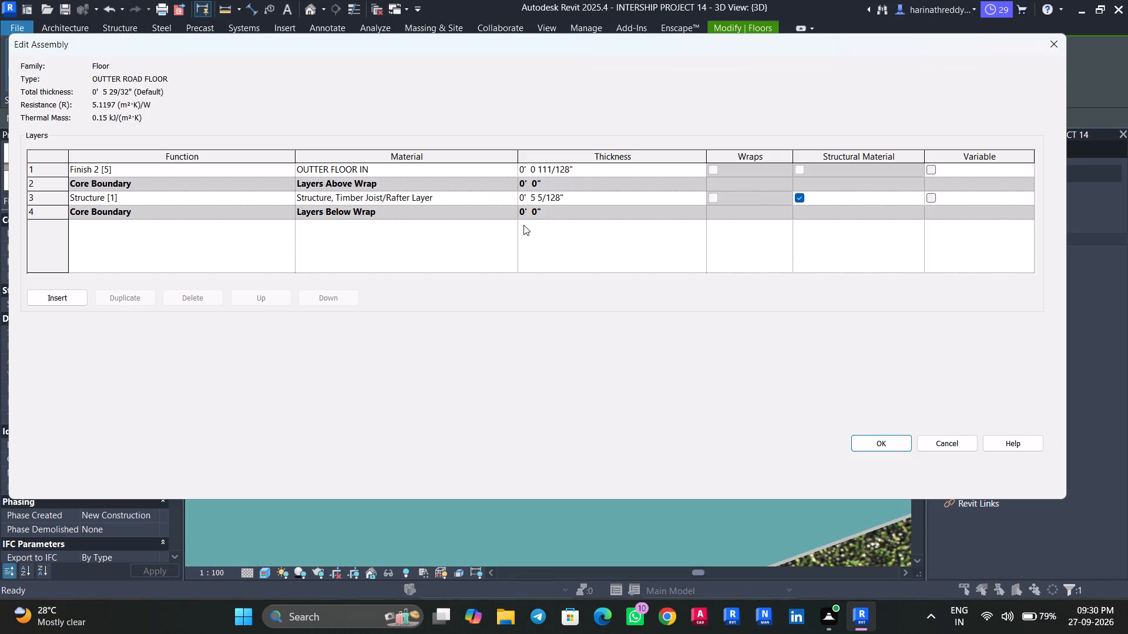
click(513, 171)
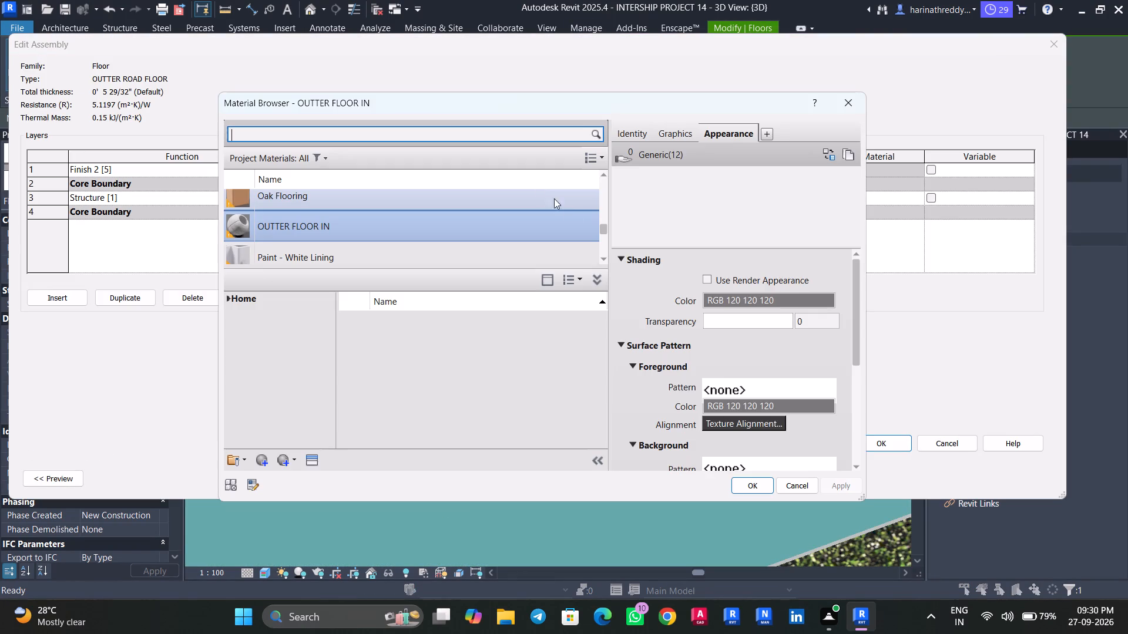
click(752, 332)
drag(610, 381, 613, 415)
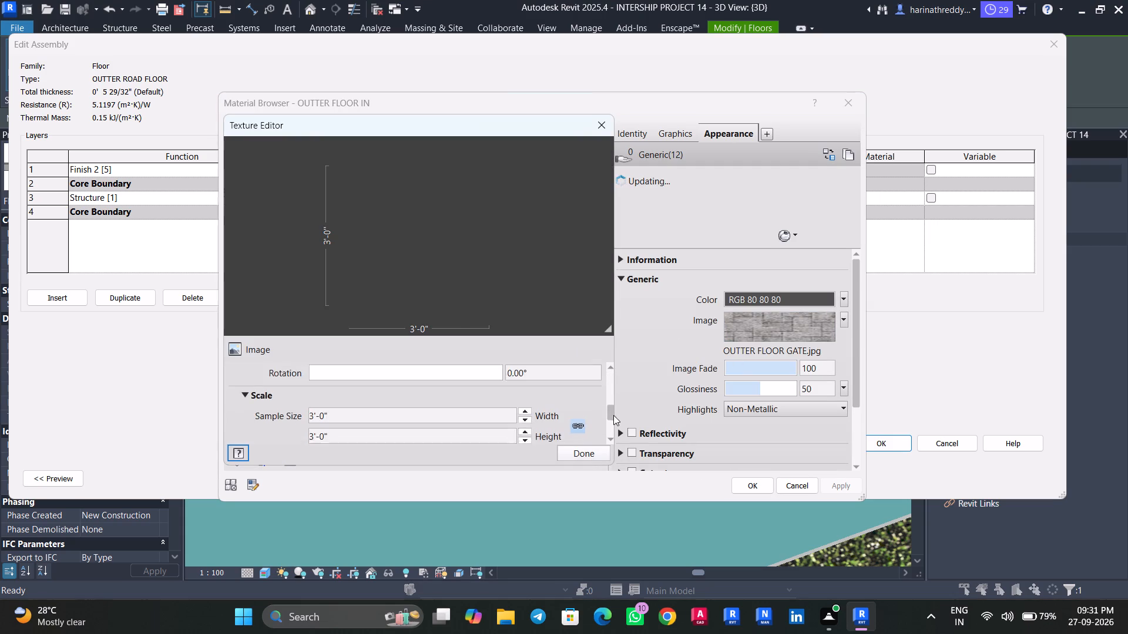
drag(613, 415, 613, 416)
click(449, 399)
text(10')
key(Return)
click(587, 453)
click(827, 492)
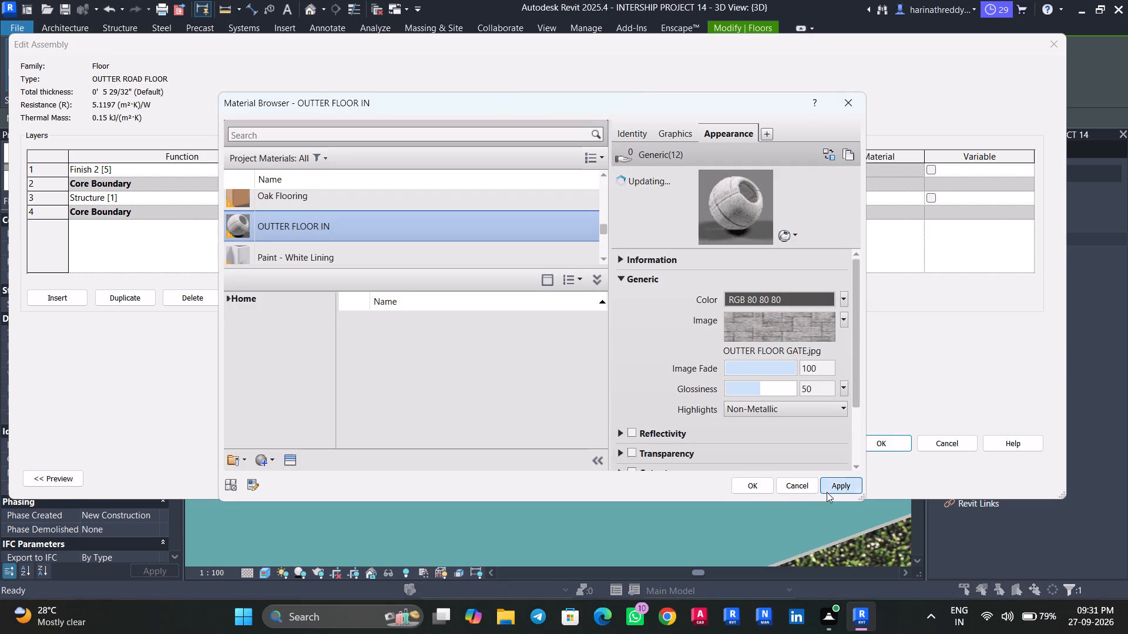
click(746, 487)
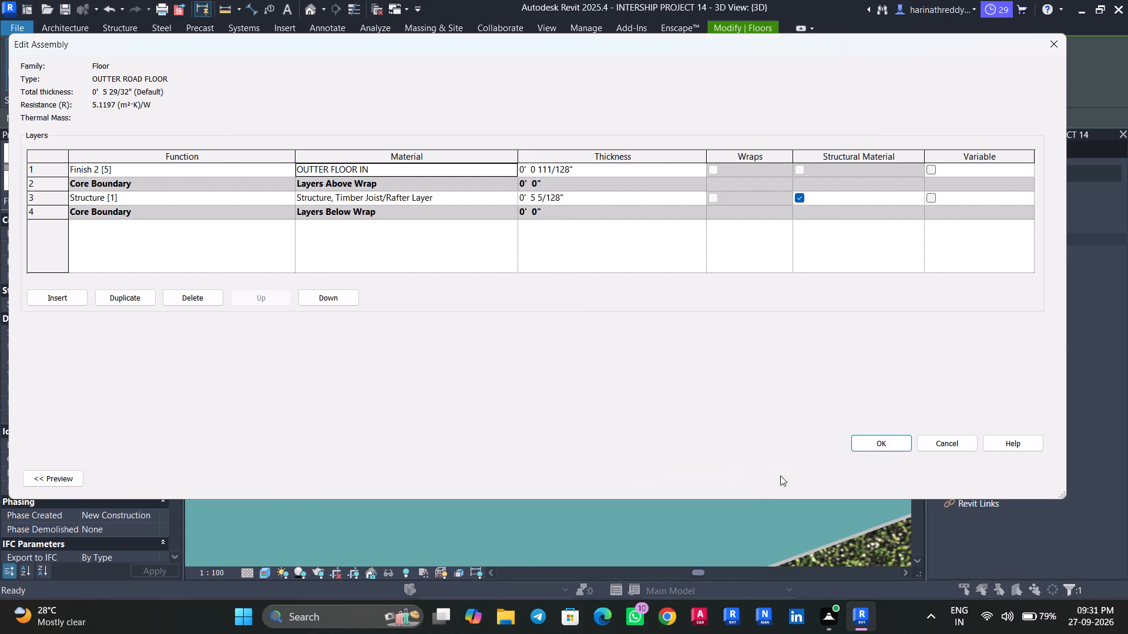
click(867, 449)
click(1015, 475)
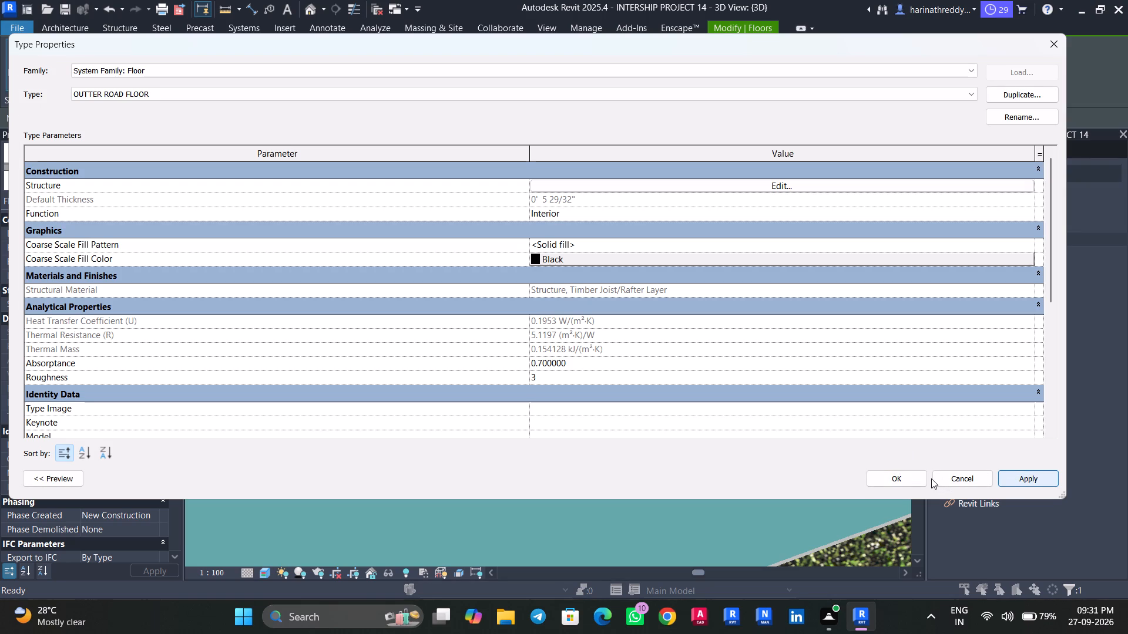
click(922, 475)
click(455, 335)
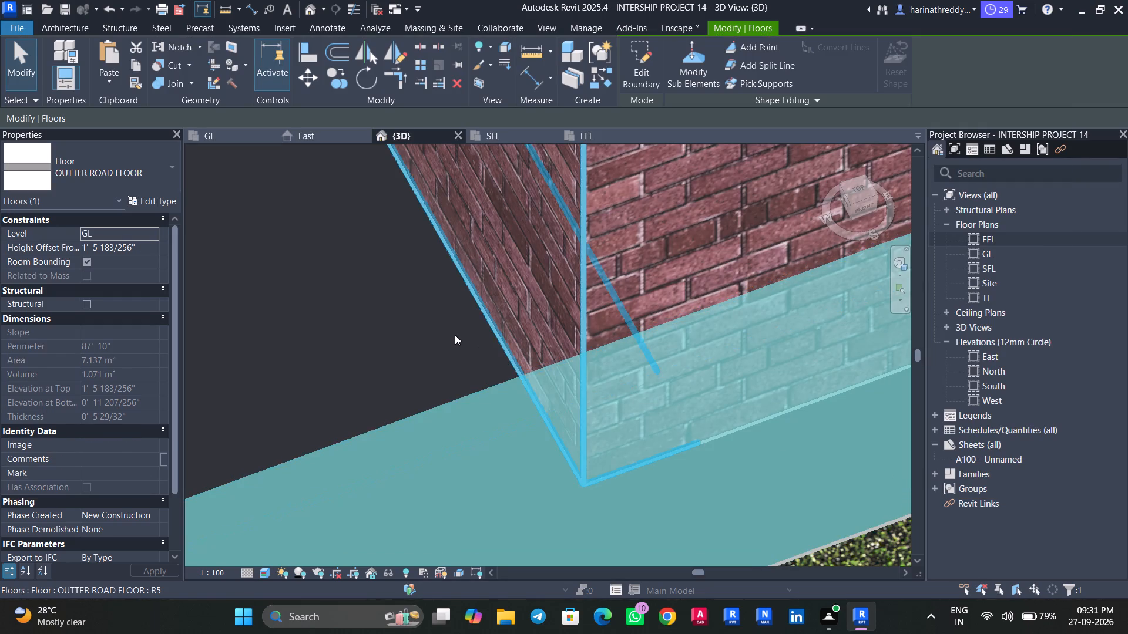
Examine the paving strips on both sides of the entrance in 3D and compare with the entry area on the GL floor plan.
scroll(455, 335, down, 14)
scroll(457, 338, up, 1)
scroll(457, 338, down, 2)
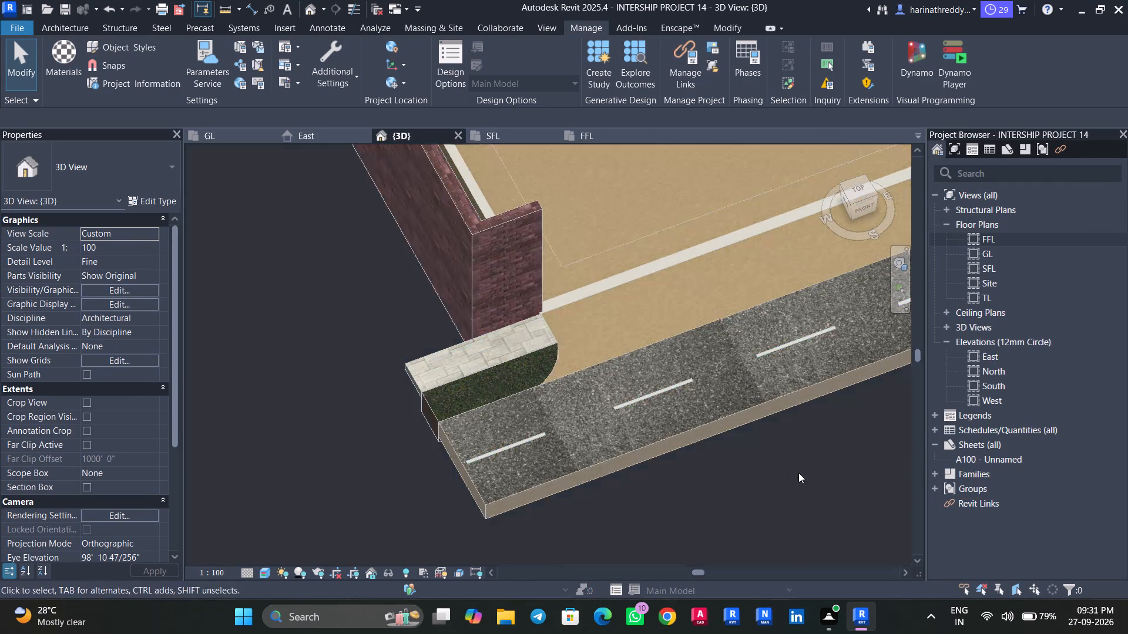
middle_drag(797, 473, 586, 529)
middle_drag(742, 502, 544, 542)
scroll(736, 478, up, 1)
middle_drag(736, 478, 583, 551)
middle_drag(696, 456, 696, 491)
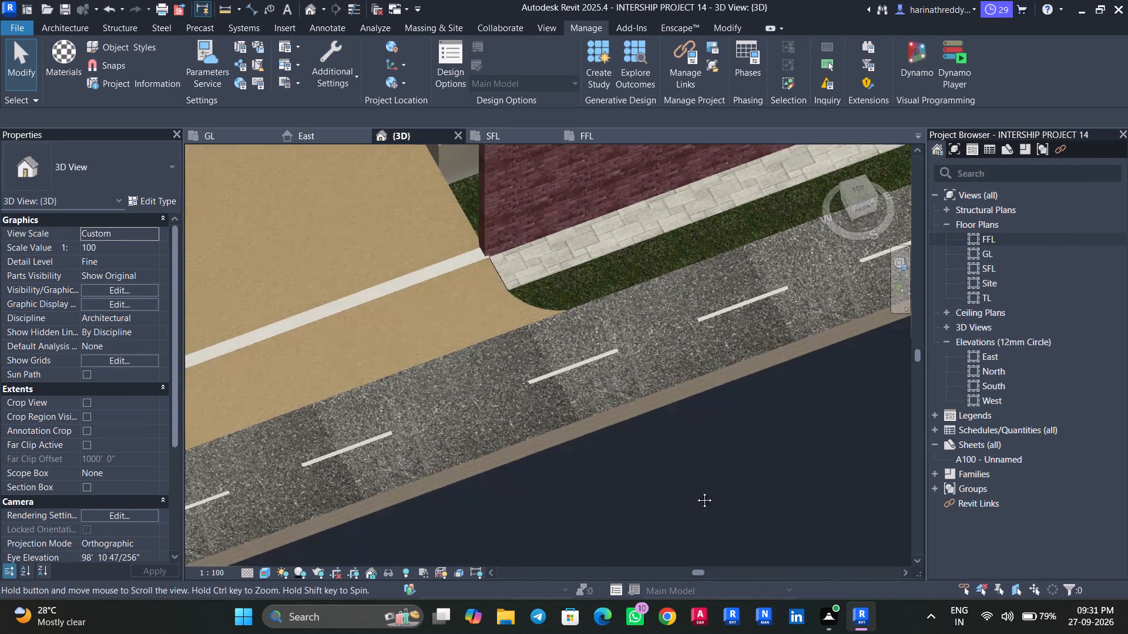
middle_drag(696, 491, 684, 543)
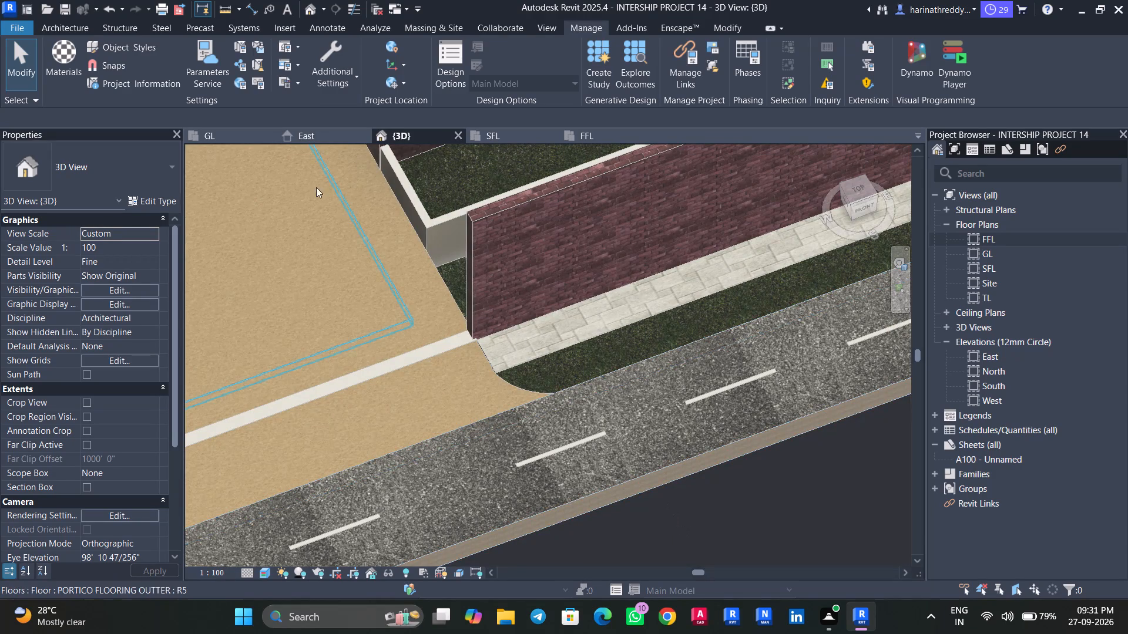
click(214, 137)
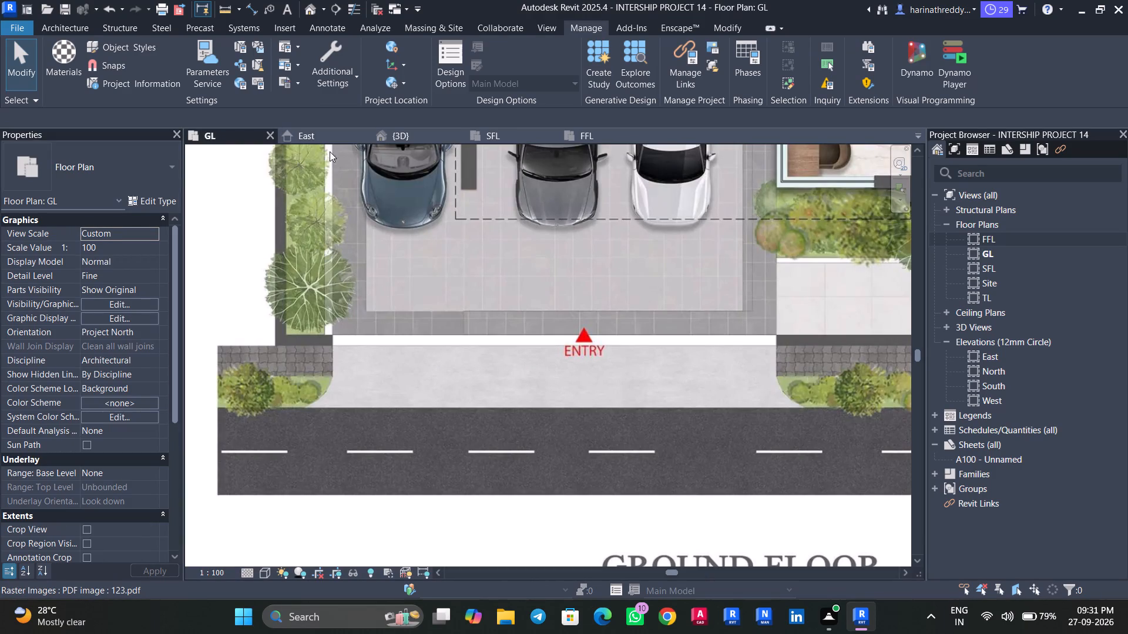
click(402, 133)
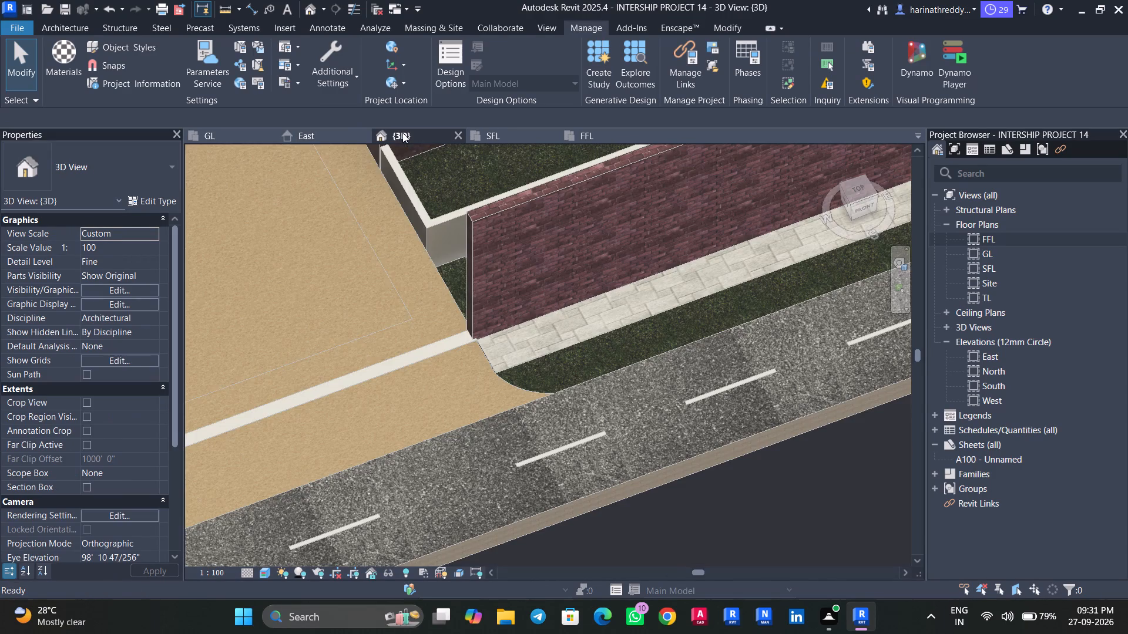
Create a new material for the Finish 2 layer of the ENTRANCEC FLOOR type between the gate and the road.
middle_drag(446, 397, 640, 326)
scroll(640, 326, up, 1)
click(540, 336)
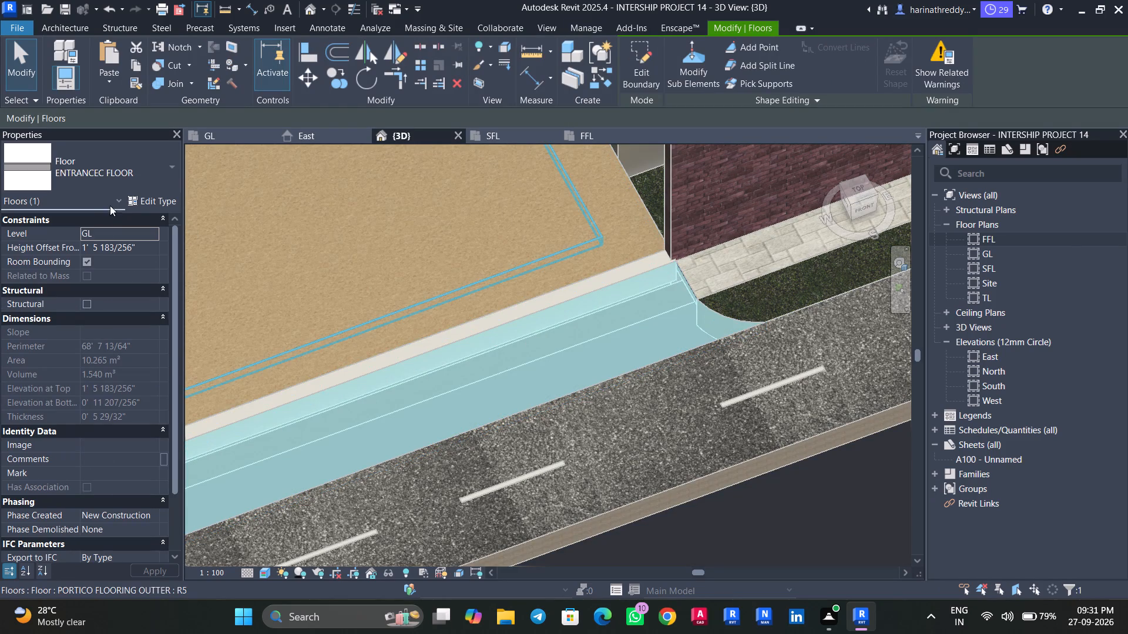
click(144, 200)
click(642, 183)
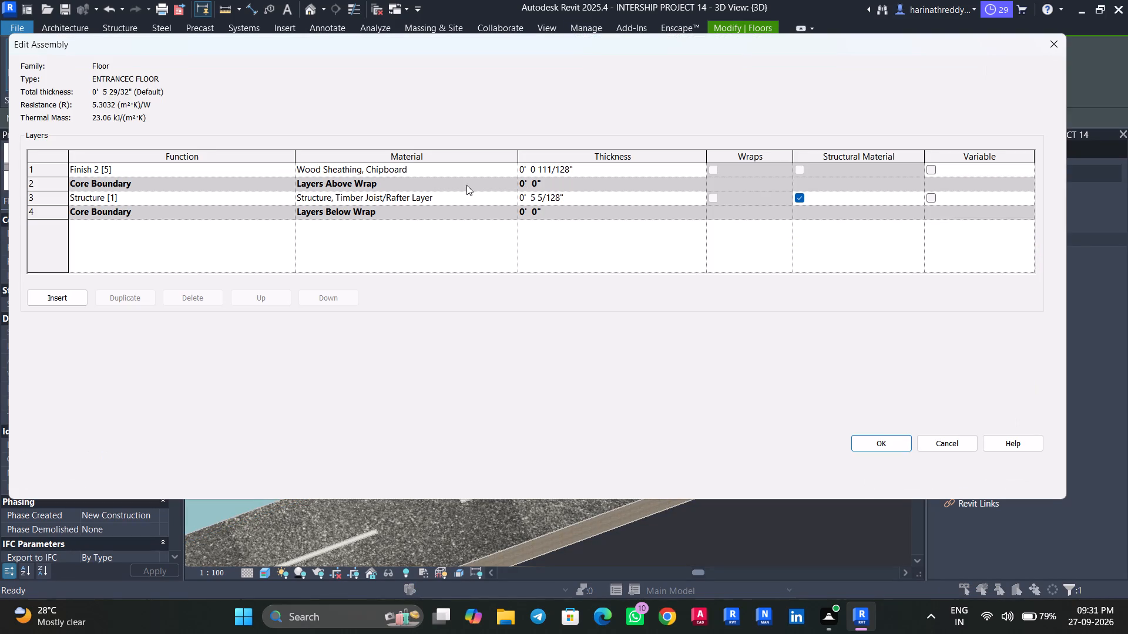
click(512, 169)
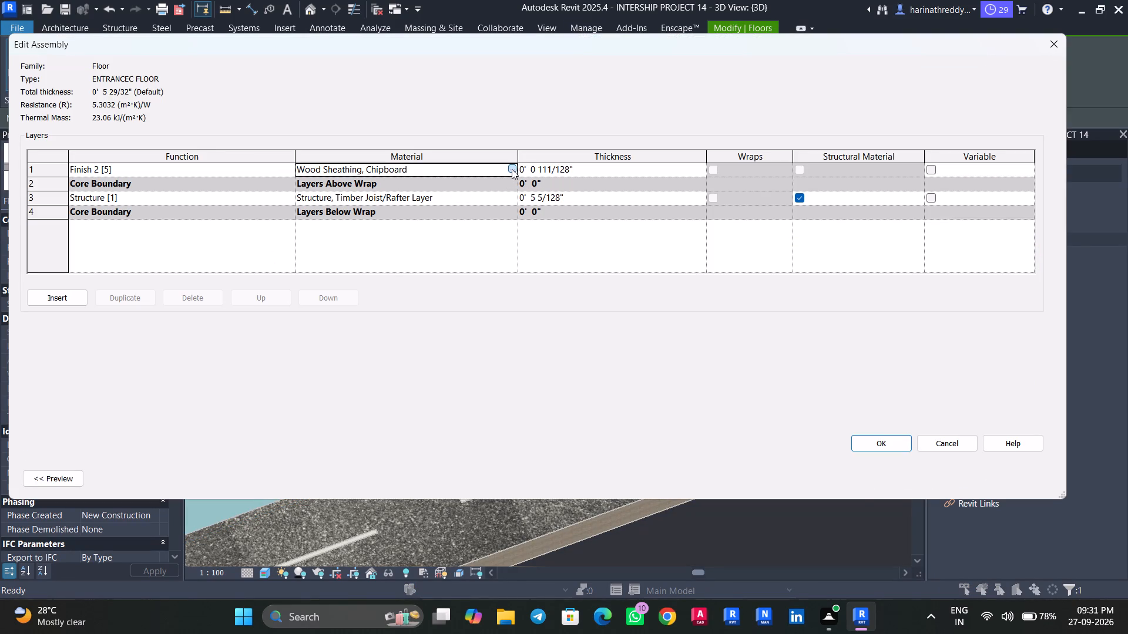
click(278, 457)
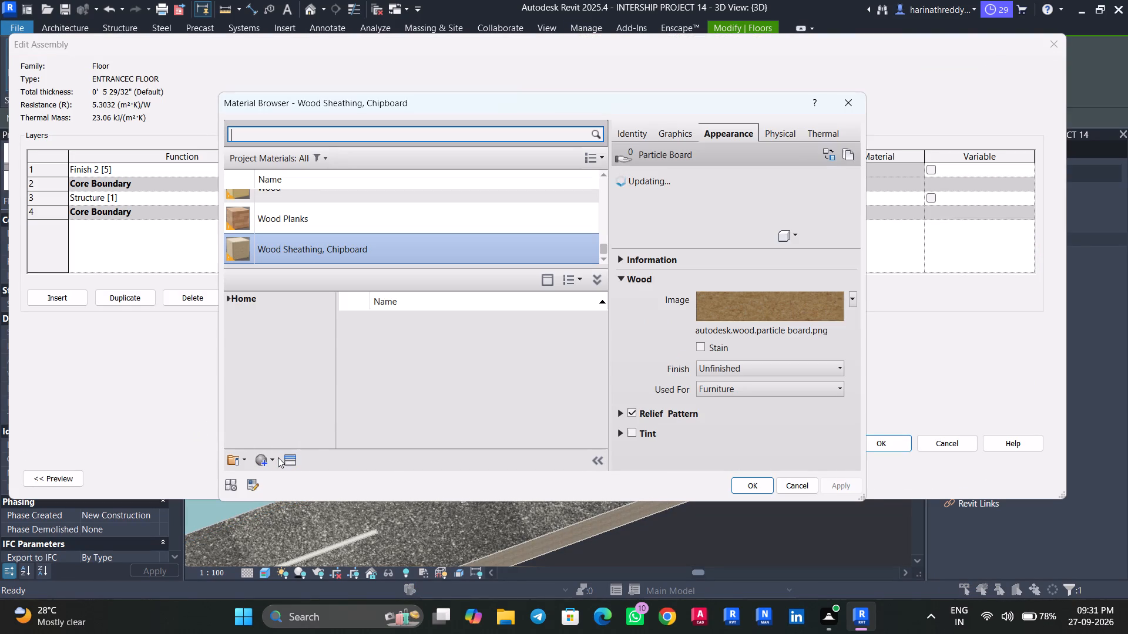
click(277, 458)
click(295, 471)
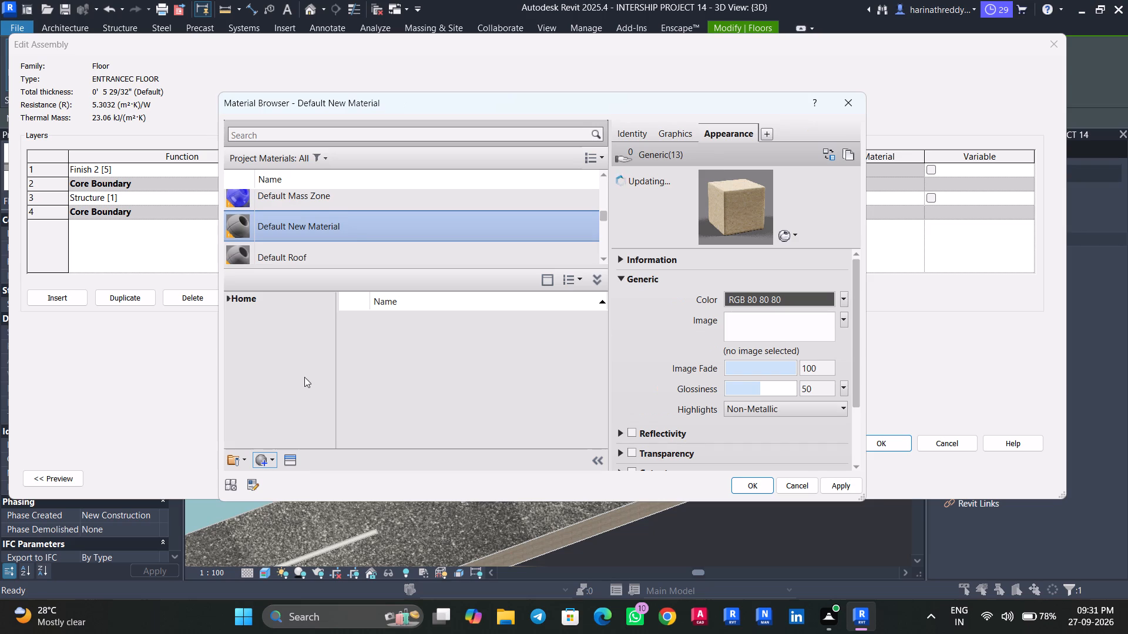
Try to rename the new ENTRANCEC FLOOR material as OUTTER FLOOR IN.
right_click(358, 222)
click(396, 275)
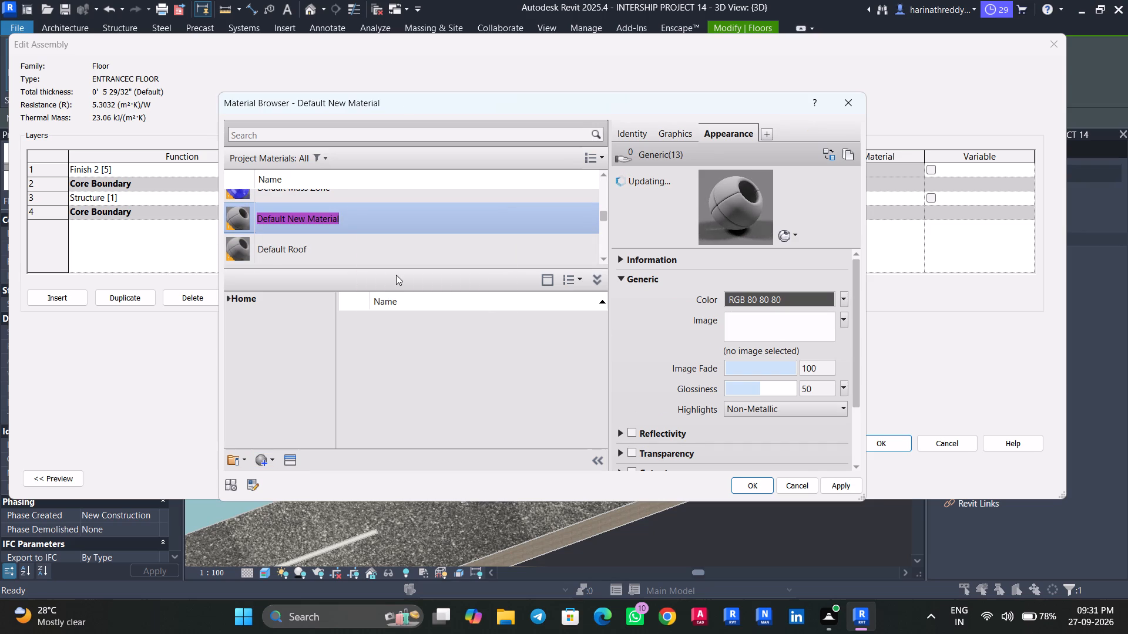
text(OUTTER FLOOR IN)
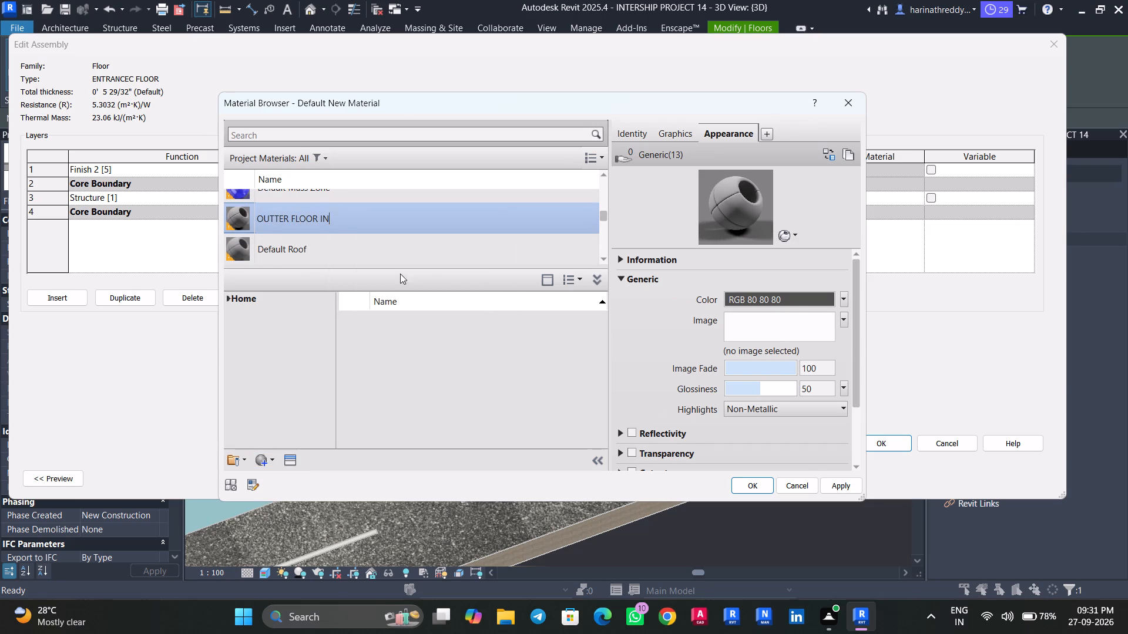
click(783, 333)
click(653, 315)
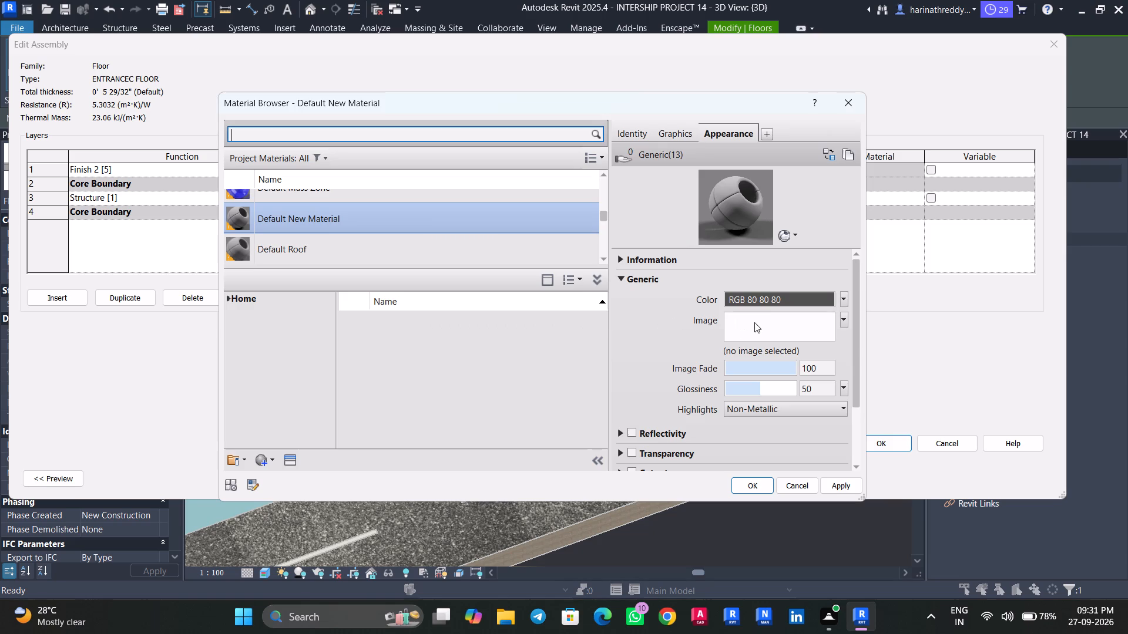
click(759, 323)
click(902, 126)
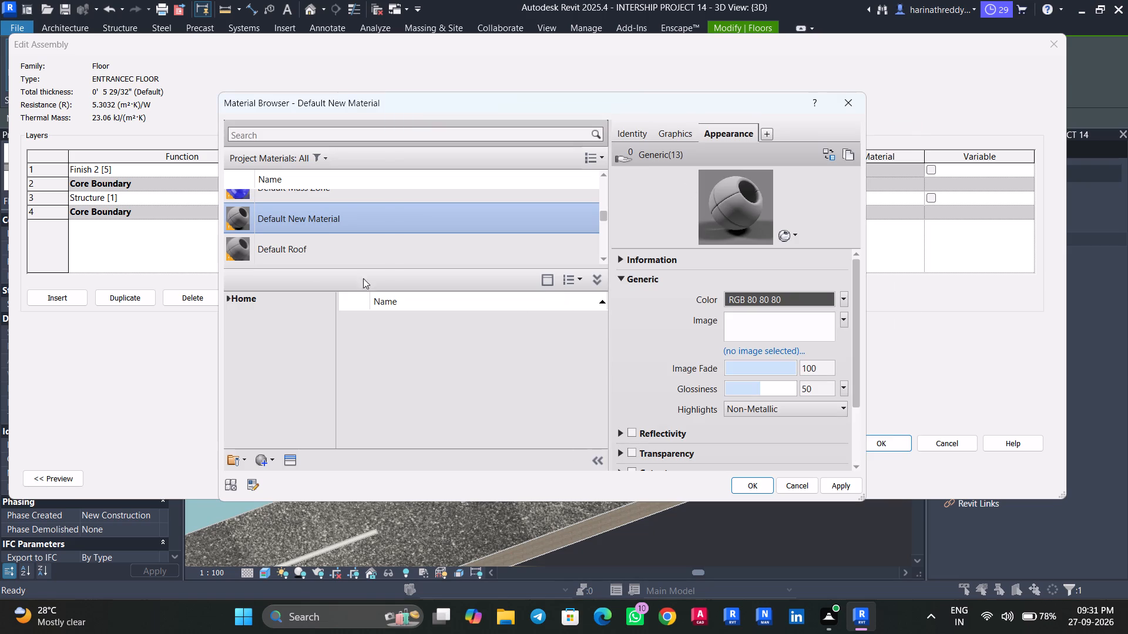
Search the project materials for OUTTER to check the names already in use.
scroll(343, 243, up, 5)
click(337, 138)
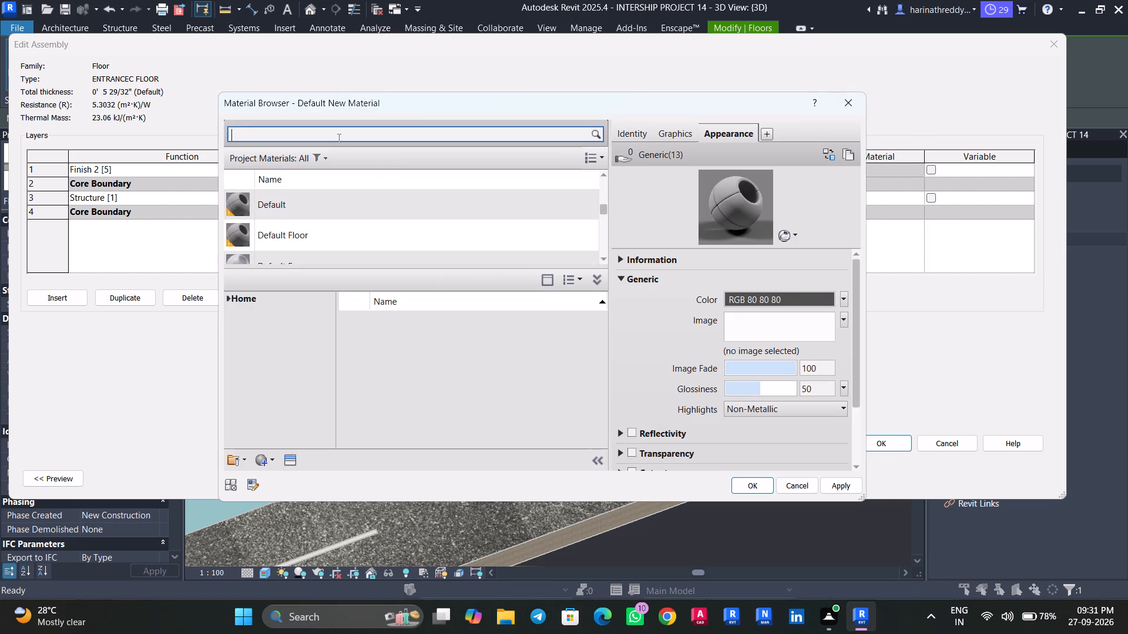
text(OUTTER)
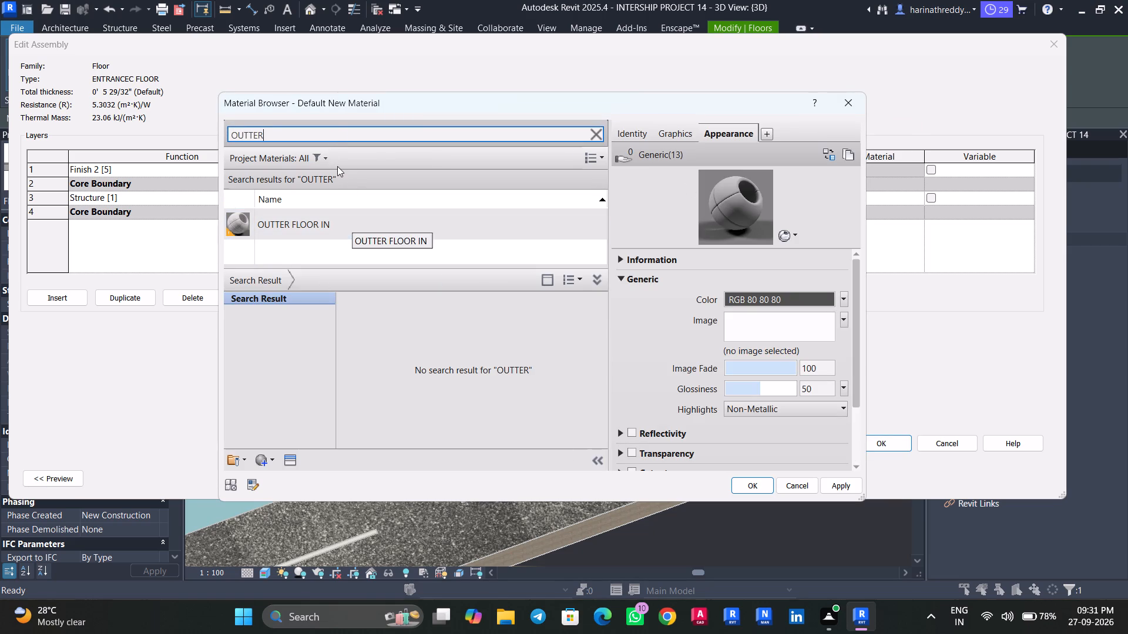
key(space)
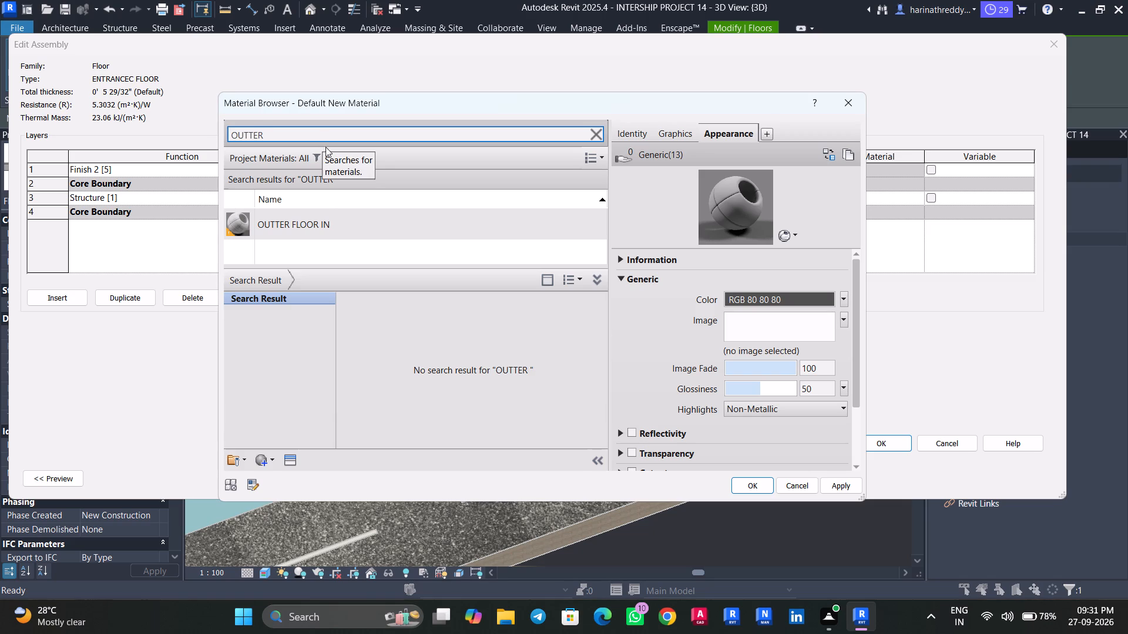
Create another new material for the ENTRANCEC FLOOR finish layer and name it OUTTER FLOOR GATE IN.
click(274, 461)
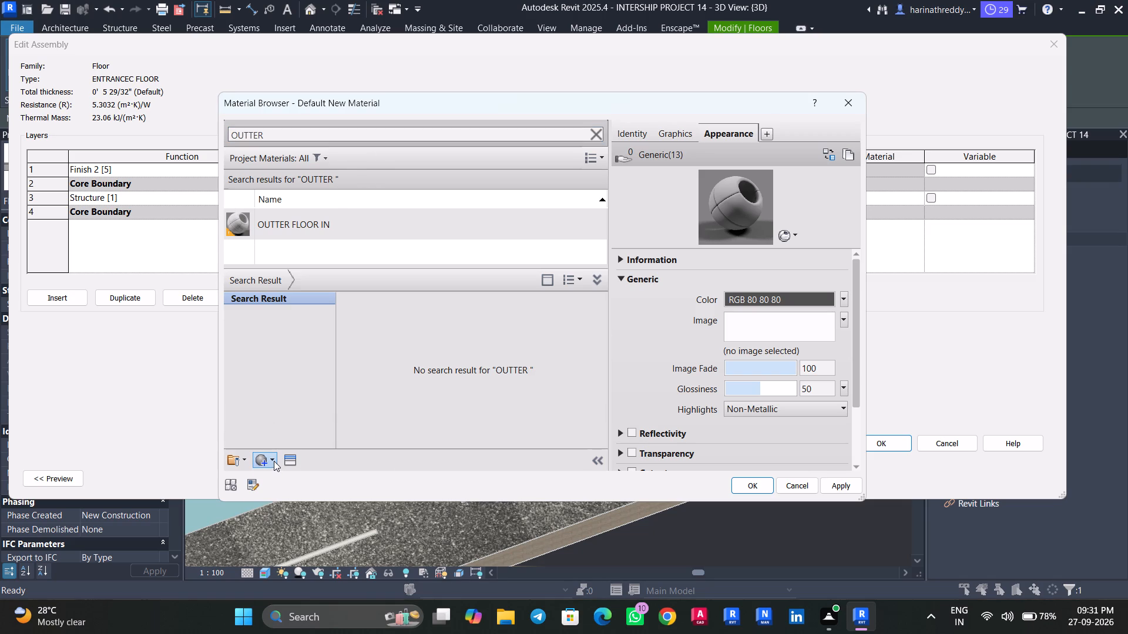
click(278, 475)
right_click(284, 217)
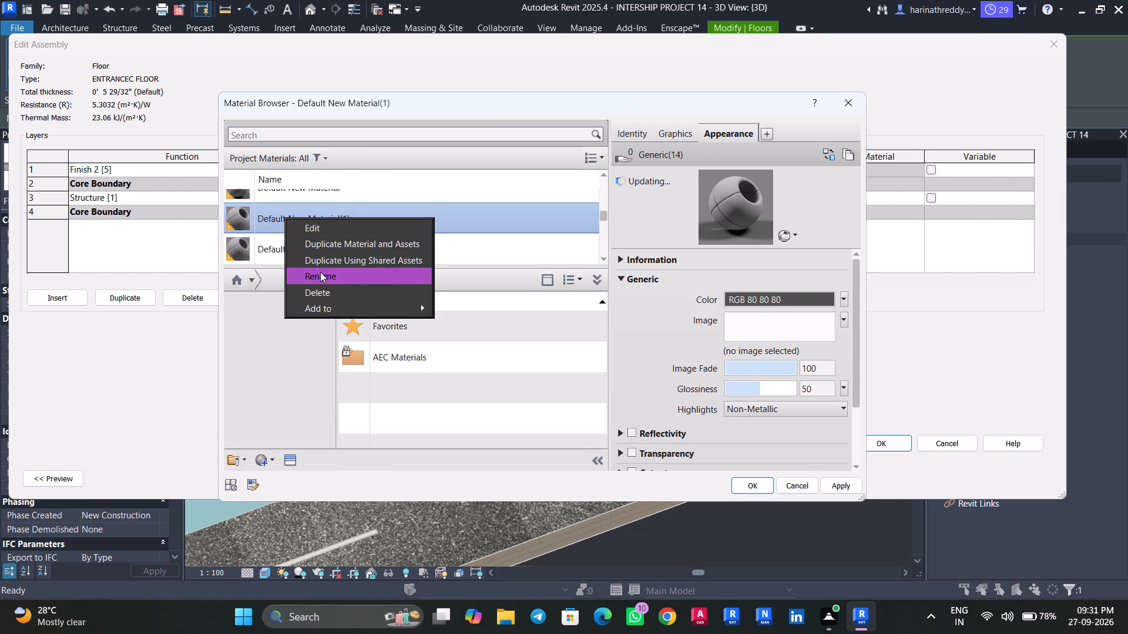
click(321, 276)
text(OUTTER FLOOR GATE IN)
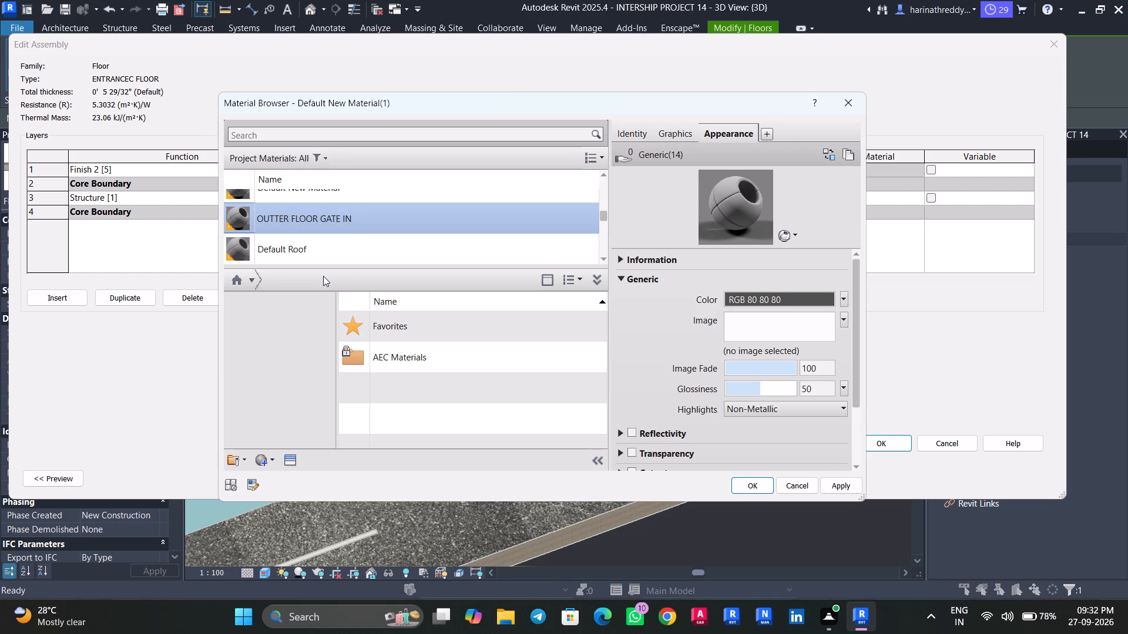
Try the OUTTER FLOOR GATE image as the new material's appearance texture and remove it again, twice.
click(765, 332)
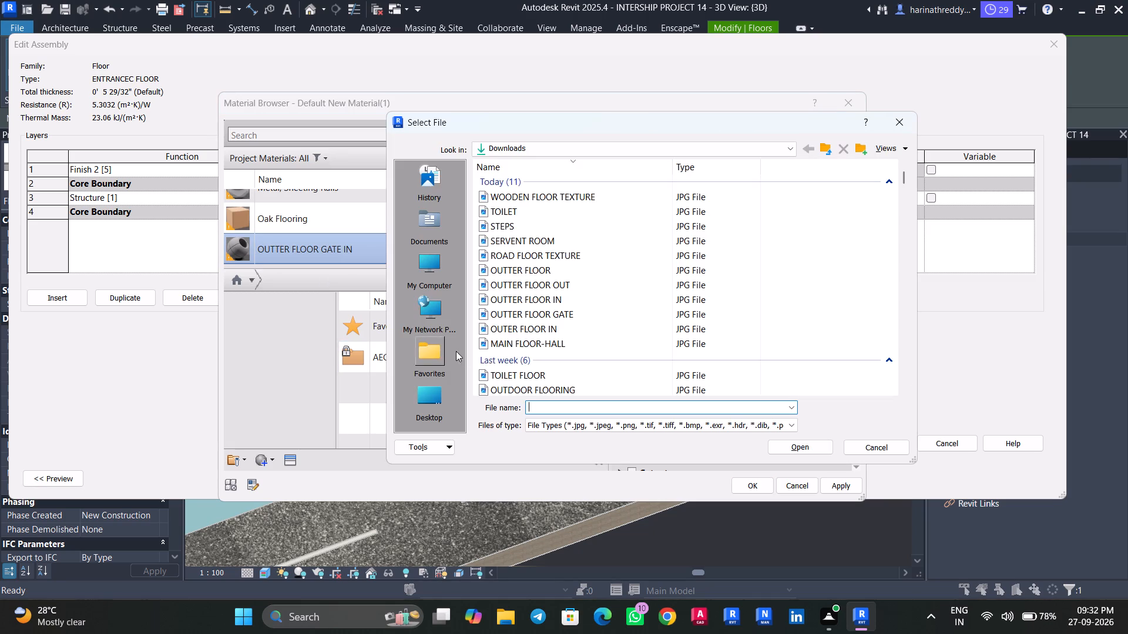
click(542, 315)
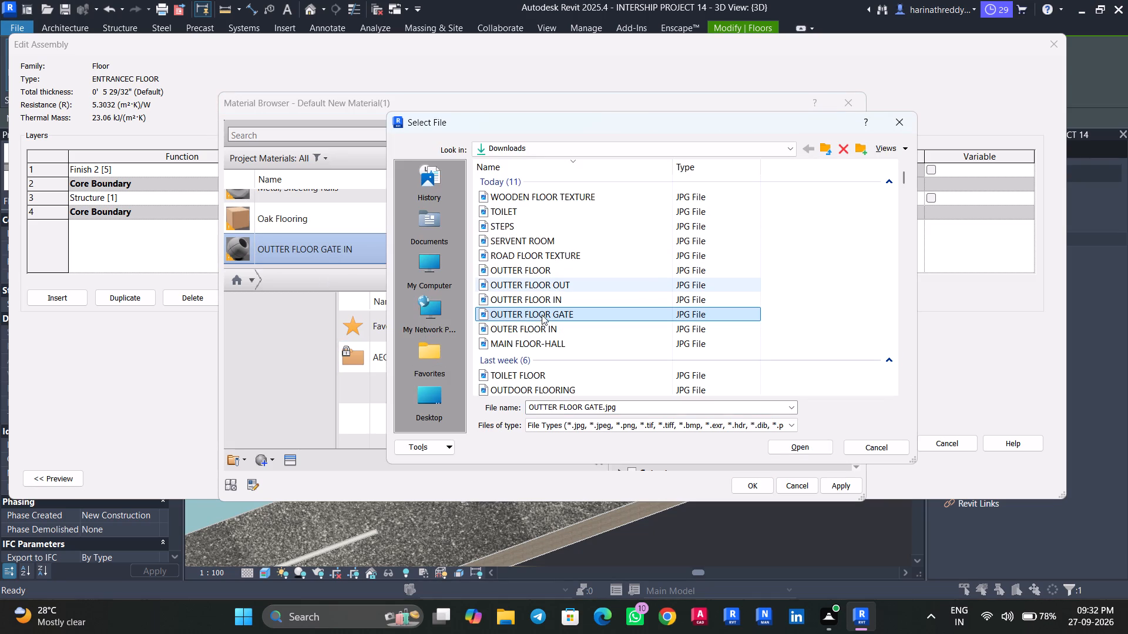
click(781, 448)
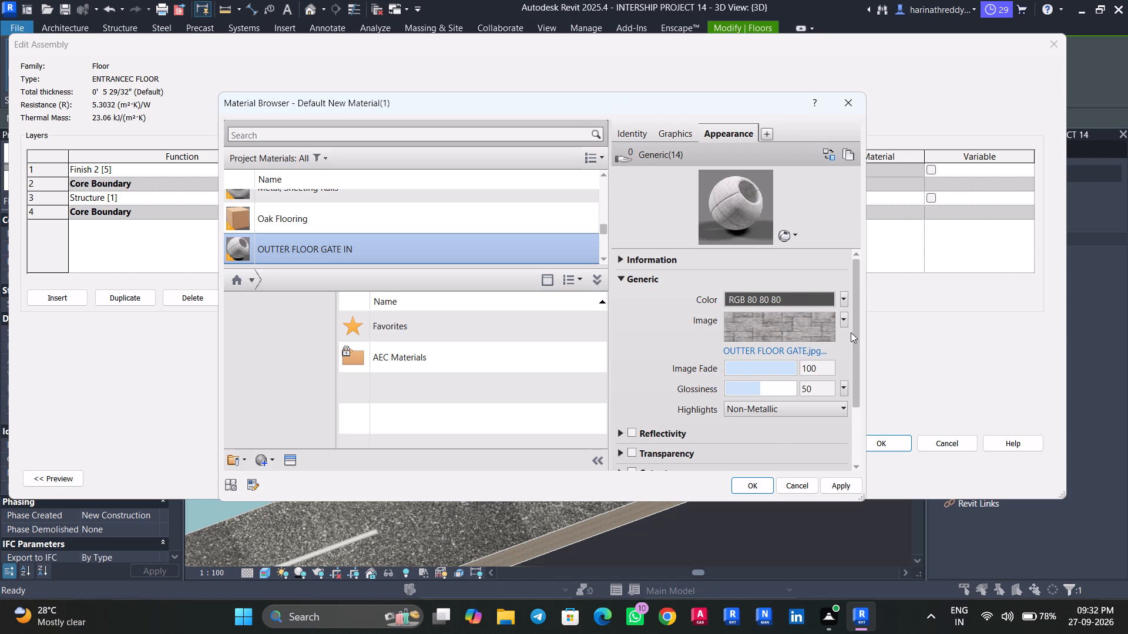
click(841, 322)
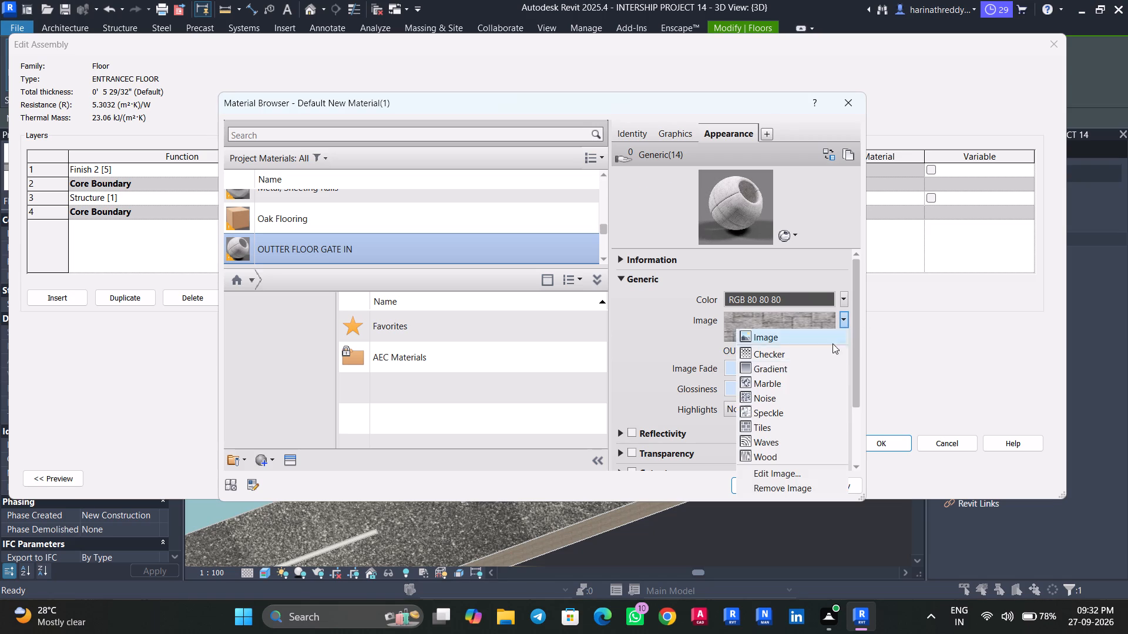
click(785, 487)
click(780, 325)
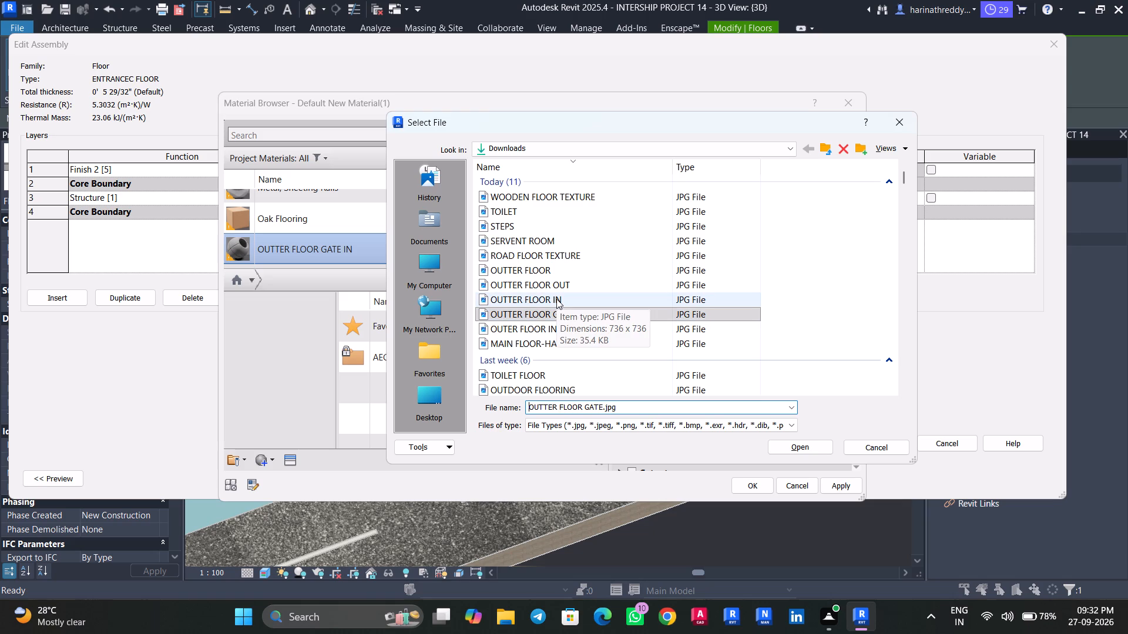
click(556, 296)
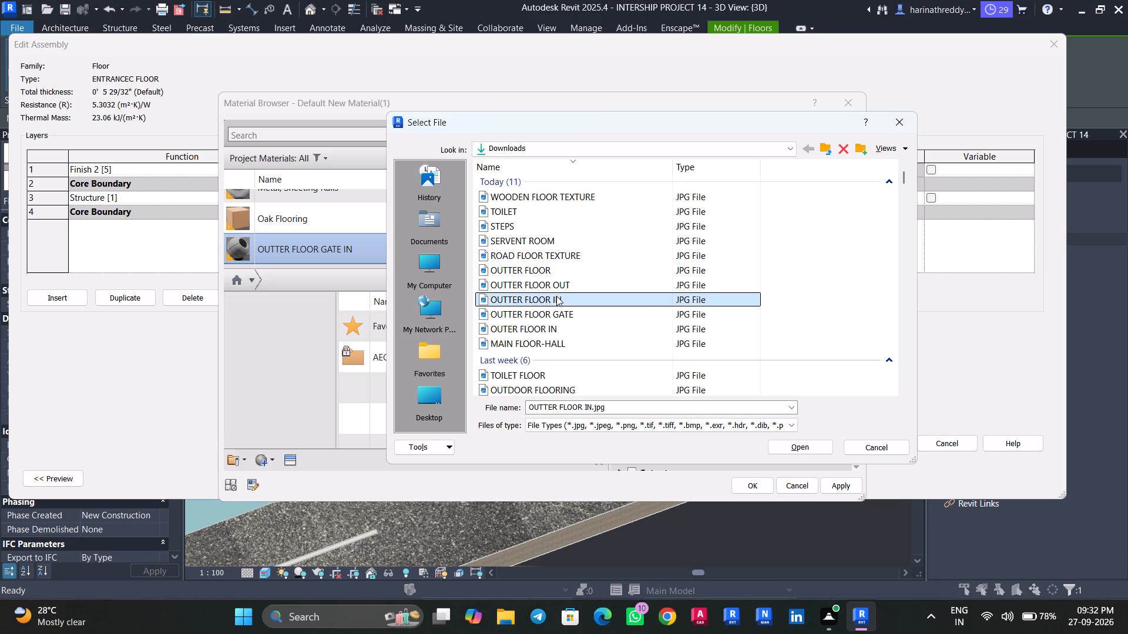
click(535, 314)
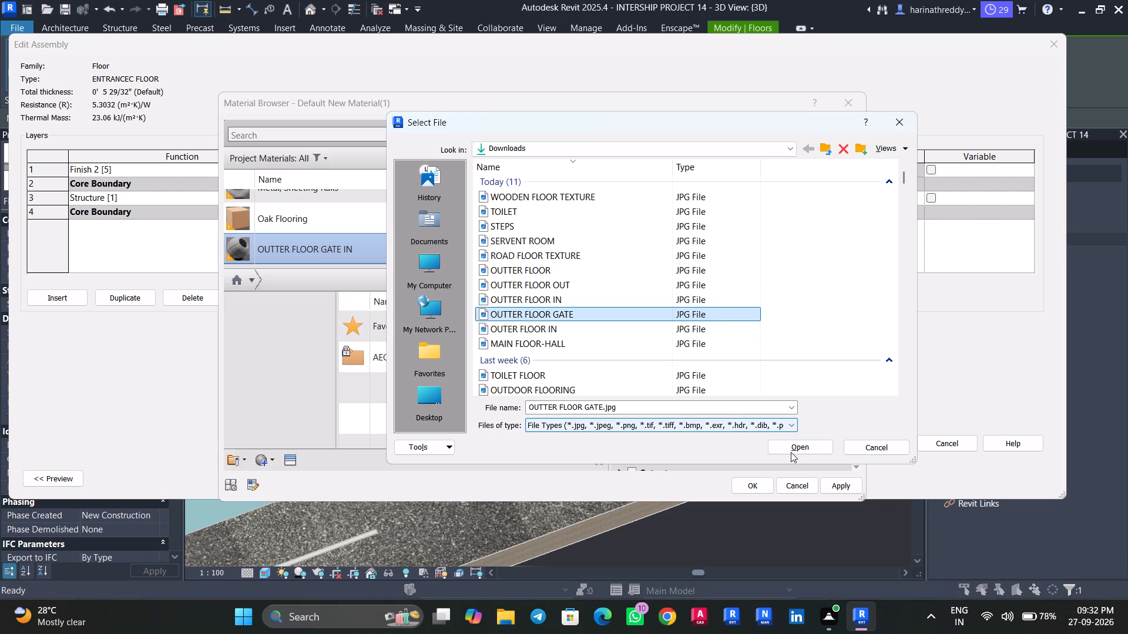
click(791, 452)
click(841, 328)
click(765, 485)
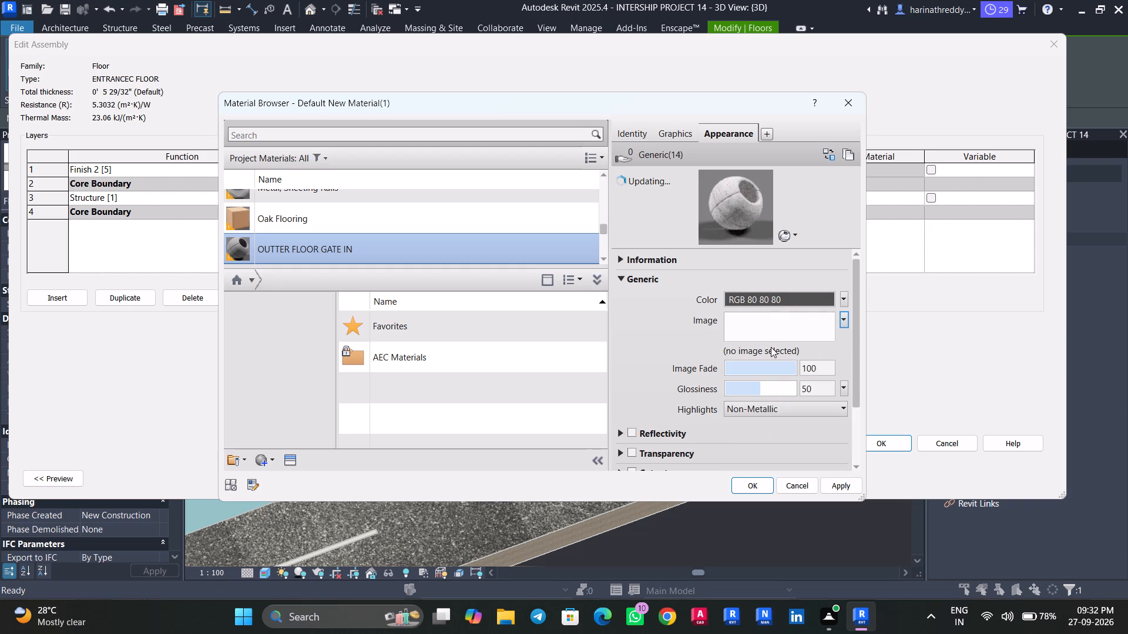
Assign the OUTER FLOOR IN image as the appearance texture of the OUTTER FLOOR GATE IN material.
click(768, 335)
click(573, 332)
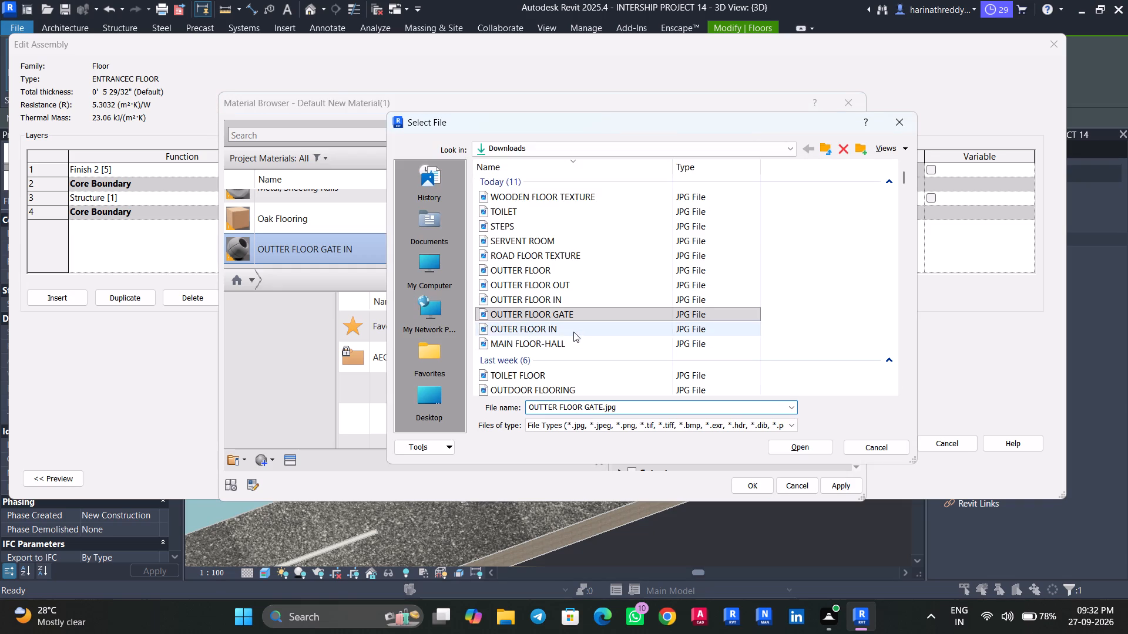
click(783, 451)
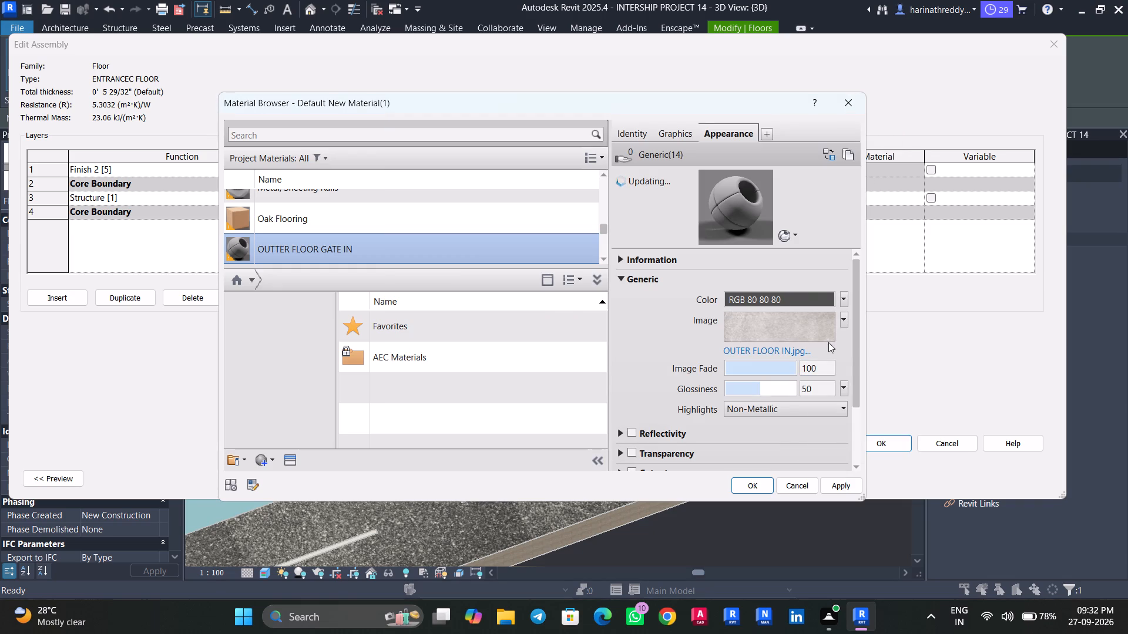
Set the OUTER FLOOR IN texture's sample size to 3' in width and height.
click(789, 332)
drag(612, 383, 610, 421)
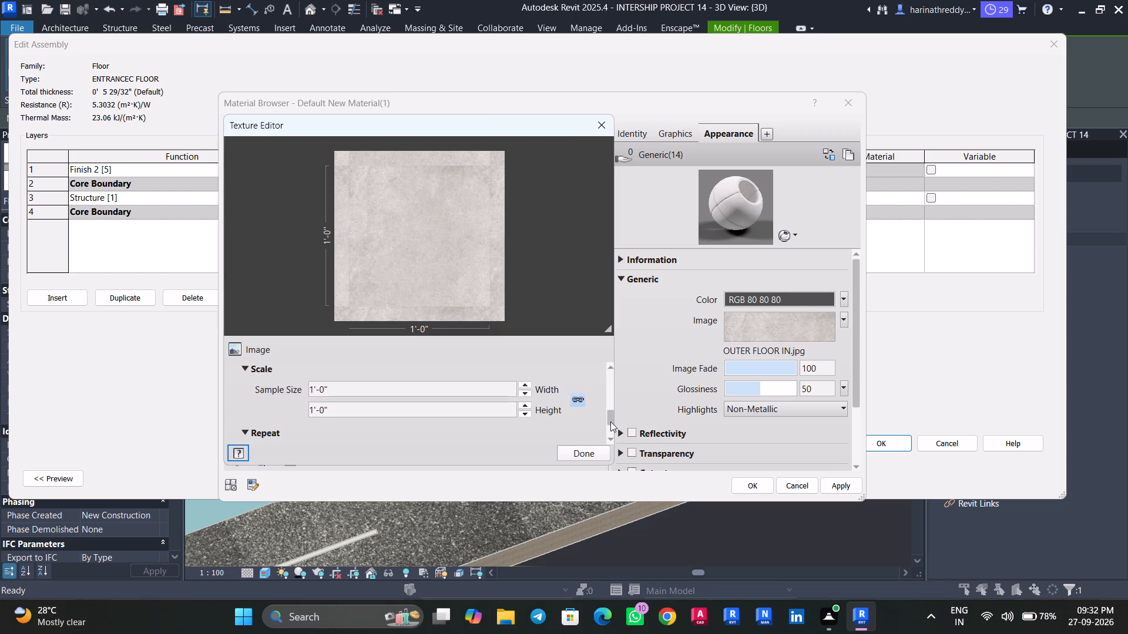
drag(610, 421, 610, 421)
click(478, 387)
text(3')
key(Return)
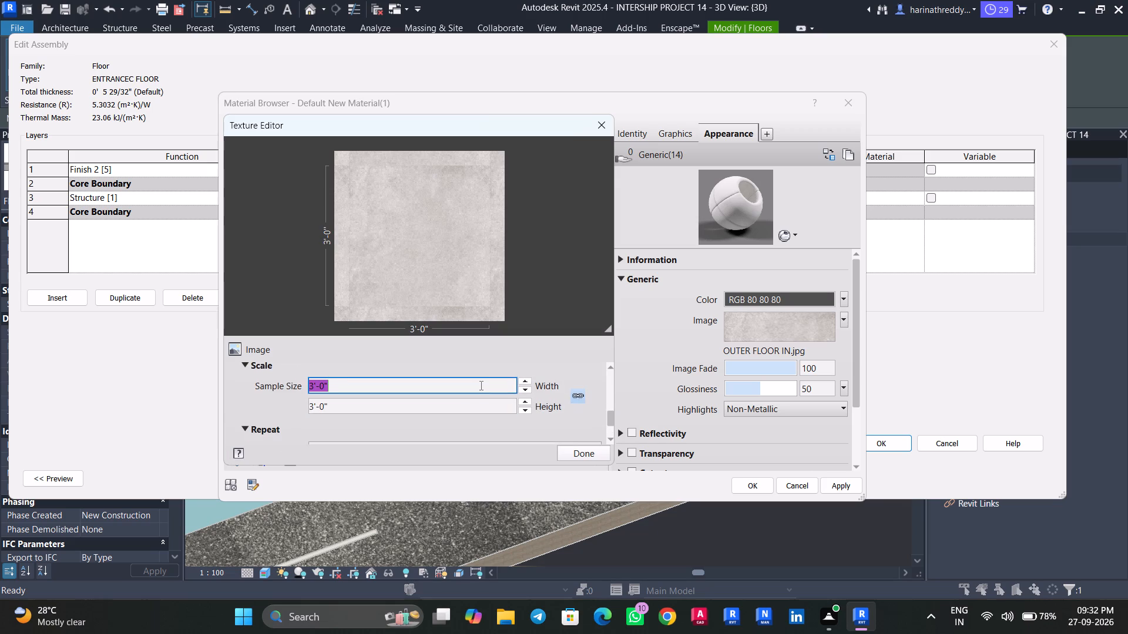
click(577, 457)
Apply the OUTTER FLOOR GATE IN material to the Finish 2 layer and accept the ENTRANCEC FLOOR type changes.
click(830, 485)
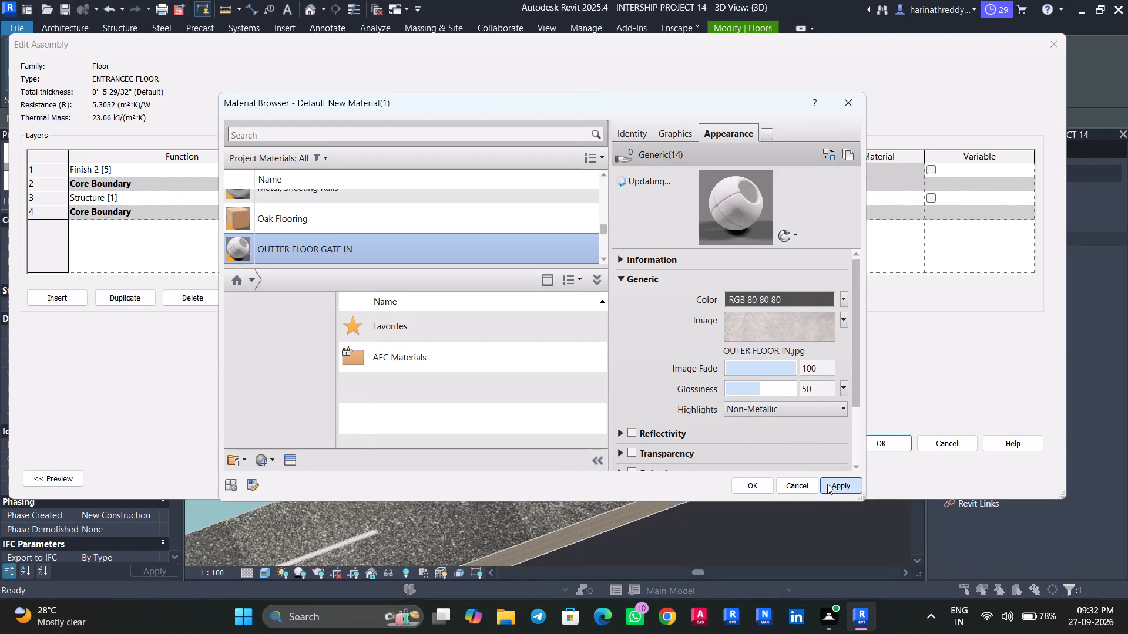
click(740, 488)
click(862, 442)
click(1018, 481)
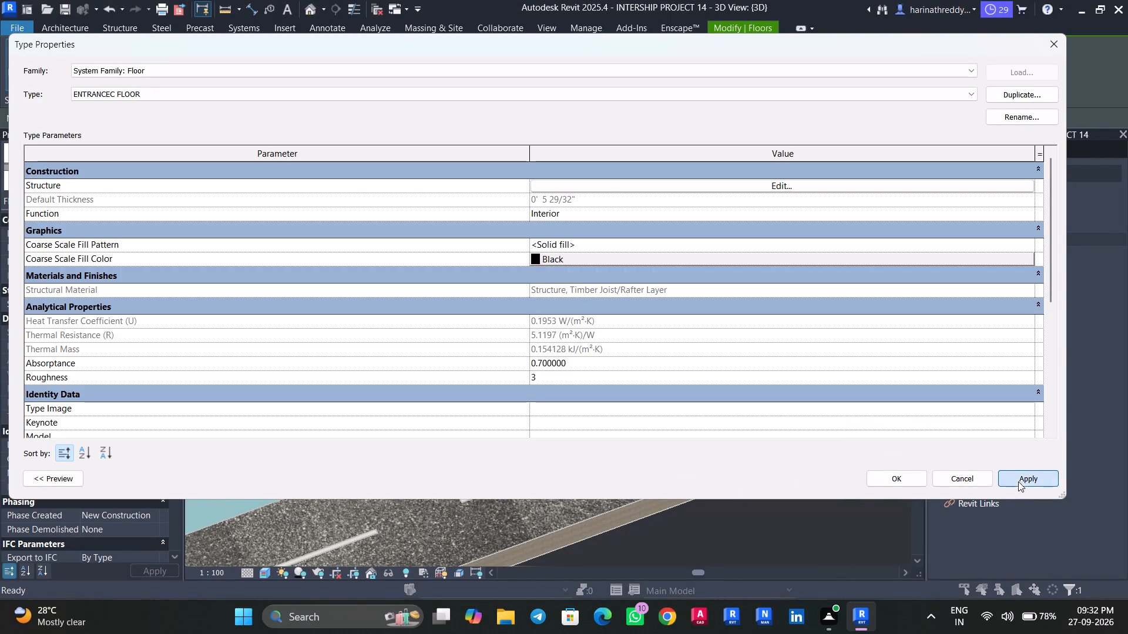
click(911, 480)
key(Escape)
key(Escape)
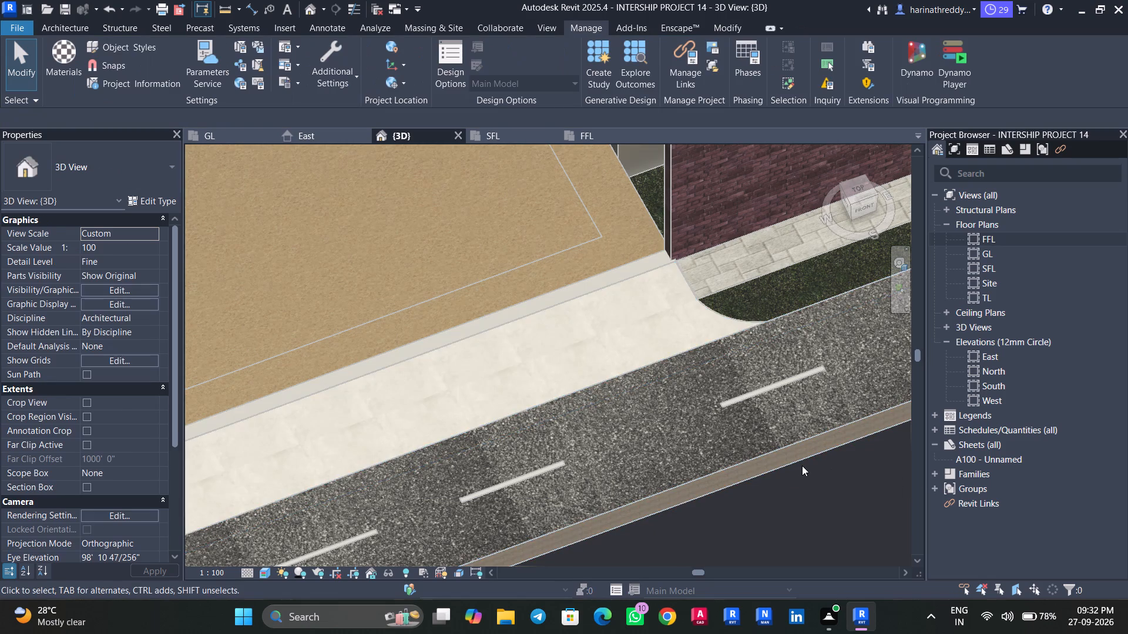
Examine the entrance floor in 3D and look over the floor finishes on the GL plan's reference sheet, including the open terrace.
scroll(800, 466, down, 10)
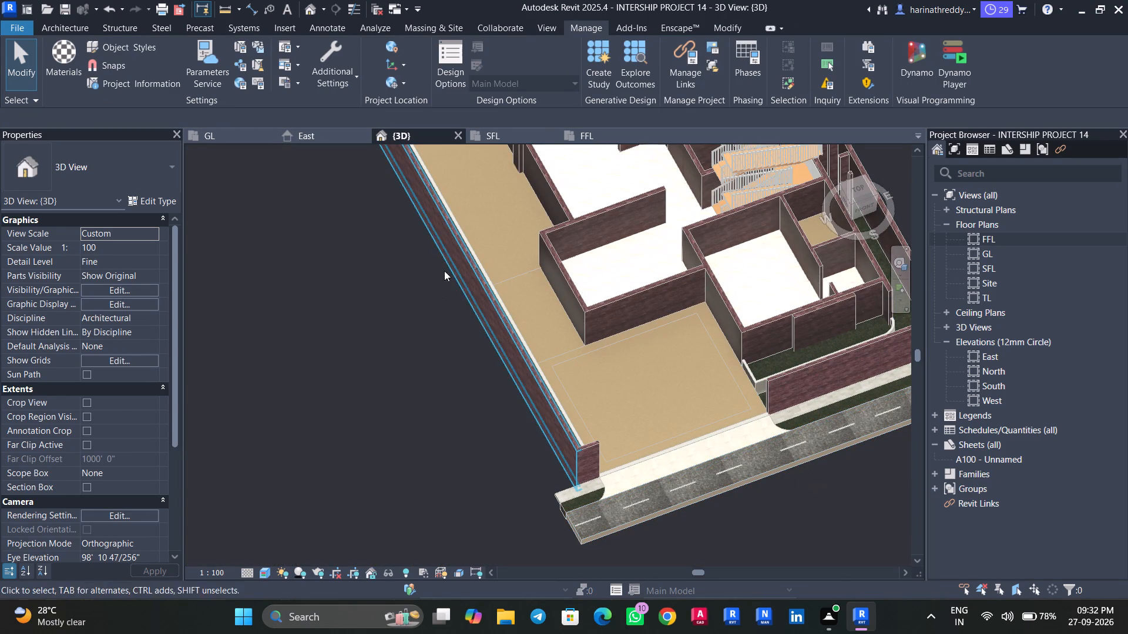
click(240, 139)
scroll(475, 364, down, 16)
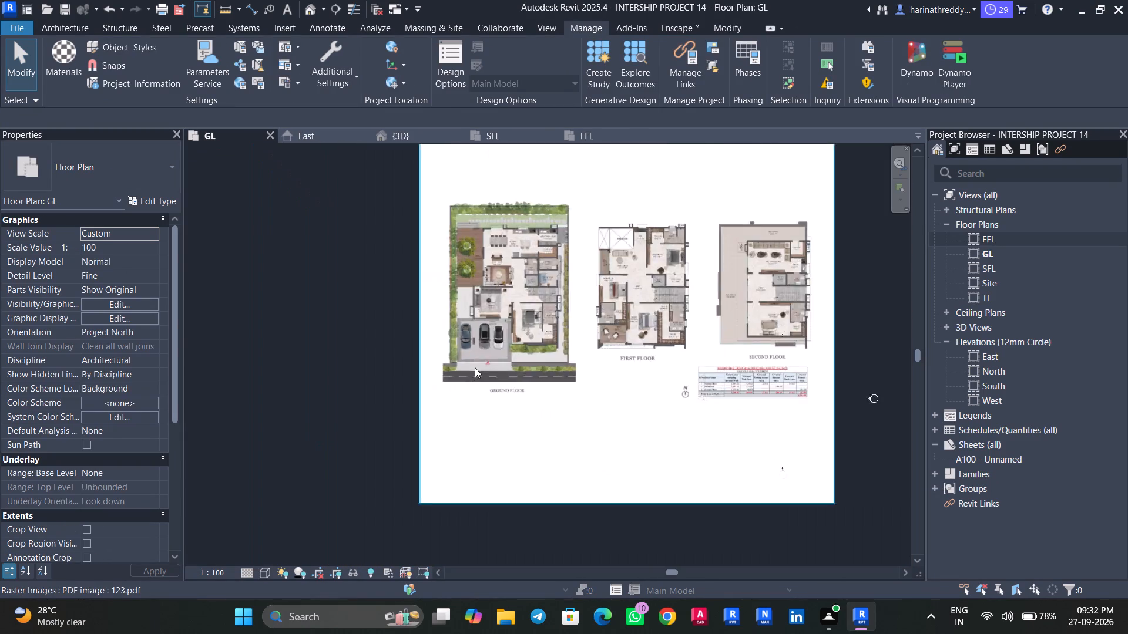
scroll(475, 367, down, 2)
scroll(663, 311, up, 17)
scroll(631, 348, down, 2)
scroll(631, 348, up, 1)
scroll(631, 348, down, 1)
middle_drag(631, 348, 528, 375)
scroll(528, 375, down, 3)
middle_drag(526, 375, 483, 432)
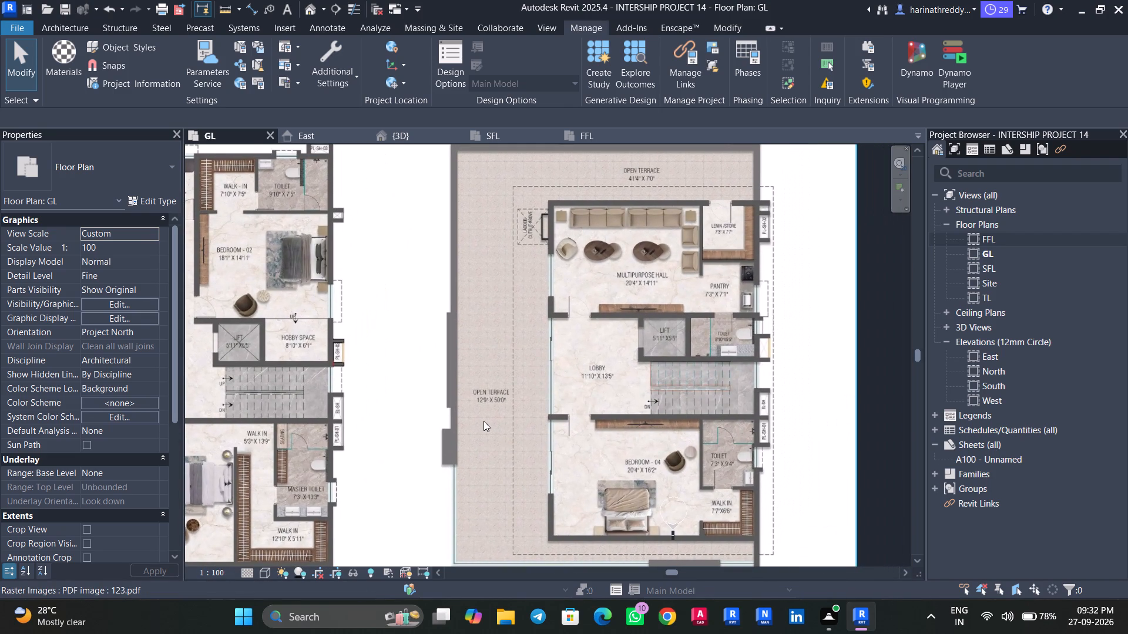
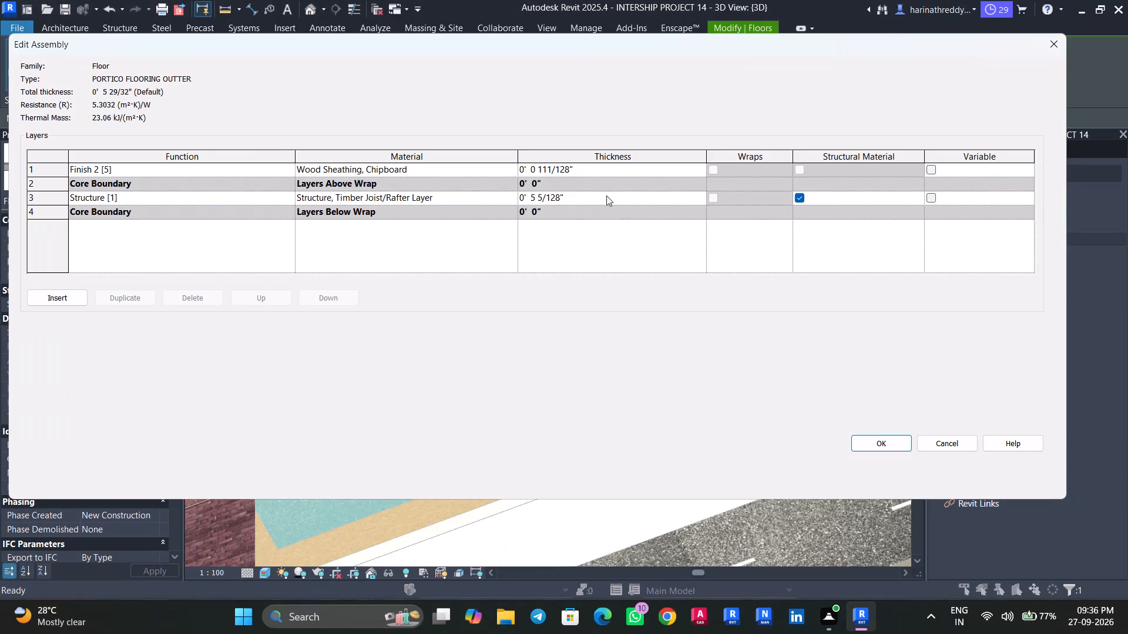
Create a new material named PARKING IN for the Finish 2 layer of the PORTICO FLOORING OUTTER floor type.
click(512, 168)
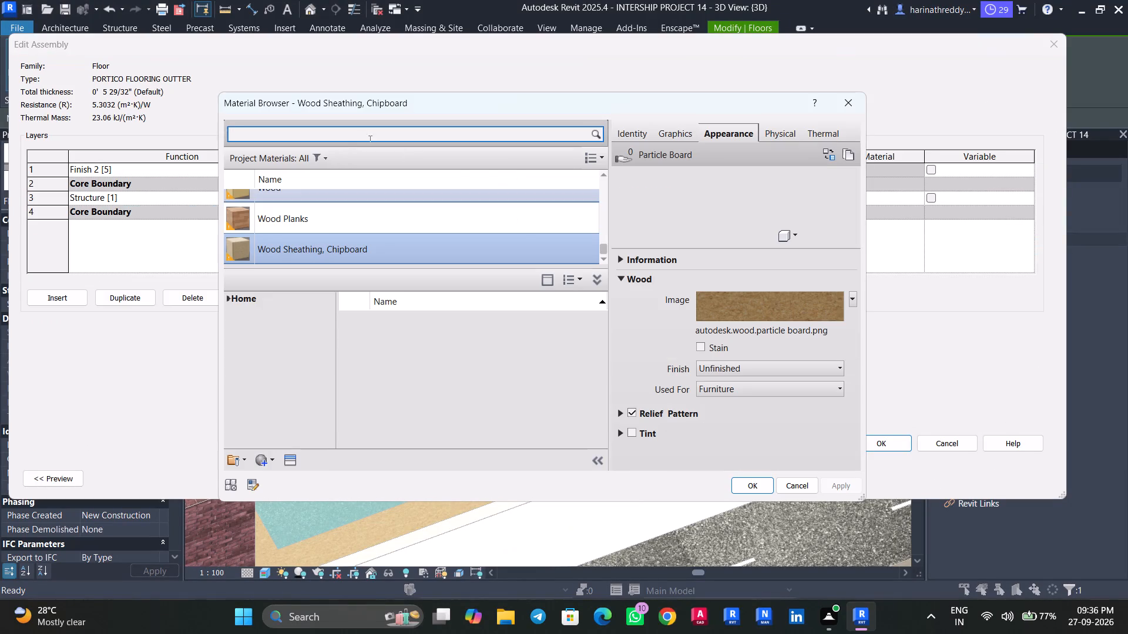
click(371, 127)
text(PAR)
text(KI)
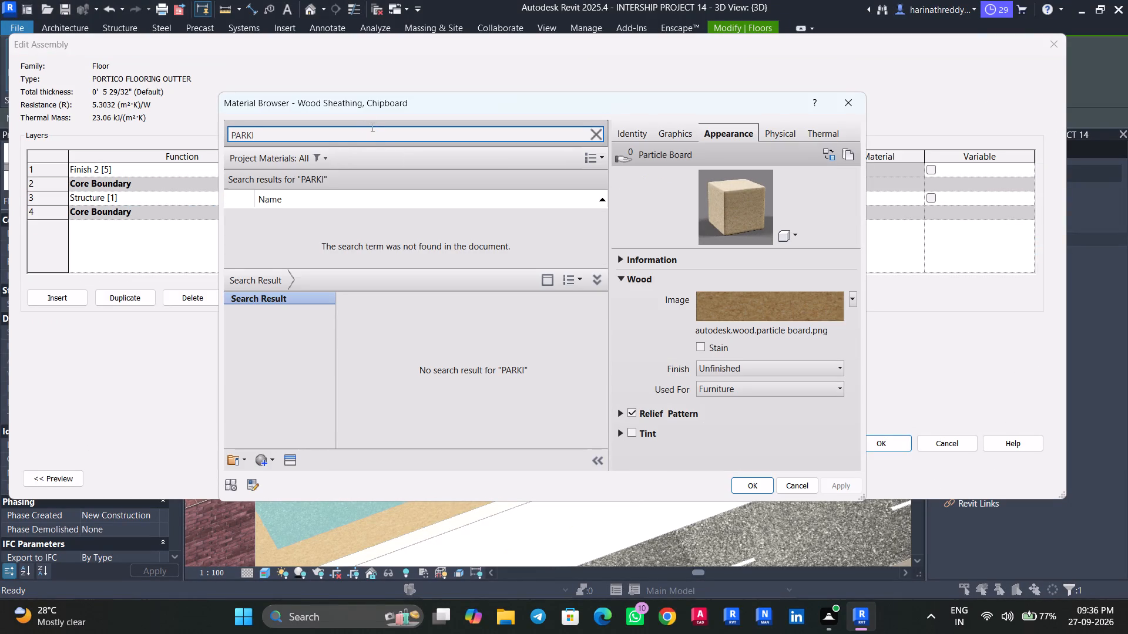
click(271, 457)
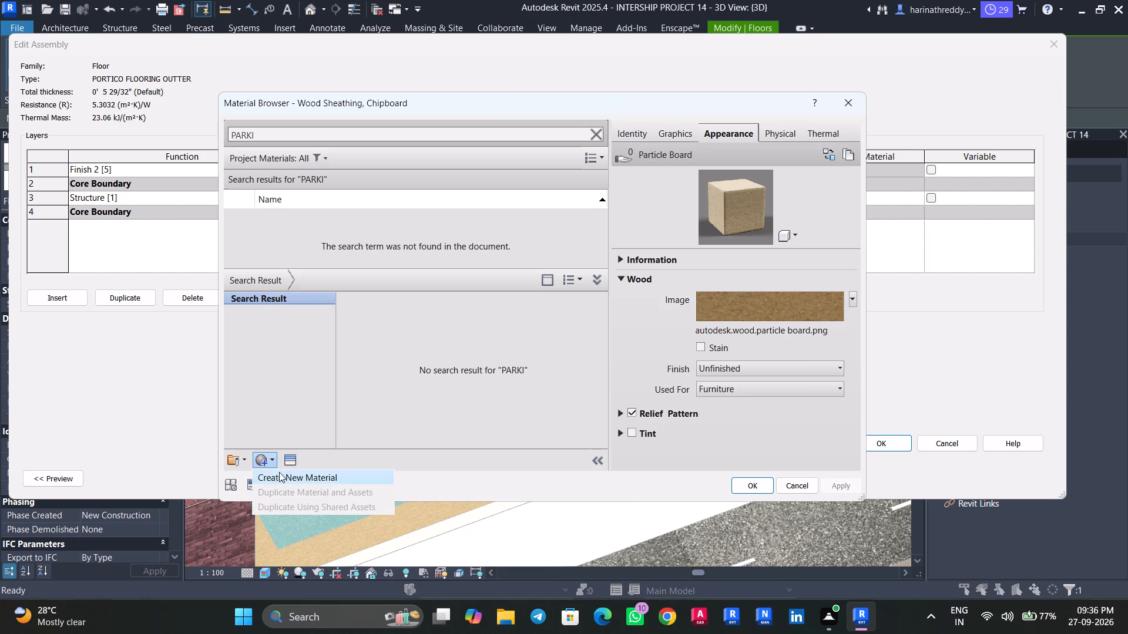
click(279, 473)
right_click(297, 227)
click(341, 286)
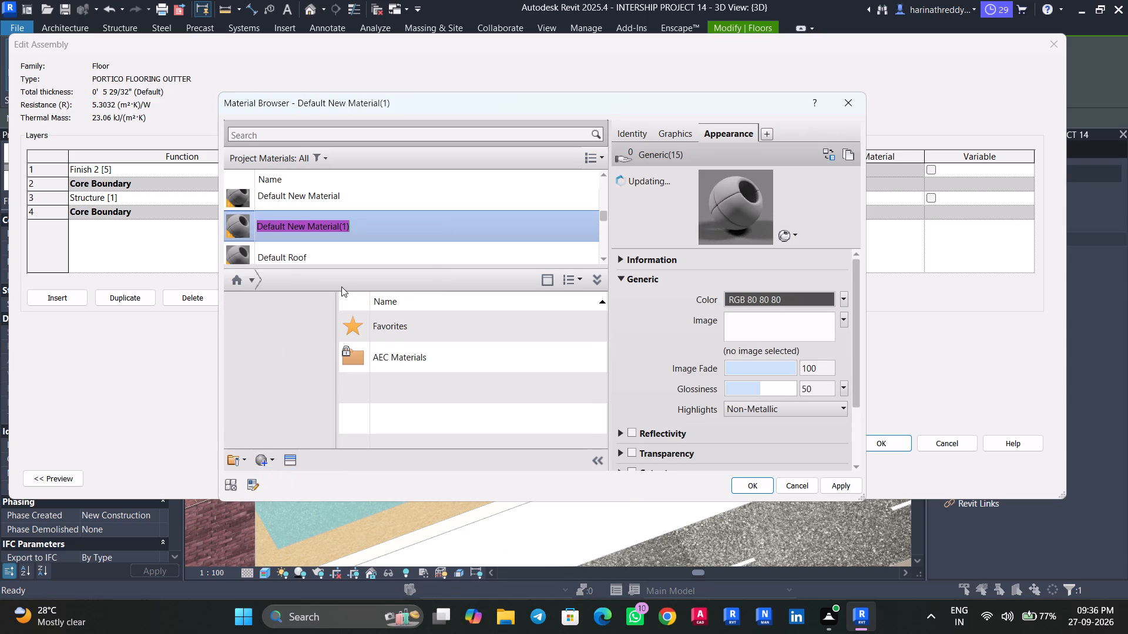
text(PARKING IN)
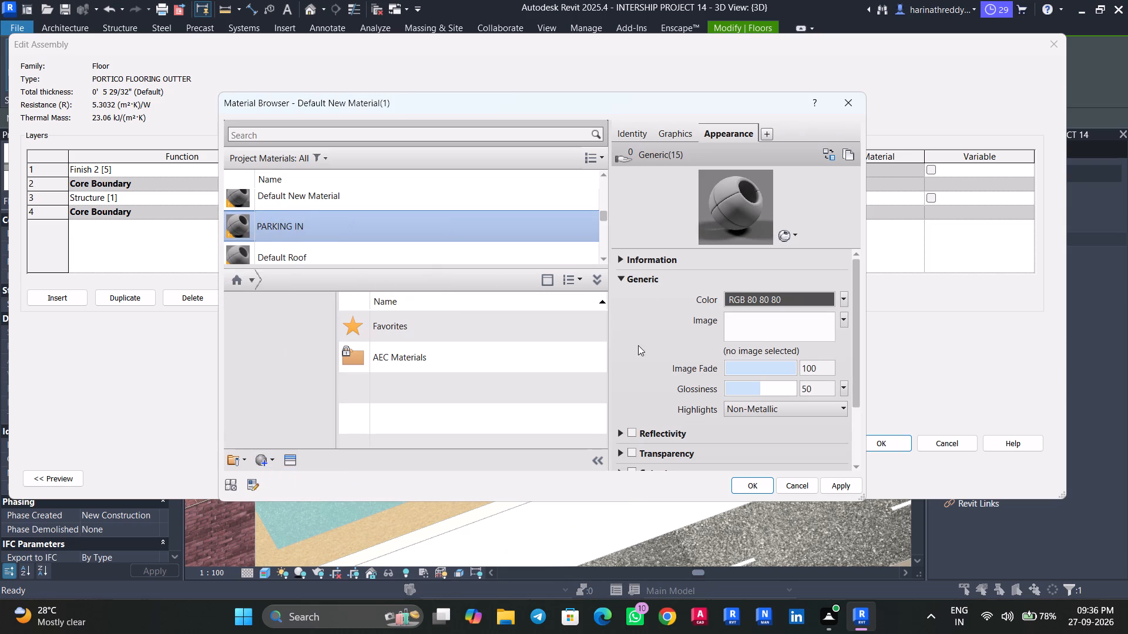
Assign the OUTTER FLOOR IN image as PARKING IN's appearance texture, with a sample size of 3' in width and height.
click(763, 335)
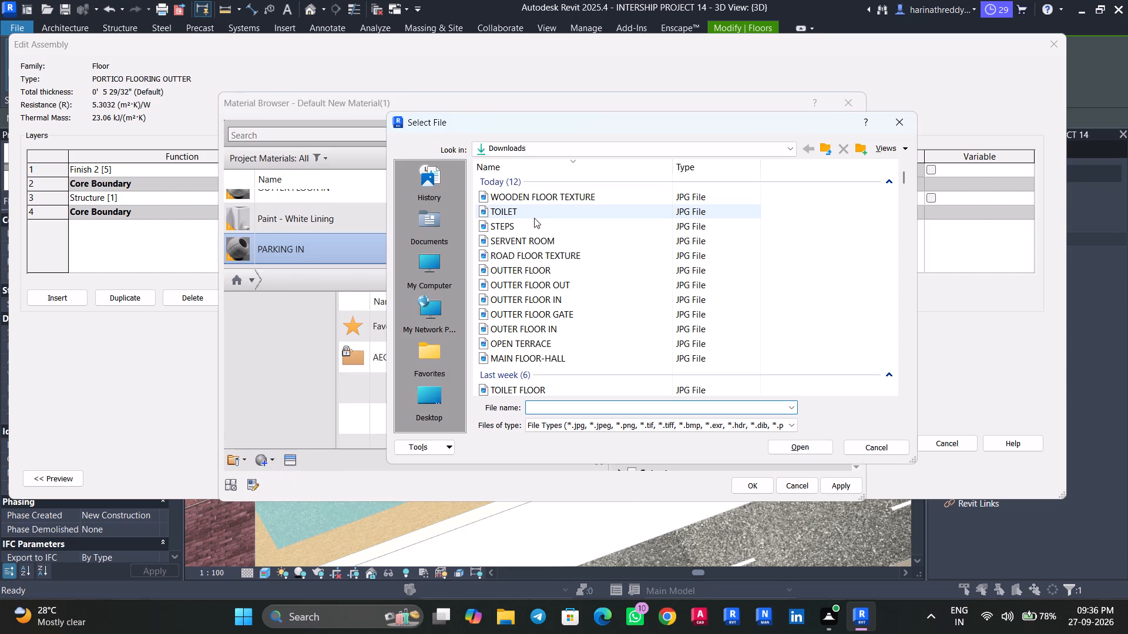
click(565, 303)
click(783, 439)
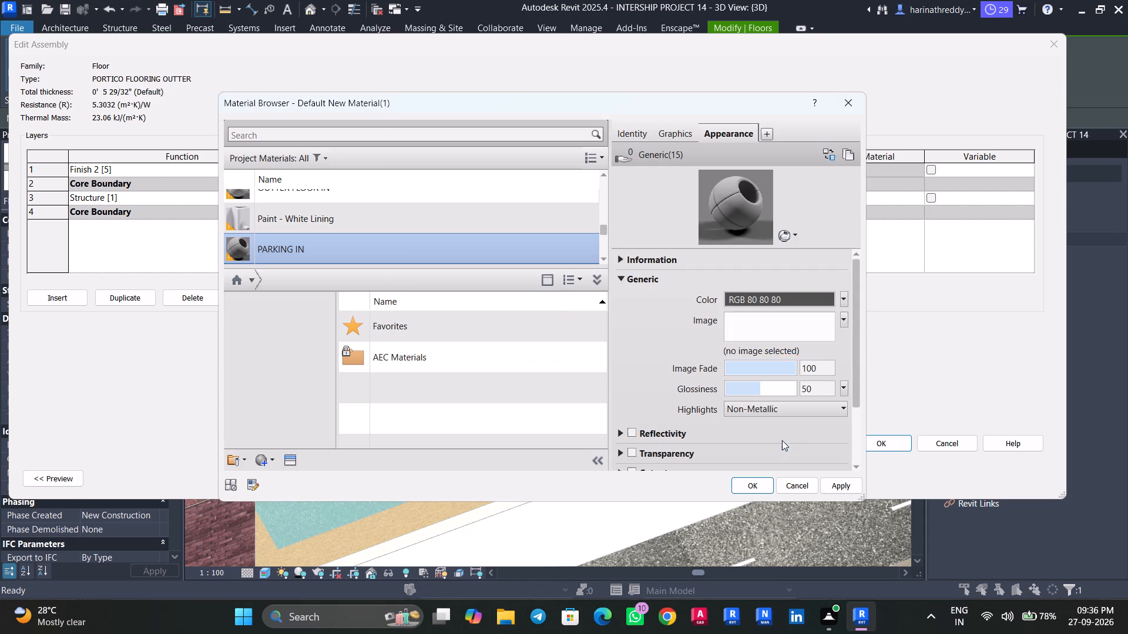
click(788, 325)
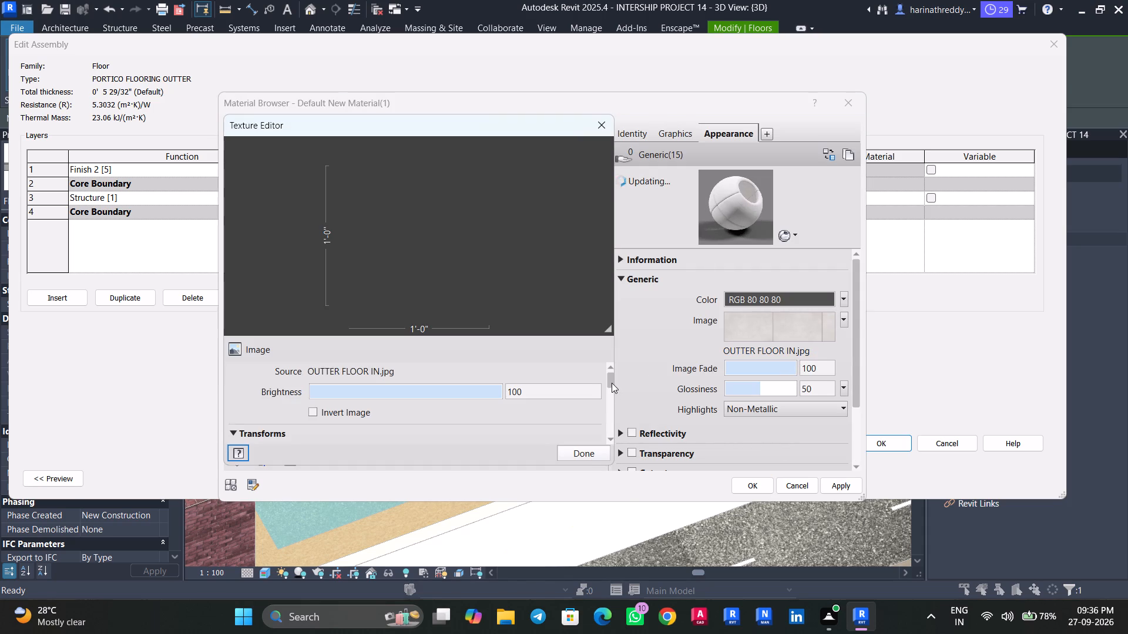
drag(610, 382, 606, 417)
click(481, 399)
text(3')
key(Return)
click(602, 451)
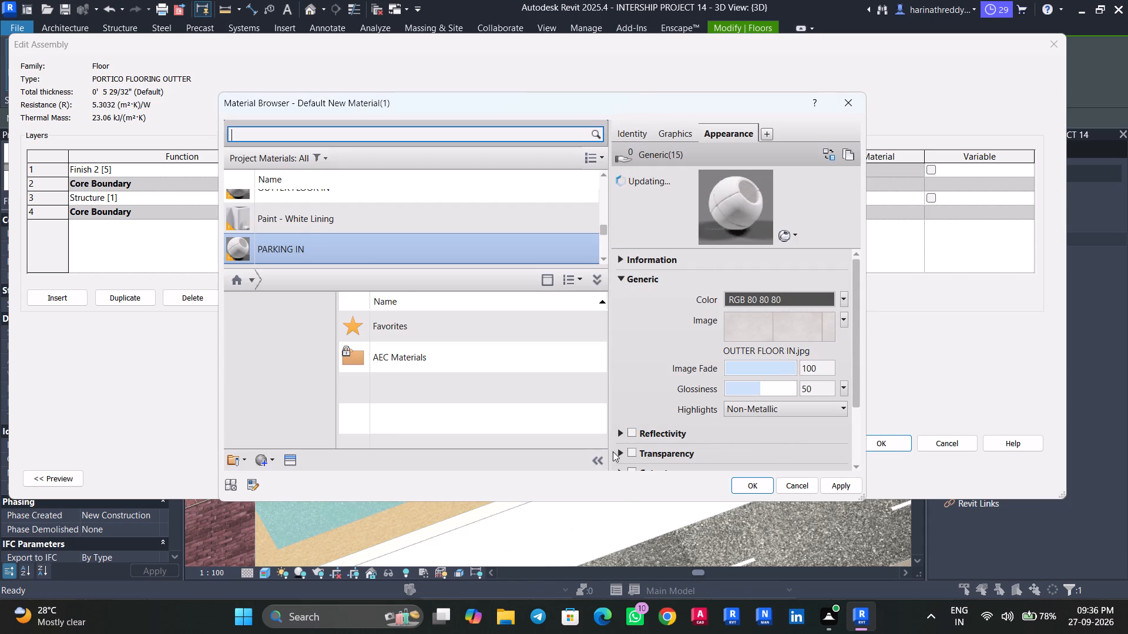
Apply the PARKING IN material to the Finish 2 layer and accept the PORTICO FLOORING OUTTER type changes.
click(837, 484)
click(750, 487)
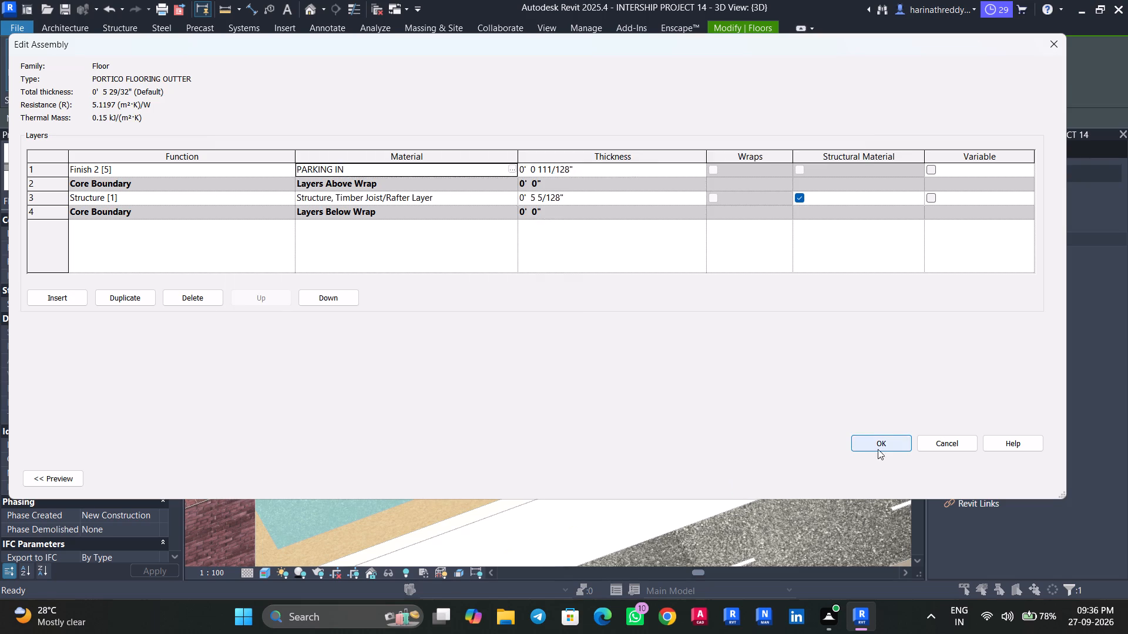
click(875, 443)
click(1016, 479)
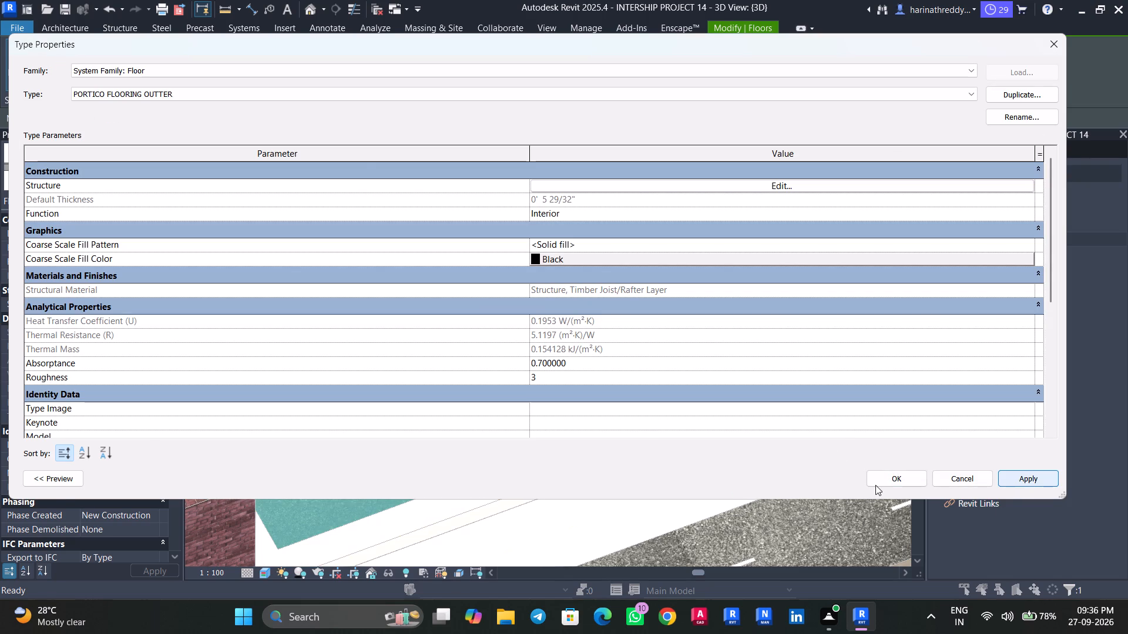
click(889, 483)
Examine the portico's inner floor and the floor border around it in 3D.
scroll(477, 415, up, 1)
scroll(477, 415, down, 8)
middle_drag(506, 456, 529, 497)
key(Tab)
key(Tab)
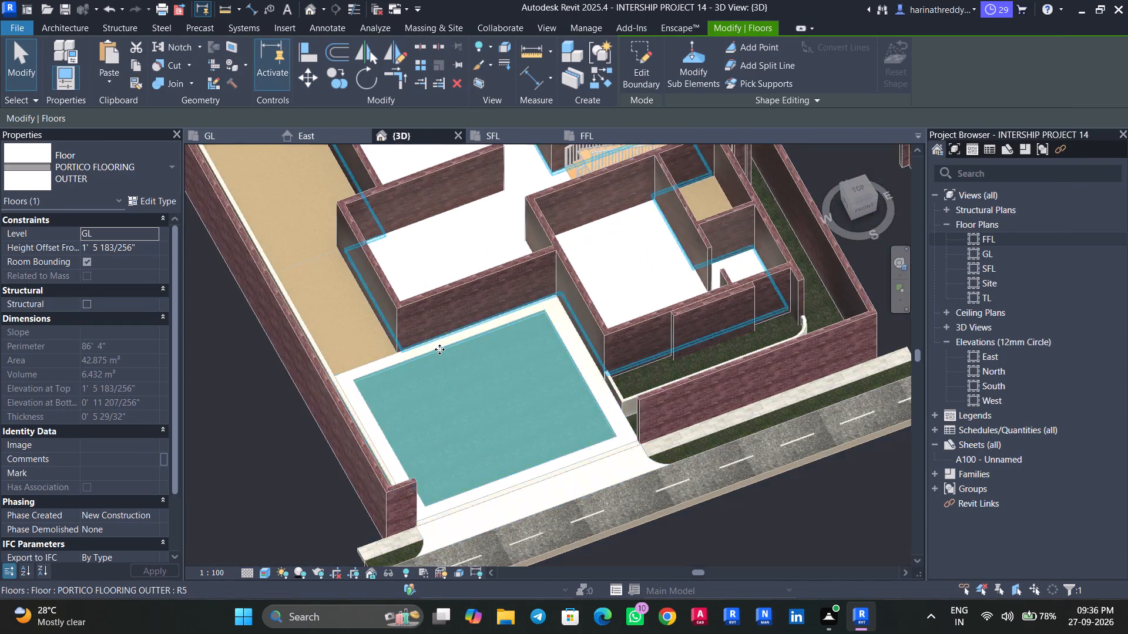
scroll(441, 350, up, 6)
key(grave)
key(Escape)
key(Escape)
key(Escape)
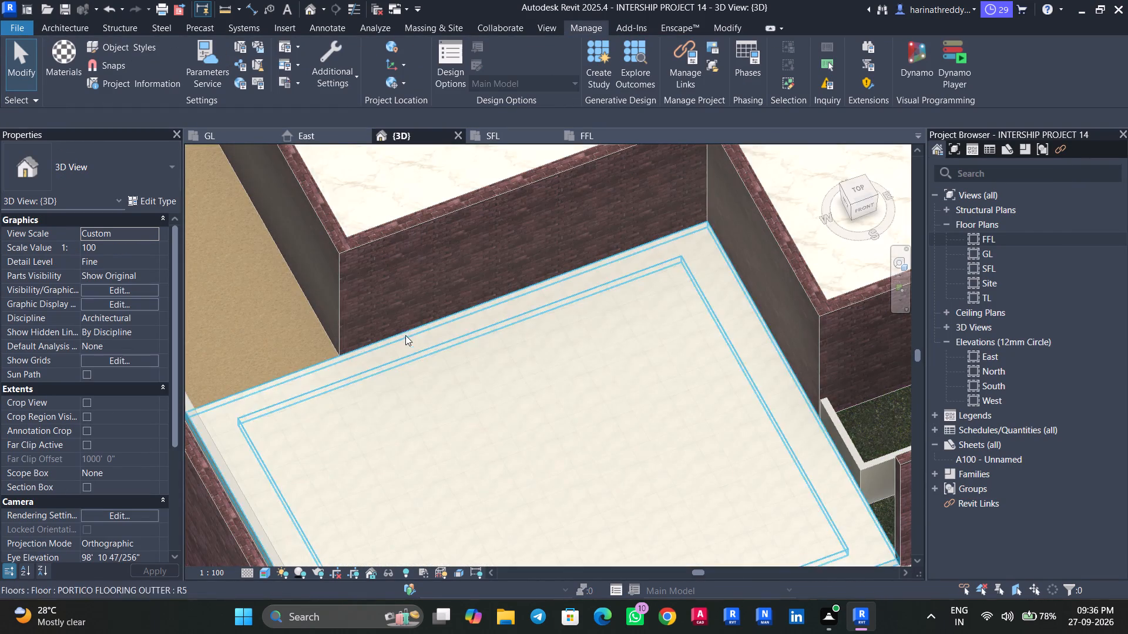
scroll(405, 335, up, 5)
click(370, 355)
scroll(370, 355, down, 7)
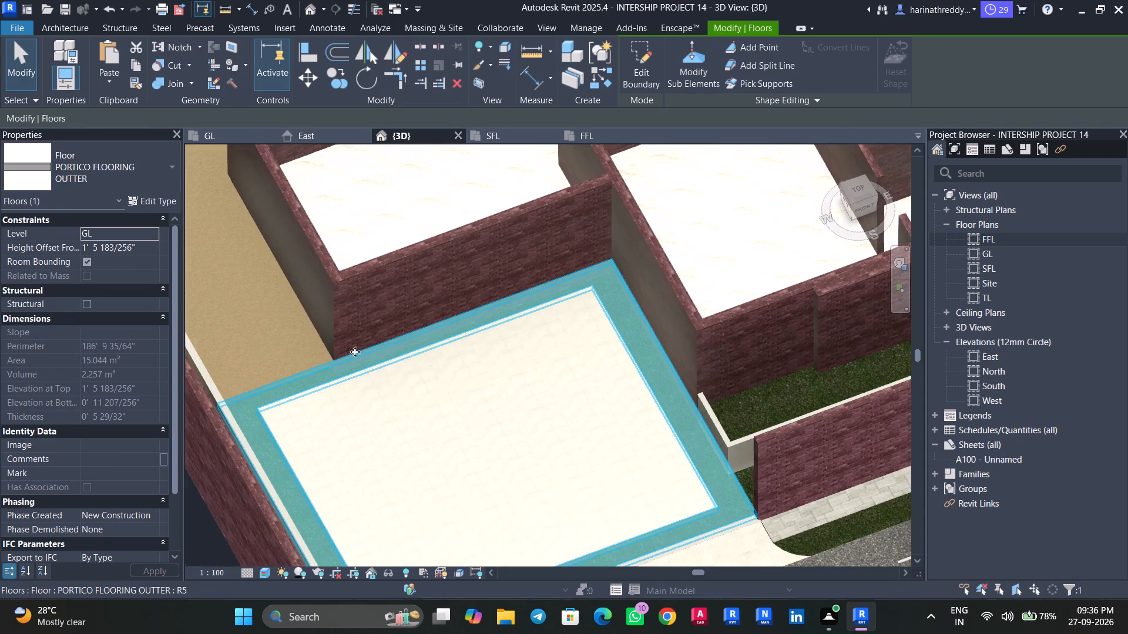
key(Escape)
Duplicate the PORTICO FLOORING OUTTER type under the suggested name for the portico's inner floor.
click(388, 408)
click(143, 207)
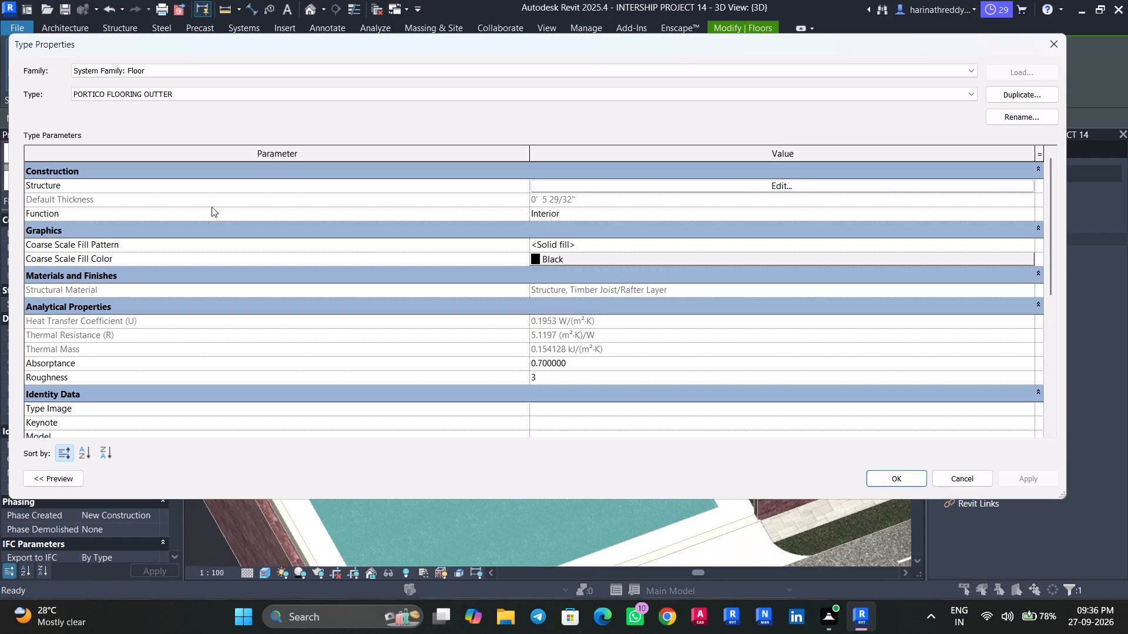
click(992, 99)
click(623, 332)
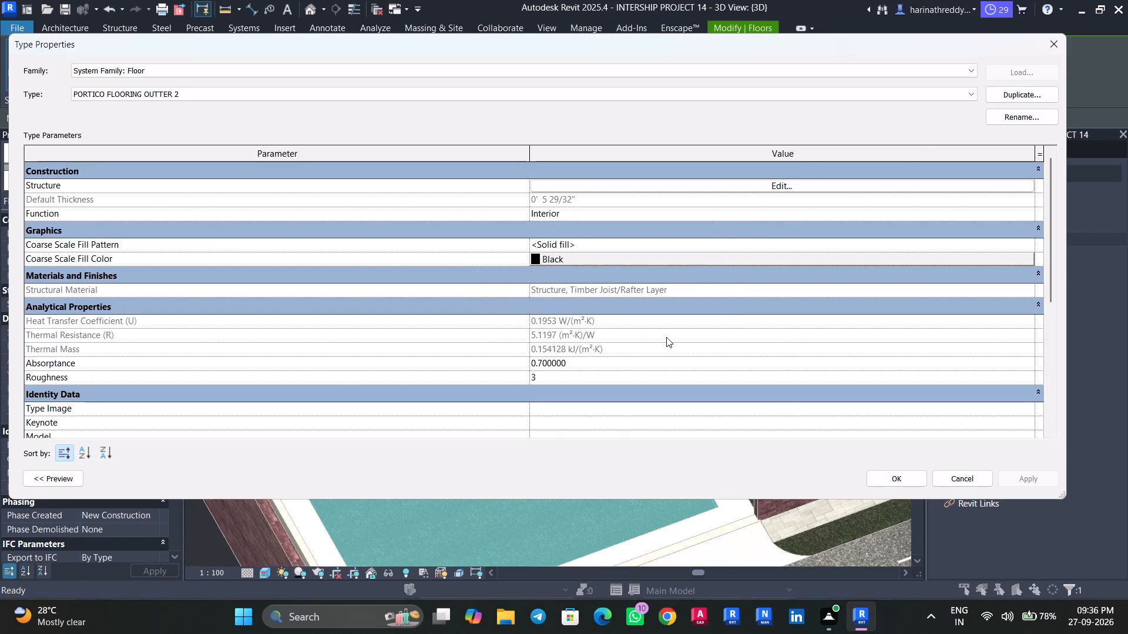
click(886, 471)
key(Escape)
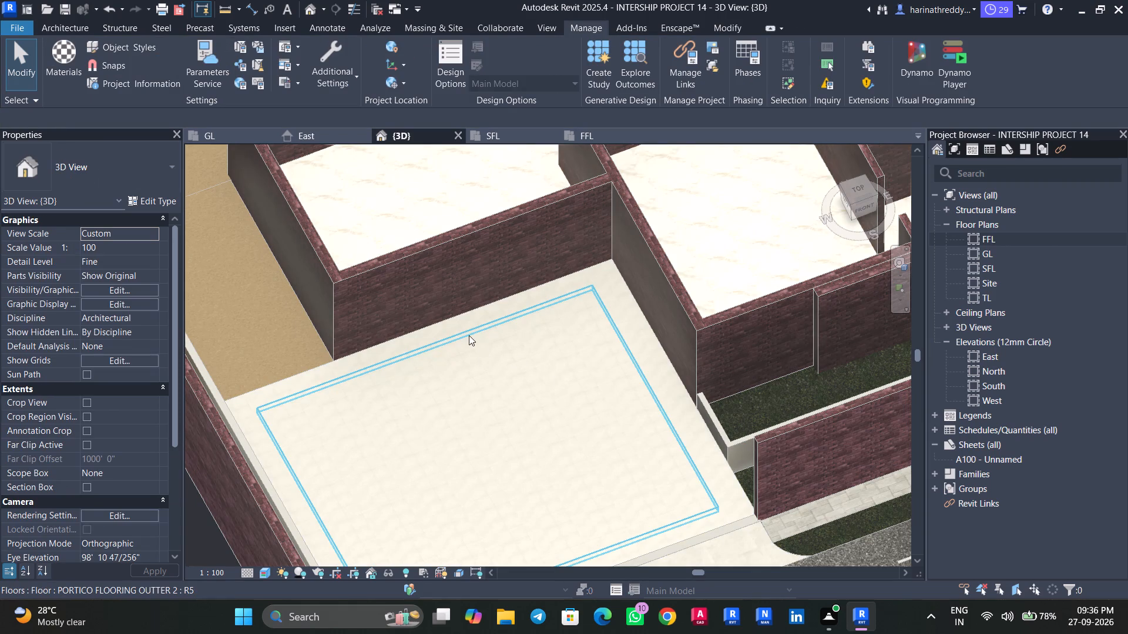
Create a new material named PARKING OUT for the Finish 2 layer of the portico border floor's type, PORTICO FLOORING OUTTER.
click(460, 328)
click(127, 172)
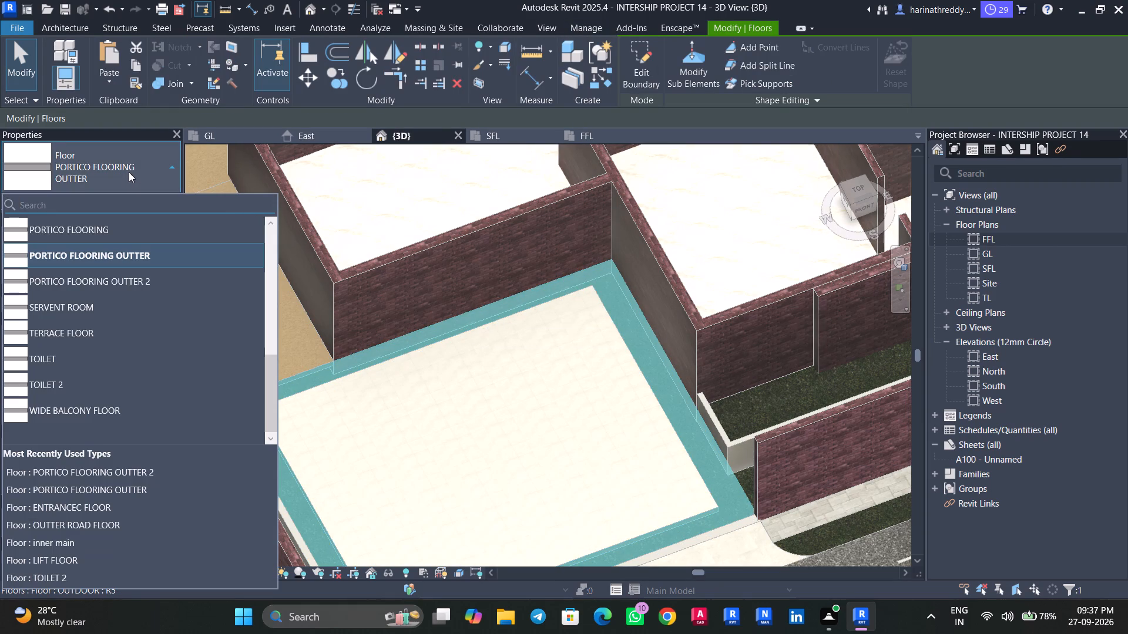
key(Escape)
click(162, 204)
click(712, 185)
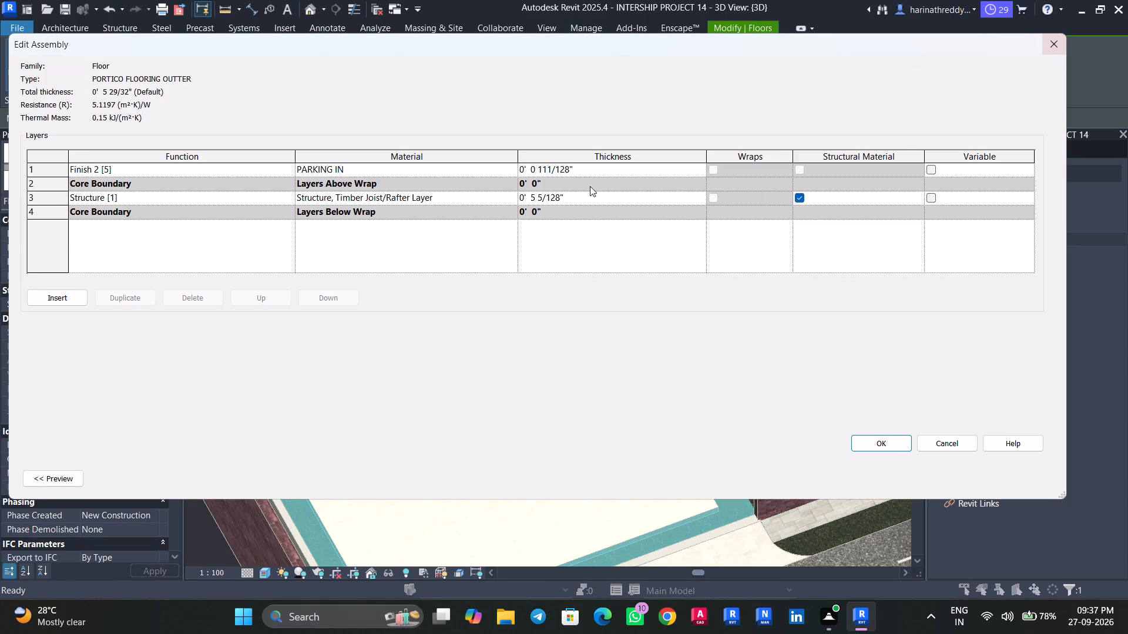
click(516, 169)
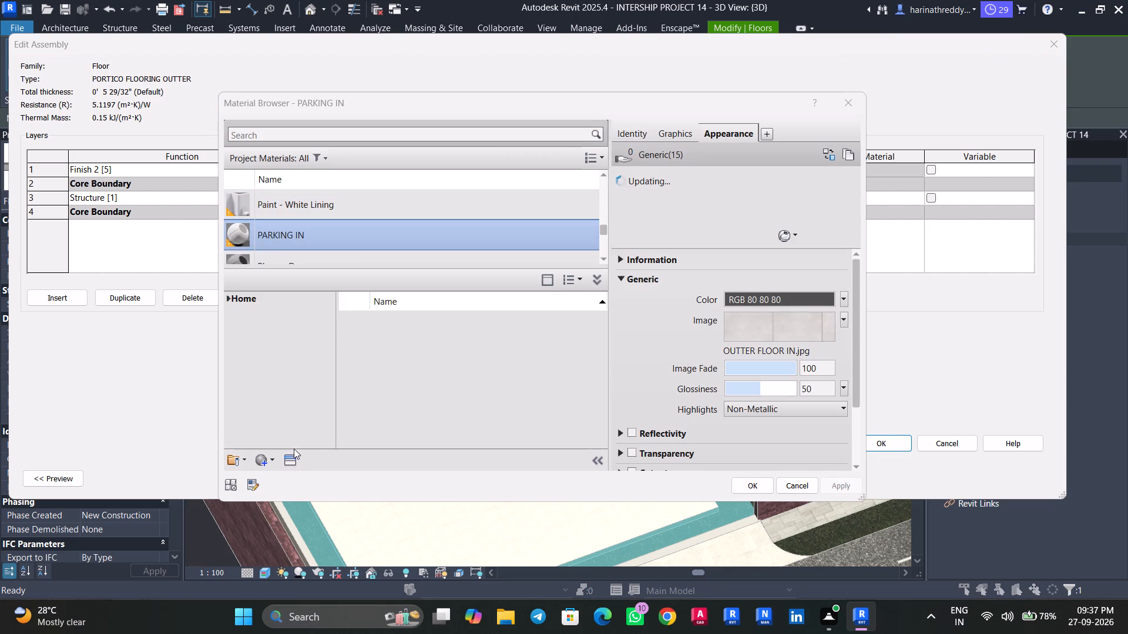
double_click(278, 457)
click(280, 476)
right_click(320, 225)
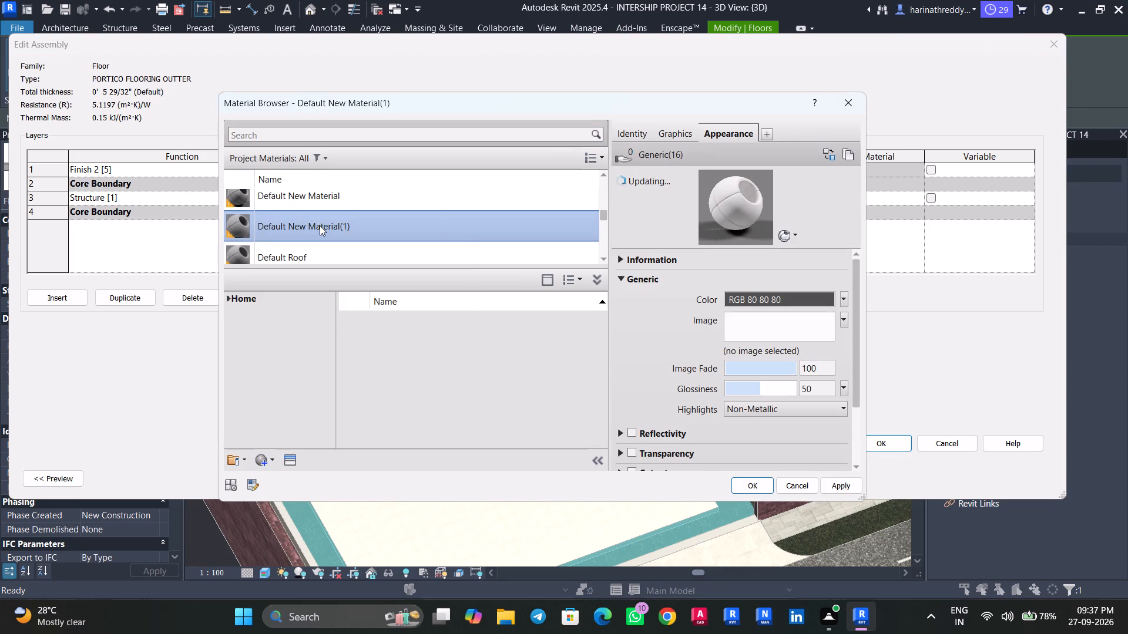
click(362, 286)
text(PARKING)
key(space)
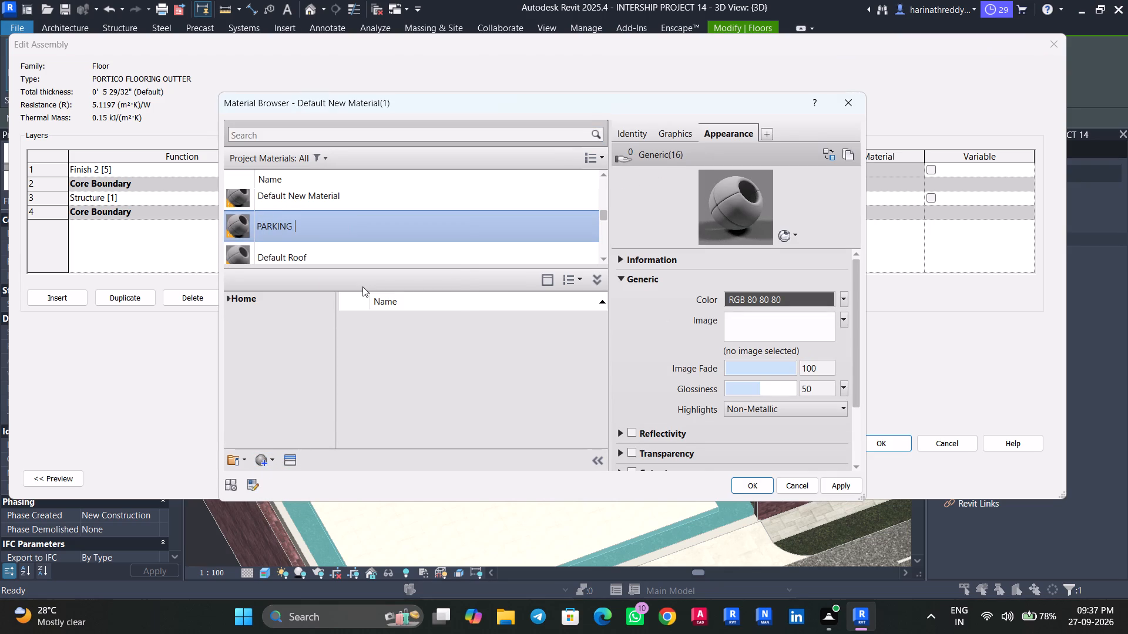
text(OUT)
Assign the OUTTER FLOOR OUT image as PARKING OUT's appearance texture, with a sample size of 3' in width and height.
click(794, 316)
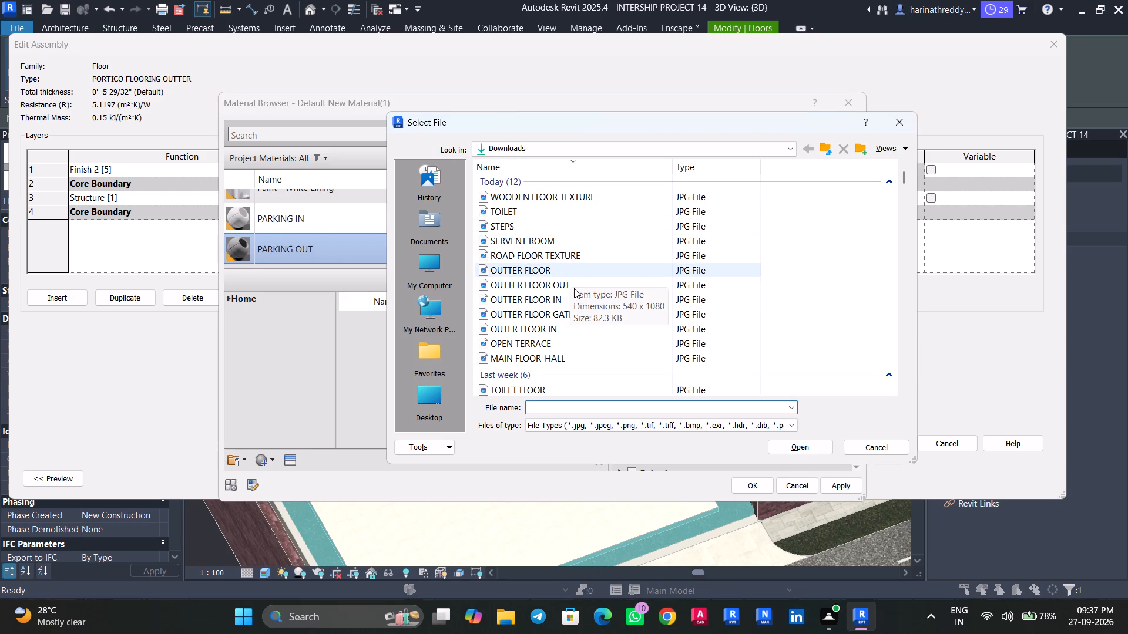
click(574, 288)
click(811, 446)
click(797, 332)
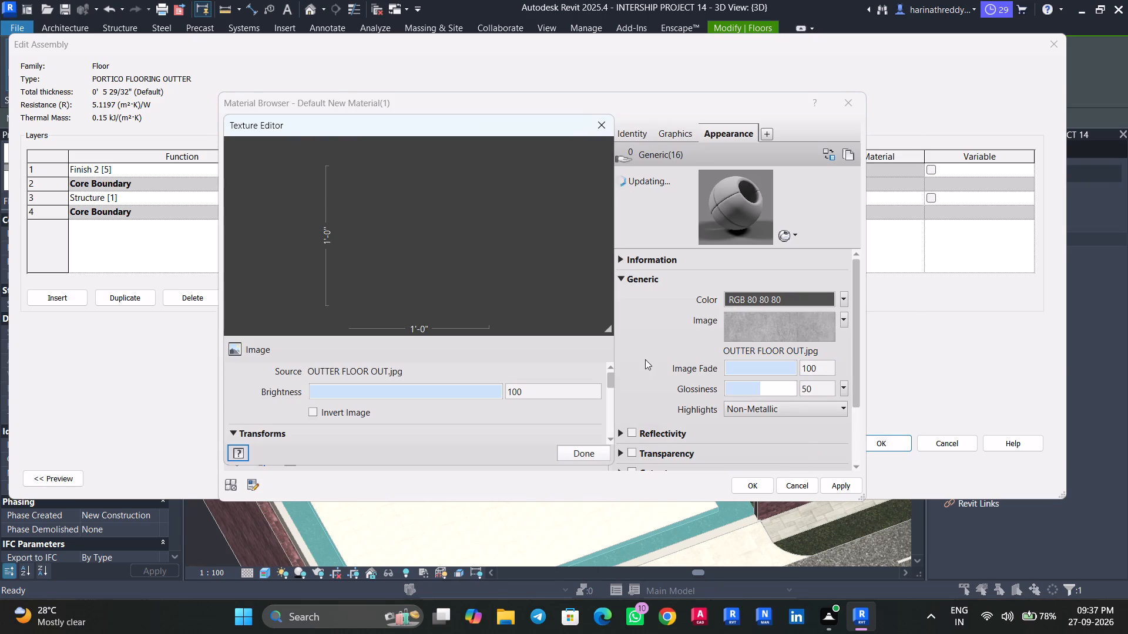
drag(611, 379, 609, 410)
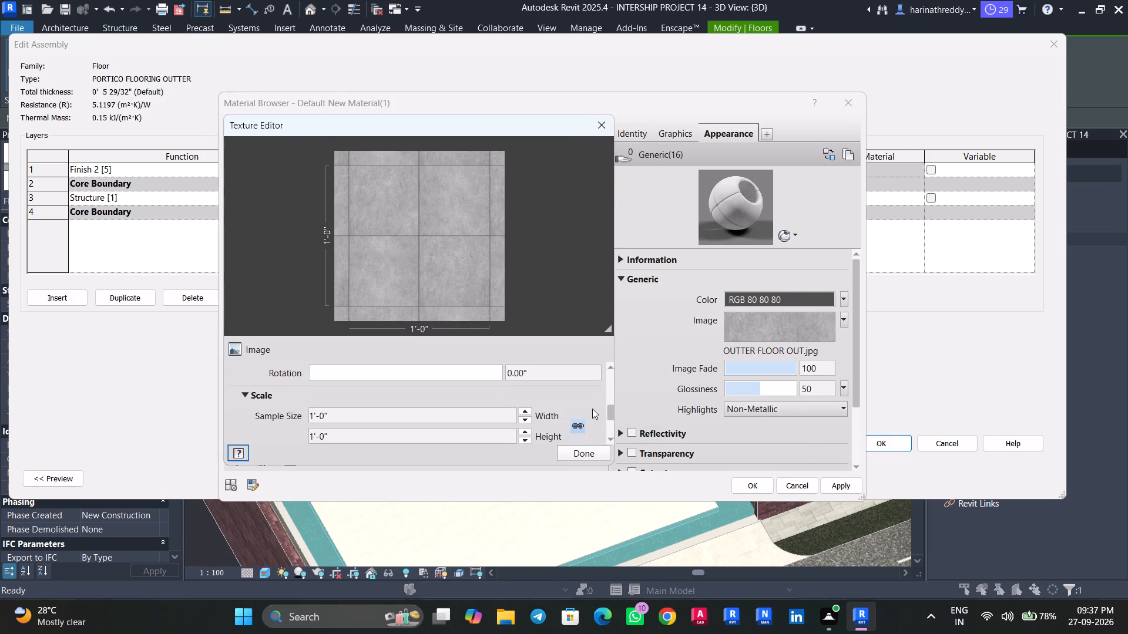
click(463, 420)
text(3')
key(Return)
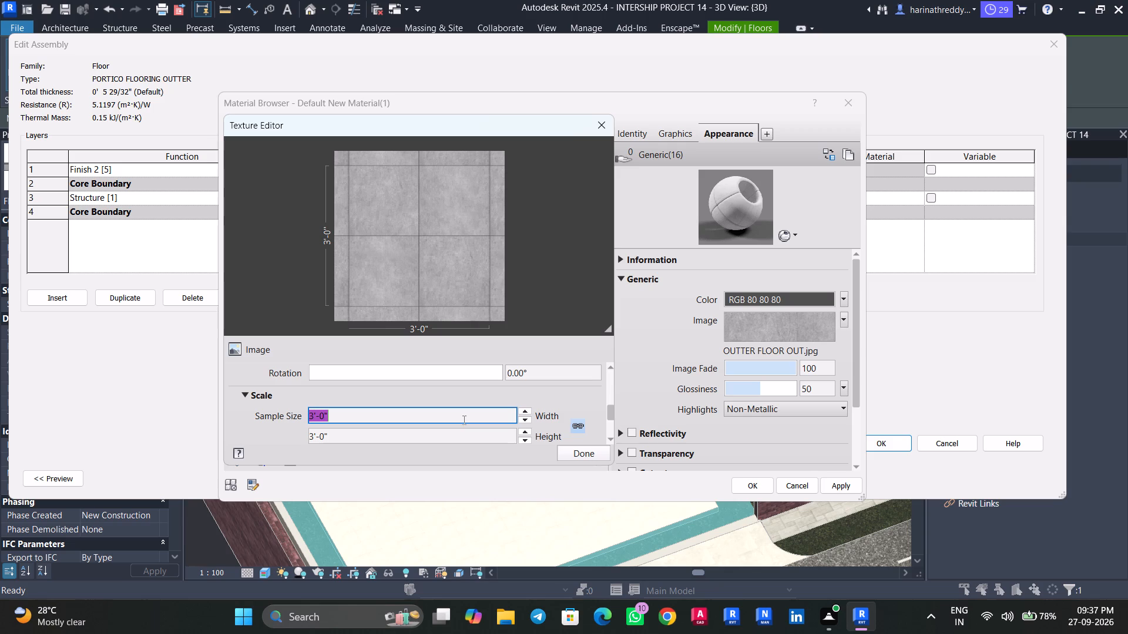
click(573, 453)
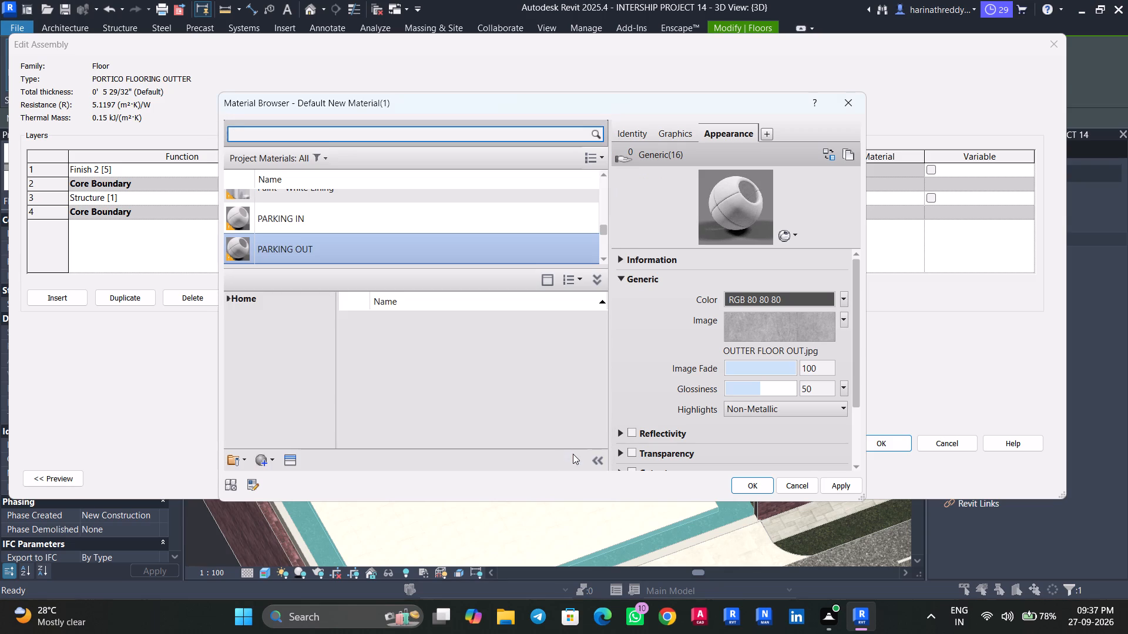
Apply the PARKING OUT material to the border floor's Finish 2 layer and accept the PORTICO FLOORING OUTTER type changes.
click(856, 485)
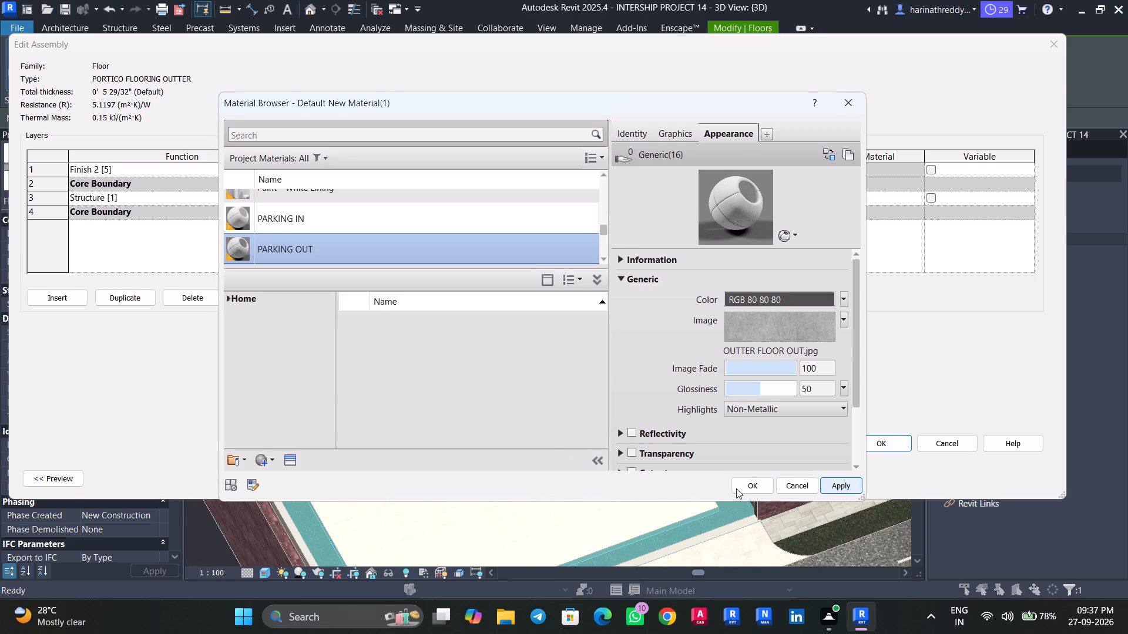
click(737, 487)
click(860, 443)
click(1006, 470)
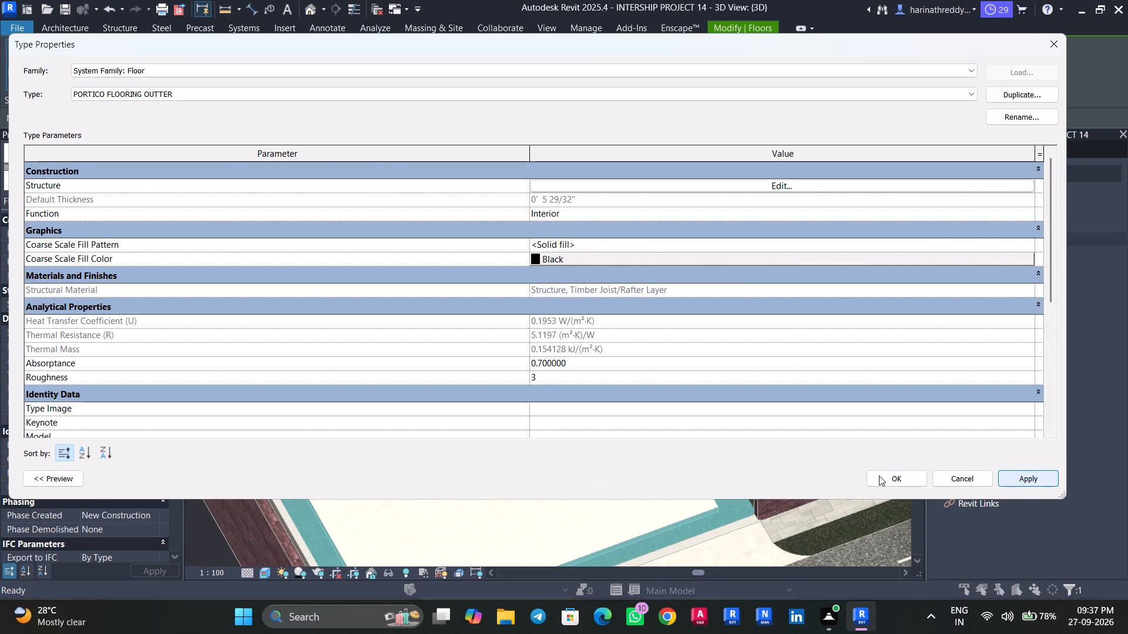
click(879, 475)
key(Escape)
key(Escape)
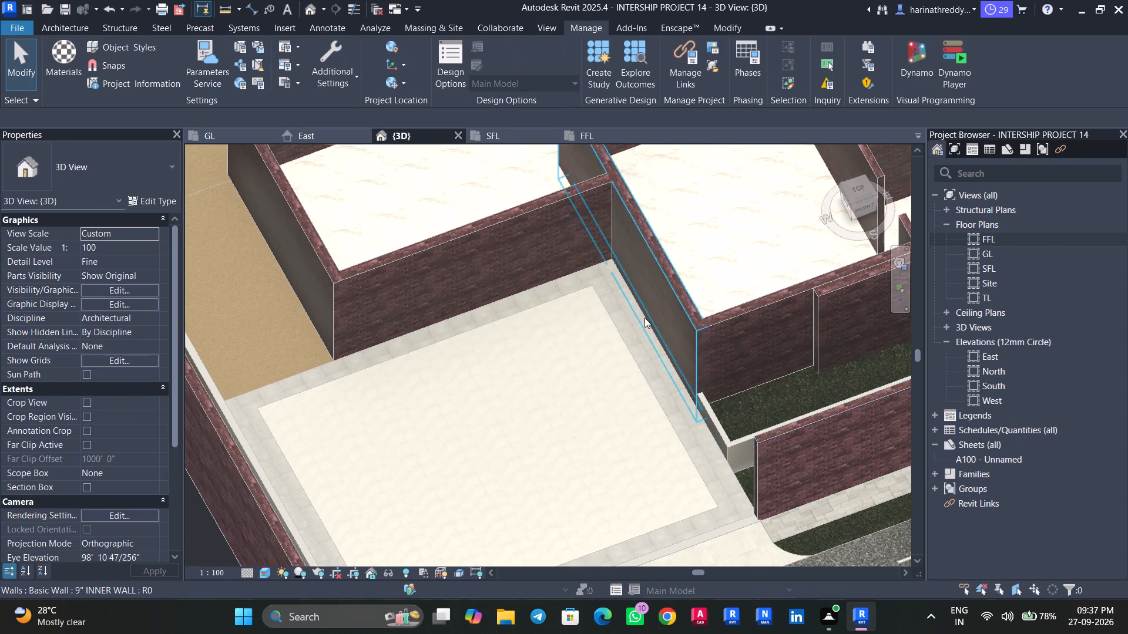
Assign the existing PARKING IN material to the Finish 2 layer of the OUTDOOR floor beside the portico and accept the type changes.
scroll(640, 321, up, 10)
scroll(593, 349, down, 16)
shift+middle_drag(603, 348, 600, 368)
click(424, 285)
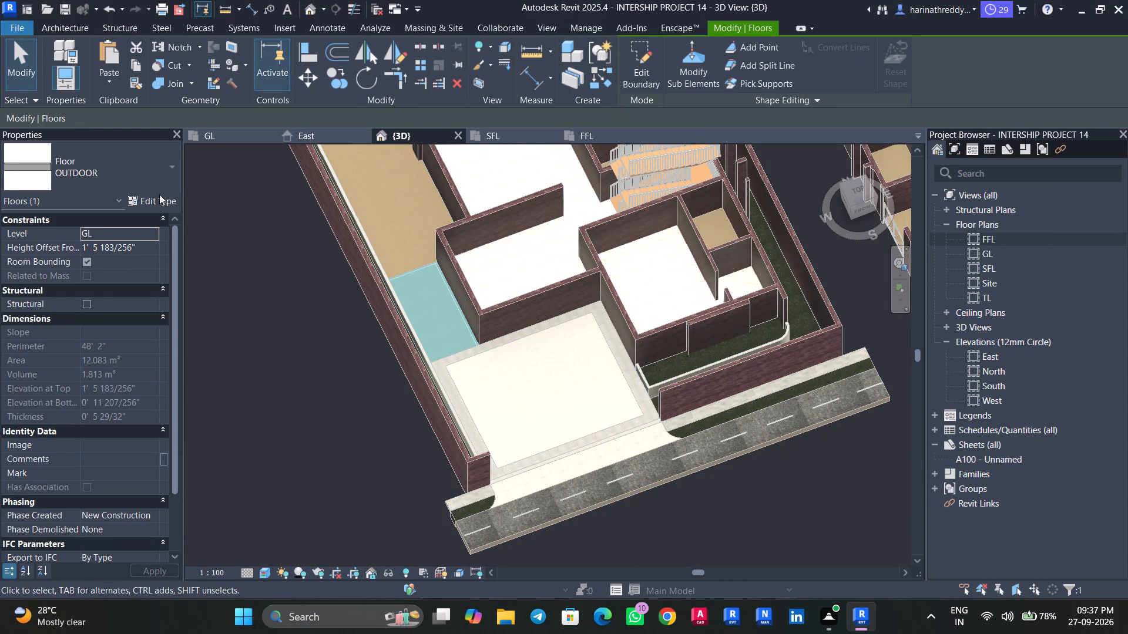
click(153, 194)
click(793, 186)
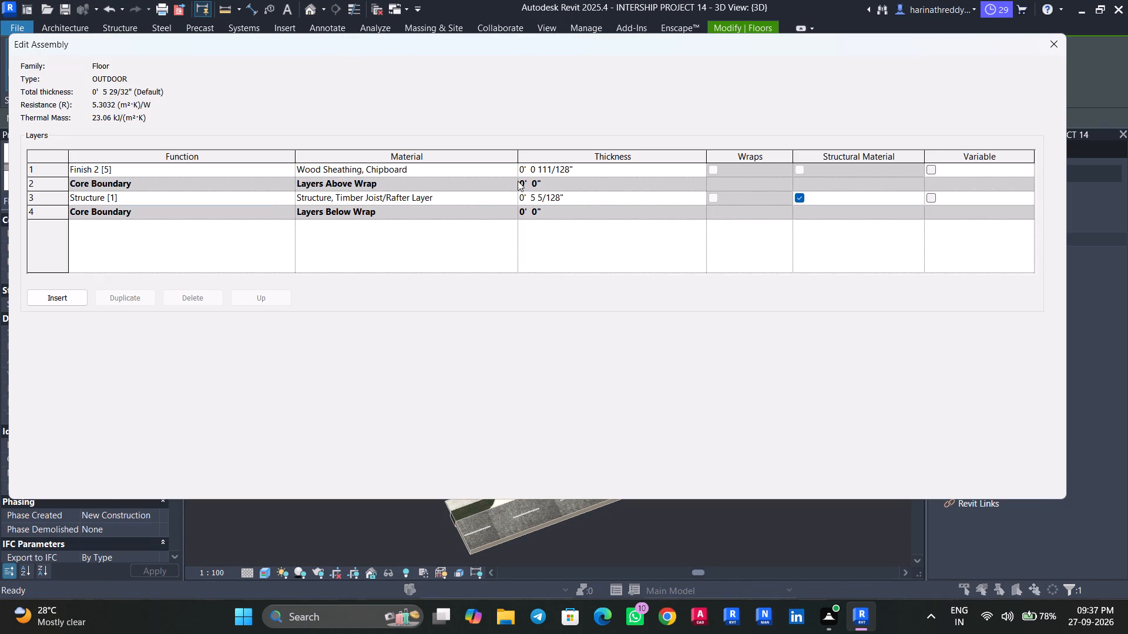
click(512, 170)
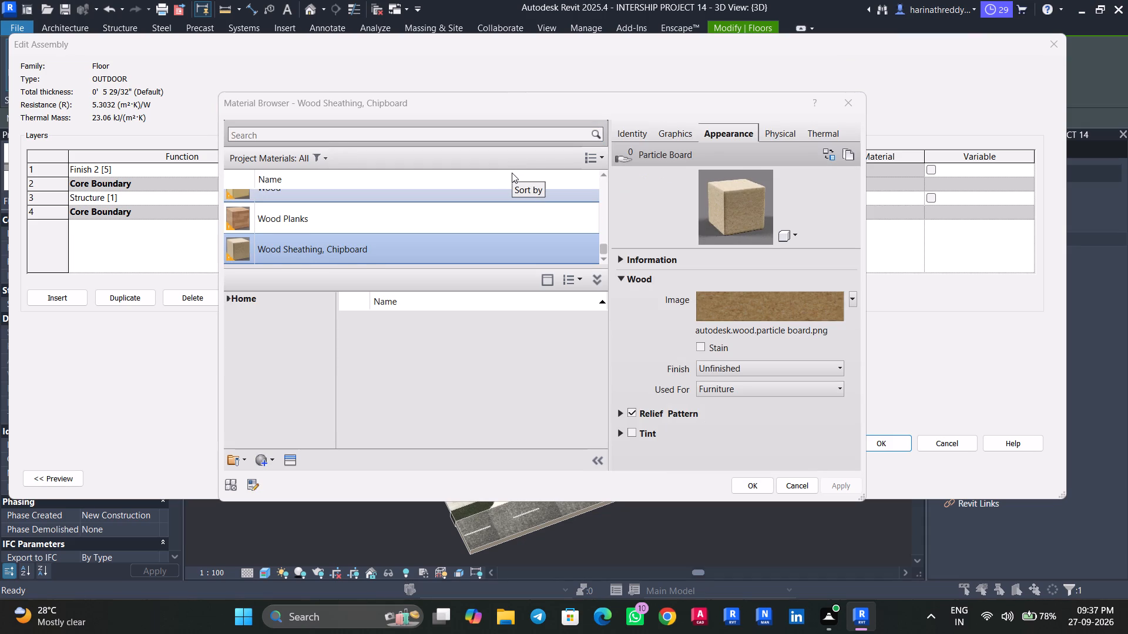
click(390, 137)
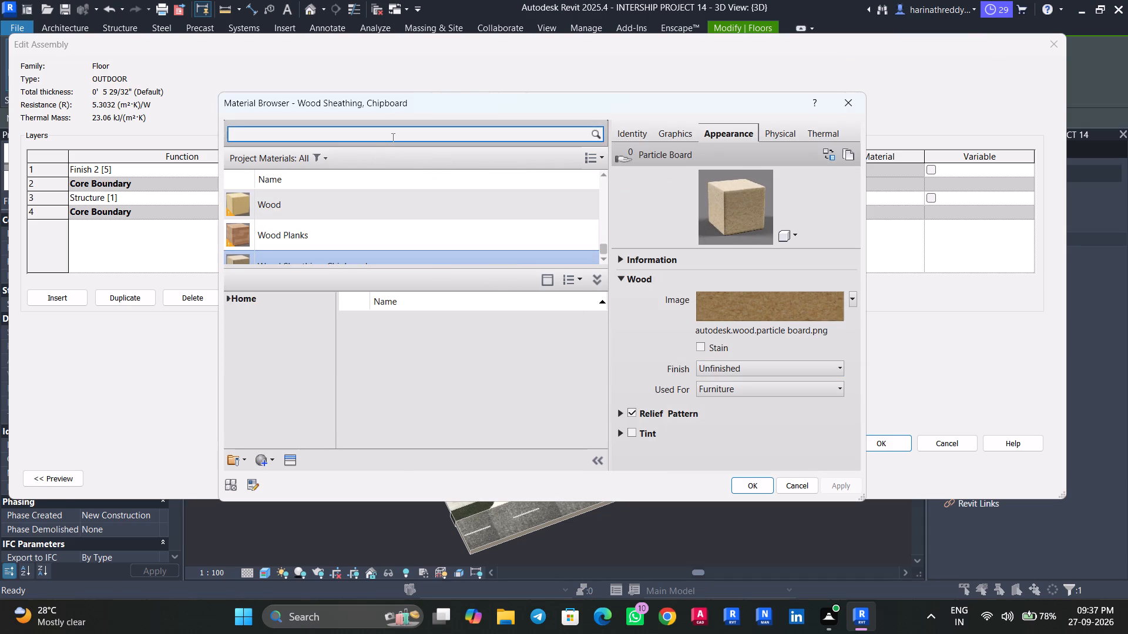
text(PARKING)
click(369, 226)
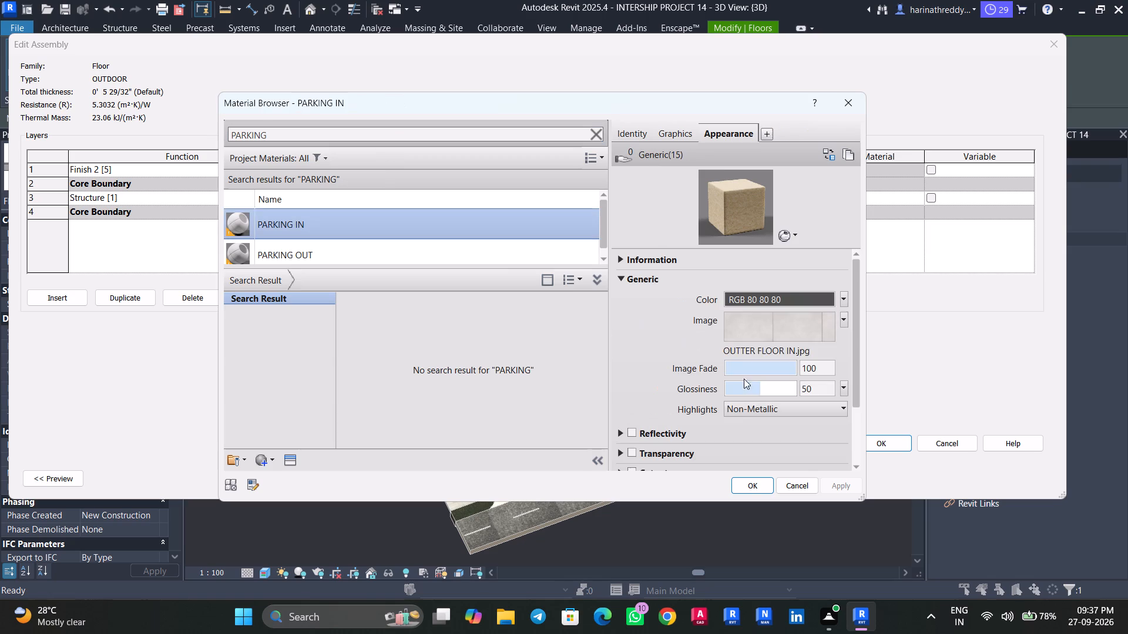
click(748, 490)
click(876, 450)
click(1006, 482)
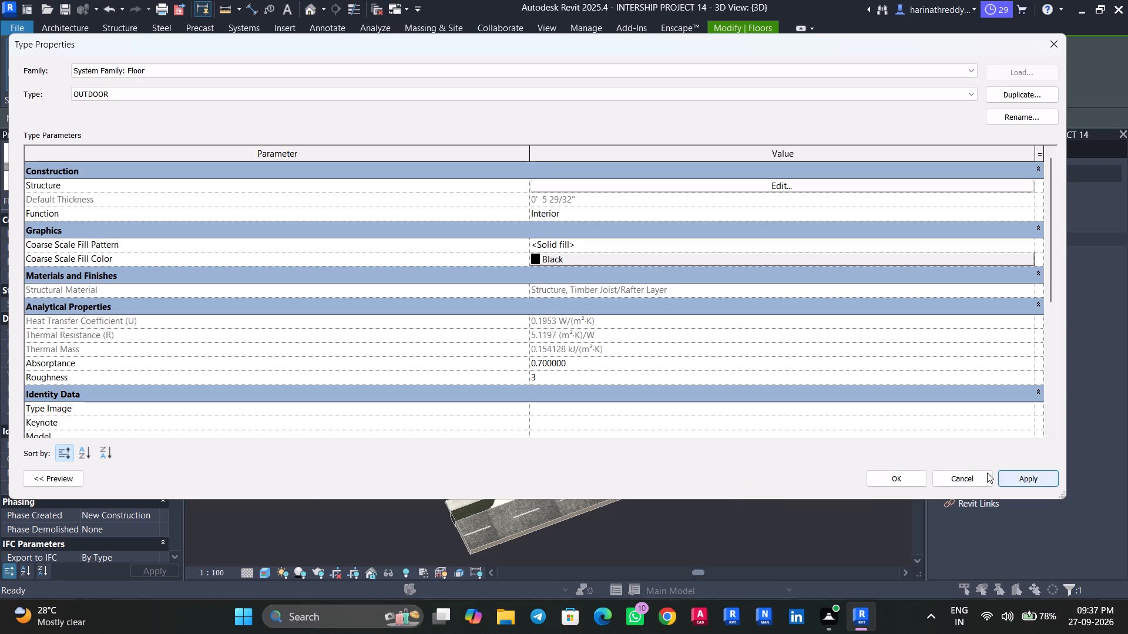
click(898, 481)
key(Escape)
key(Escape)
Examine the finishes of the outdoor side floor, the portico parking and the entrance strip by the road.
scroll(440, 251, up, 2)
scroll(439, 251, down, 1)
scroll(438, 251, up, 7)
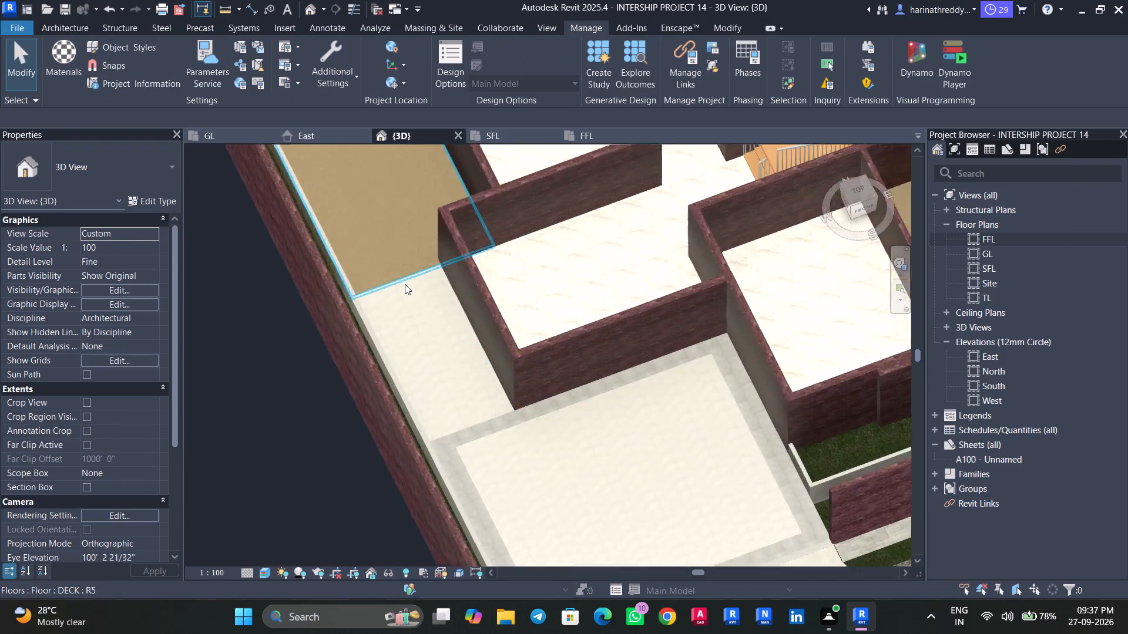
scroll(405, 284, up, 7)
scroll(405, 286, down, 1)
scroll(405, 286, up, 1)
scroll(405, 286, down, 3)
scroll(405, 286, up, 1)
scroll(405, 285, down, 4)
scroll(405, 285, up, 1)
scroll(405, 285, down, 1)
middle_drag(405, 285, 428, 29)
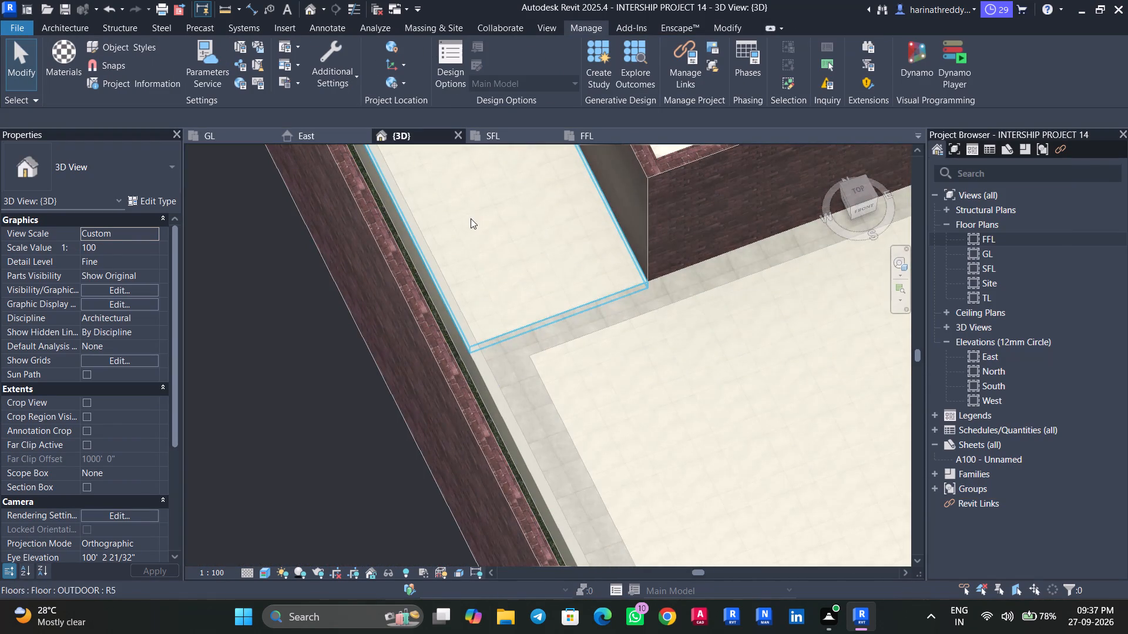
scroll(471, 218, down, 6)
scroll(749, 429, up, 5)
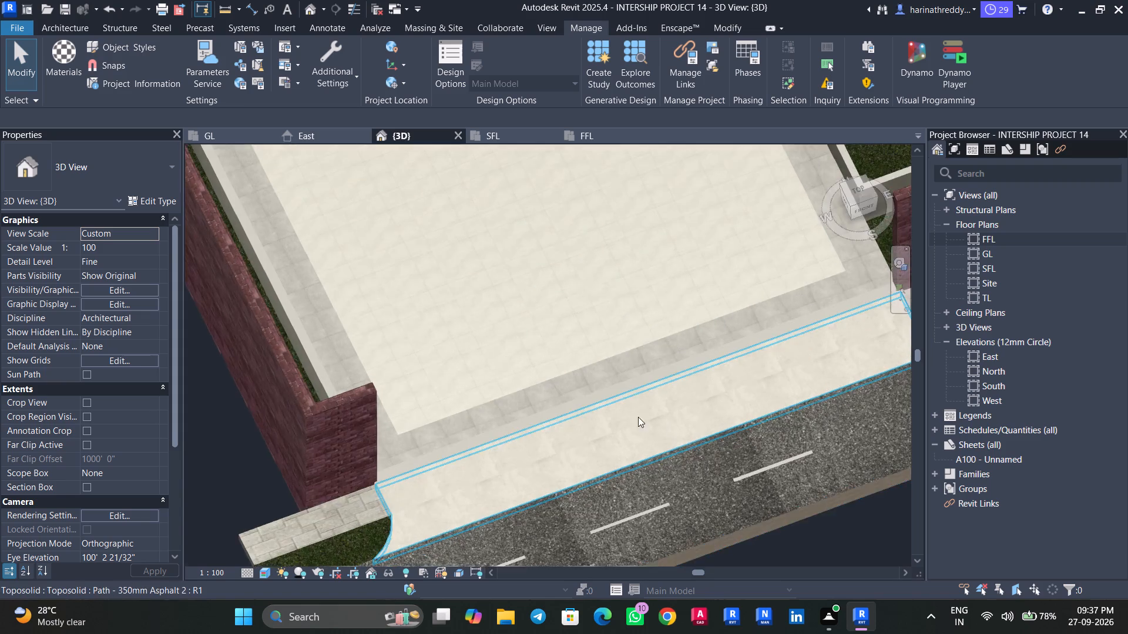
scroll(604, 414, up, 7)
scroll(604, 413, down, 16)
Create a new material named BALCONY for the Finish 2 layer of the side deck floor's type, DECK.
middle_drag(525, 305, 565, 470)
click(493, 338)
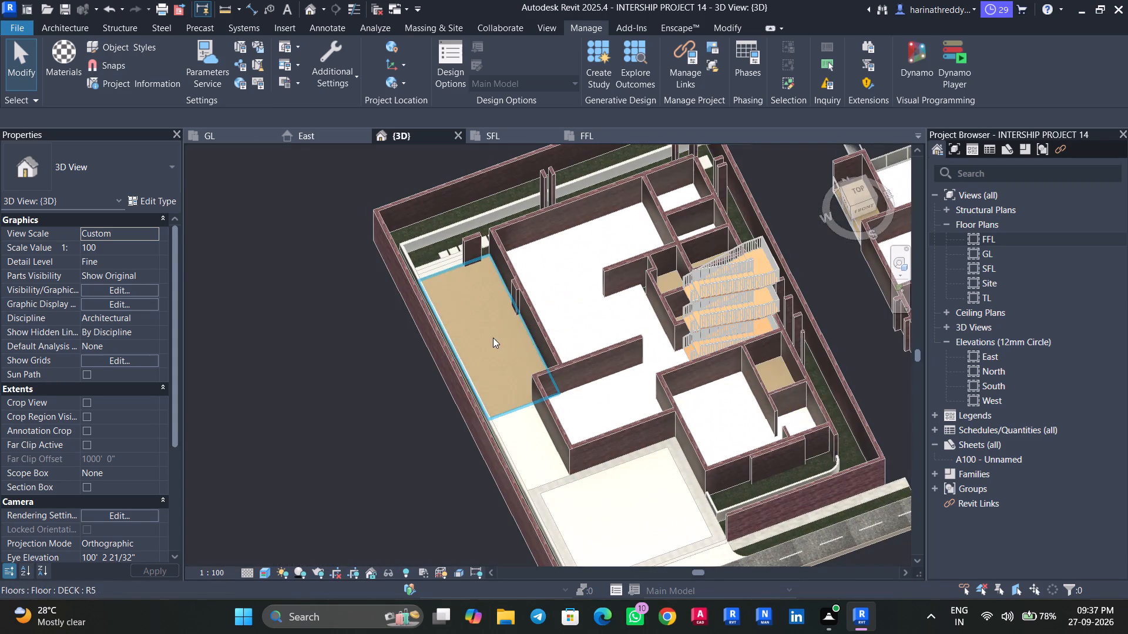
click(171, 200)
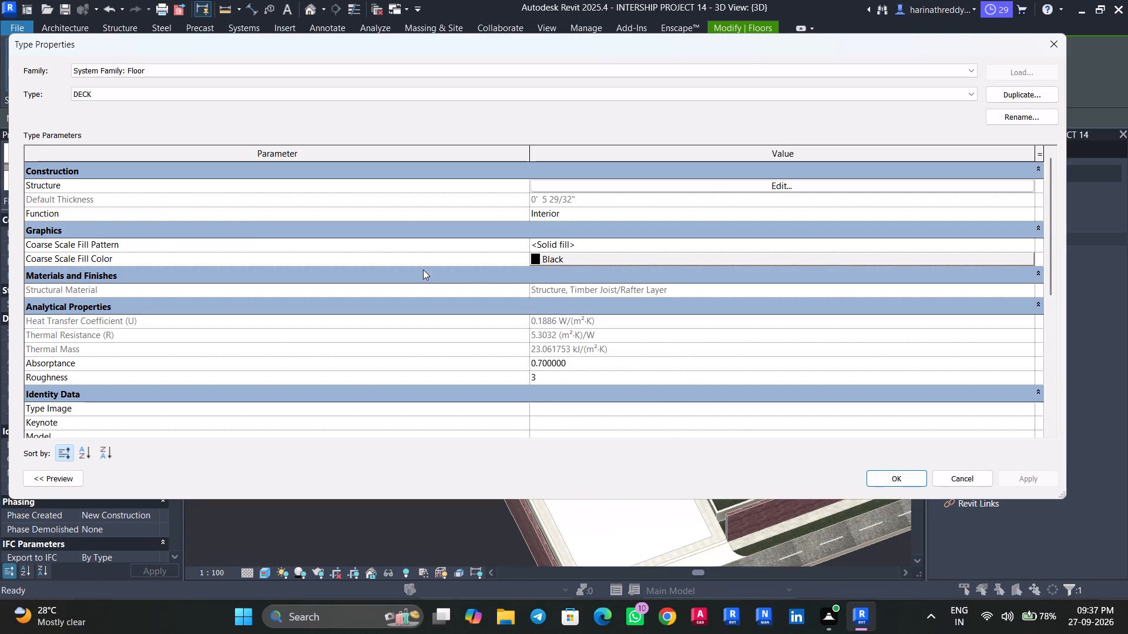
click(725, 185)
click(512, 169)
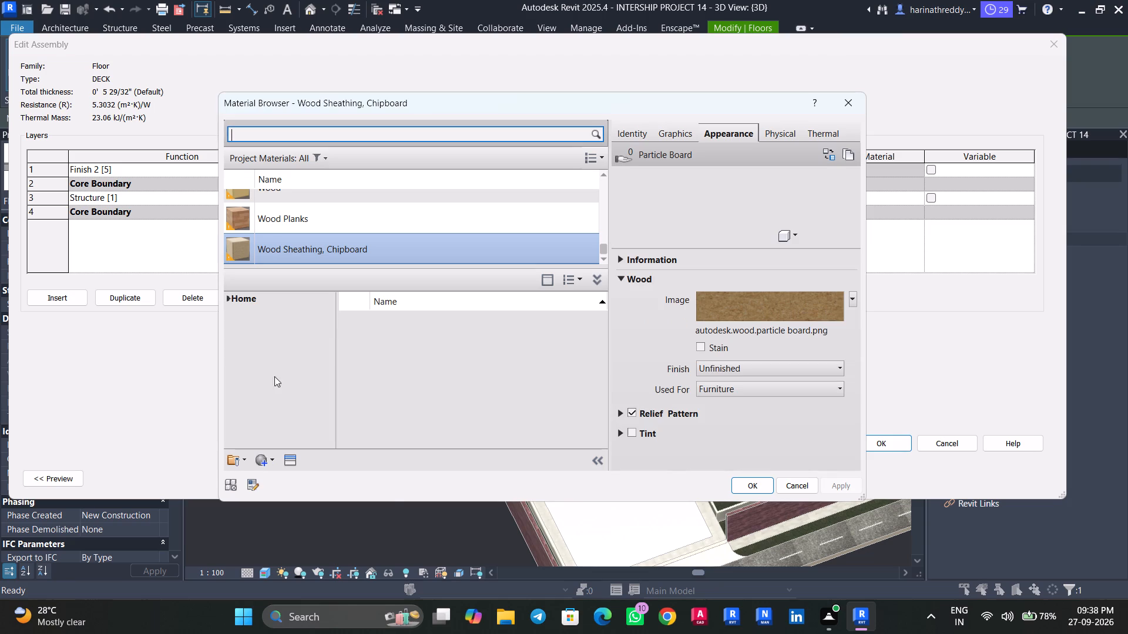
click(268, 453)
click(273, 469)
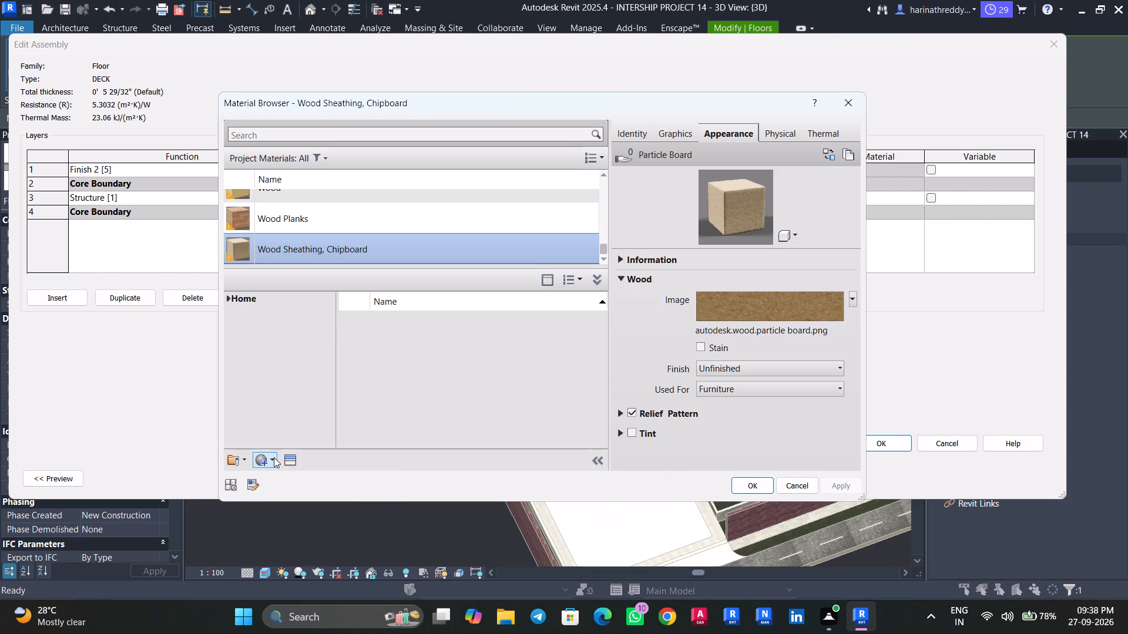
click(274, 457)
click(277, 477)
right_click(280, 220)
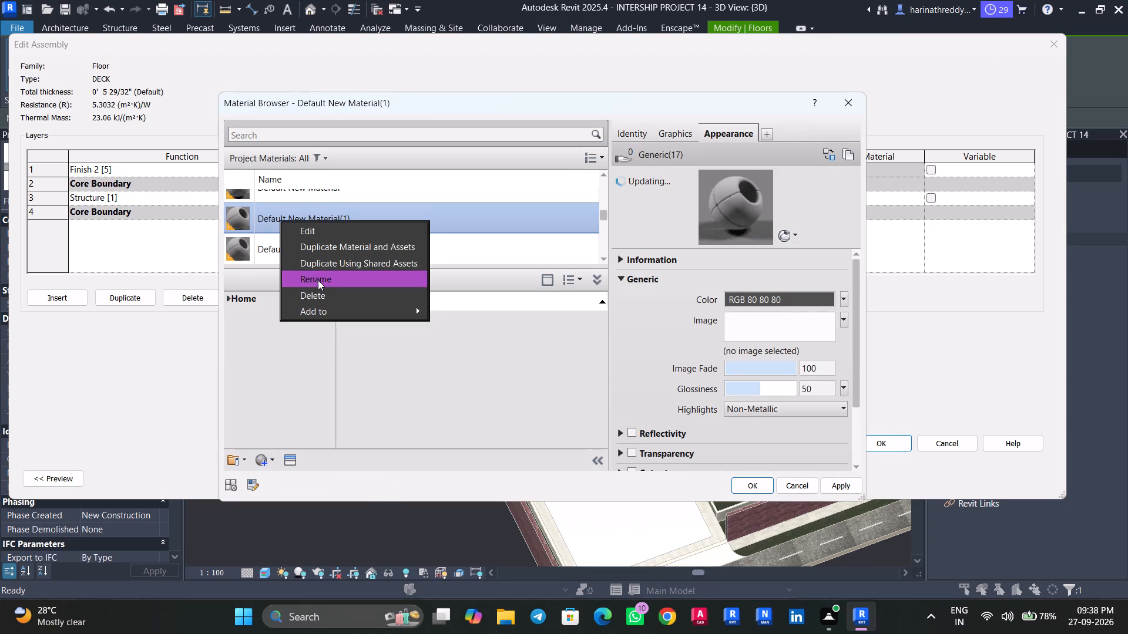
click(318, 280)
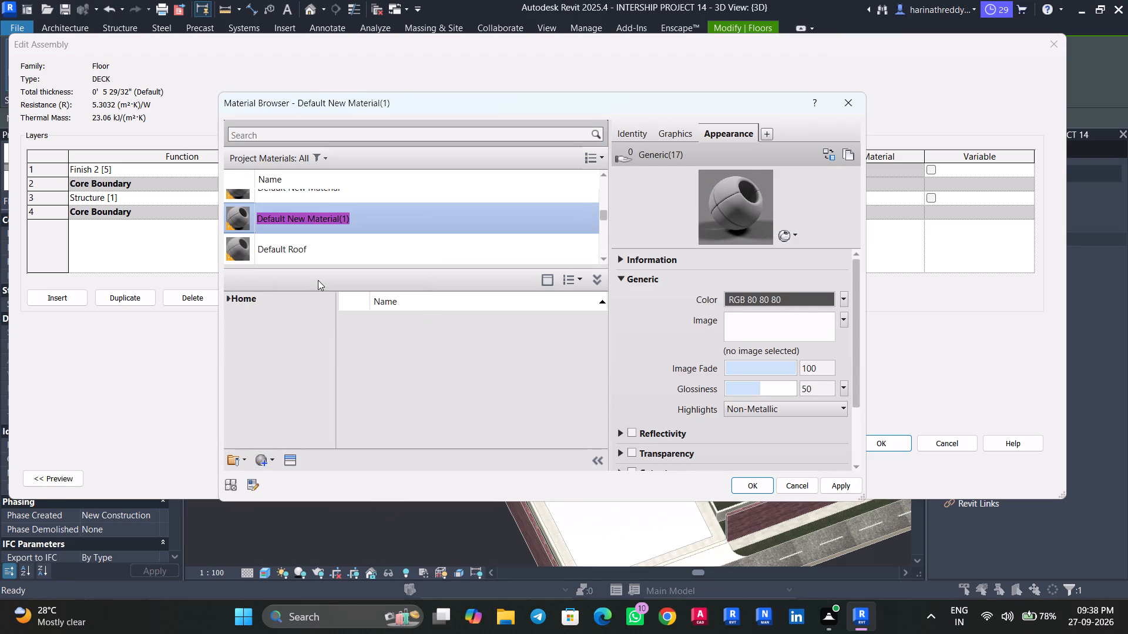
text(BALCONY)
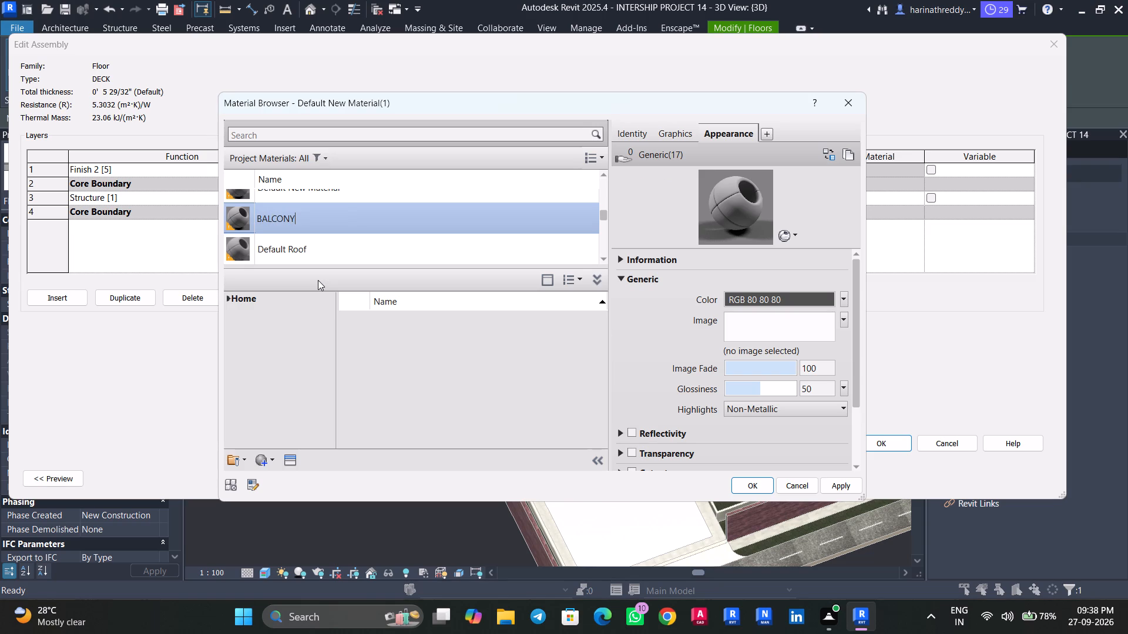
Assign the WOODEN FLOOR TEXTURE image as BALCONY's appearance texture, with a sample size of 3'.
click(734, 324)
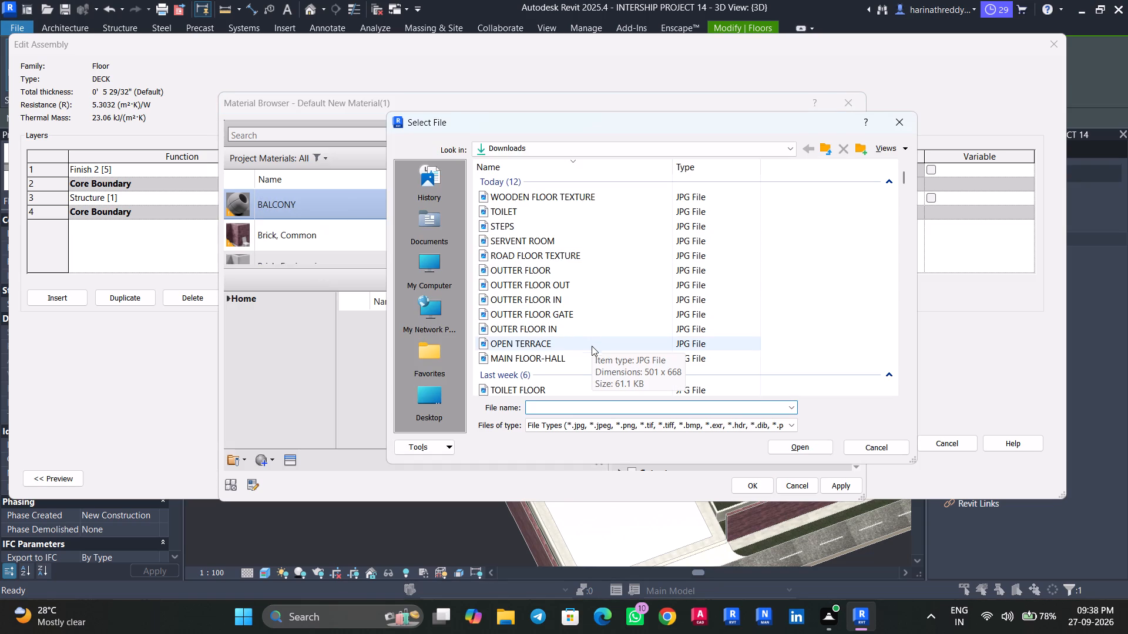
click(563, 194)
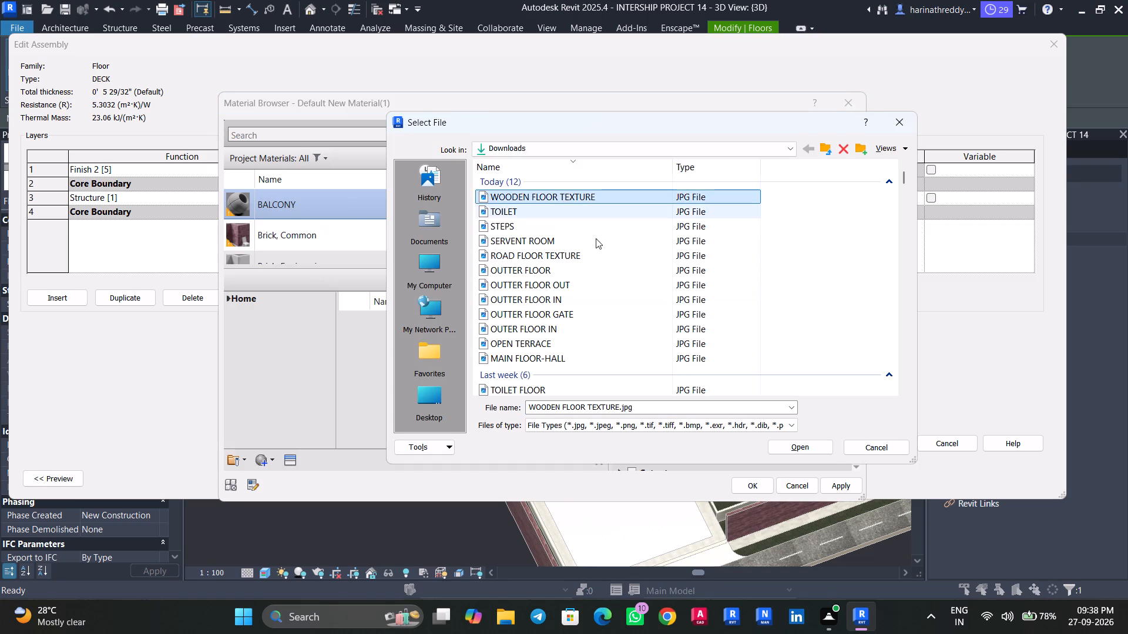
click(803, 446)
click(791, 333)
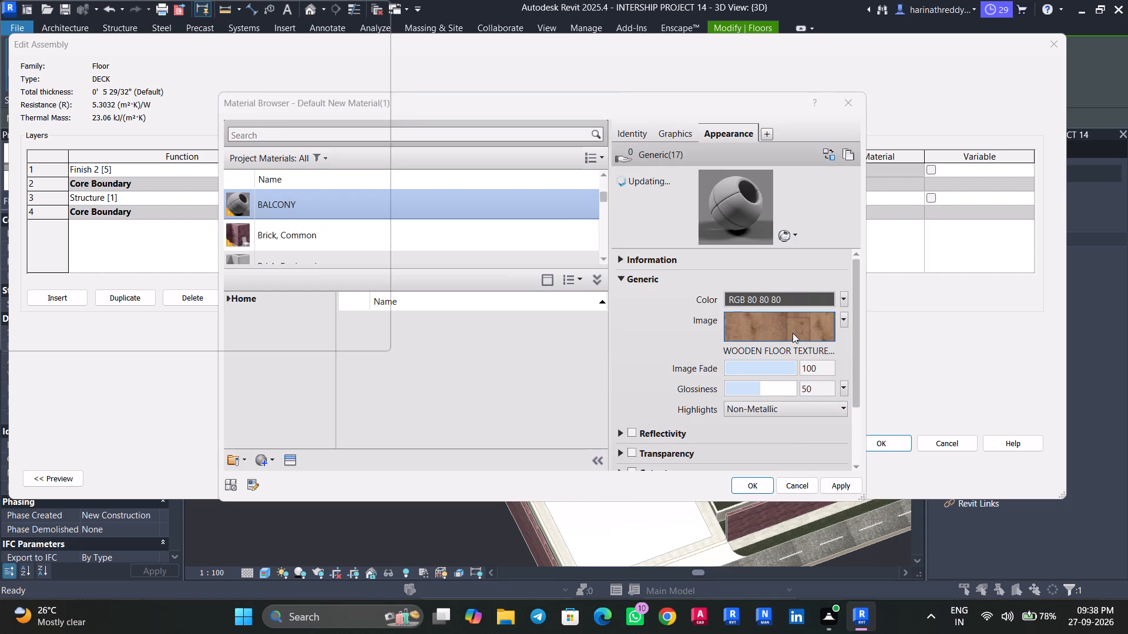
drag(609, 383, 611, 397)
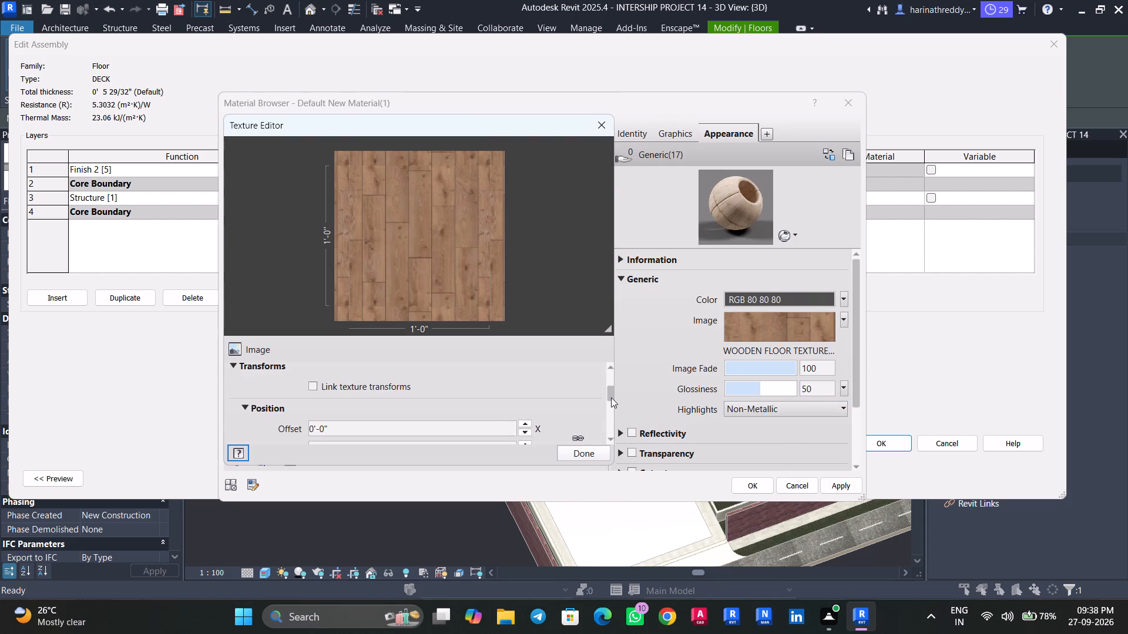
drag(611, 397, 615, 417)
click(477, 405)
text(3')
key(Return)
click(593, 453)
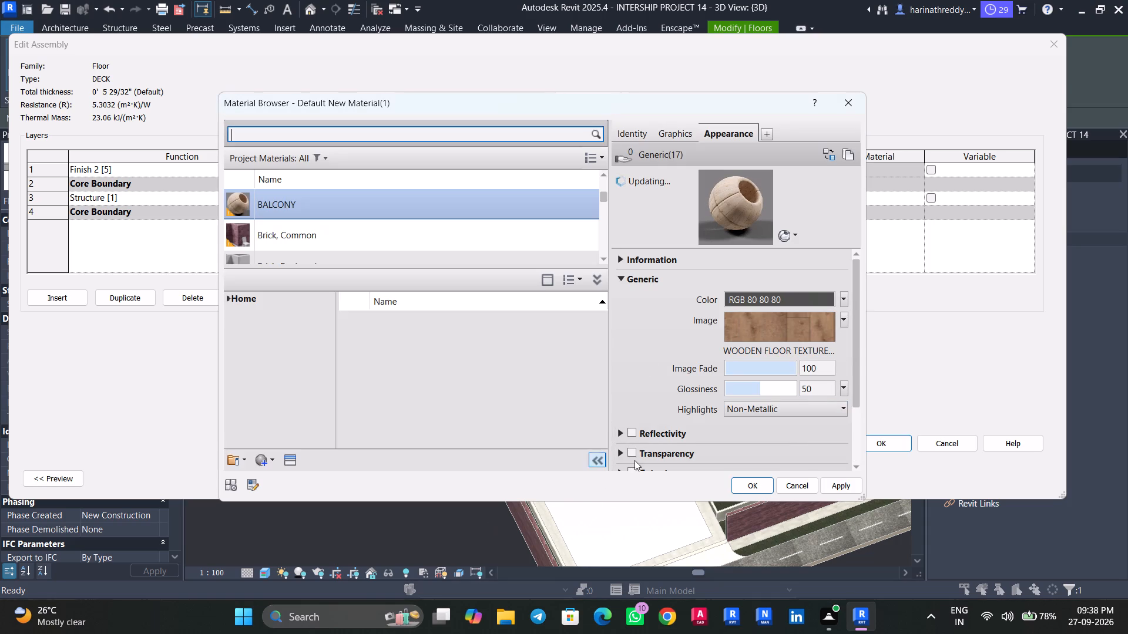
Apply the BALCONY material to the deck floor's Finish 2 layer and accept the DECK type changes.
click(831, 481)
click(747, 485)
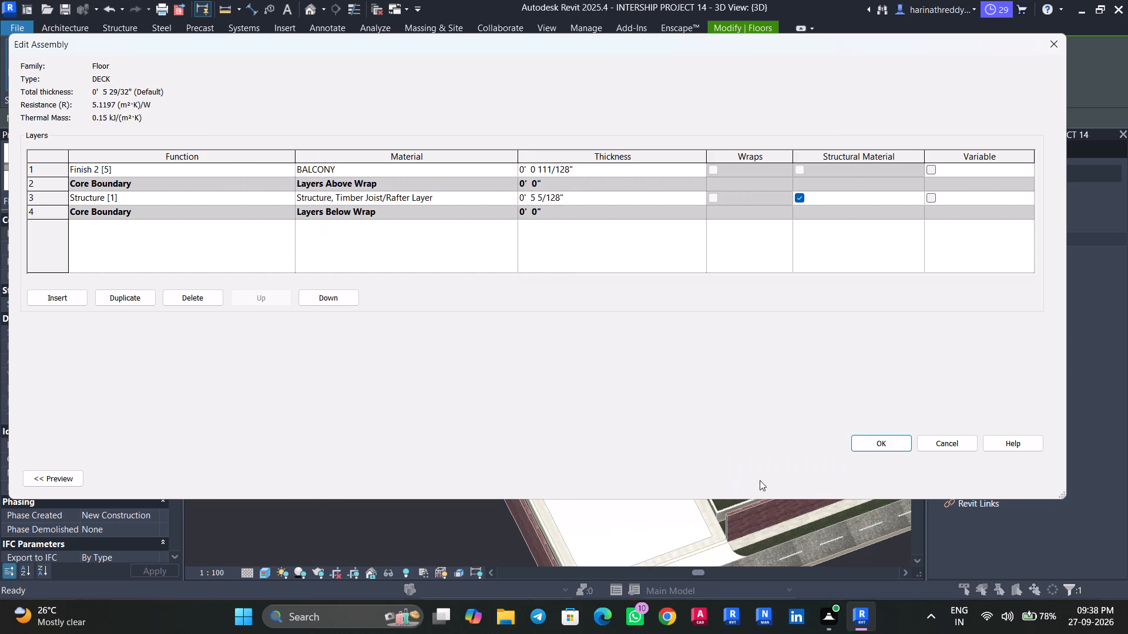
click(864, 450)
click(1012, 483)
click(903, 482)
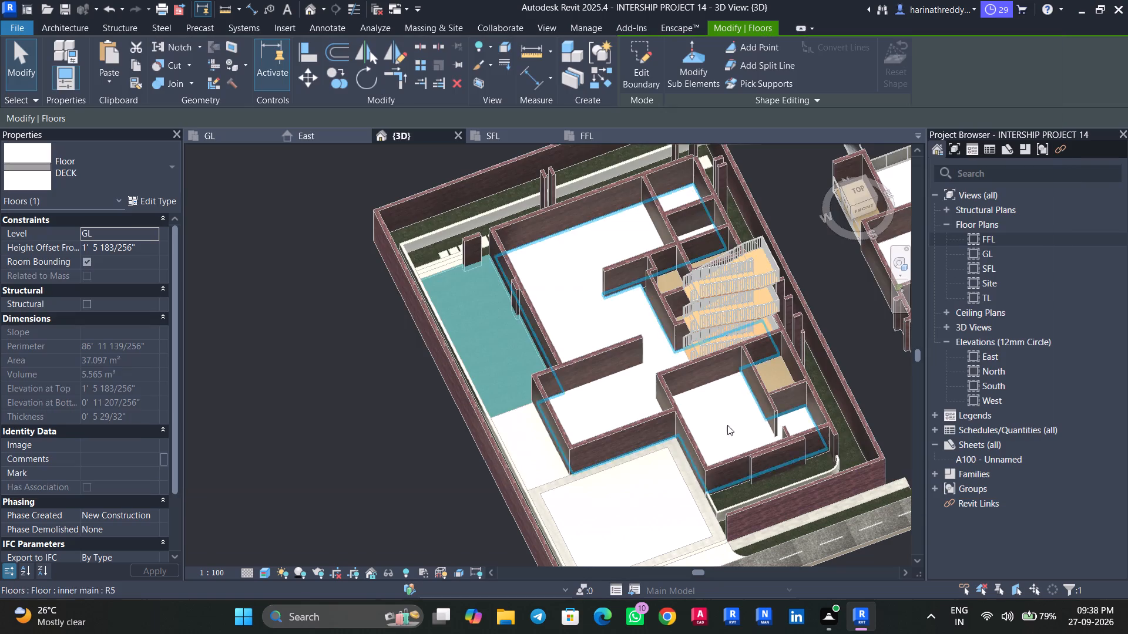
key(Escape)
Examine the deck's wood finish, the staircase area and the stepping-stone garden strip around the ground floor.
scroll(502, 319, up, 17)
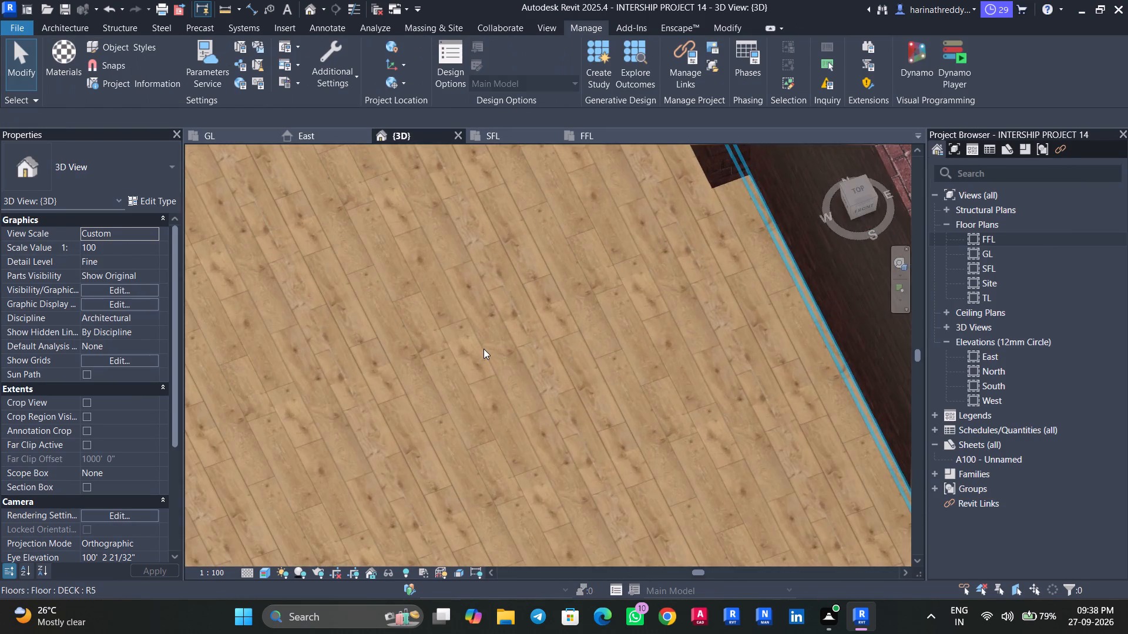
scroll(484, 349, down, 14)
scroll(484, 349, up, 1)
shift+middle_drag(482, 370, 591, 376)
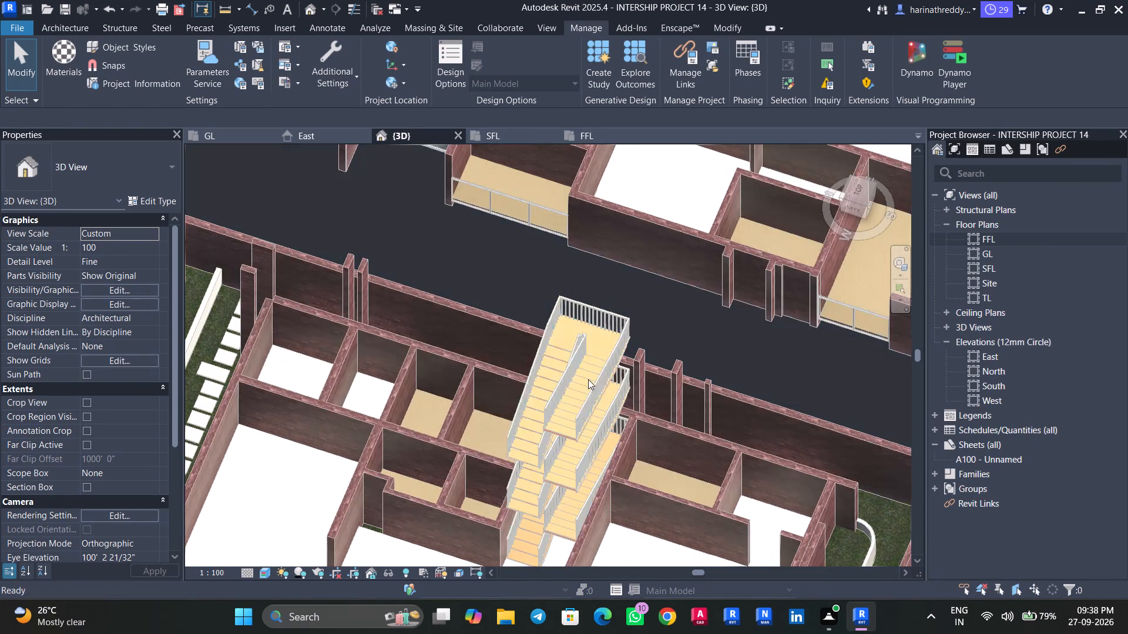
middle_drag(776, 434, 815, 294)
scroll(810, 303, down, 7)
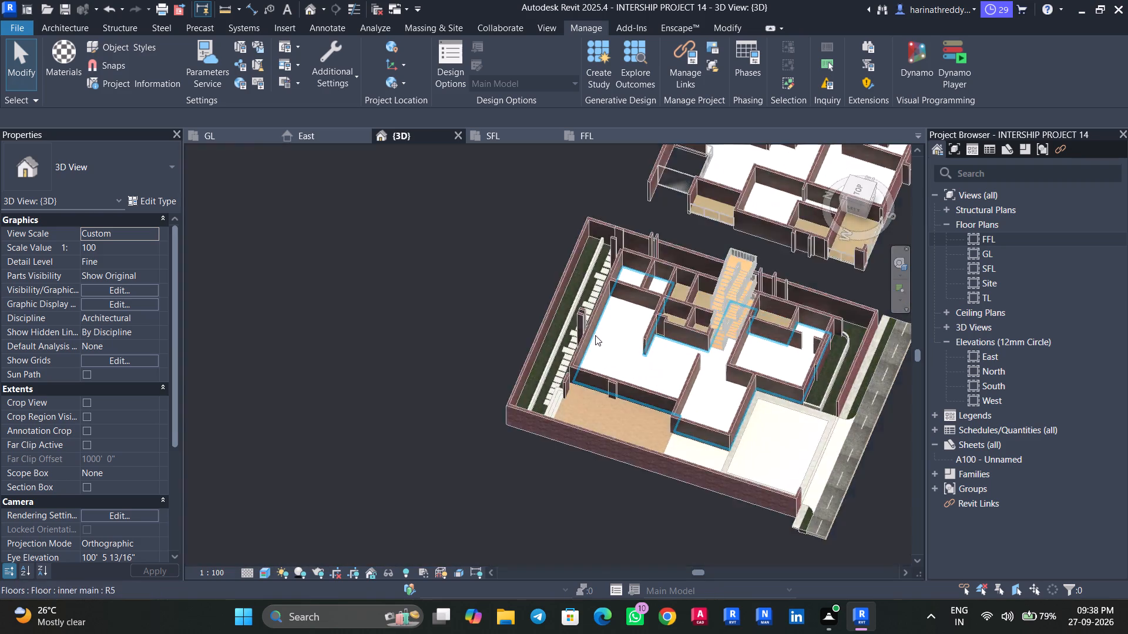
scroll(595, 335, up, 9)
scroll(567, 383, down, 2)
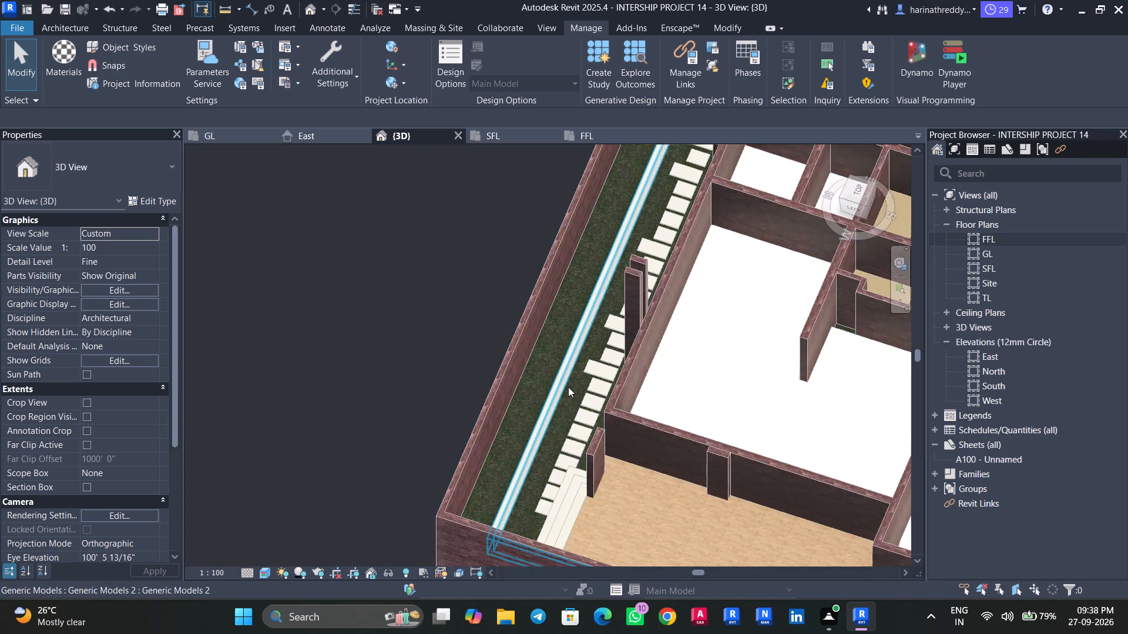
scroll(568, 387, down, 6)
Create a new material named TOILET for the Finish 2 layer of the ground-floor toilet floor's type, TOILET.
middle_drag(820, 463, 687, 476)
scroll(674, 394, up, 9)
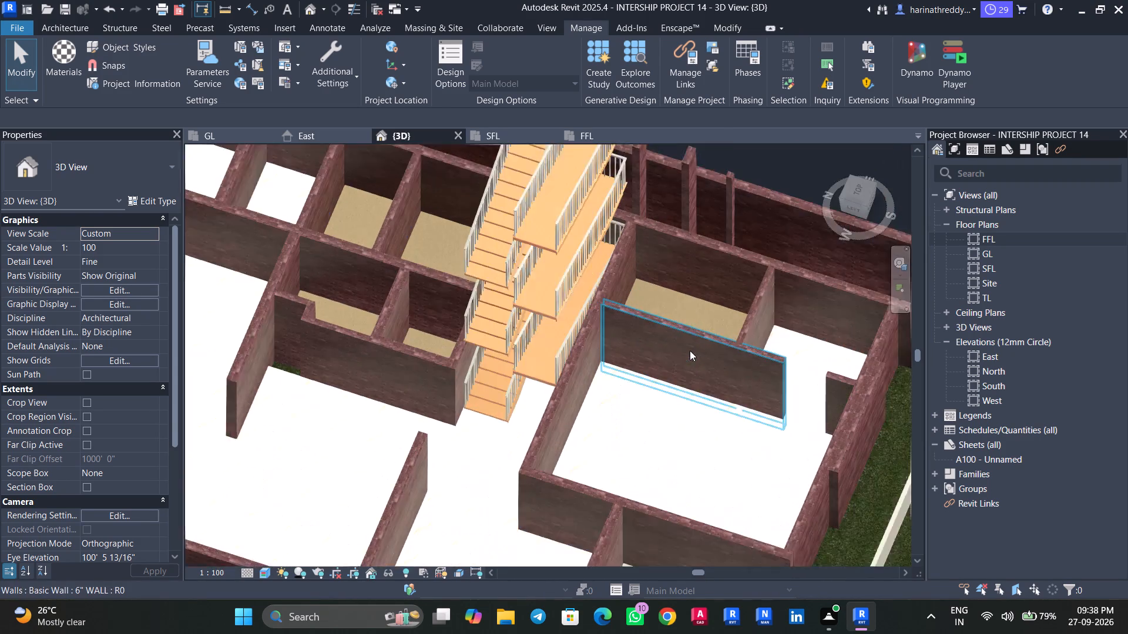
click(694, 312)
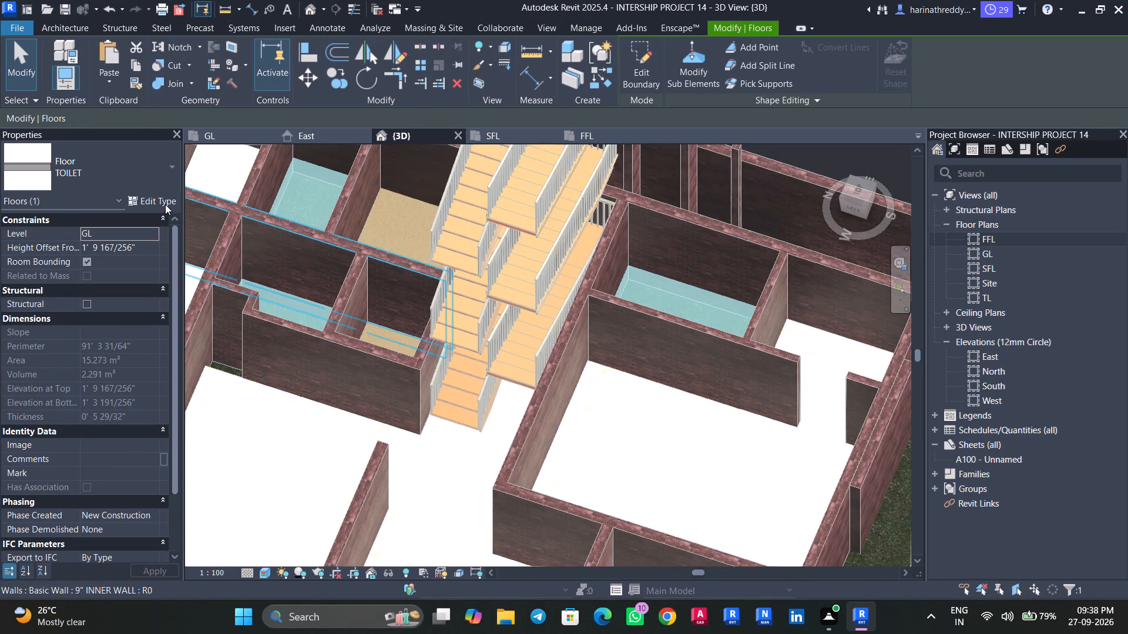
click(165, 203)
click(600, 189)
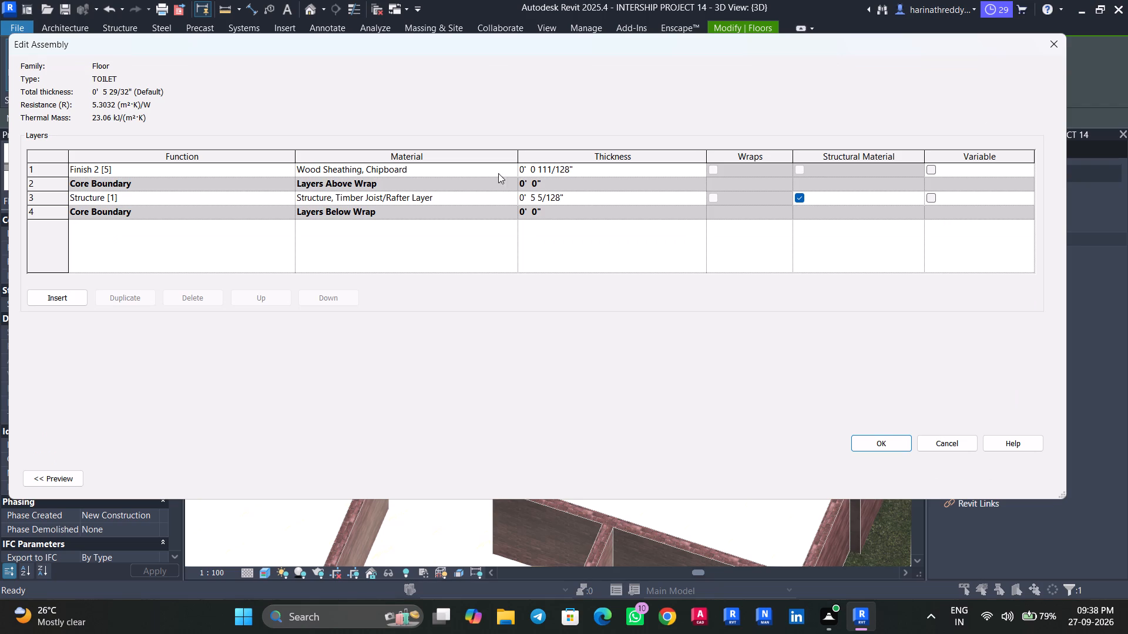
click(510, 172)
click(273, 460)
click(279, 475)
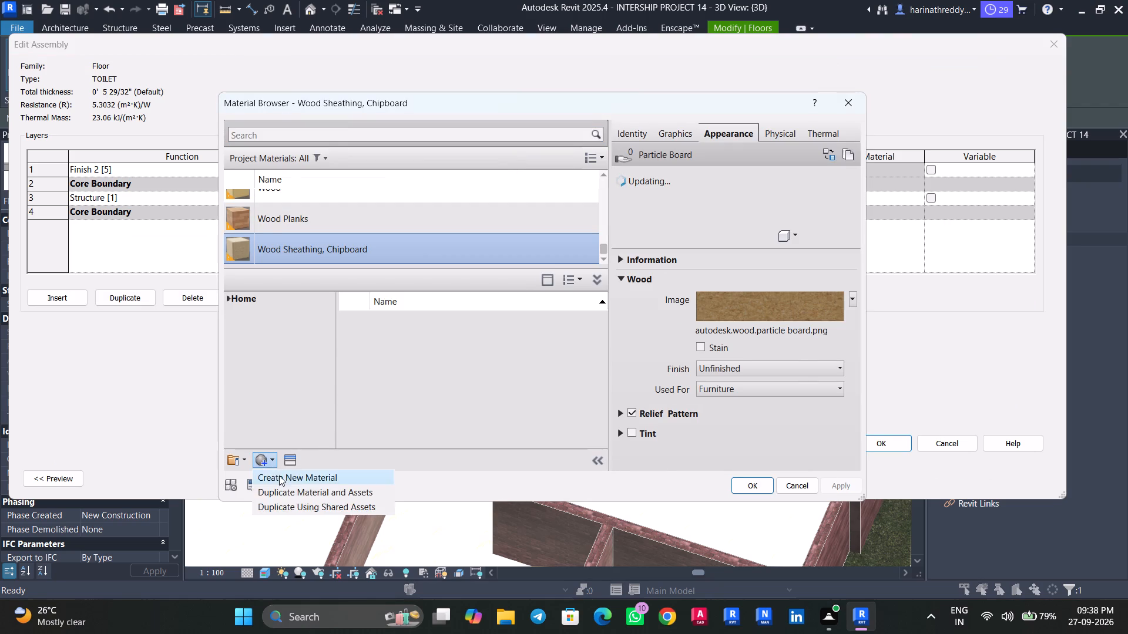
right_click(317, 225)
click(349, 283)
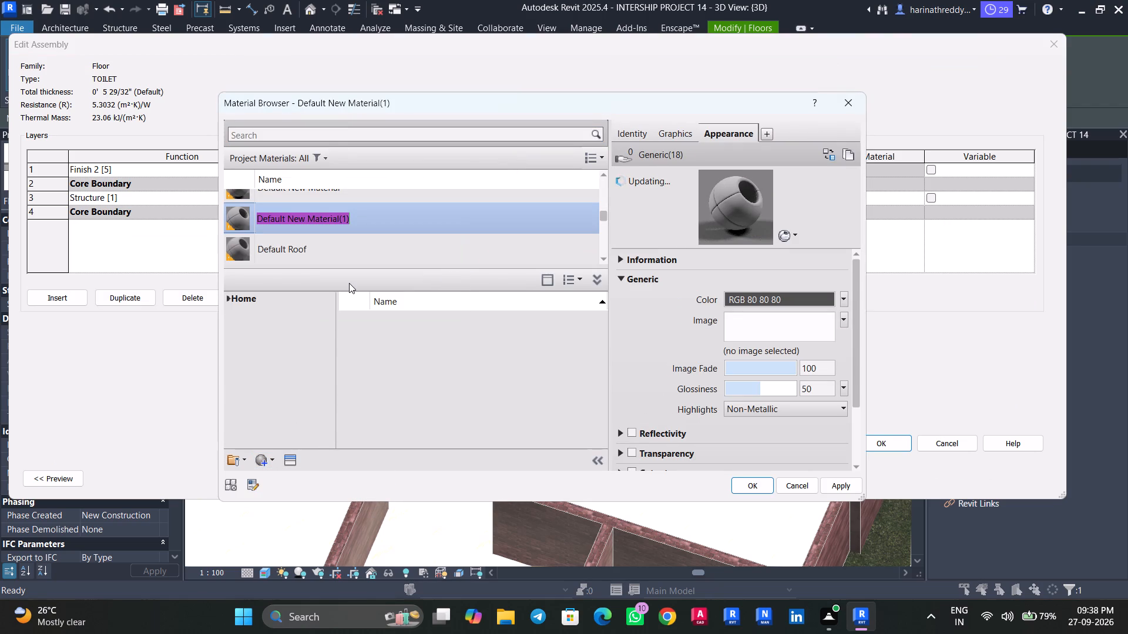
text(TOILET)
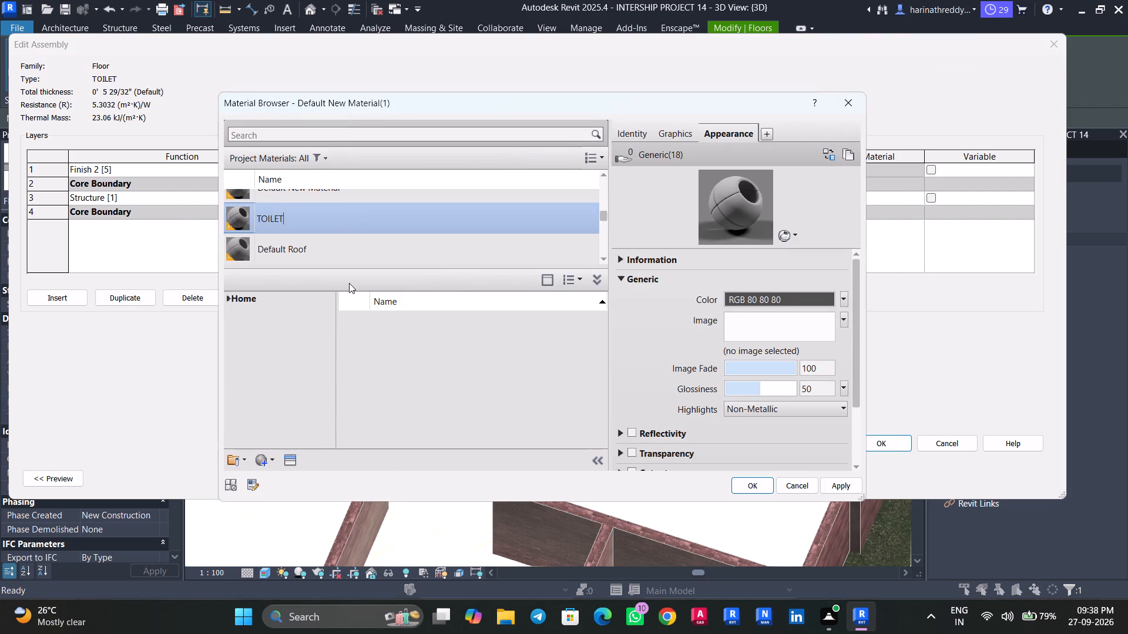
Assign the TOILET image from Downloads as the TOILET material's appearance texture, with a sample size of 3'.
click(774, 346)
click(777, 331)
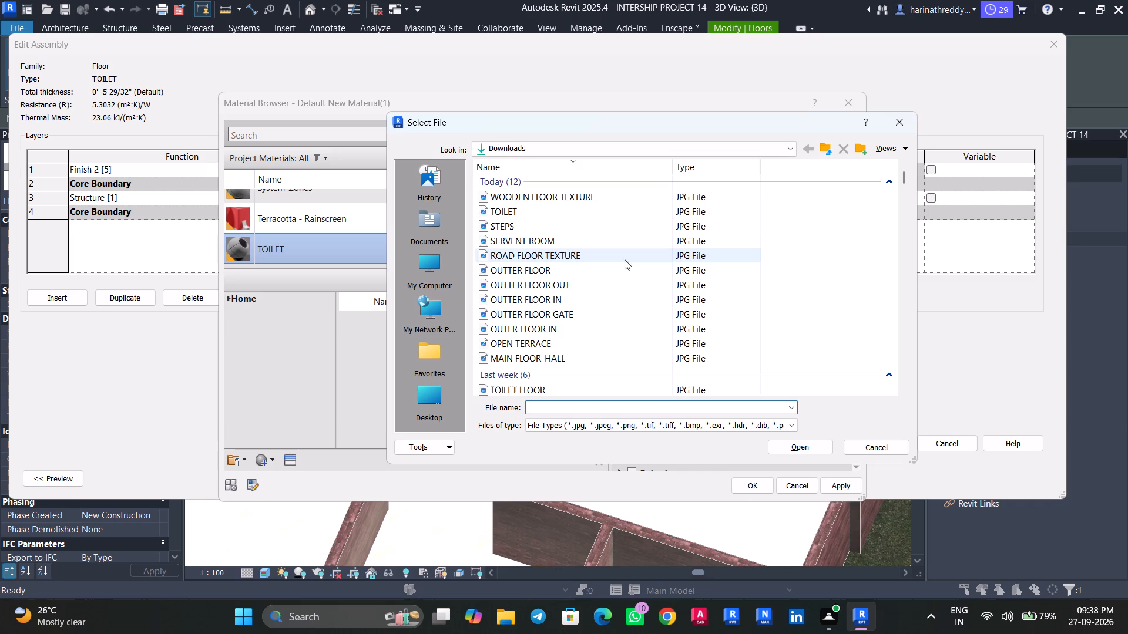
click(510, 214)
click(779, 444)
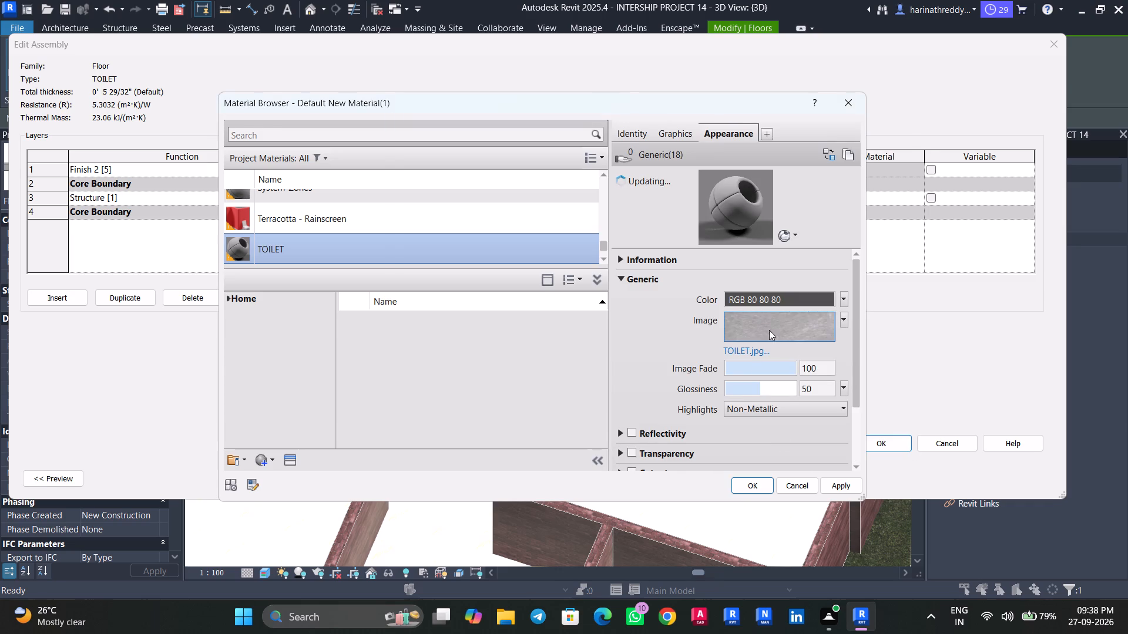
click(769, 330)
drag(612, 383, 611, 404)
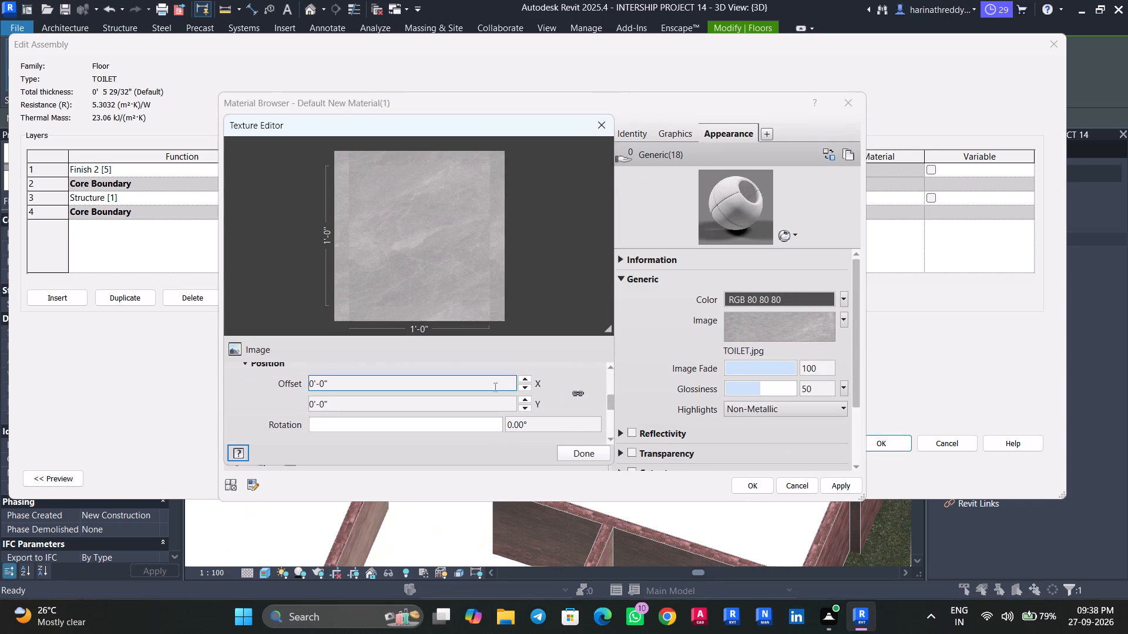
drag(607, 404, 614, 425)
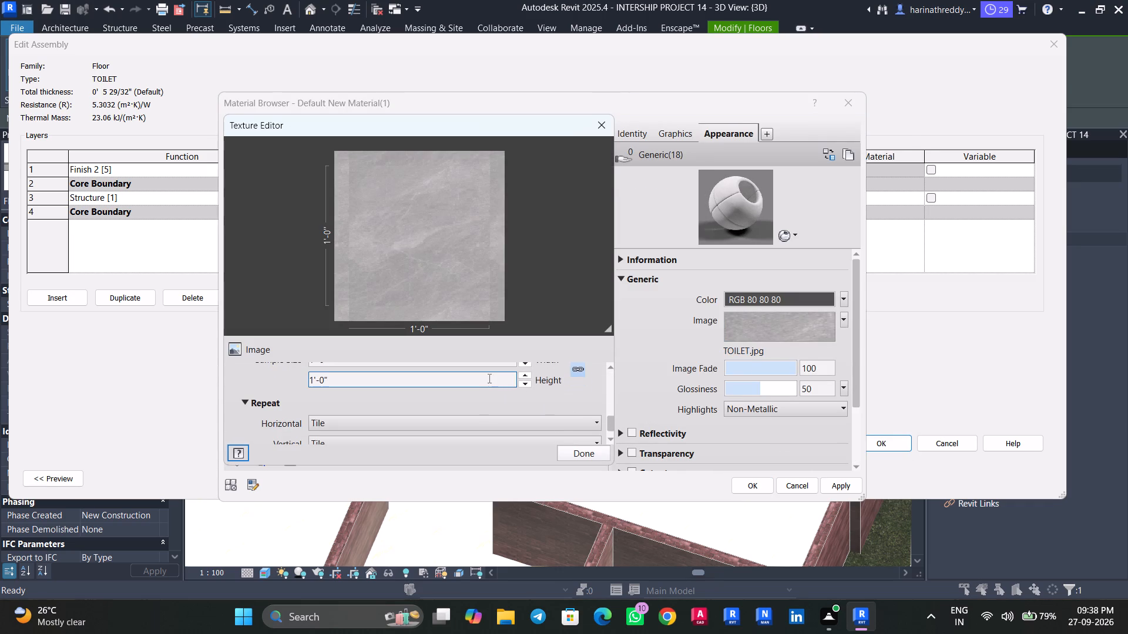
click(488, 378)
scroll(484, 381, up, 1)
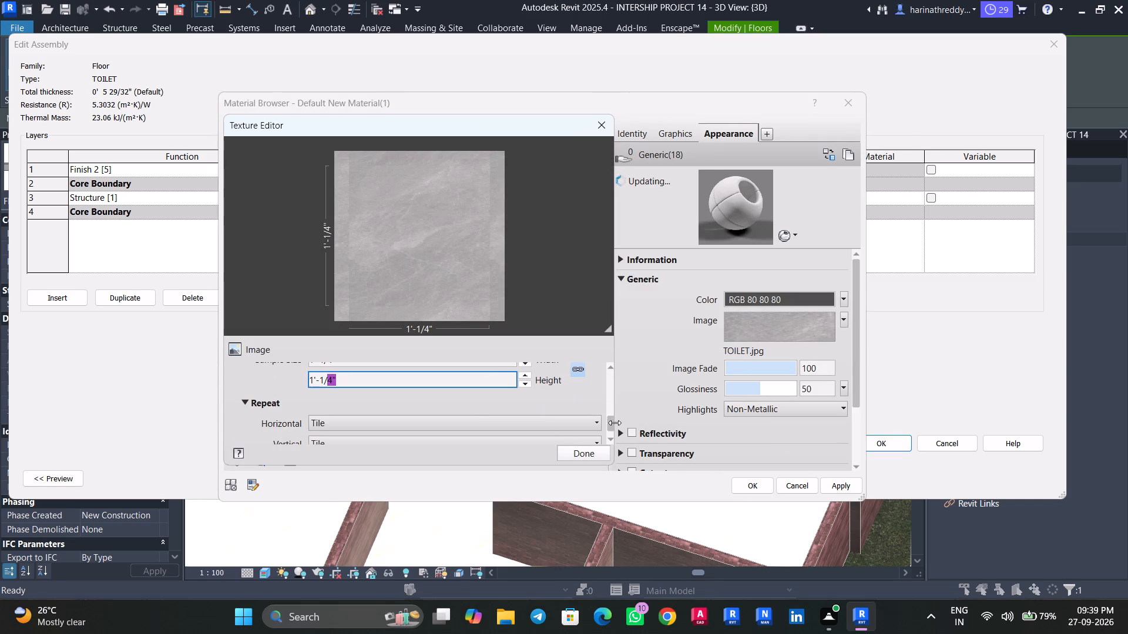
drag(610, 424, 609, 416)
click(472, 394)
text(3')
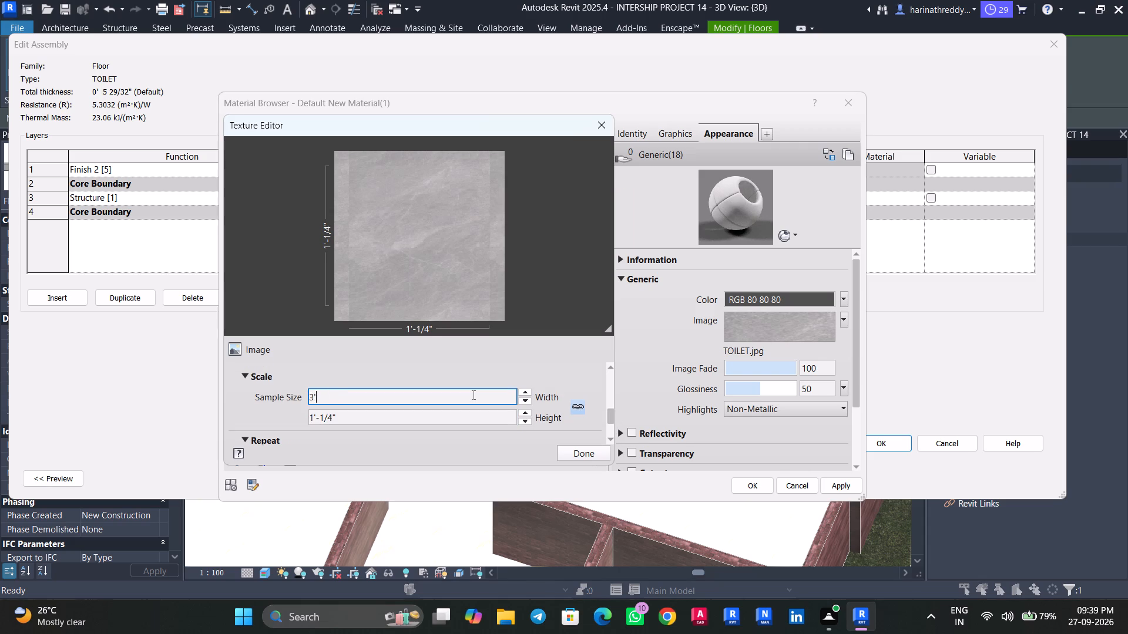
key(Return)
click(604, 448)
Apply the TOILET material to the toilet floor's Finish 2 layer and accept the TOILET type changes.
click(827, 485)
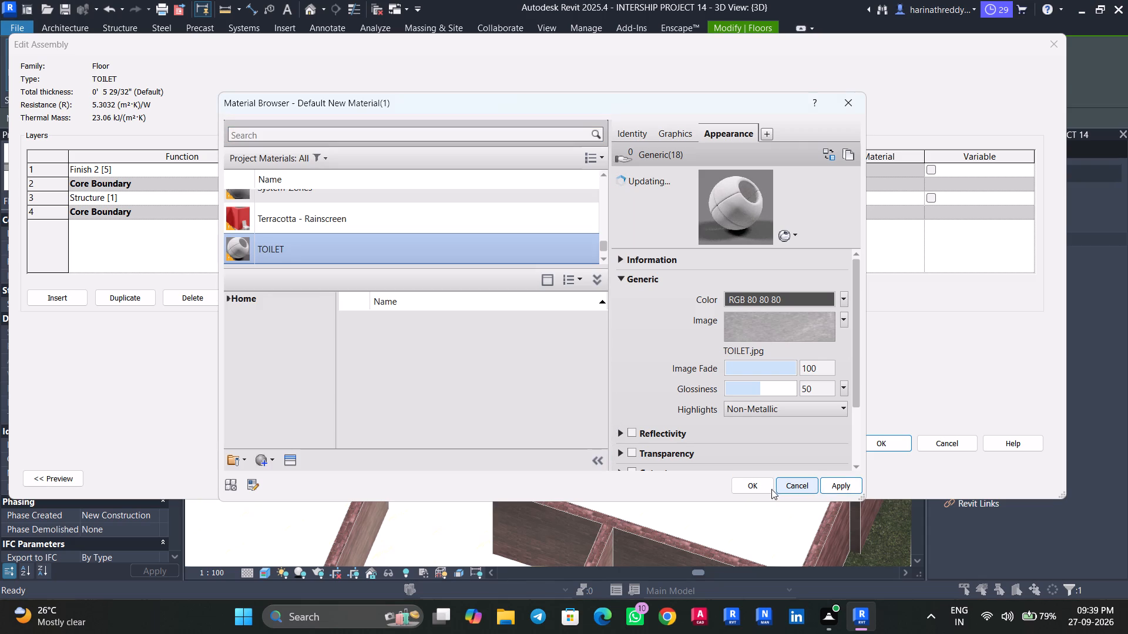
click(756, 488)
click(859, 446)
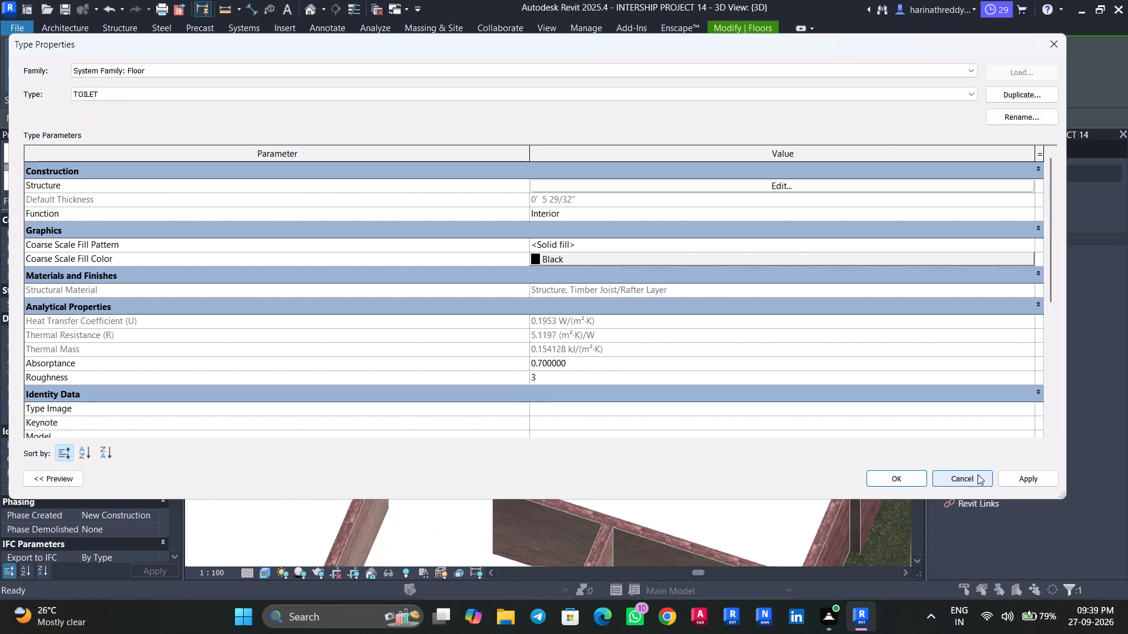
click(1019, 475)
click(888, 477)
key(Escape)
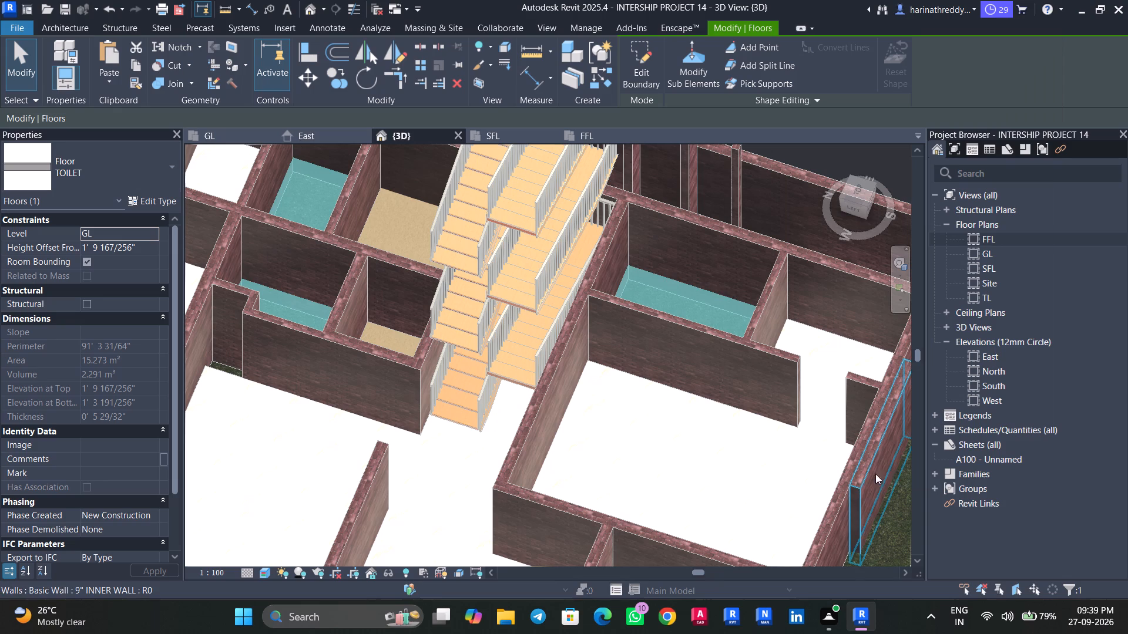
key(Escape)
Examine the finish of the ground-floor toilet floors up close and against the surrounding rooms and staircase.
scroll(694, 274, up, 4)
click(684, 188)
shift+middle_drag(728, 308, 728, 403)
scroll(695, 290, up, 5)
scroll(695, 290, down, 1)
scroll(695, 291, up, 2)
scroll(695, 291, down, 1)
scroll(695, 291, up, 8)
scroll(697, 292, down, 4)
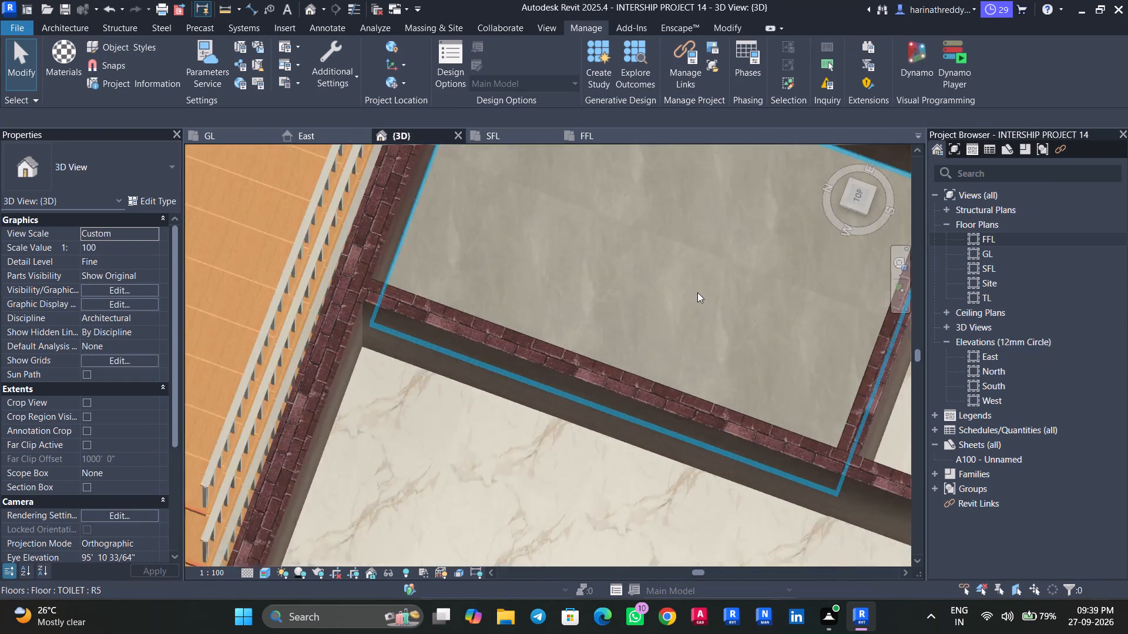
scroll(697, 292, down, 11)
shift+middle_drag(703, 300, 723, 262)
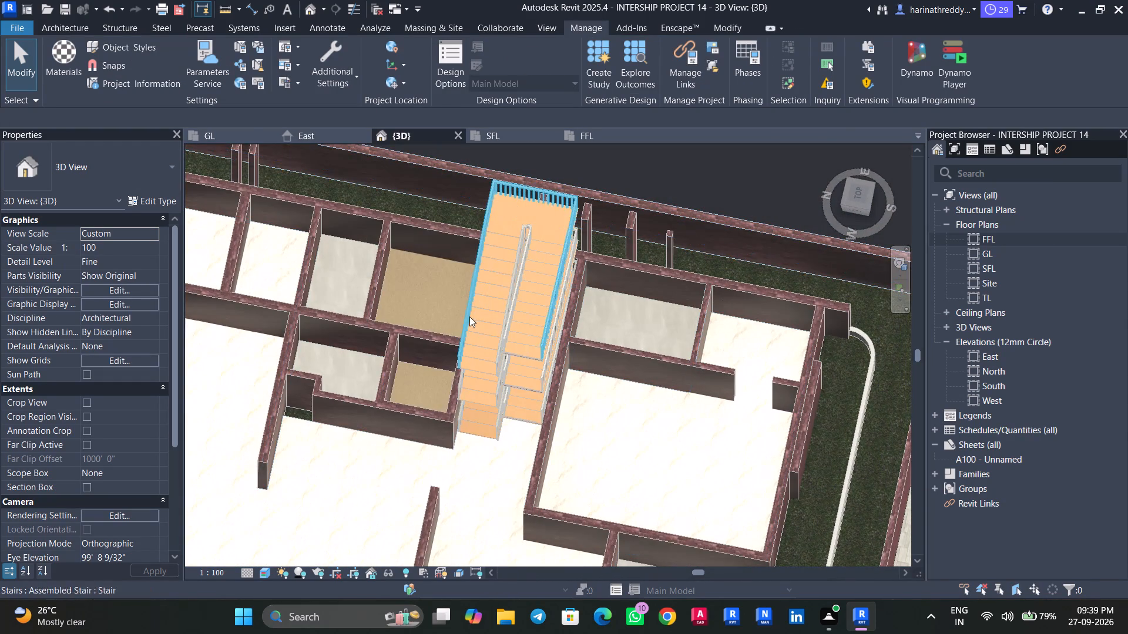
Change the type of the larger chipboard-finished floor beside the staircase to SERVENT ROOM.
click(430, 301)
click(162, 169)
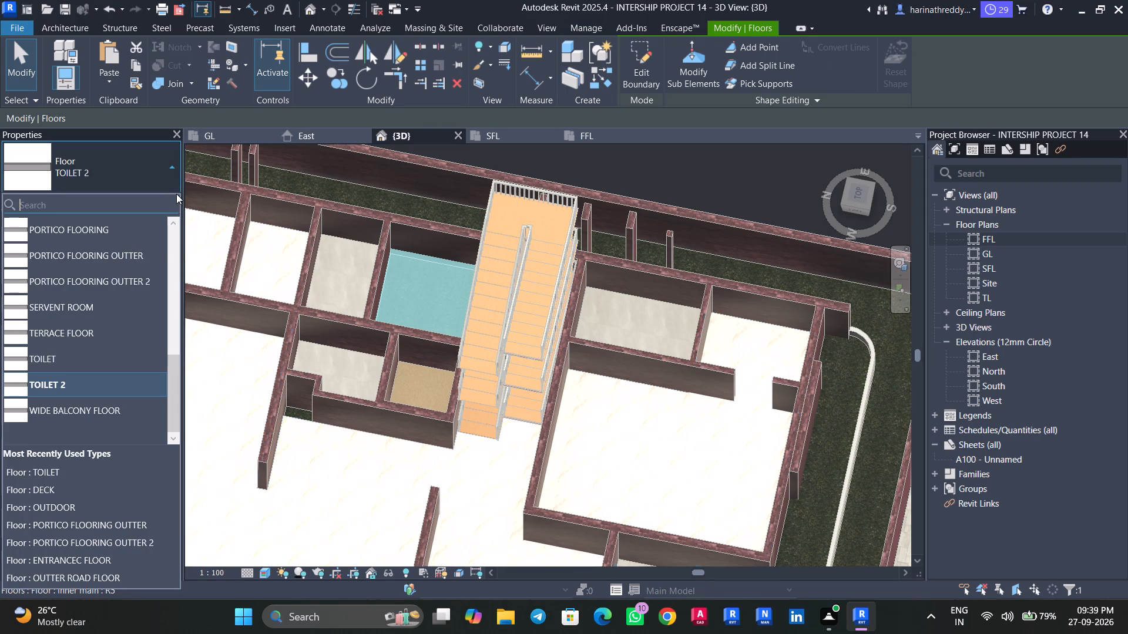
scroll(72, 362, up, 4)
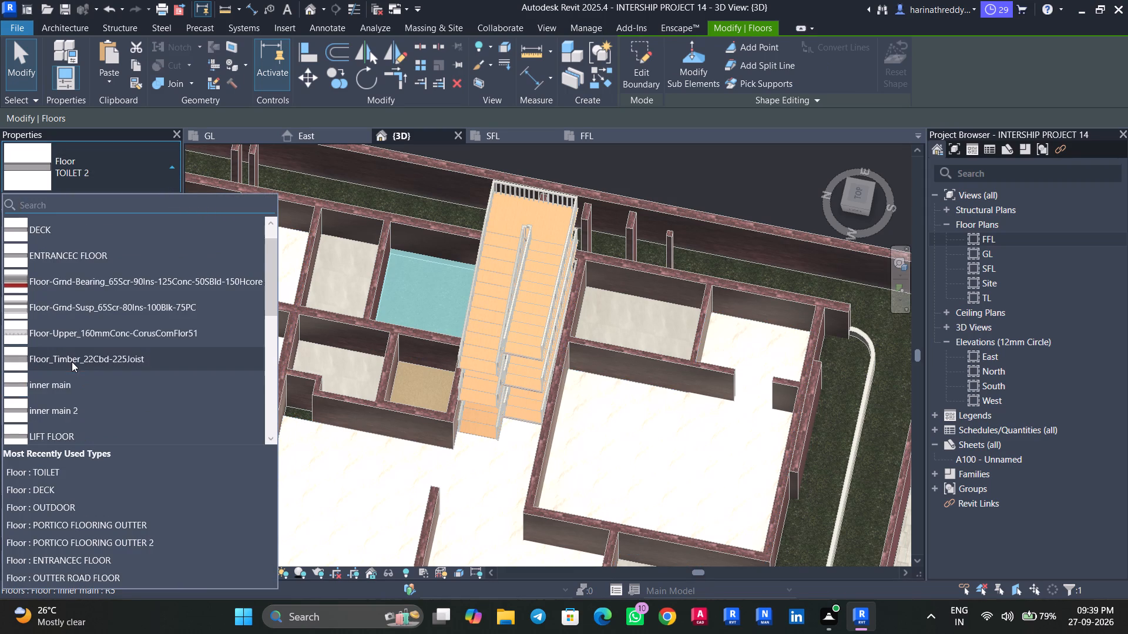
scroll(72, 362, up, 3)
scroll(72, 362, down, 4)
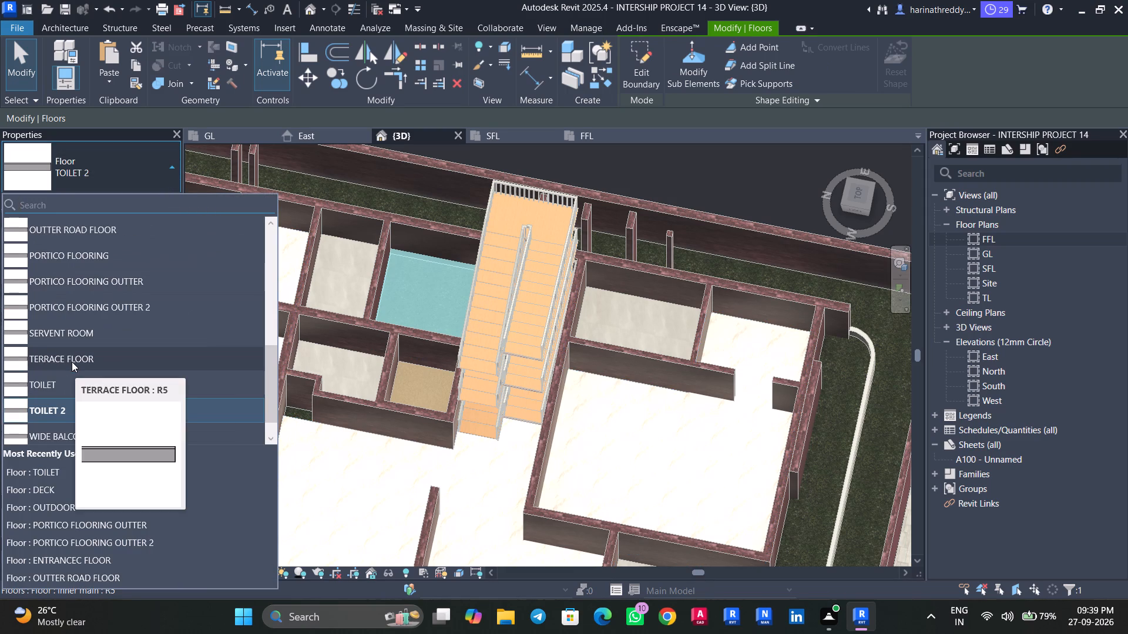
click(74, 332)
Create a new material named SERVENT ROOM for the Finish 2 layer of the SERVENT ROOM floor type.
click(157, 200)
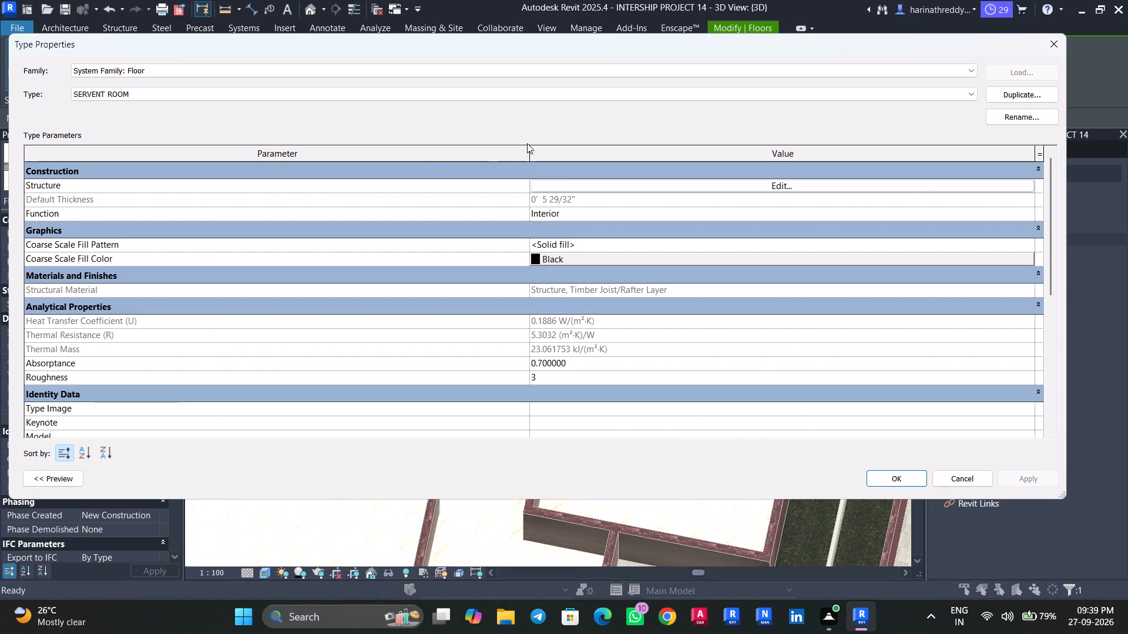
click(558, 183)
click(510, 170)
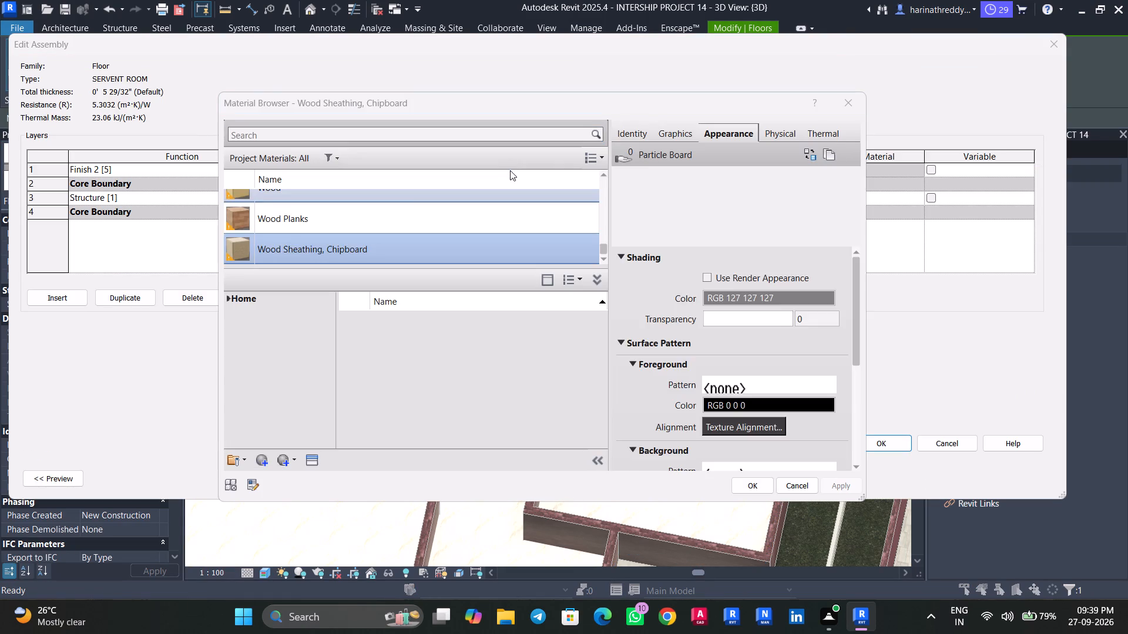
click(269, 456)
click(273, 473)
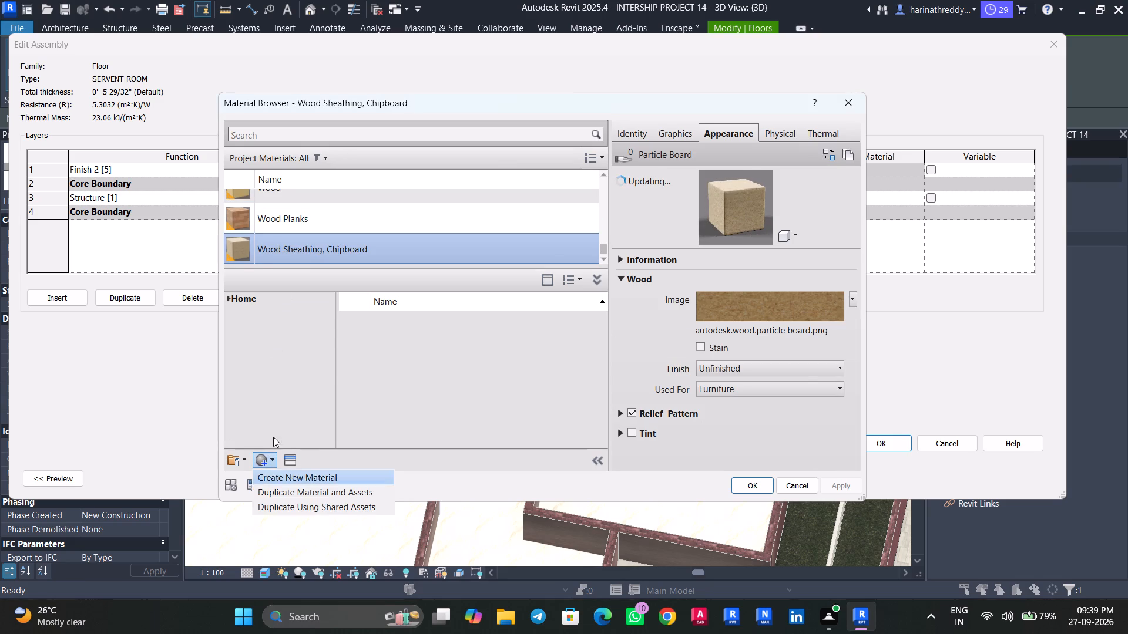
right_click(274, 211)
click(309, 271)
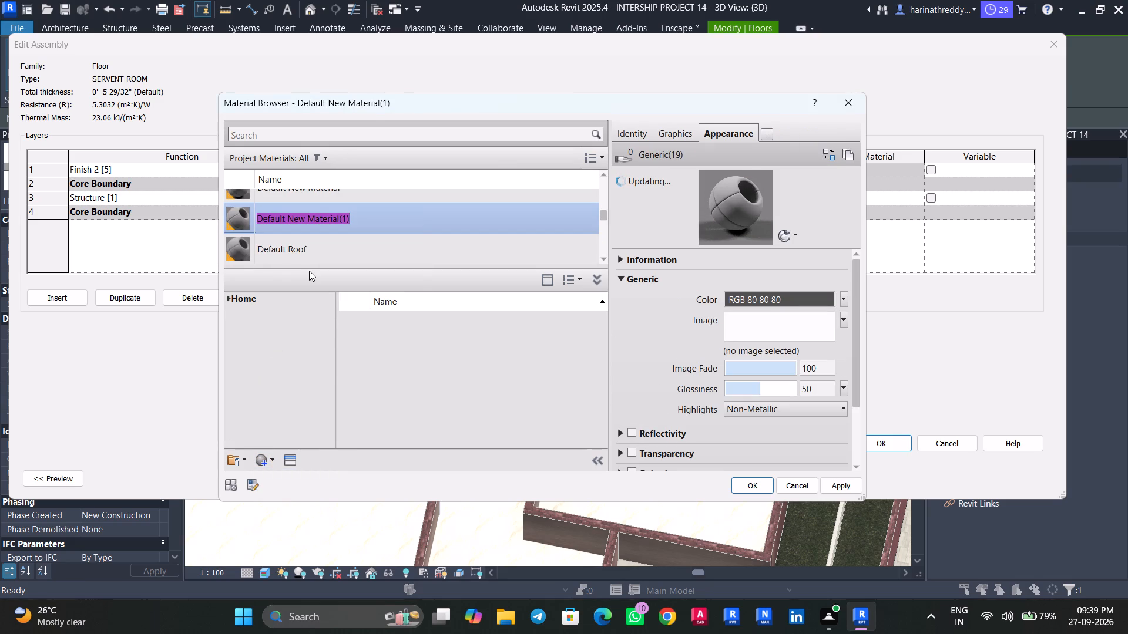
text(SERVENT ROOM)
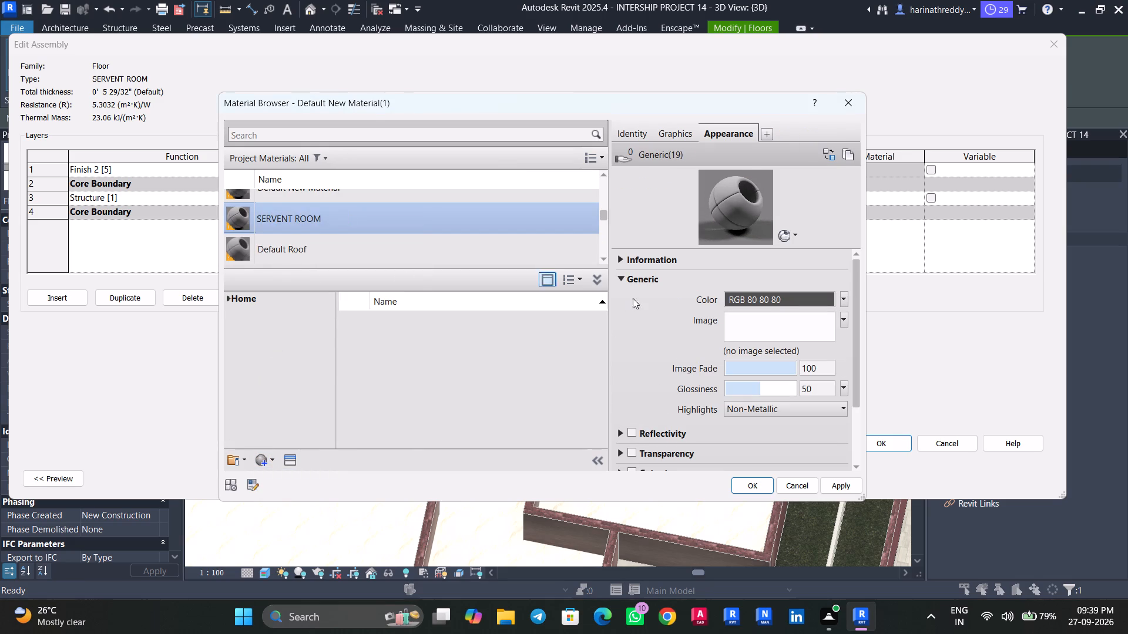
Assign the SERVENT ROOM image as the SERVENT ROOM material's appearance texture, with a sample size of 3'.
click(738, 322)
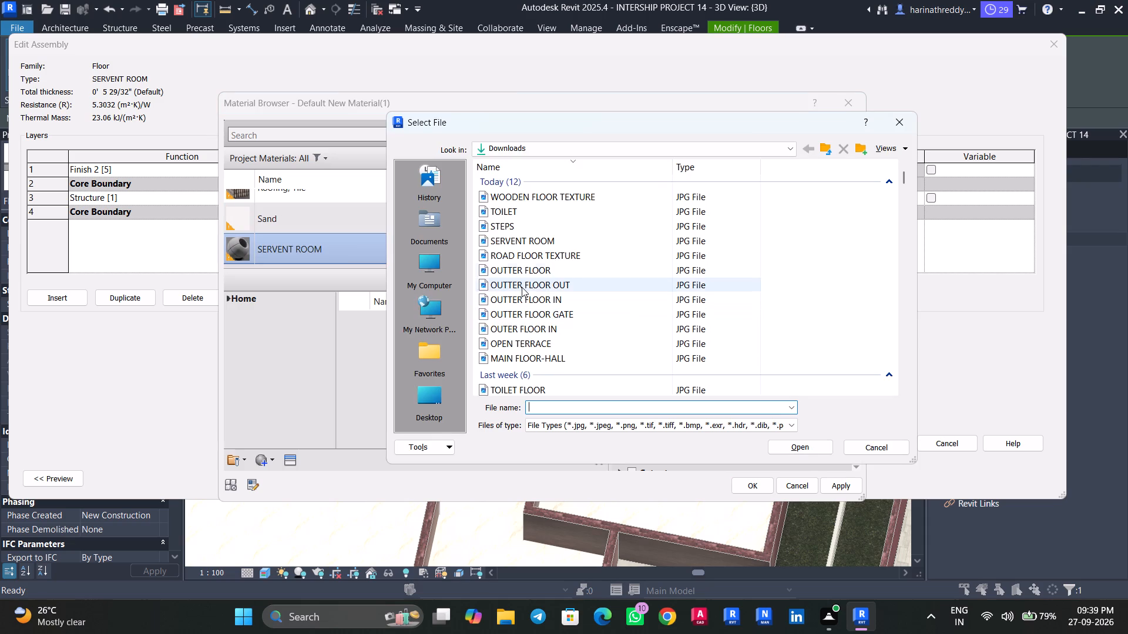
click(545, 245)
click(810, 451)
click(776, 335)
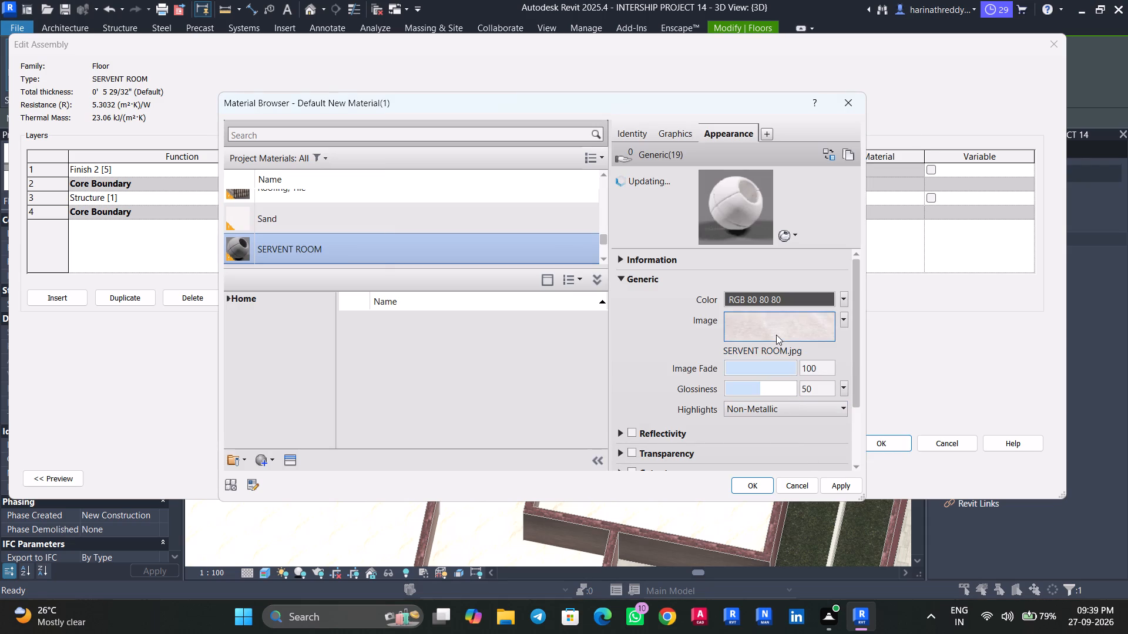
drag(610, 381, 612, 408)
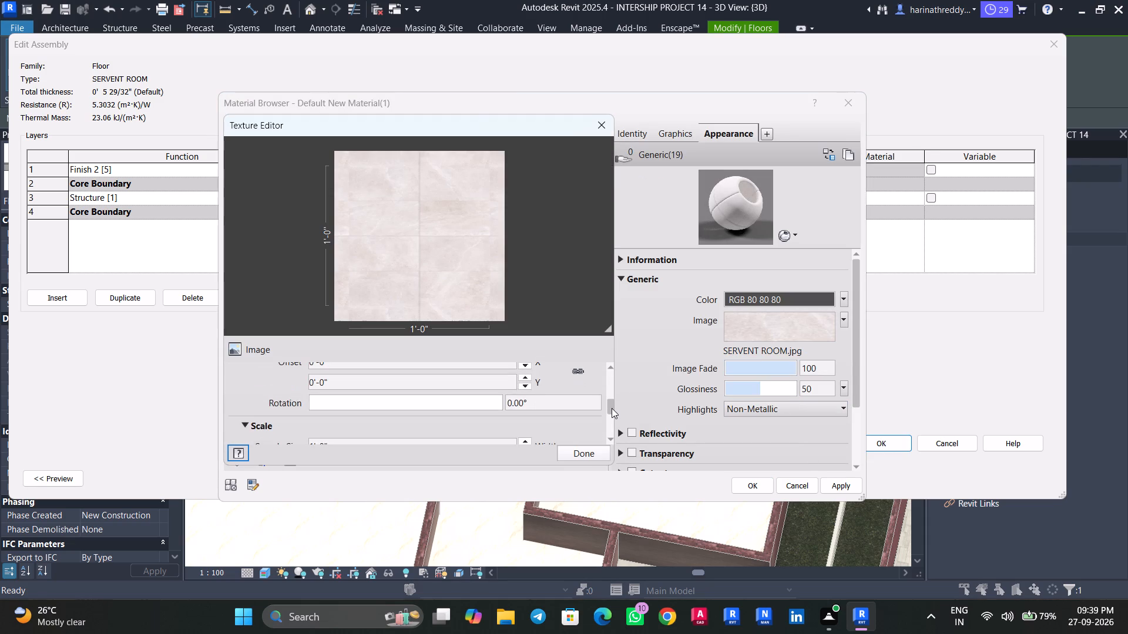
drag(612, 410, 612, 419)
click(501, 410)
text(3')
key(Return)
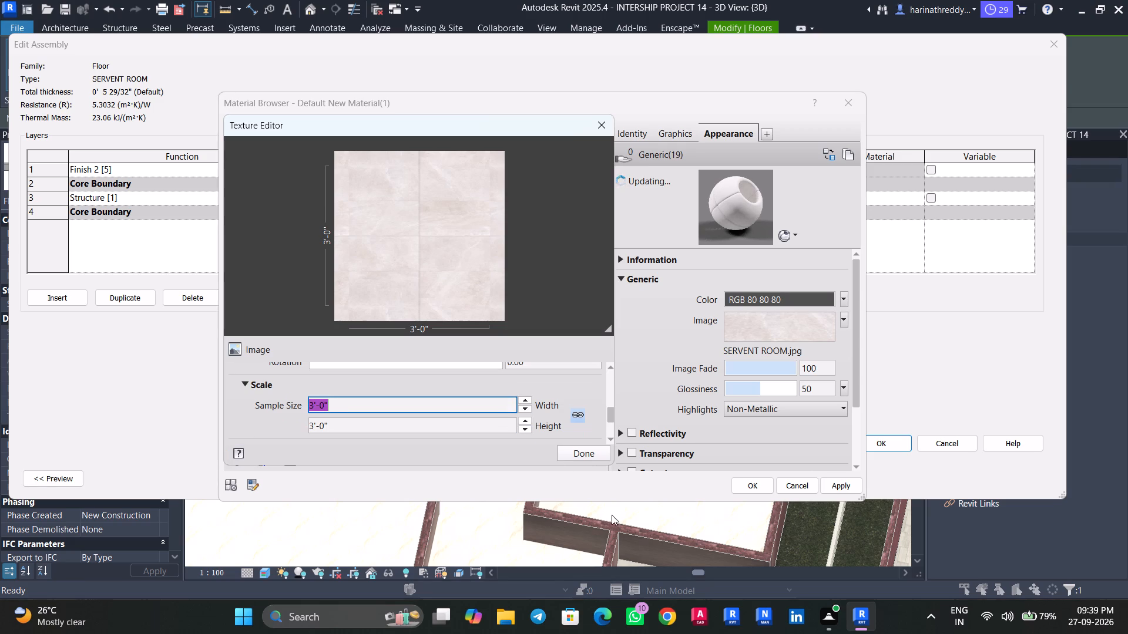
click(575, 454)
Apply the SERVENT ROOM material to the Finish 2 layer and accept the SERVENT ROOM floor type changes.
click(837, 486)
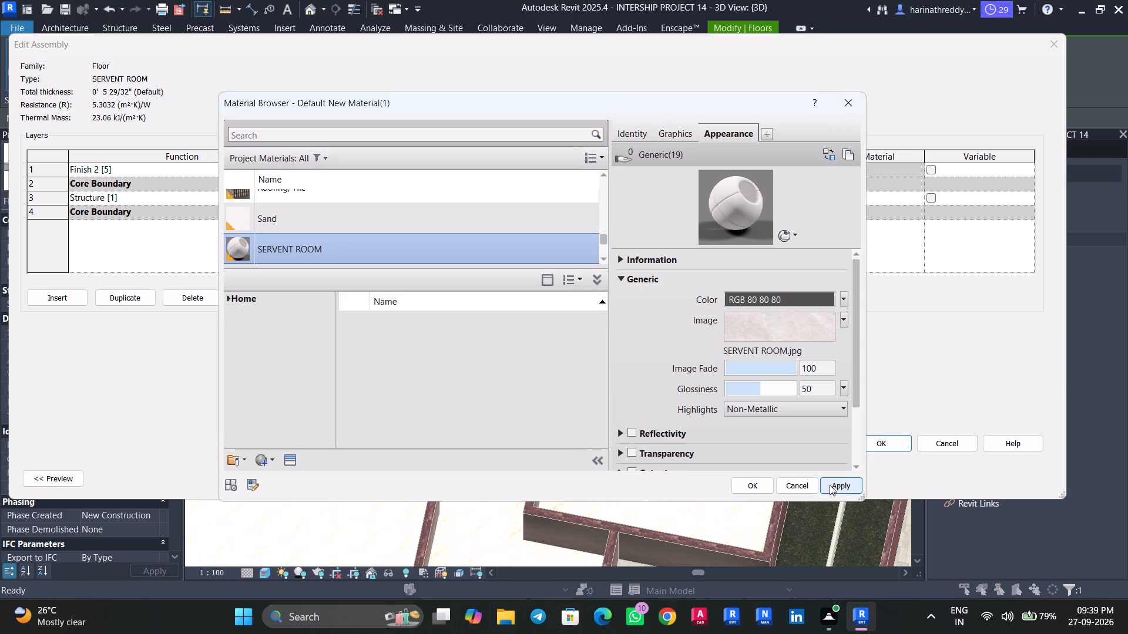
click(749, 485)
click(868, 449)
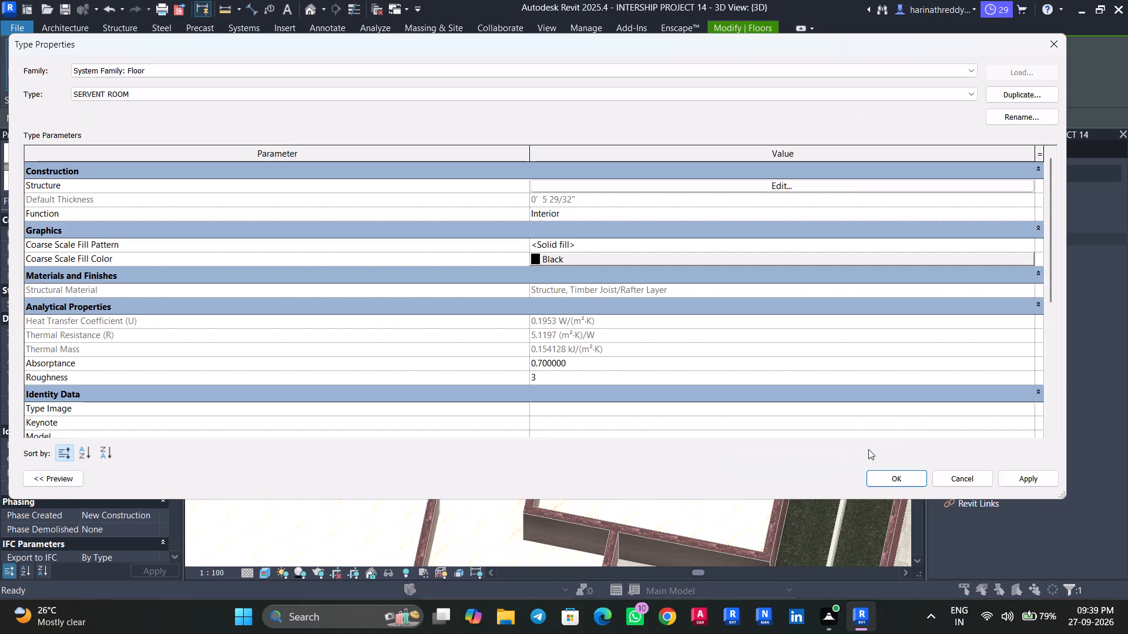
click(1008, 480)
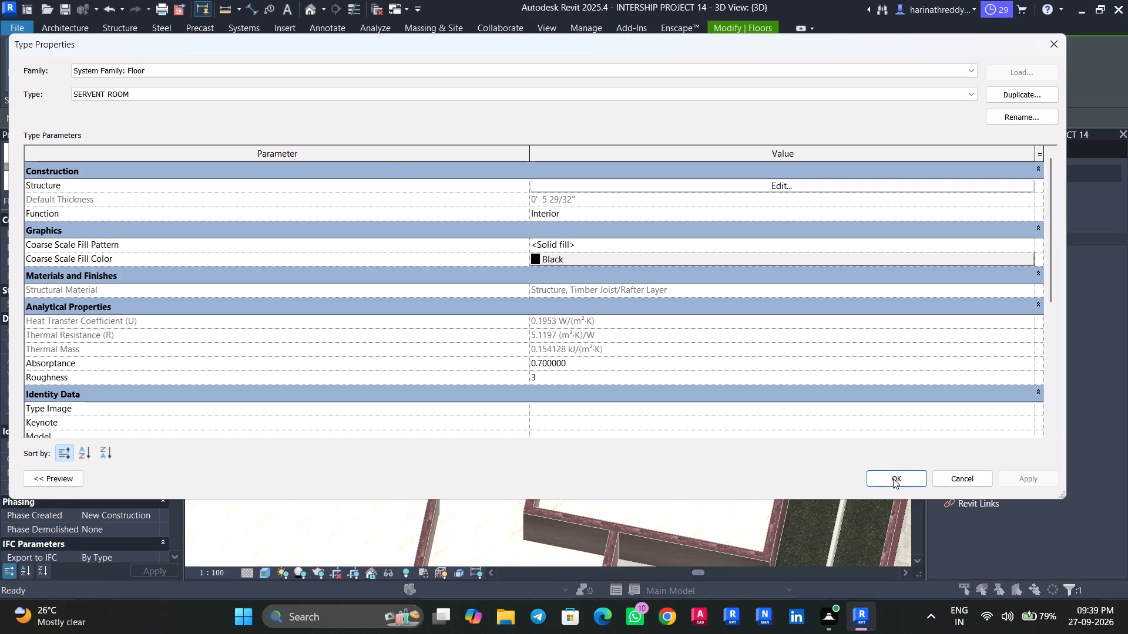
click(887, 478)
key(Escape)
key(Escape)
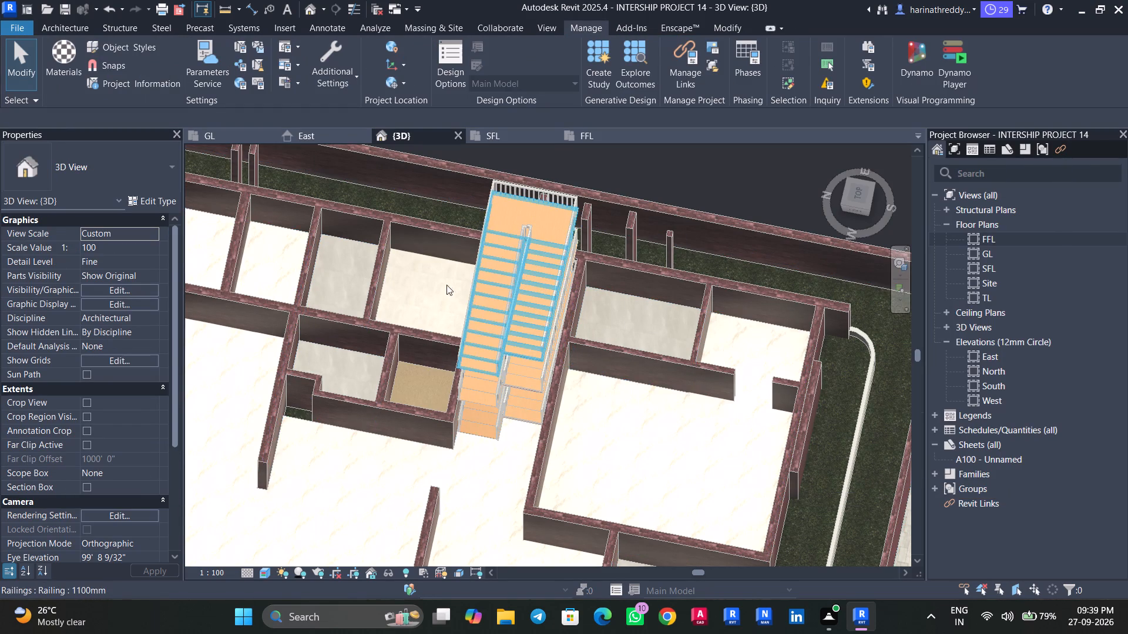
Create a new material named LIFT FLOOR for the Finish 2 layer of the LIFT FLOOR type, starting from the chipboard floor beside the stairs.
scroll(441, 279, up, 9)
middle_drag(441, 292, 698, 363)
scroll(461, 352, down, 4)
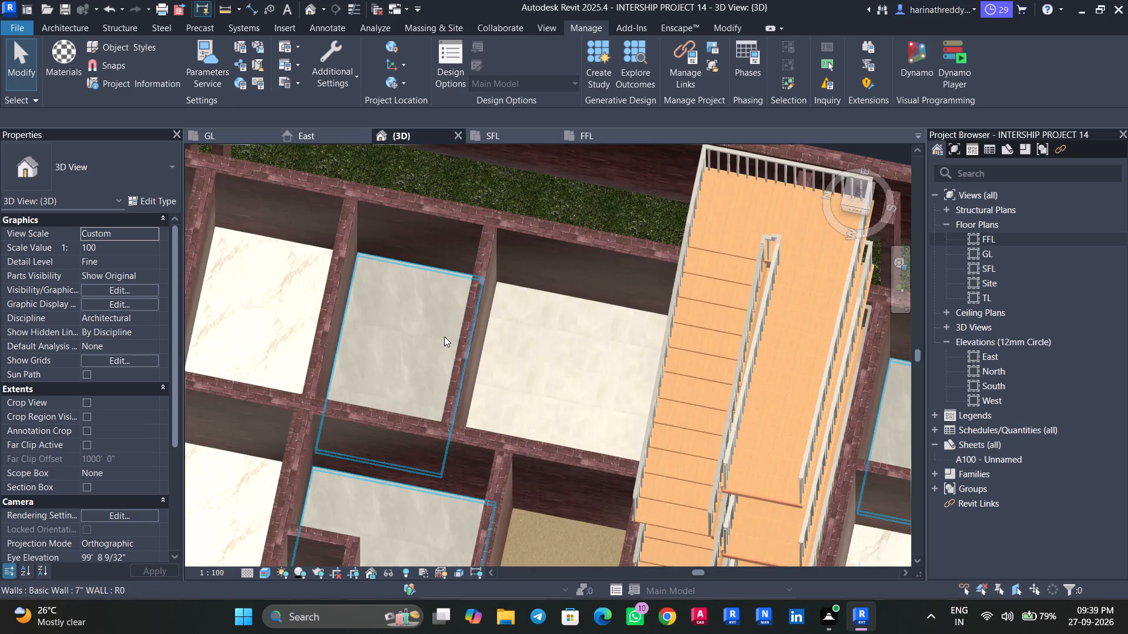
shift+middle_drag(436, 332, 435, 352)
middle_drag(432, 346, 386, 167)
key(Escape)
click(506, 366)
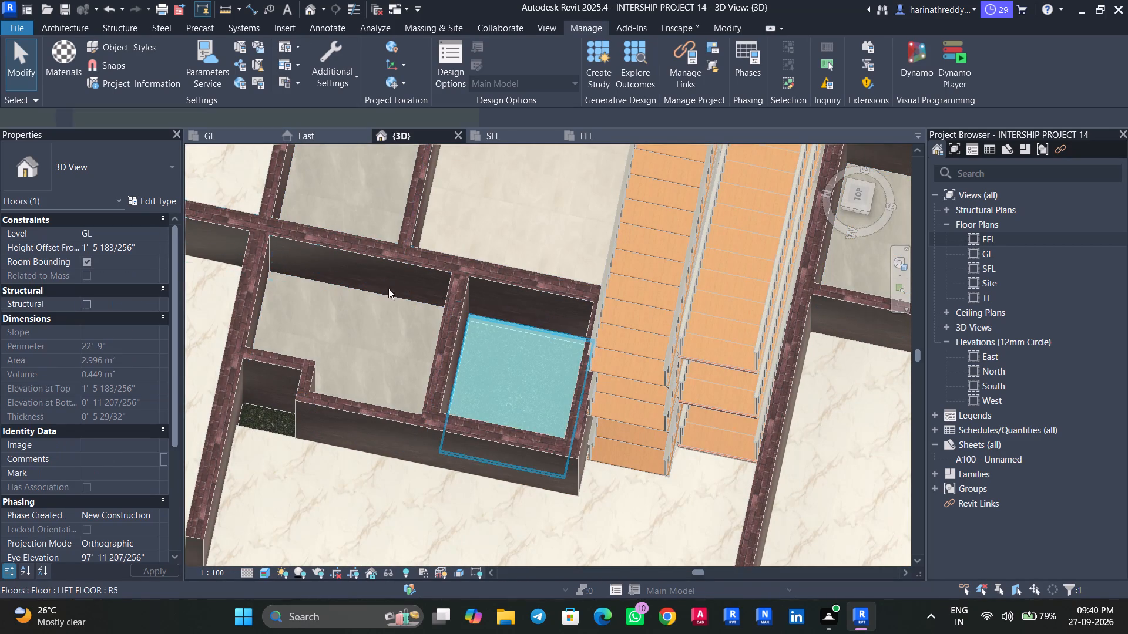
click(159, 200)
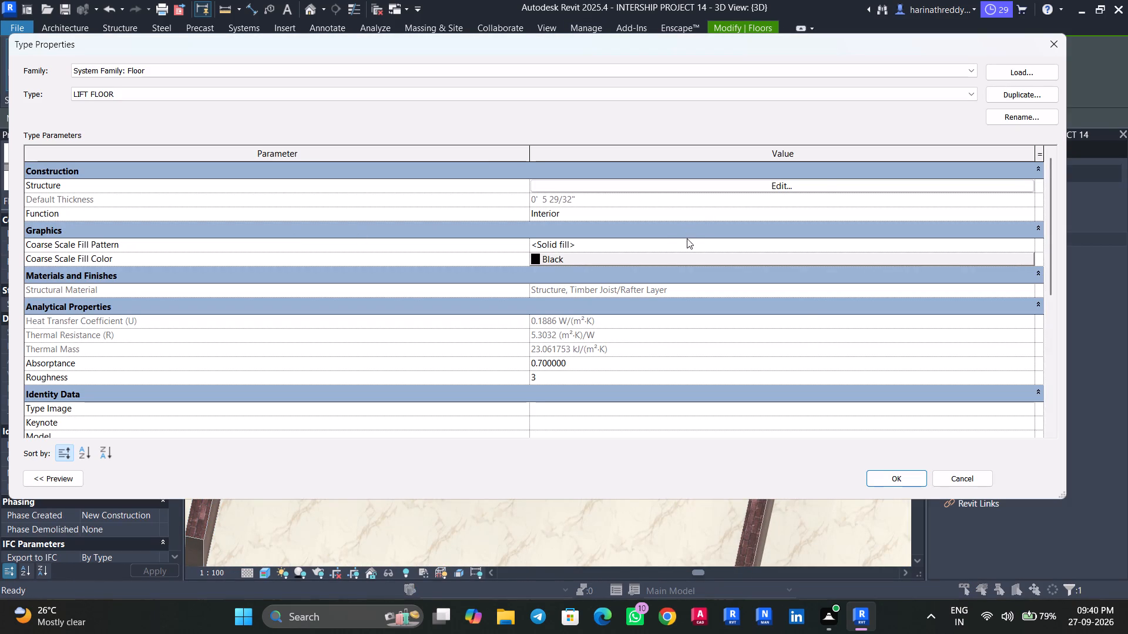
click(711, 191)
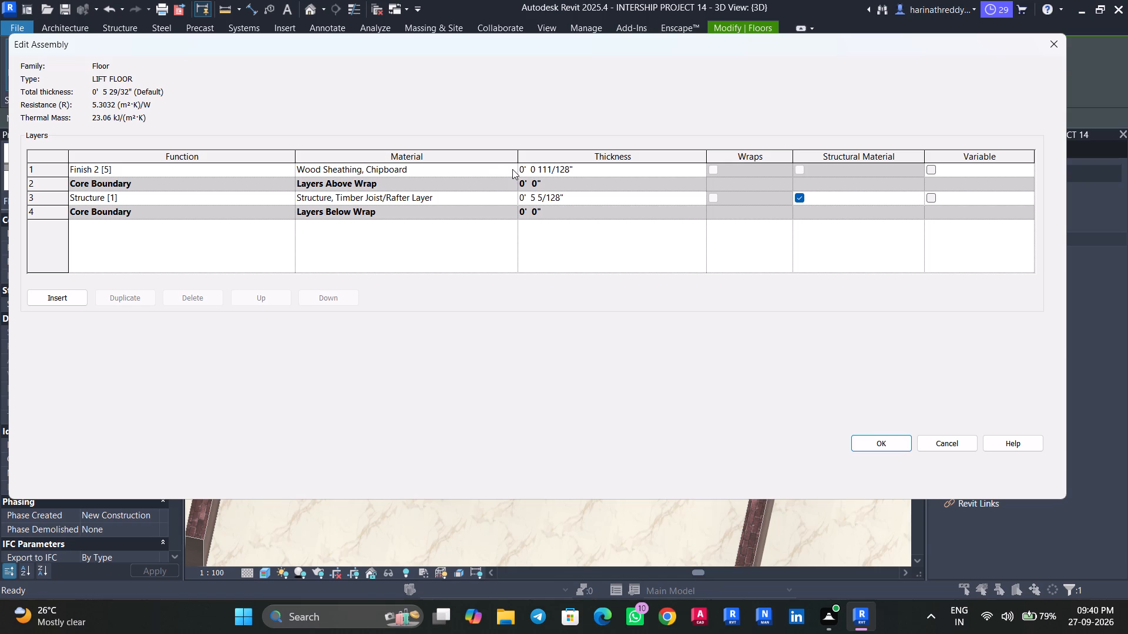
click(512, 169)
right_click(357, 244)
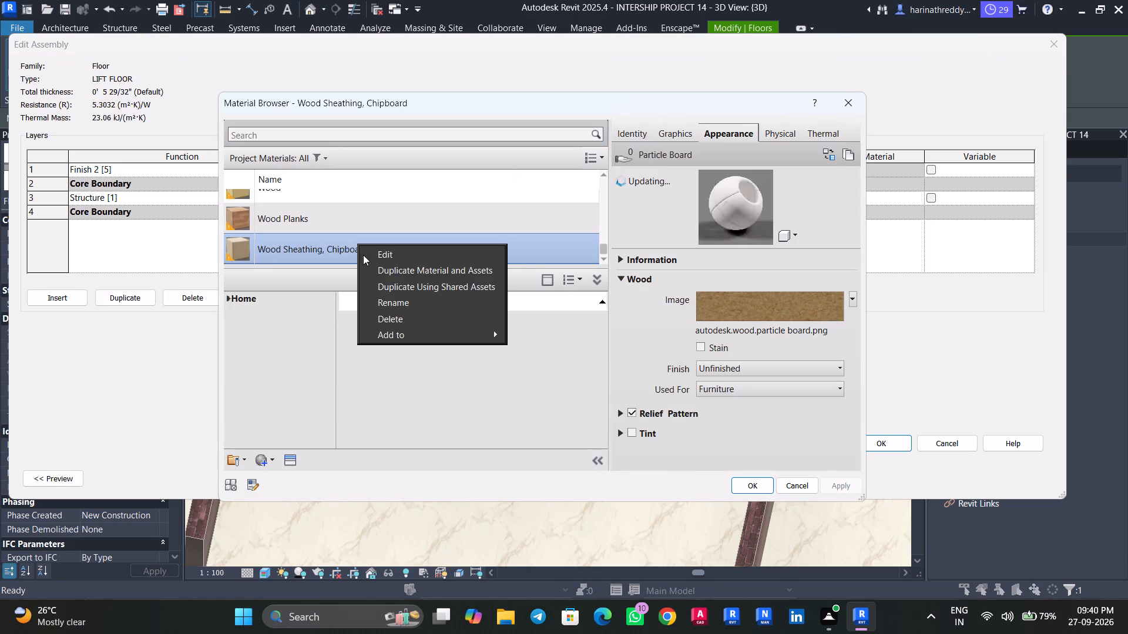
click(272, 456)
click(273, 454)
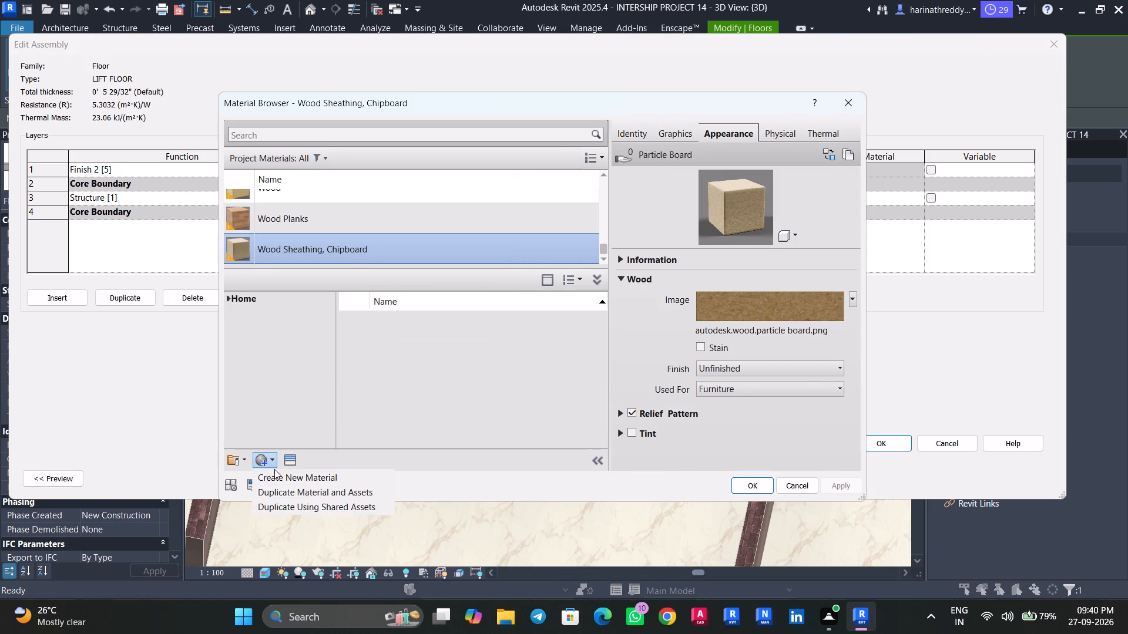
click(274, 470)
right_click(312, 220)
click(340, 278)
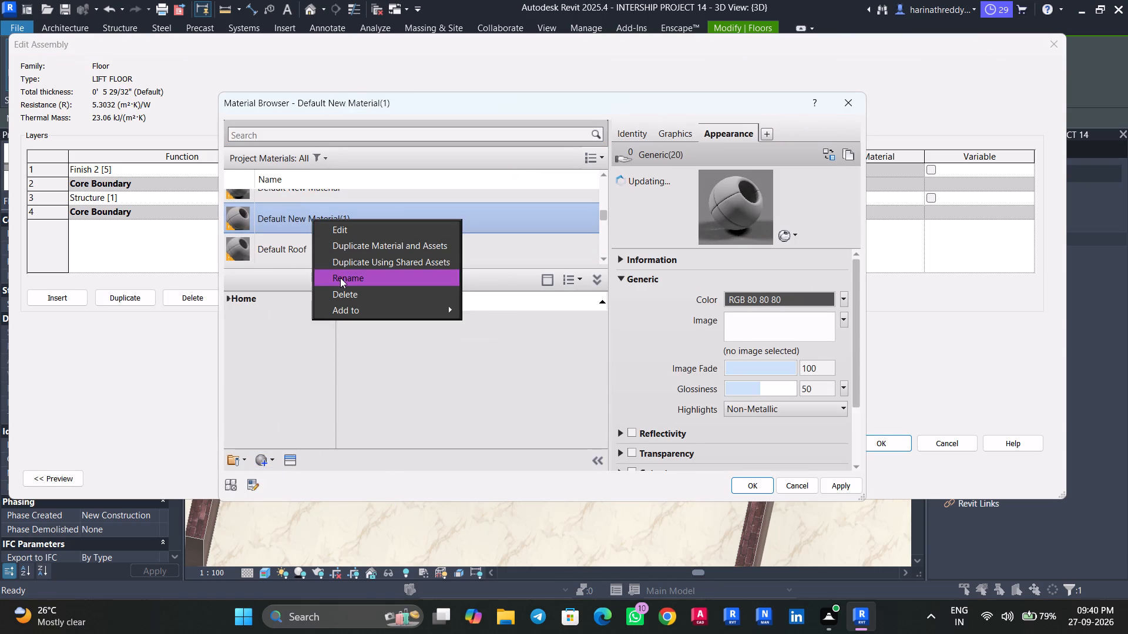
text(LI)
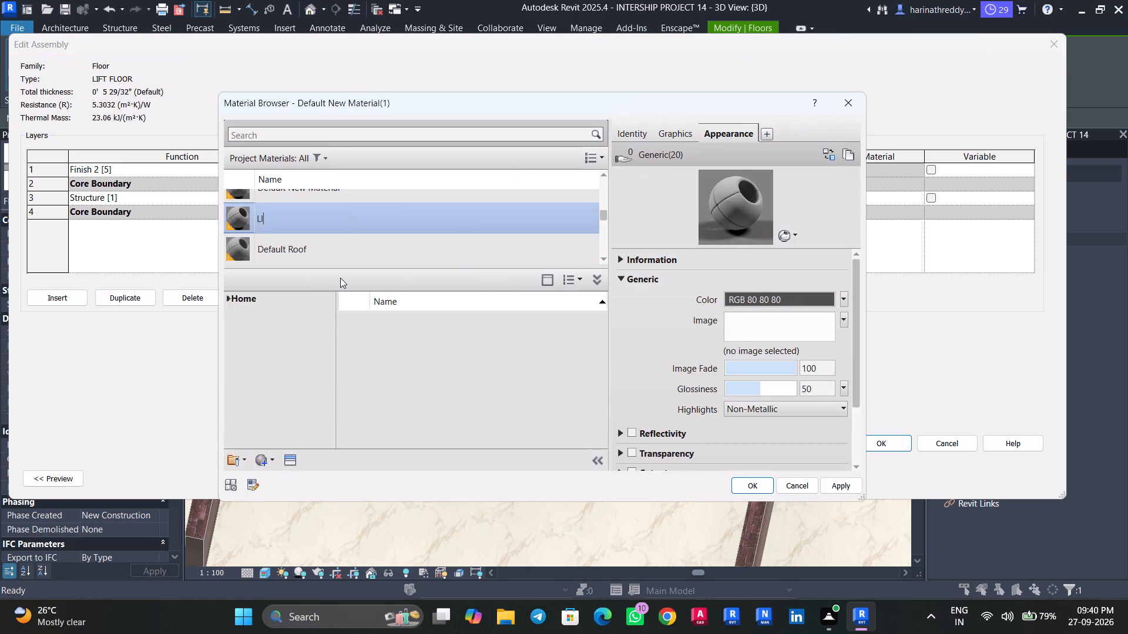
text(FT FLOOR)
click(398, 350)
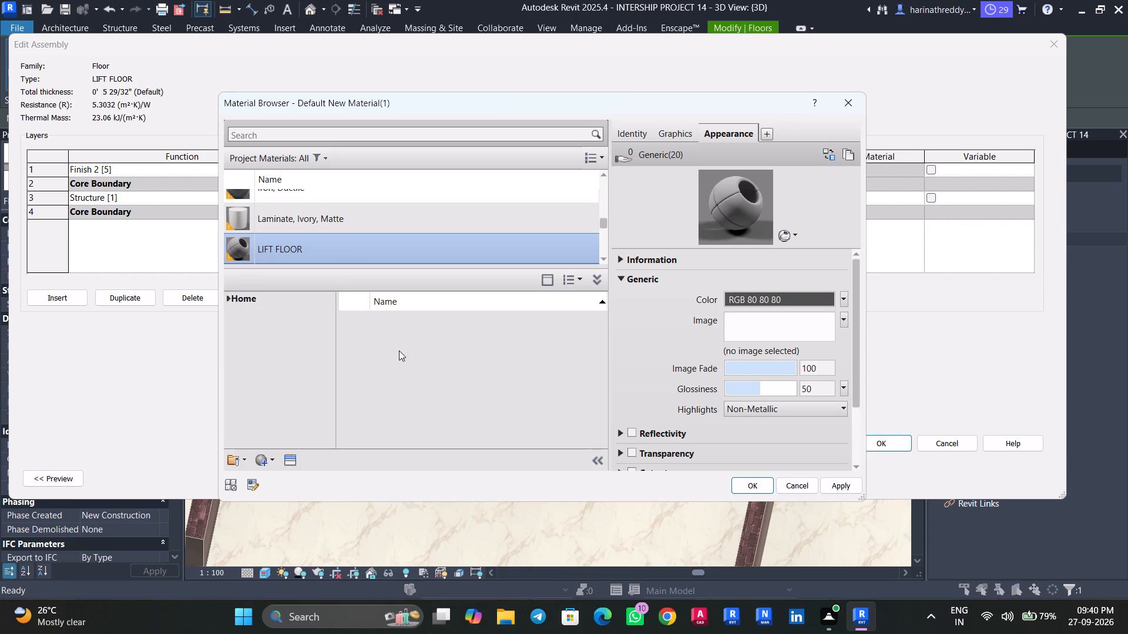
Assign the STEPS image as the LIFT FLOOR material's appearance texture, with a sample size of 3'.
click(734, 312)
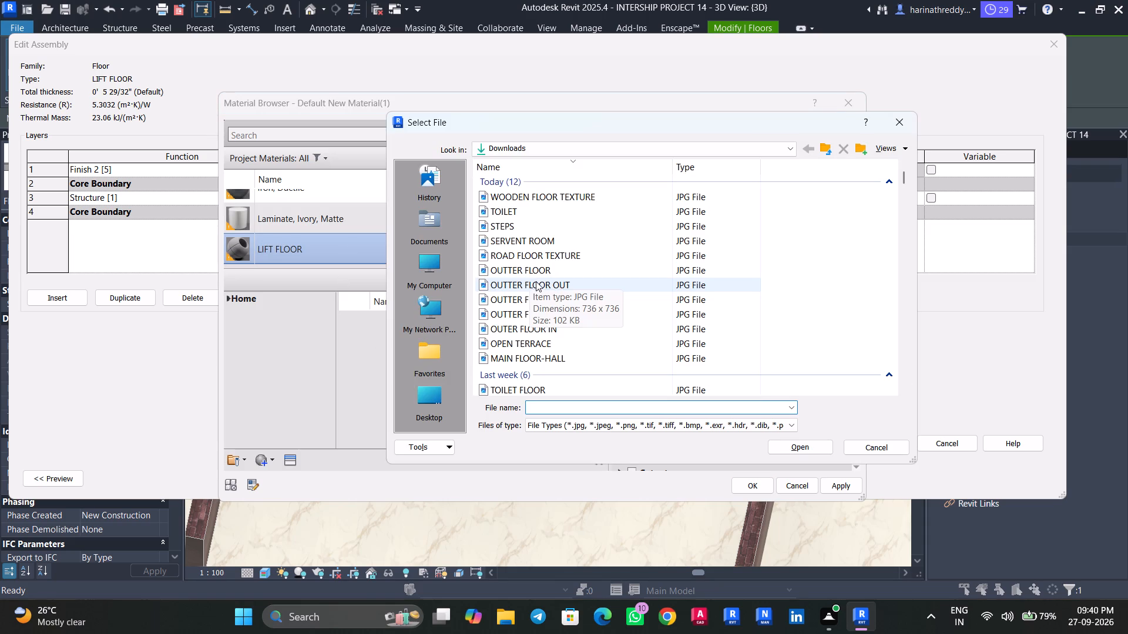
click(526, 228)
click(810, 447)
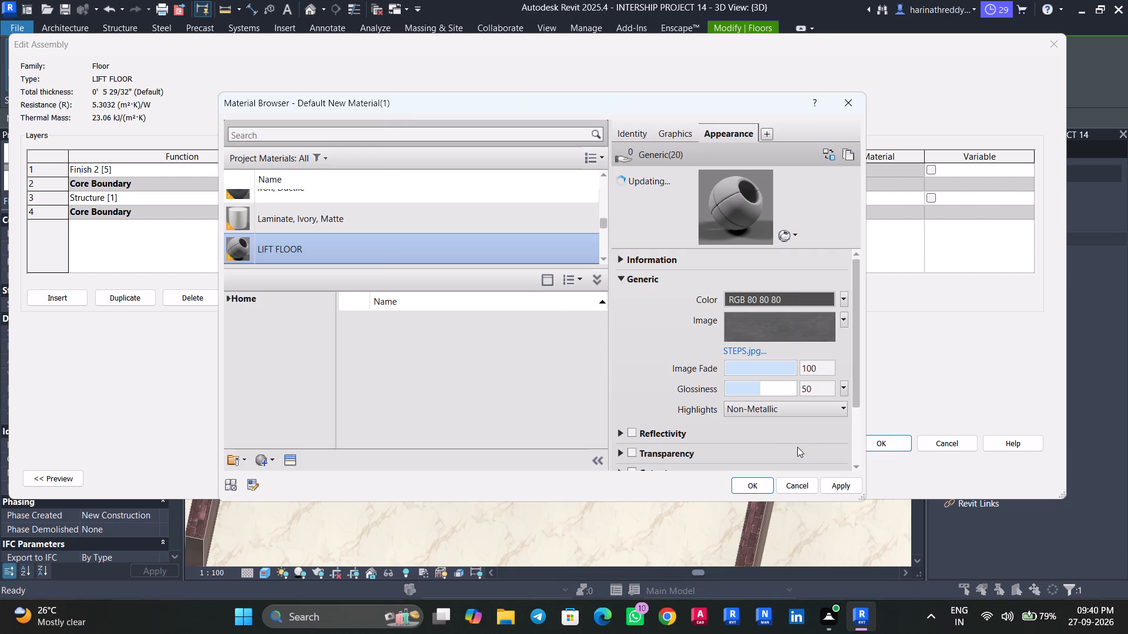
click(787, 324)
drag(611, 383, 611, 394)
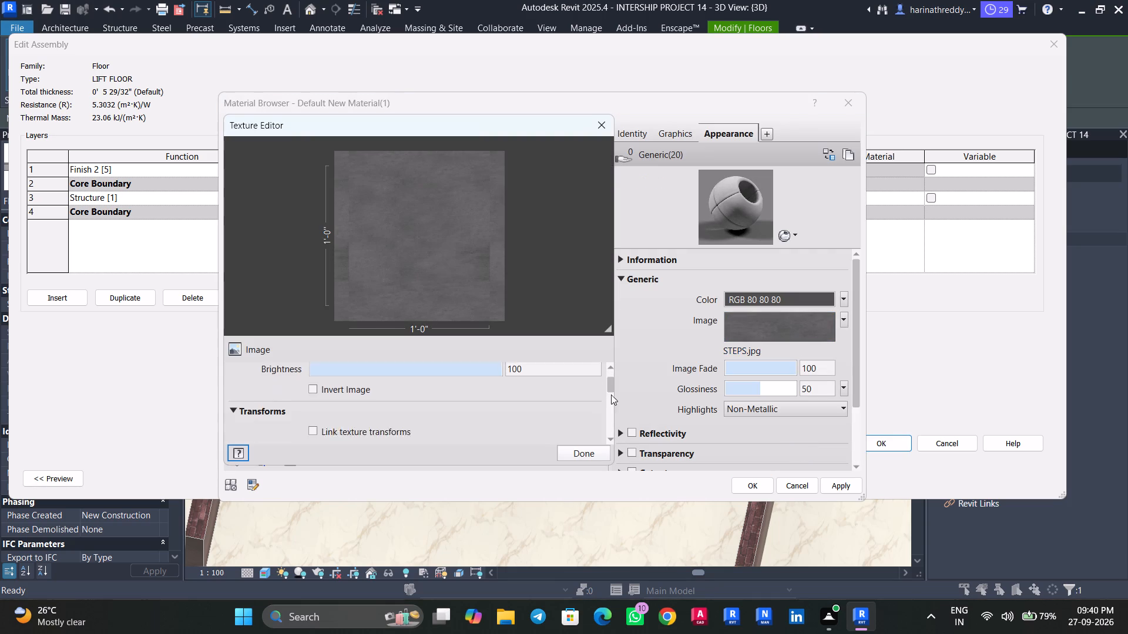
drag(611, 394, 611, 407)
drag(607, 405, 609, 417)
click(479, 395)
text(3')
key(Return)
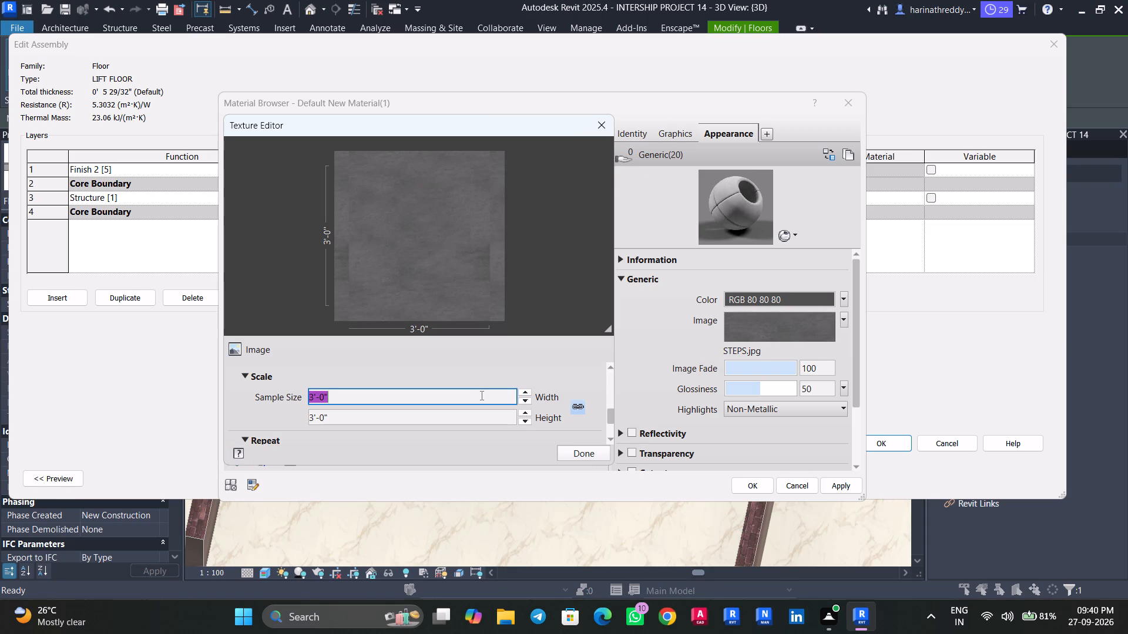
click(576, 461)
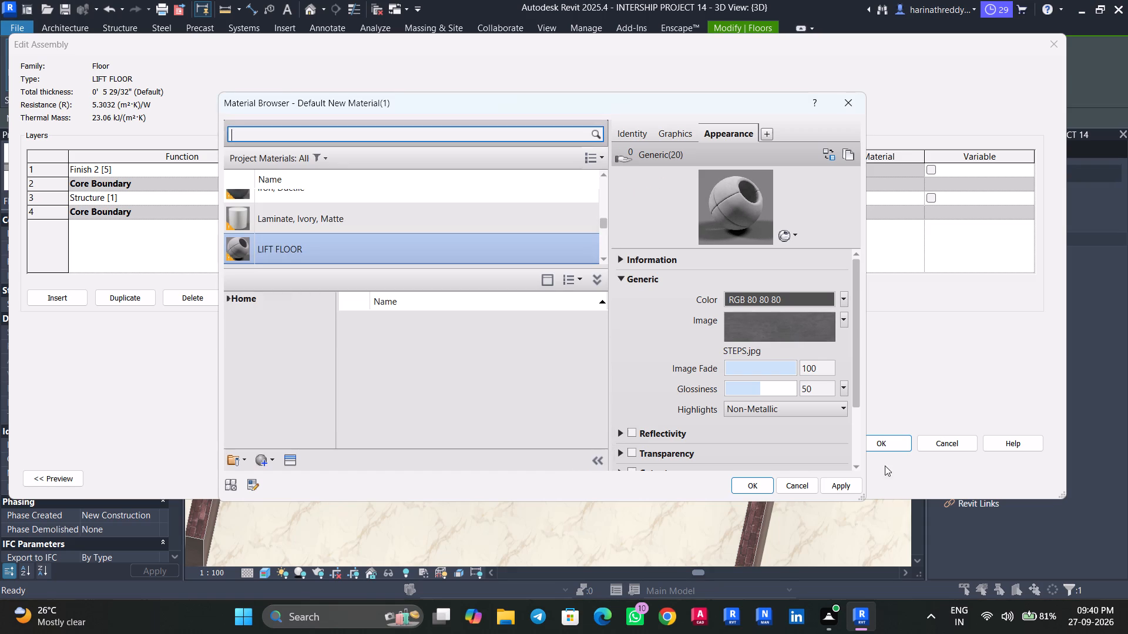
Apply the LIFT FLOOR material to the Finish 2 layer and accept the LIFT FLOOR type changes.
click(838, 480)
click(731, 484)
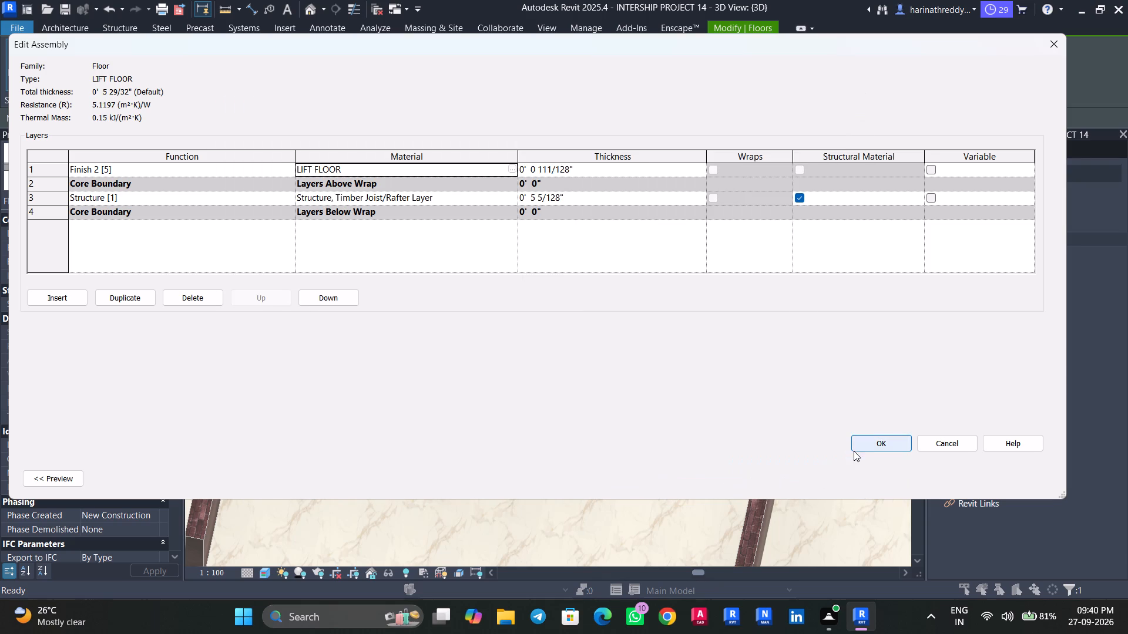
click(854, 451)
click(1022, 475)
click(916, 478)
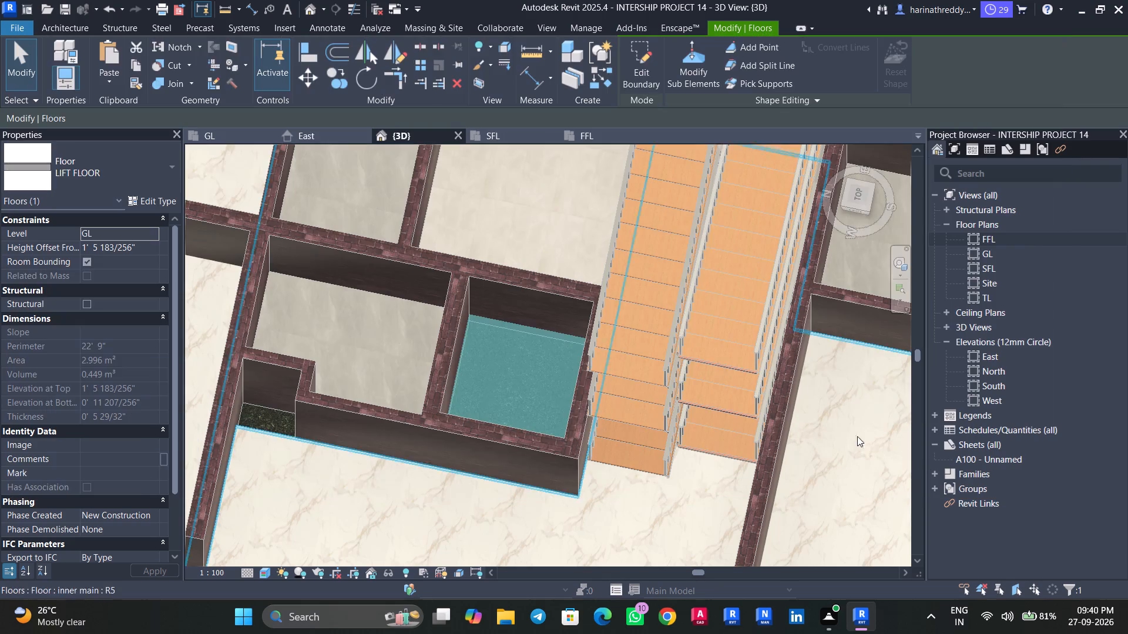
key(Escape)
key(Escape)
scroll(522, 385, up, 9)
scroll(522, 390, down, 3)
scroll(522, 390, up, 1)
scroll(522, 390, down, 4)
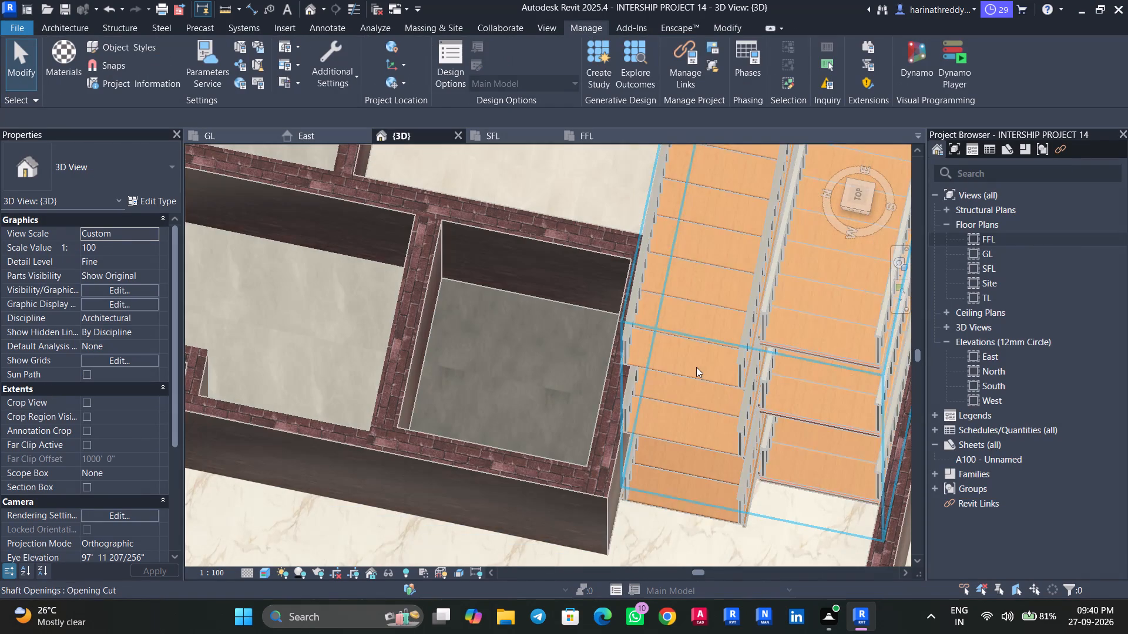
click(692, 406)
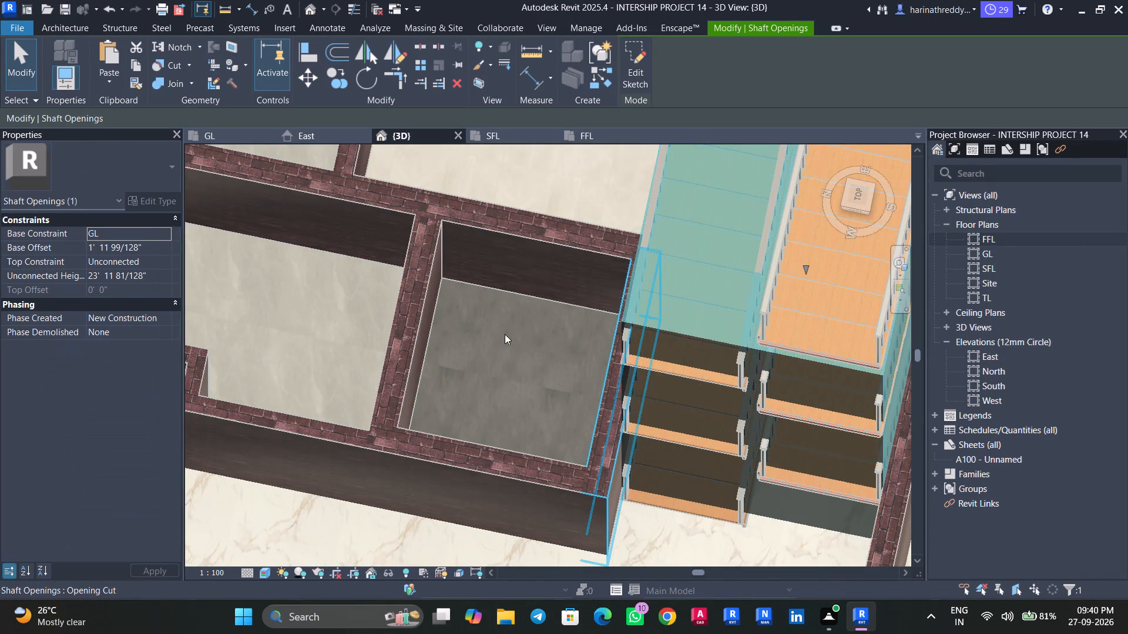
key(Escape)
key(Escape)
Open the type properties of the wooden staircase beside the lift, not those of the shaft opening around it.
shift+middle_drag(659, 455, 673, 386)
middle_drag(672, 386, 607, 97)
scroll(607, 96, up, 1)
scroll(559, 339, up, 3)
key(Tab)
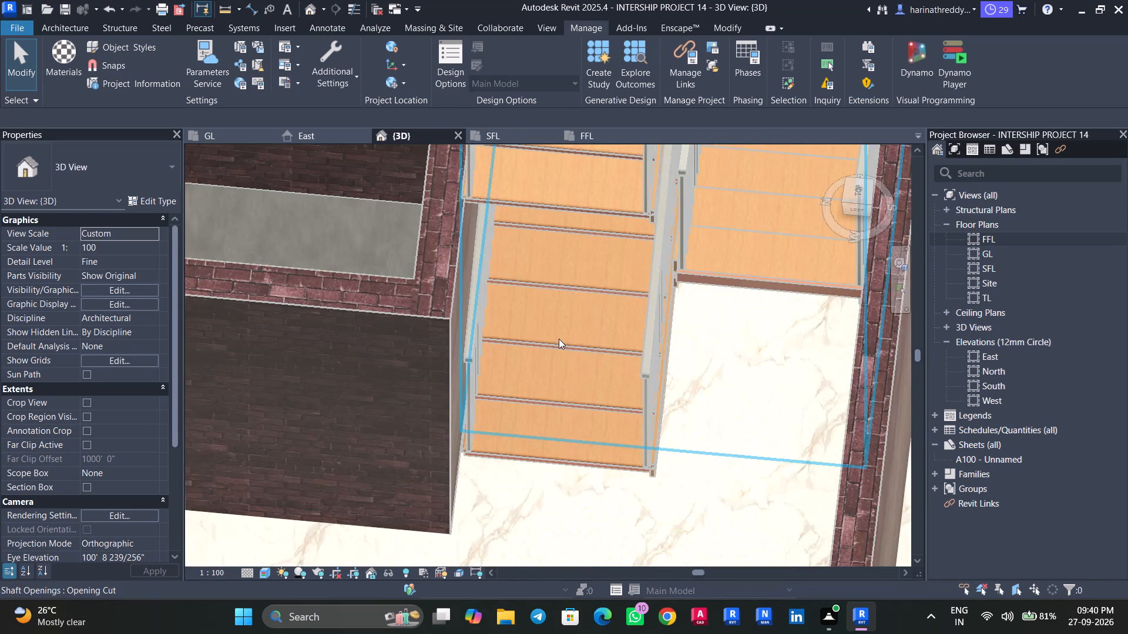
click(559, 339)
click(155, 202)
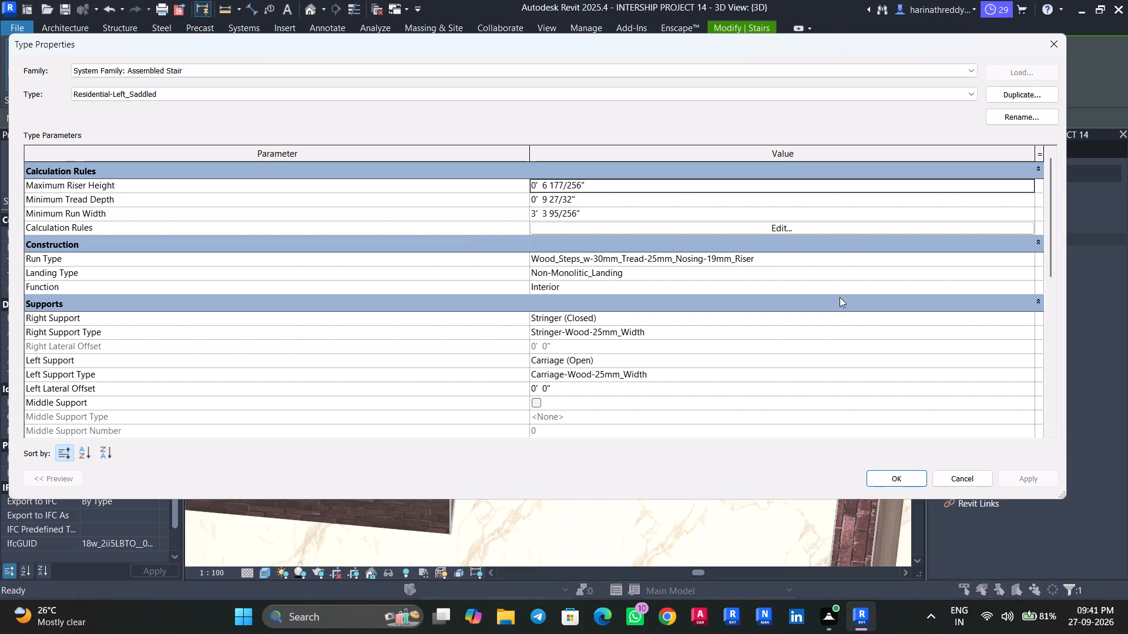
Examine the stair type's parameters, its landing type's properties and the Function options for material settings.
scroll(852, 313, down, 1)
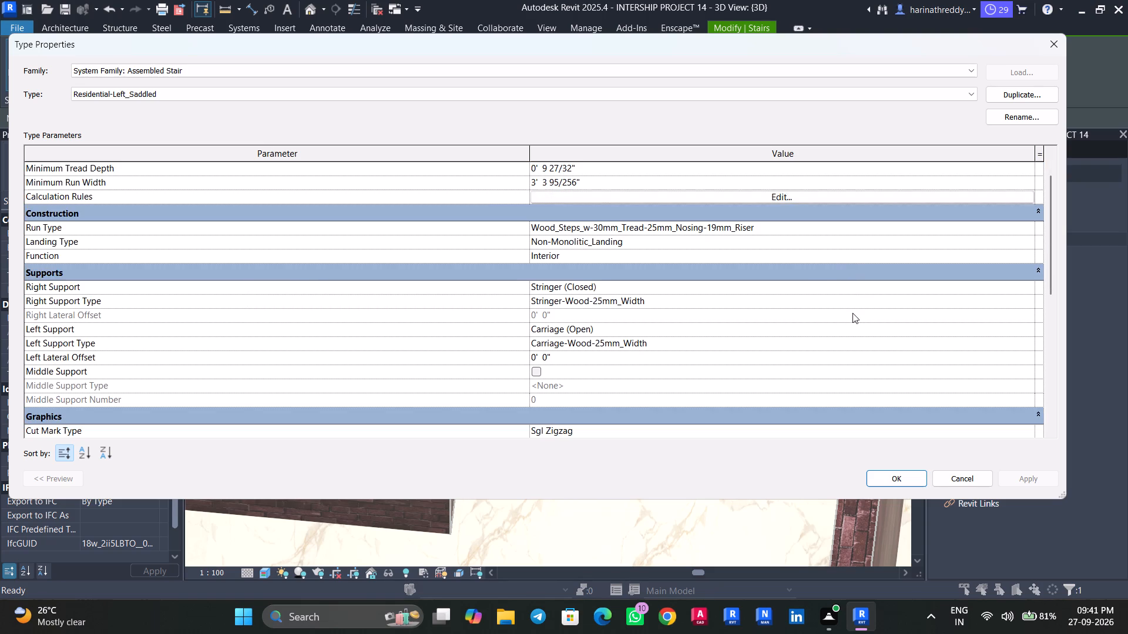
scroll(852, 313, down, 9)
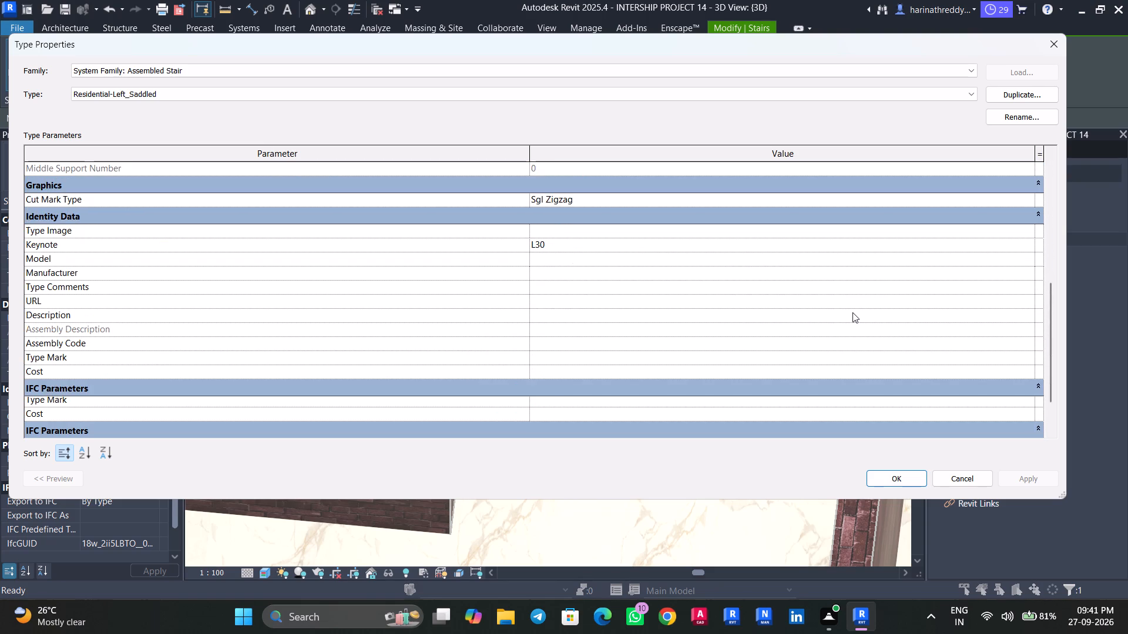
scroll(852, 312, up, 11)
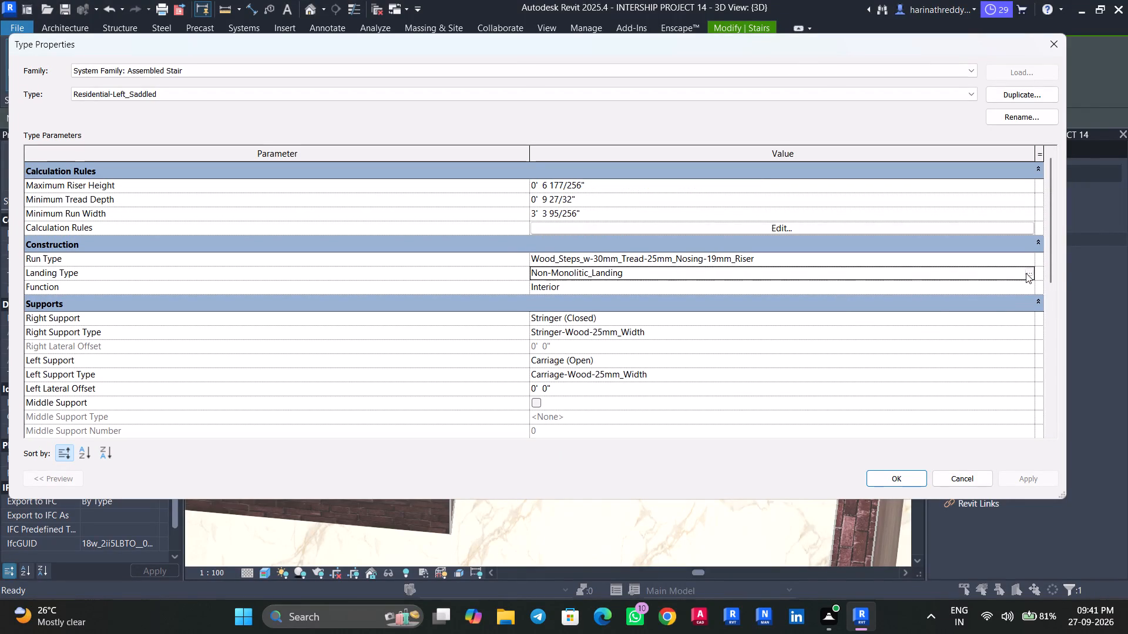
click(1026, 273)
scroll(780, 279, down, 9)
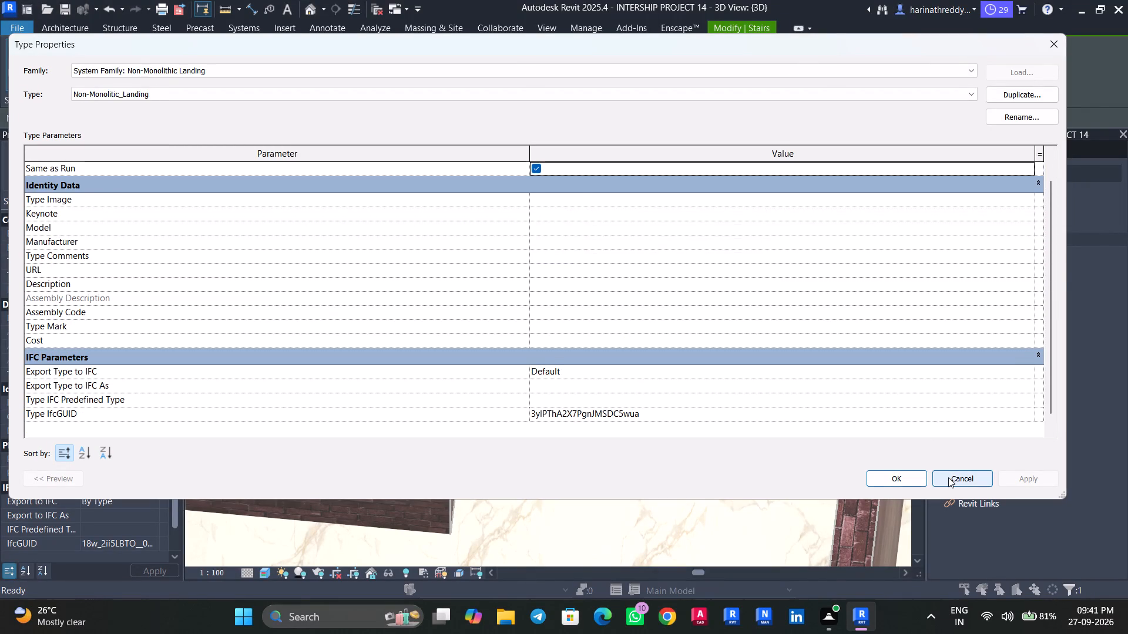
click(948, 477)
click(1028, 290)
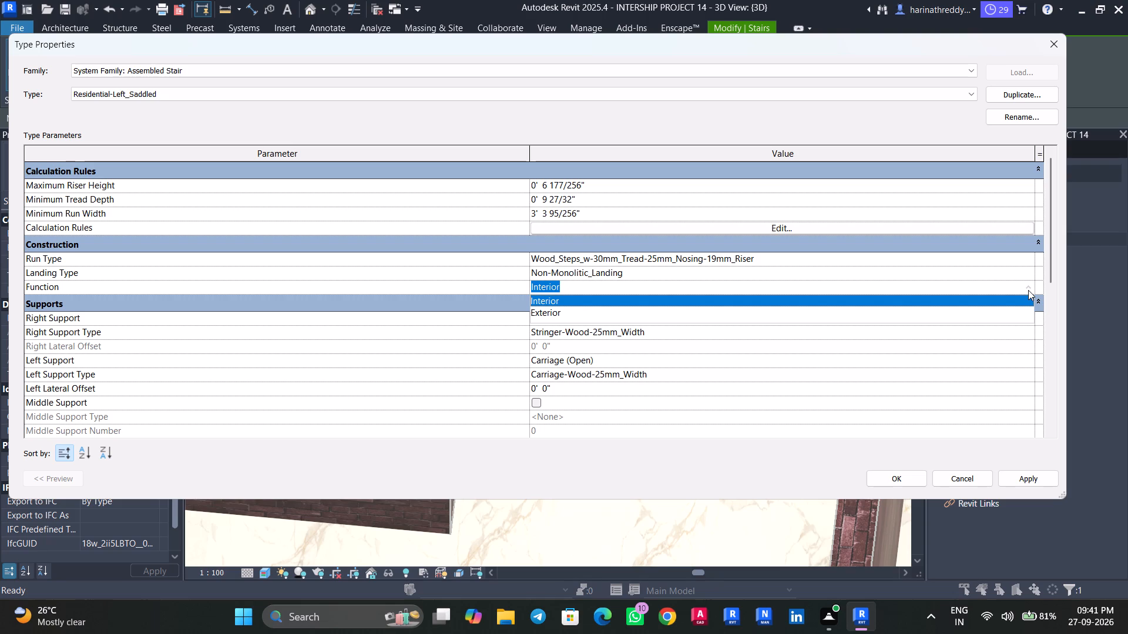
Create a new material named STEPS for the Tread Material of the stair's run type.
click(1027, 258)
click(1026, 256)
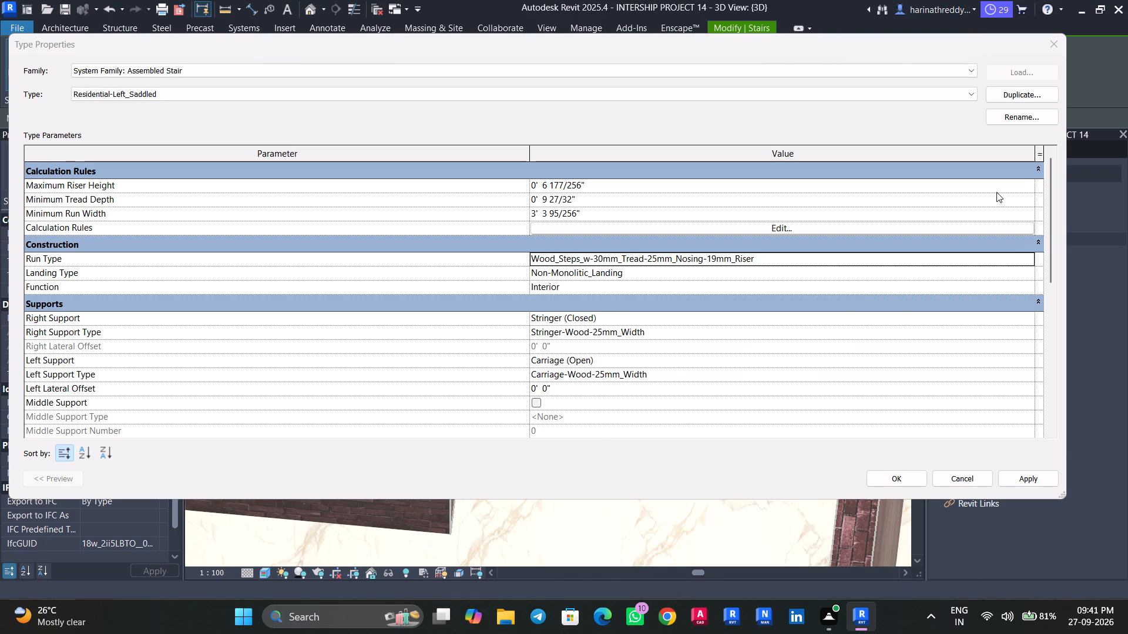
click(1023, 183)
click(1028, 184)
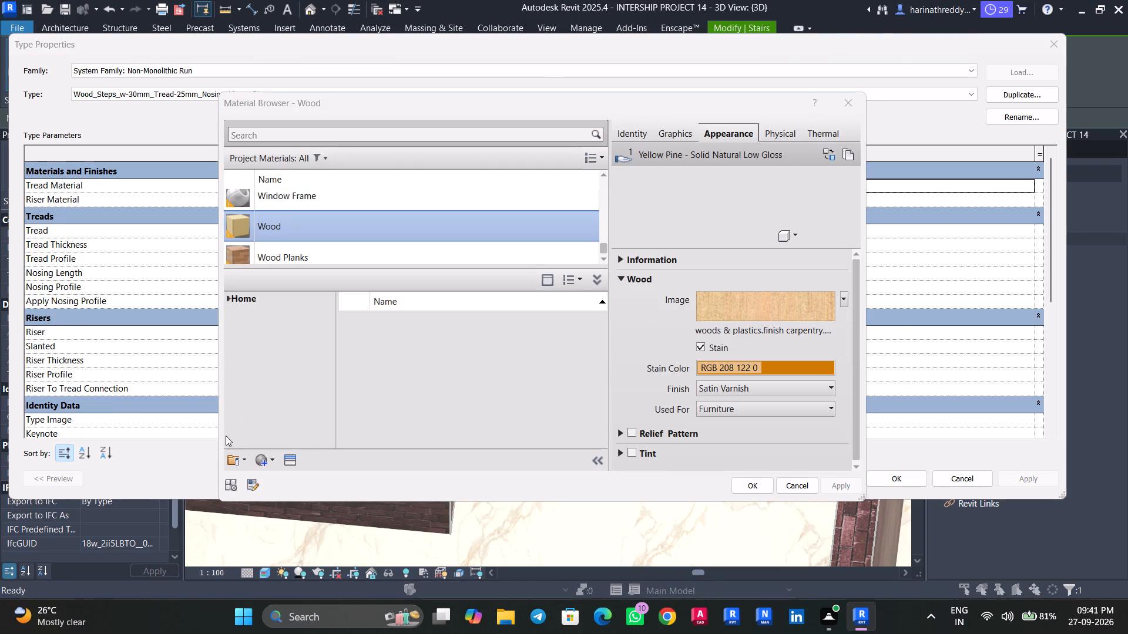
click(273, 457)
click(273, 472)
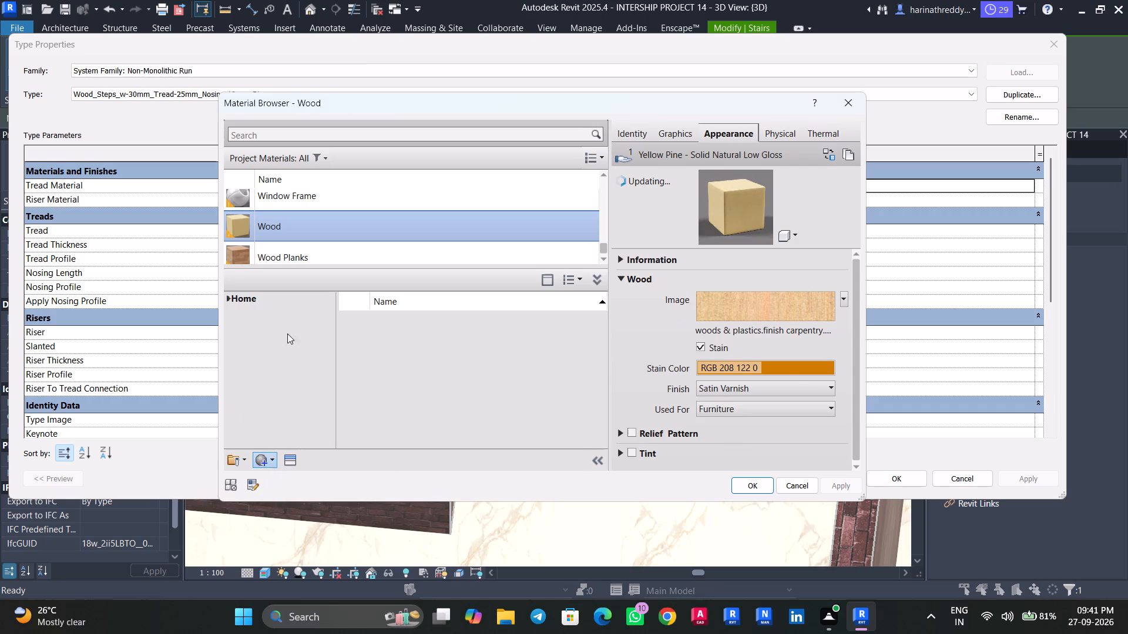
right_click(287, 210)
click(334, 272)
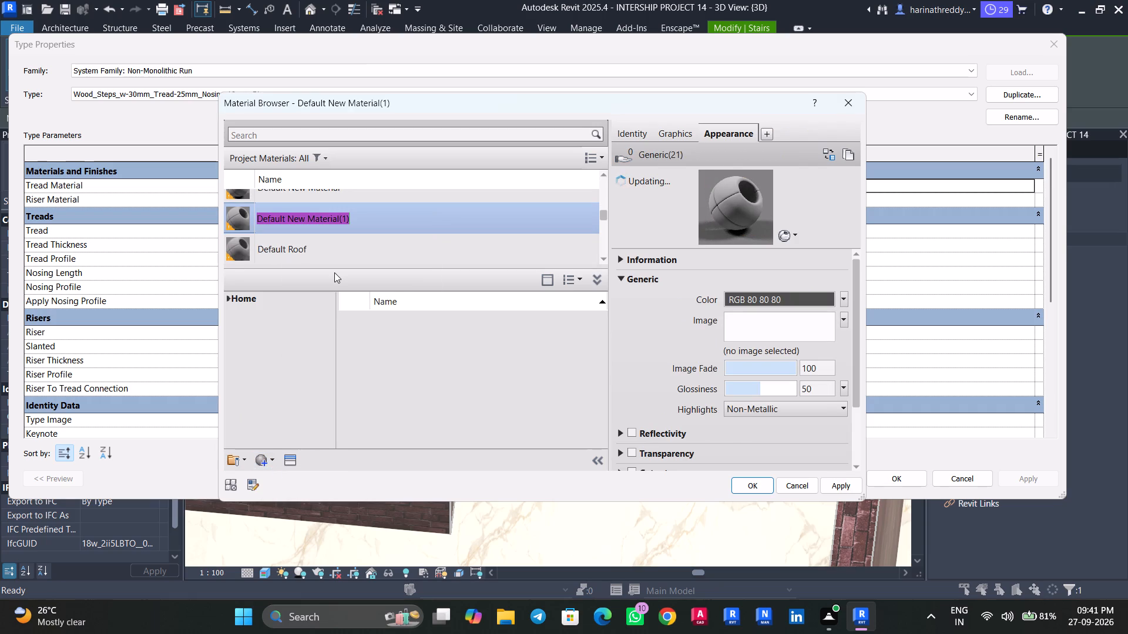
text(STEPS)
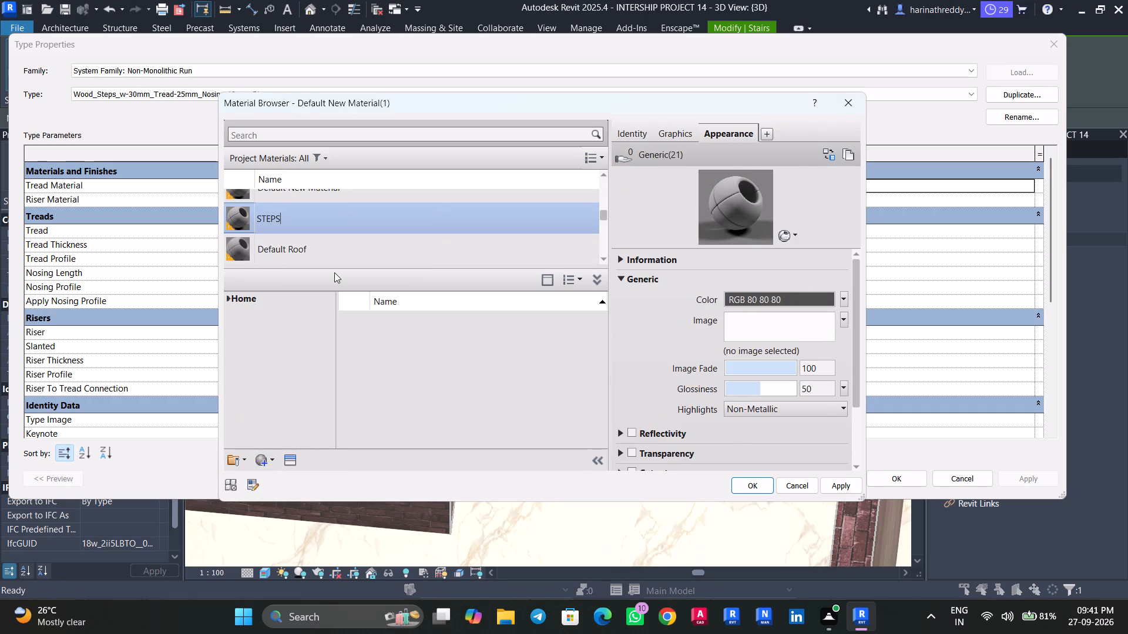
Assign the STEPS image as the STEPS material's appearance texture with a sample size of 3', and apply the material changes.
click(807, 328)
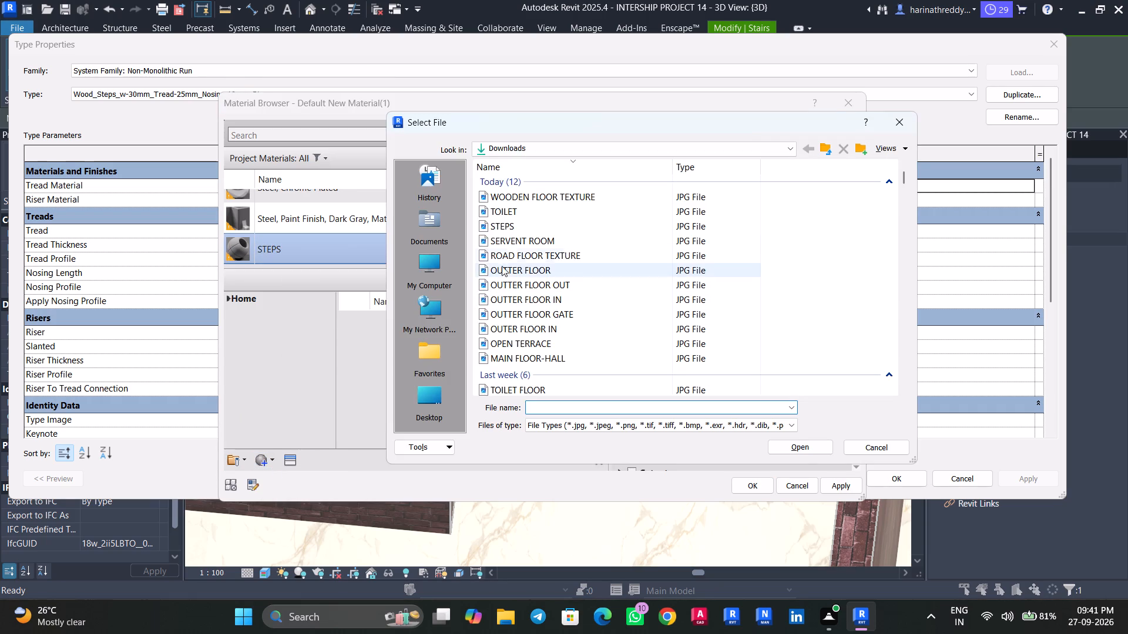
click(507, 228)
click(821, 445)
click(794, 325)
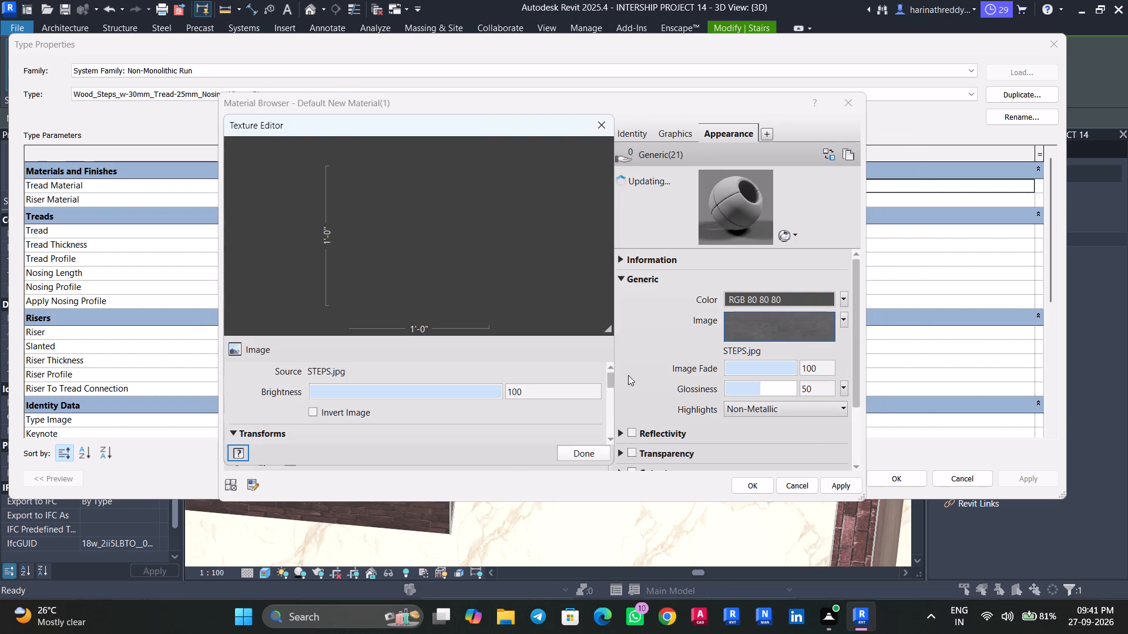
drag(609, 384, 612, 419)
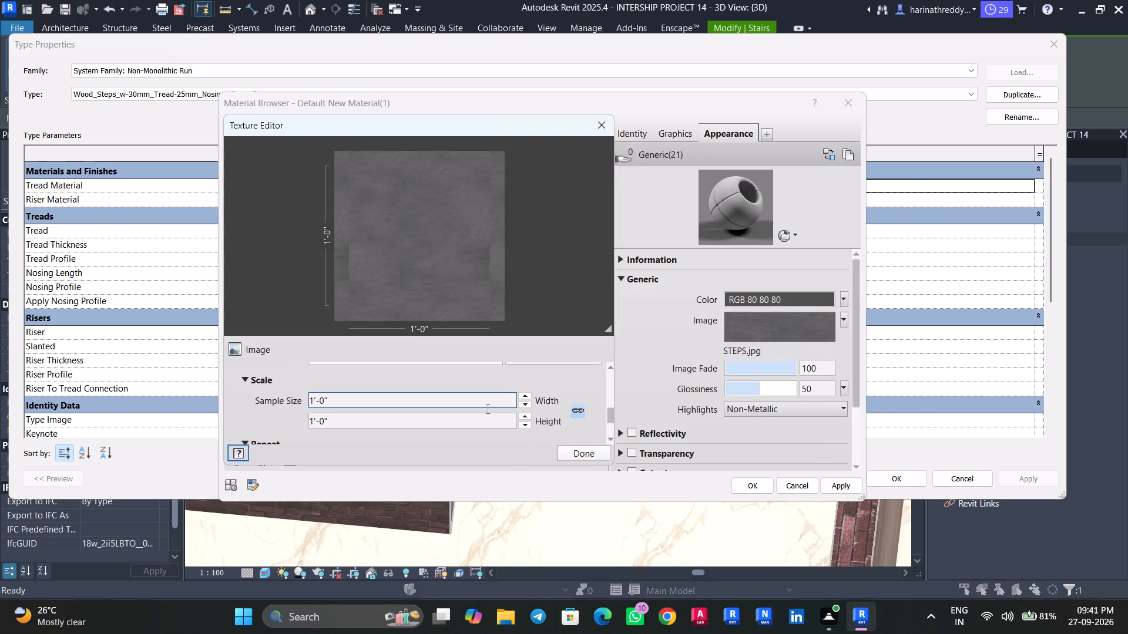
click(481, 409)
text(3')
key(Return)
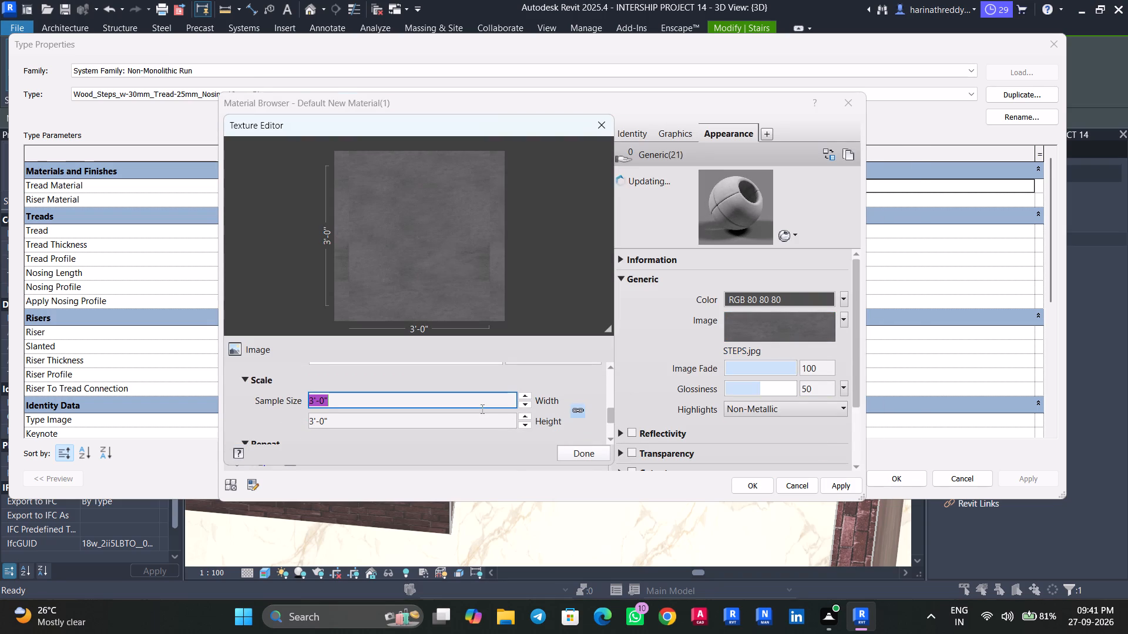
click(592, 453)
click(827, 484)
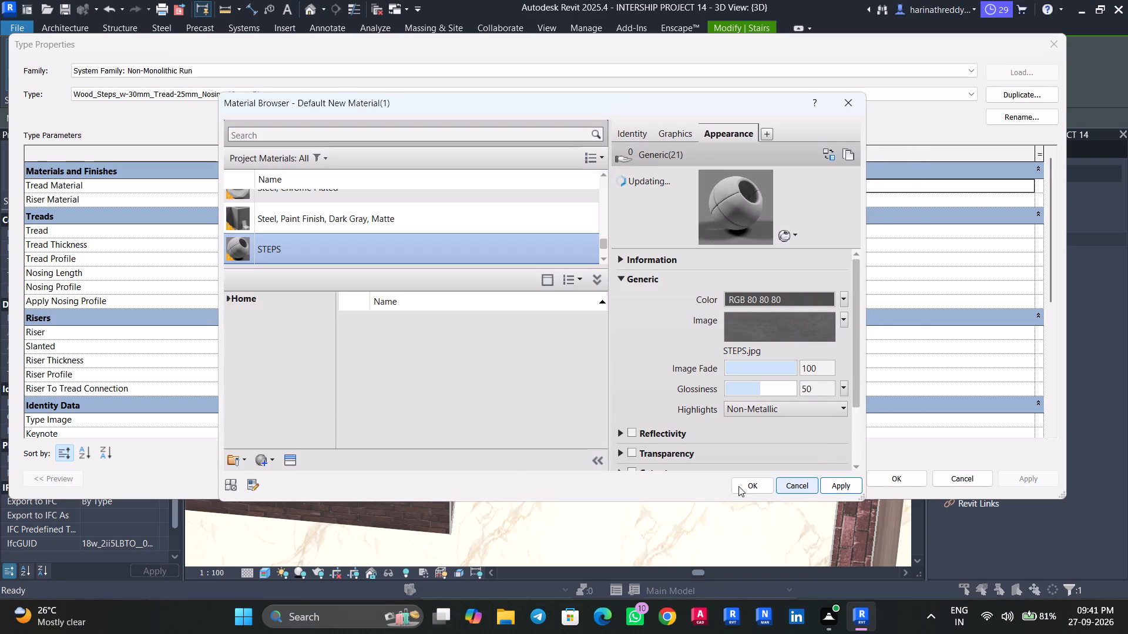
Confirm STEPS as the run type's Tread Material, assign the existing STEPS material as its Riser Material, and apply the stair type changes.
click(740, 486)
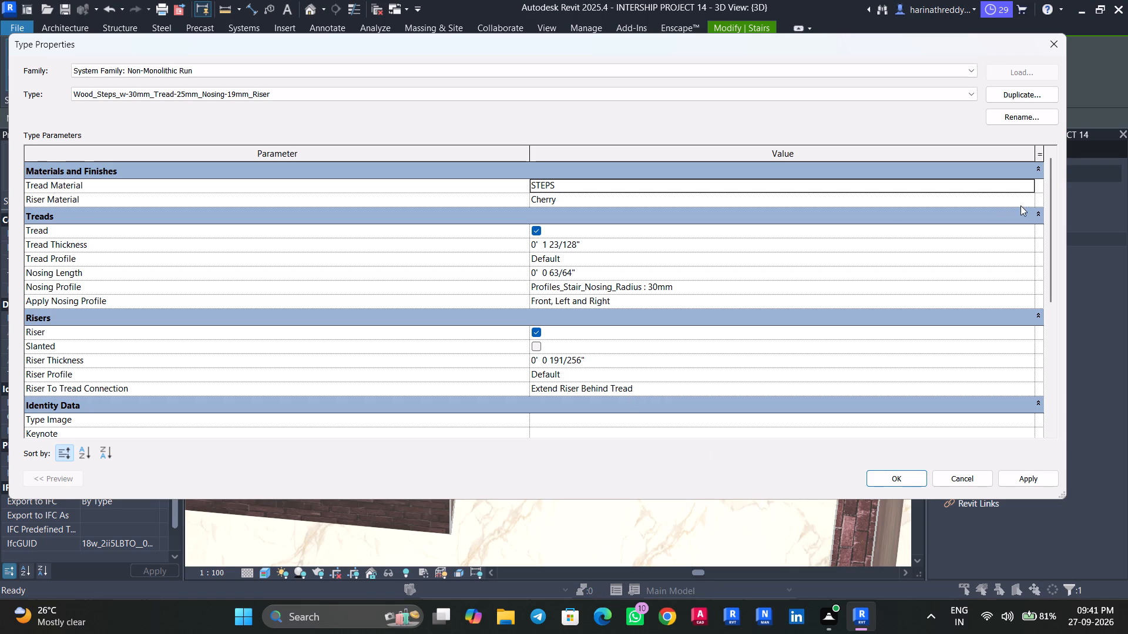
click(1028, 198)
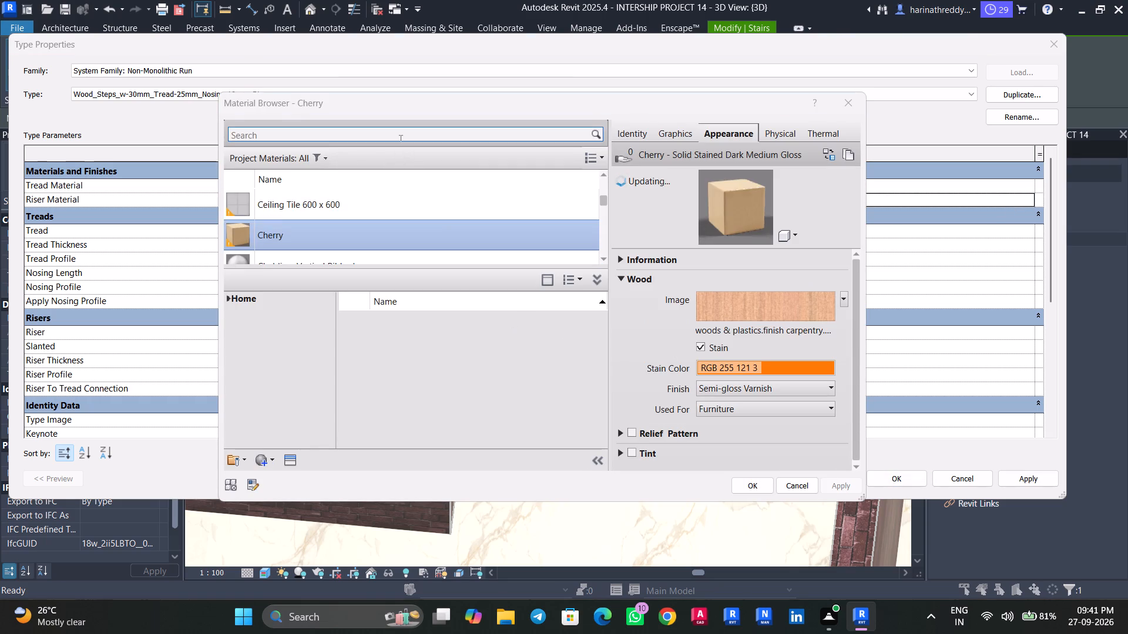
click(399, 139)
text(STEP)
key(s)
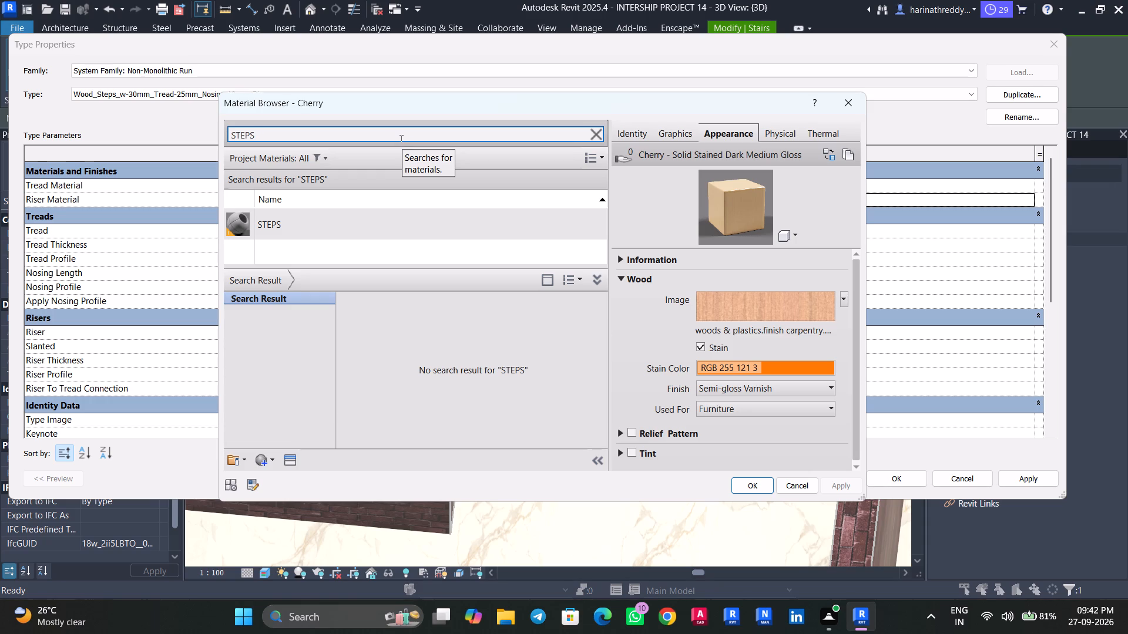
click(382, 220)
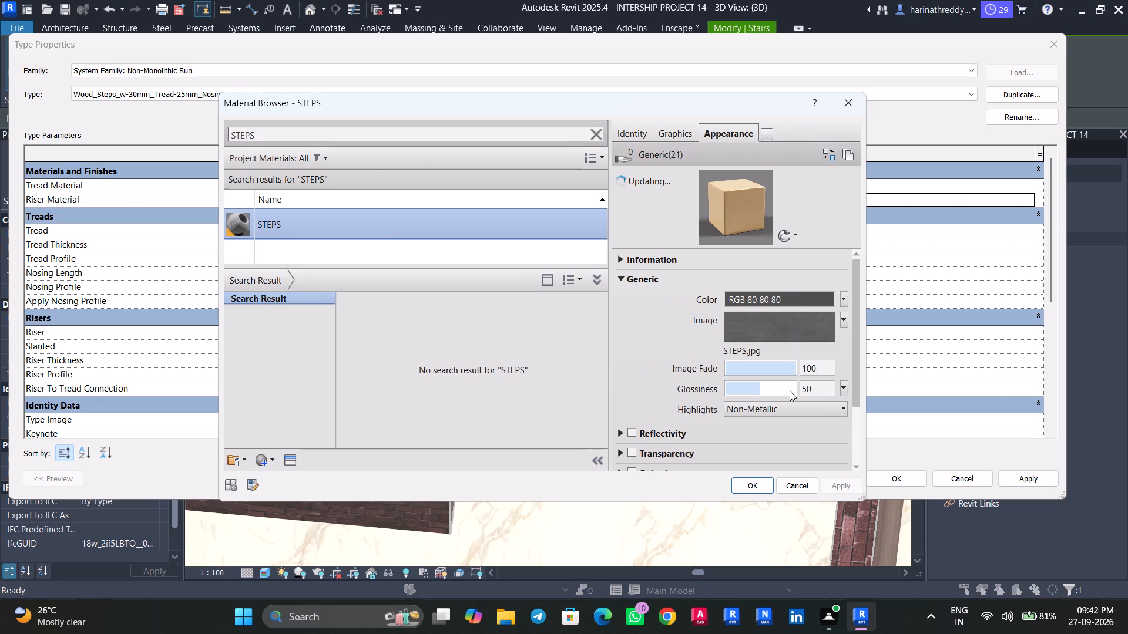
click(756, 491)
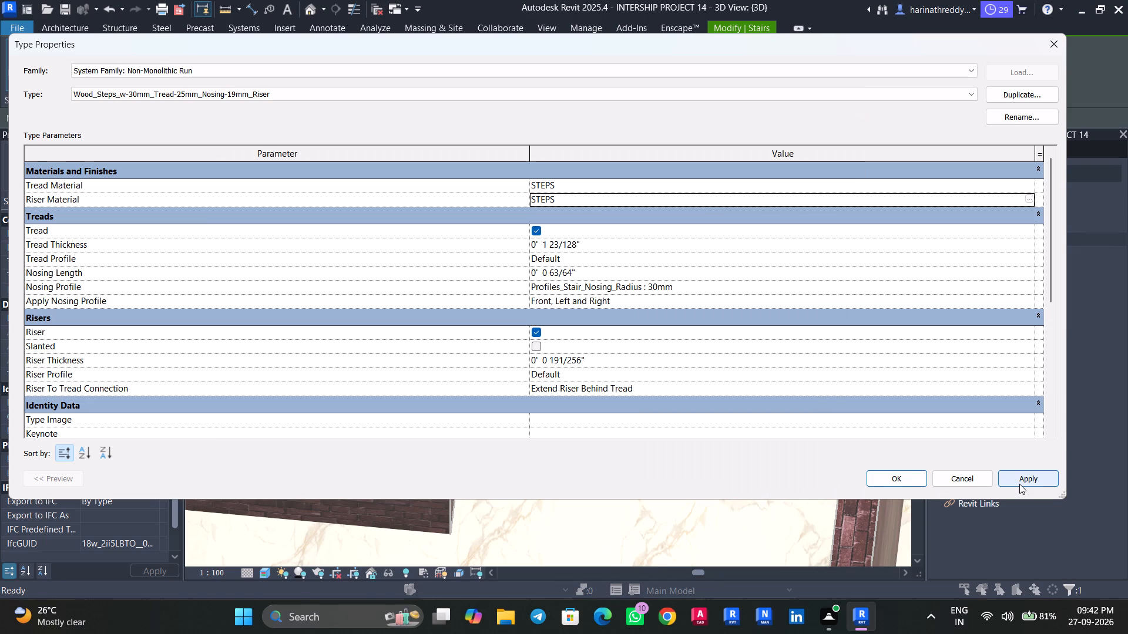
click(1019, 484)
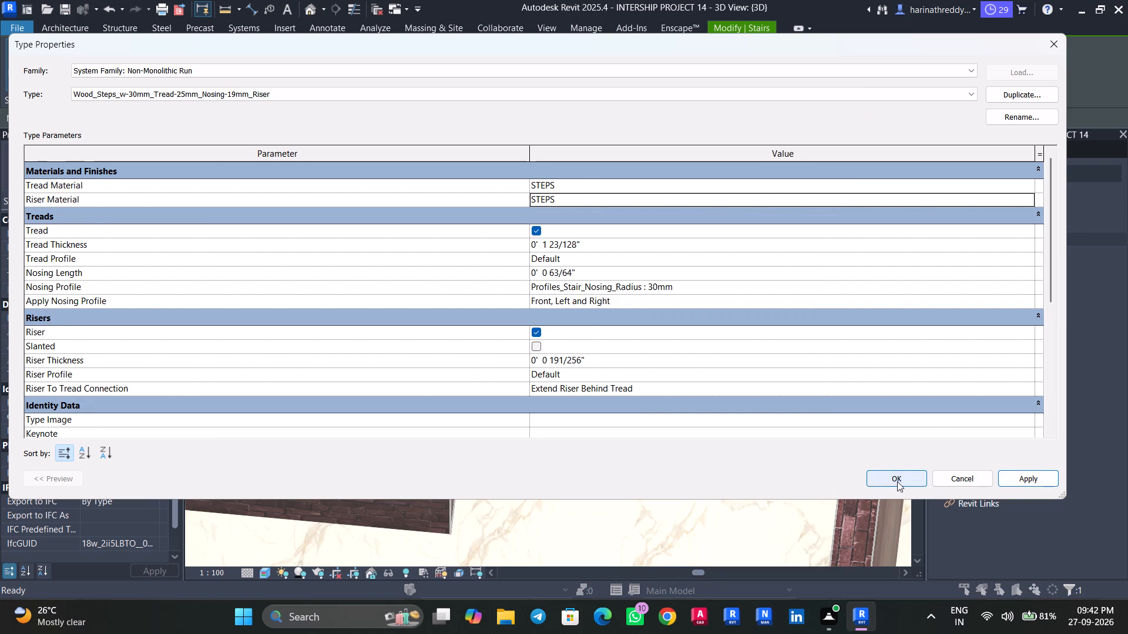
click(897, 481)
click(1032, 487)
click(1031, 481)
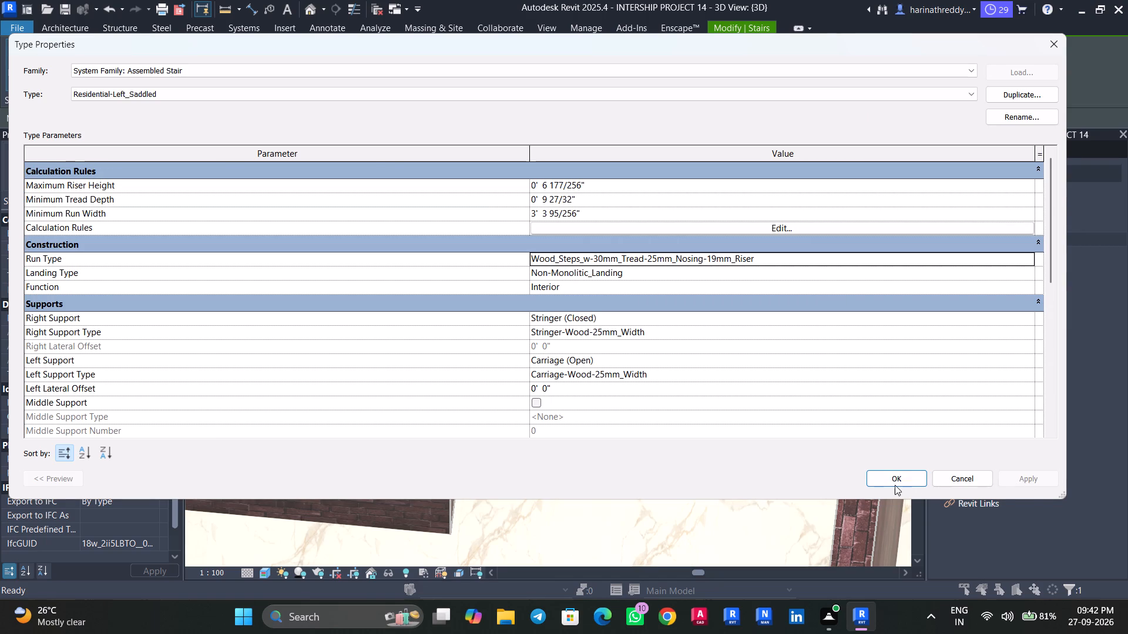
click(895, 485)
key(Escape)
key(Escape)
Set both the Right Support and Left Support of the staircase's Residential-Left_Saddled type to None and apply it.
scroll(570, 416, up, 9)
scroll(548, 452, down, 4)
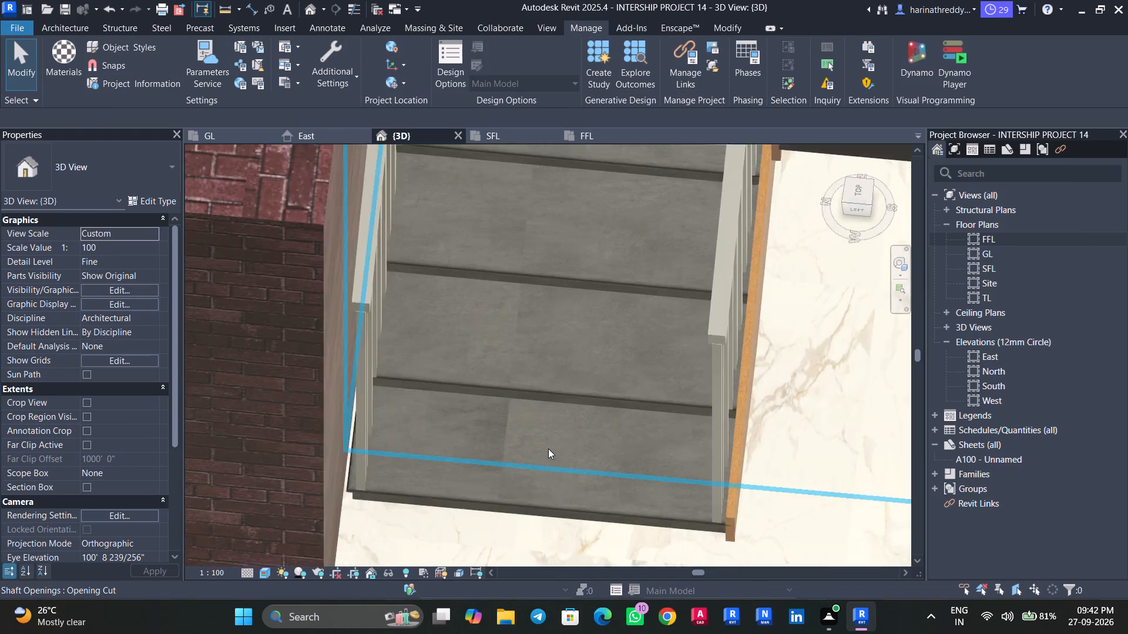
scroll(548, 448, down, 6)
scroll(548, 447, up, 1)
scroll(548, 447, down, 9)
shift+middle_drag(546, 504, 617, 456)
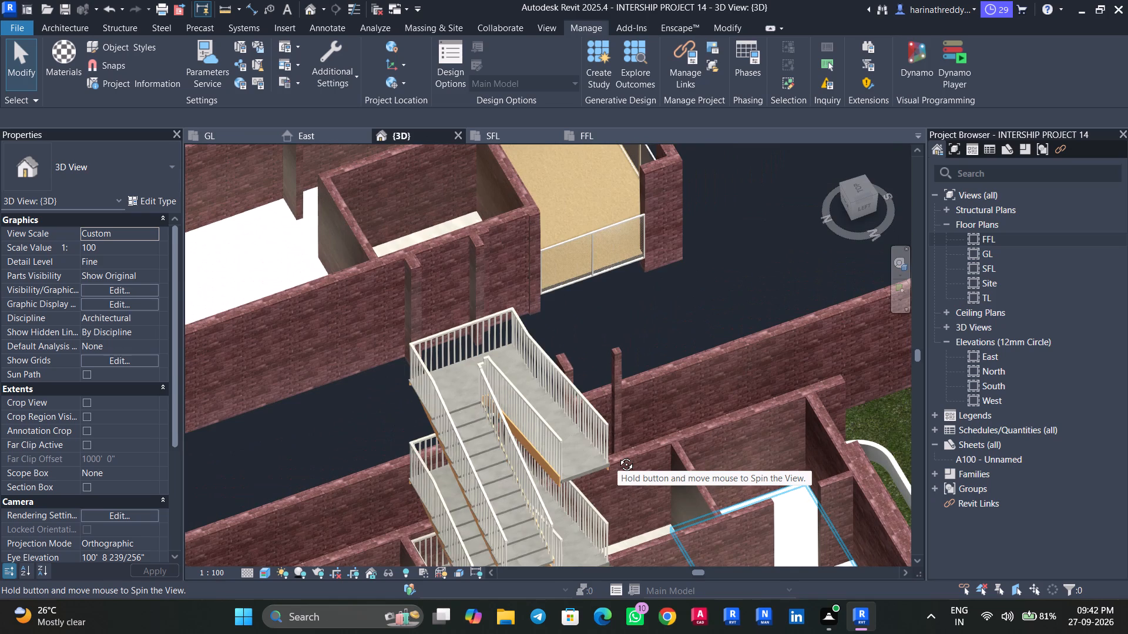
shift+middle_drag(617, 456, 636, 442)
scroll(588, 485, up, 3)
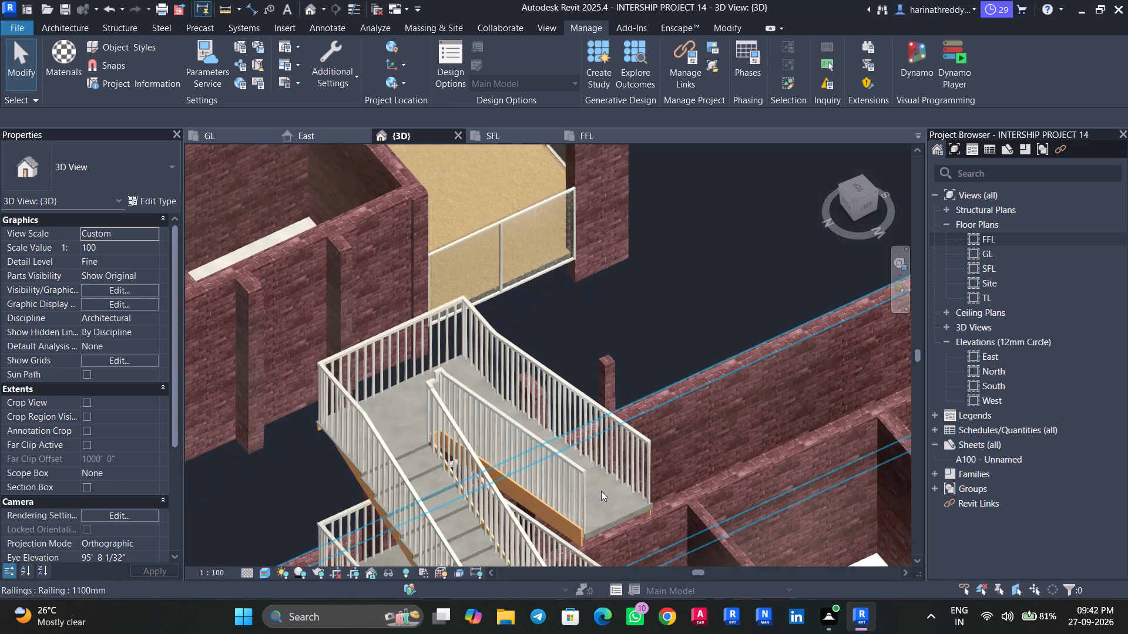
click(601, 491)
click(160, 204)
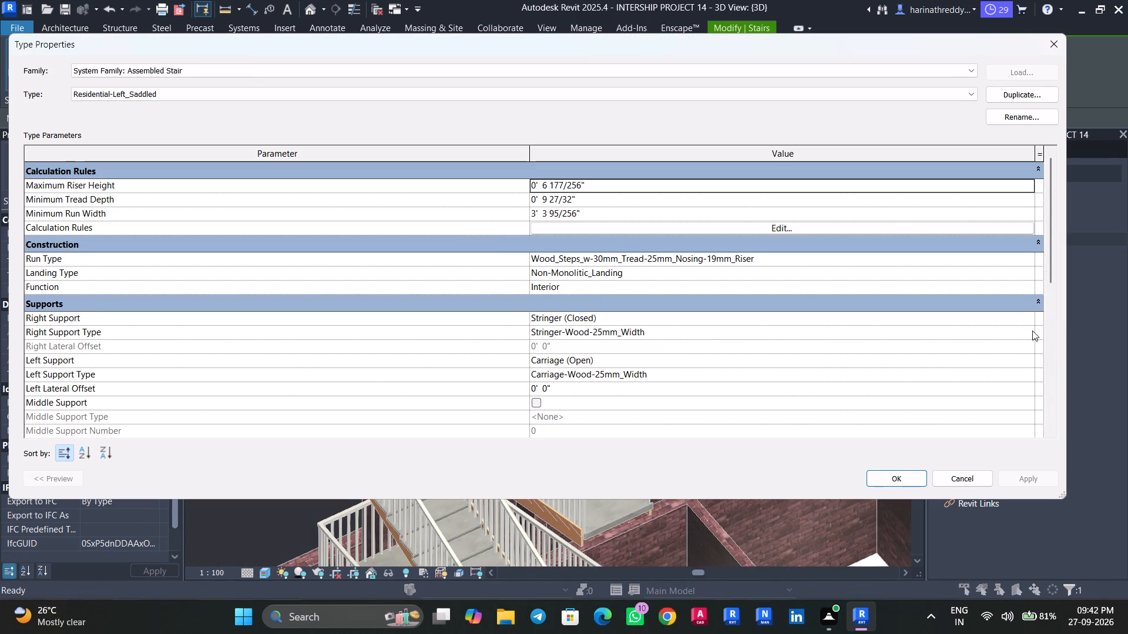
click(1032, 331)
click(982, 477)
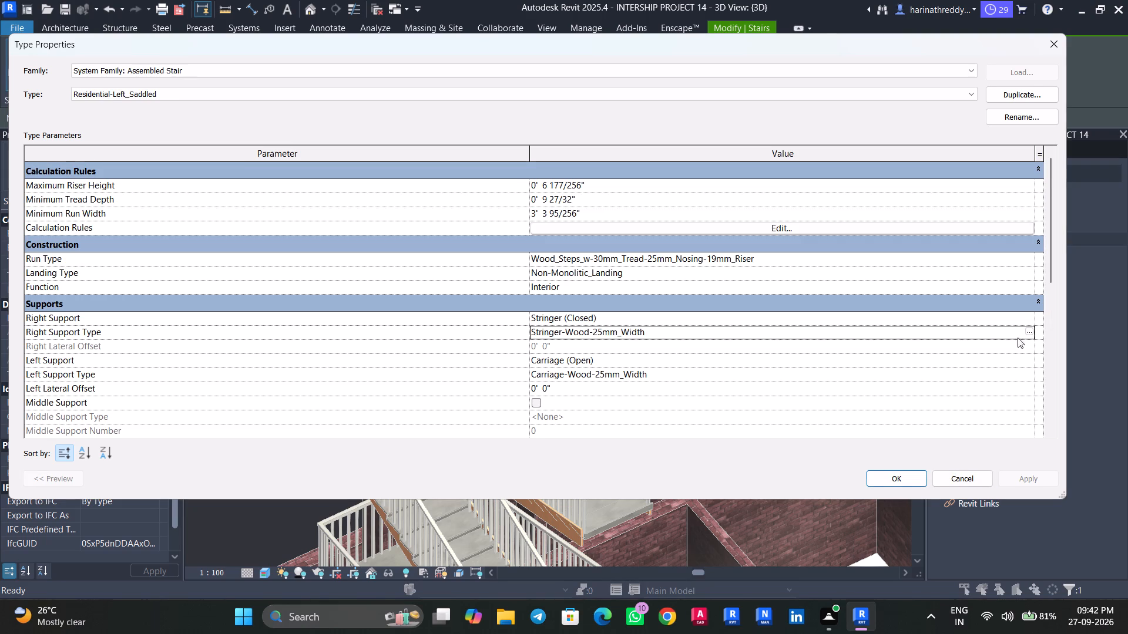
click(1026, 319)
click(614, 329)
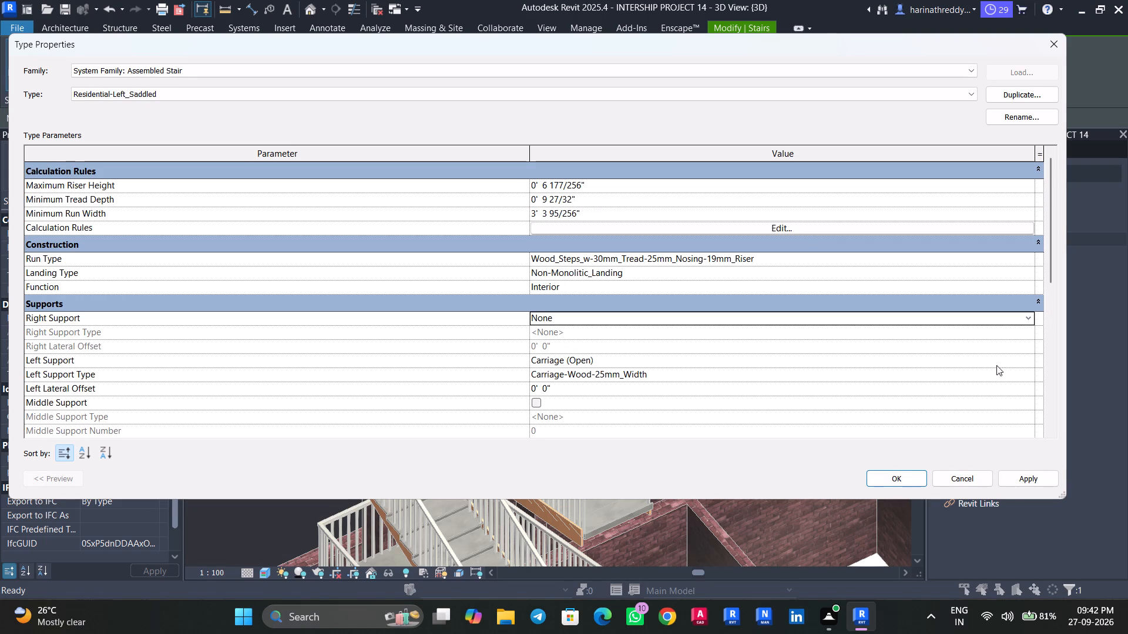
click(1028, 360)
click(628, 370)
click(1019, 481)
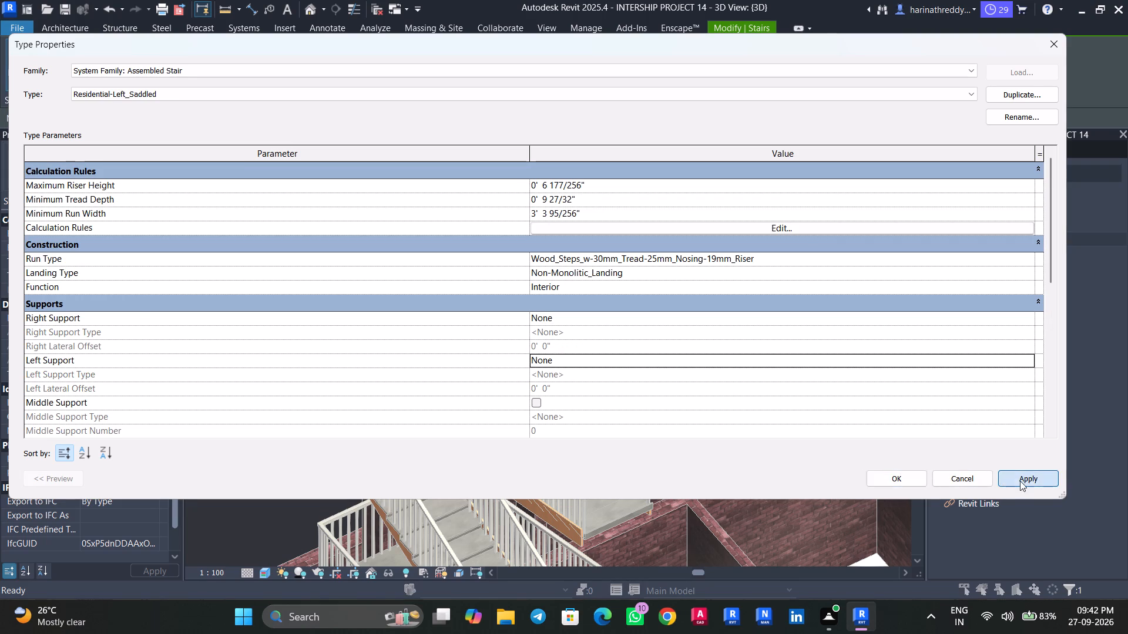
click(892, 477)
key(Escape)
key(Escape)
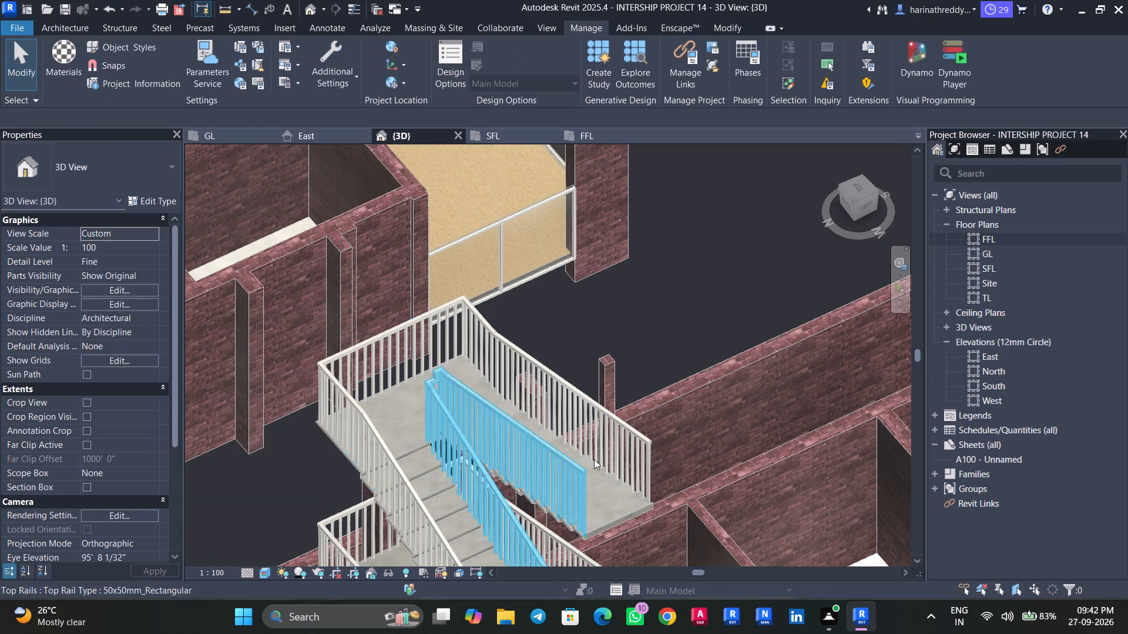
Inspect the staircase's flights, landings and undersides from several angles in the 3D view.
scroll(552, 409, up, 4)
middle_drag(581, 473, 663, 225)
scroll(663, 225, up, 1)
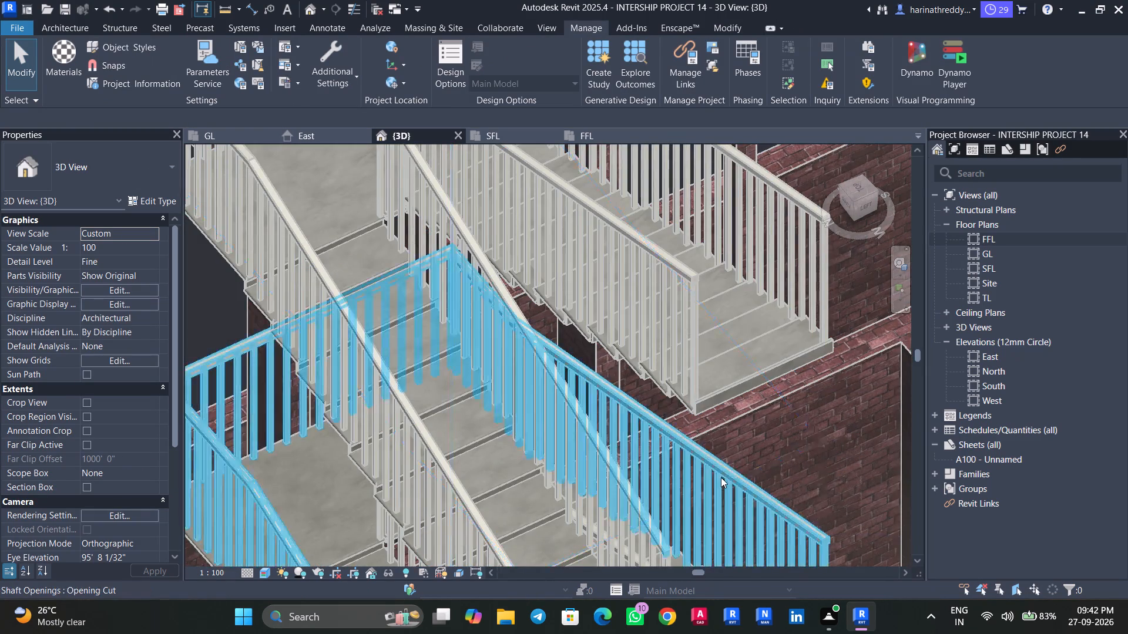
scroll(721, 477, down, 3)
shift+middle_drag(698, 524, 737, 508)
middle_drag(733, 500, 571, 179)
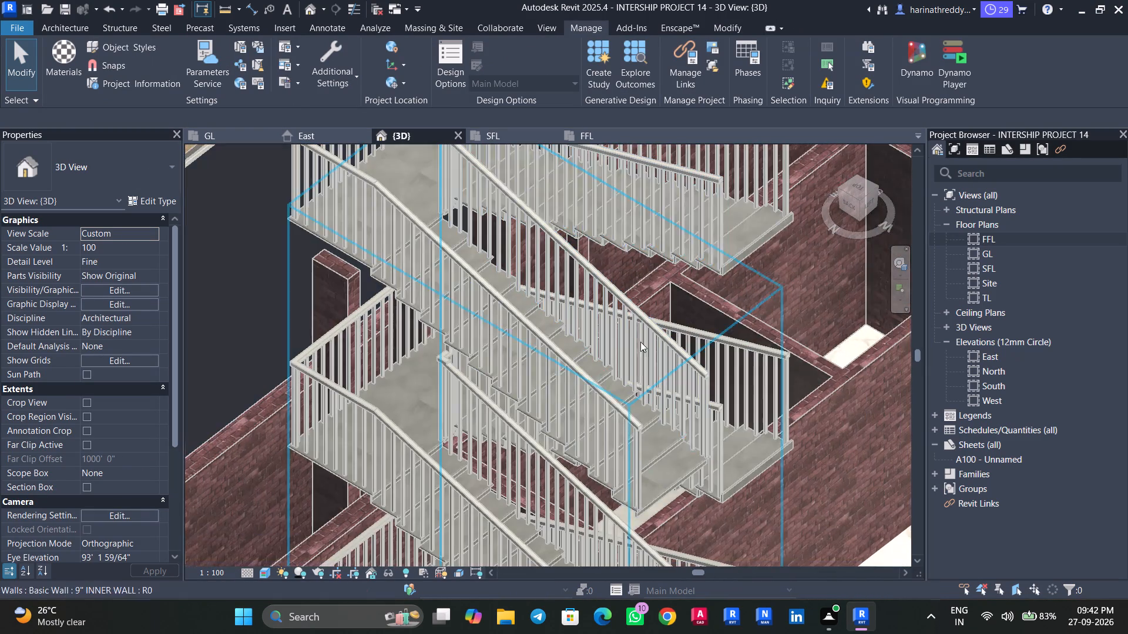
middle_drag(863, 535, 594, 251)
scroll(592, 273, down, 10)
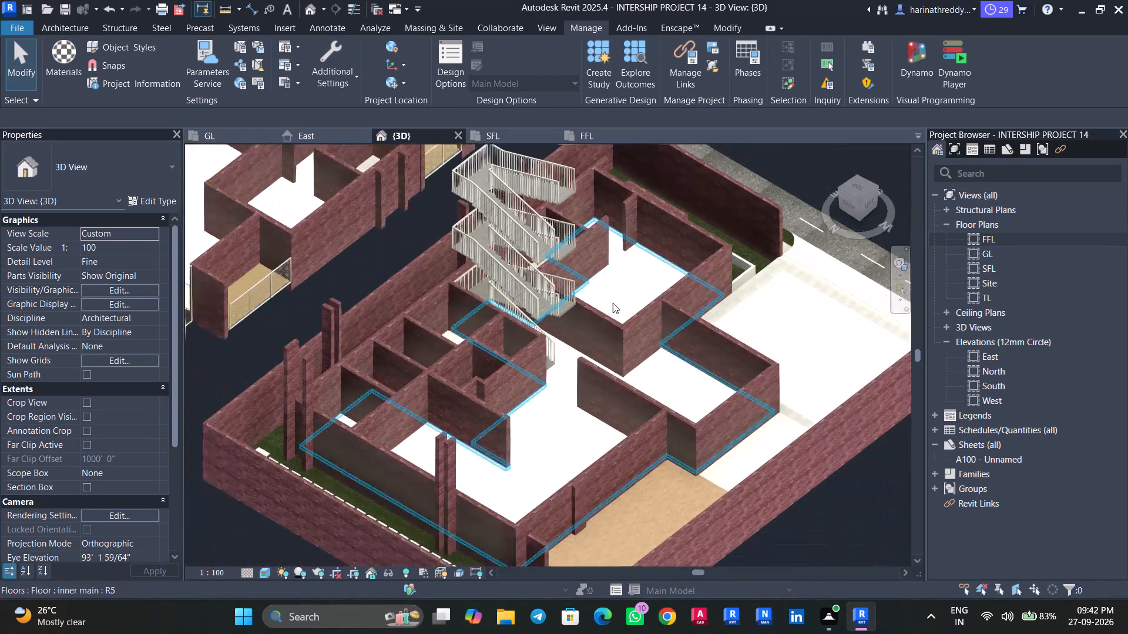
scroll(613, 303, down, 1)
Check the finish layer material in the type structure of the ground-level DECK floor beside the boundary wall.
click(590, 498)
shift+middle_drag(882, 507, 830, 594)
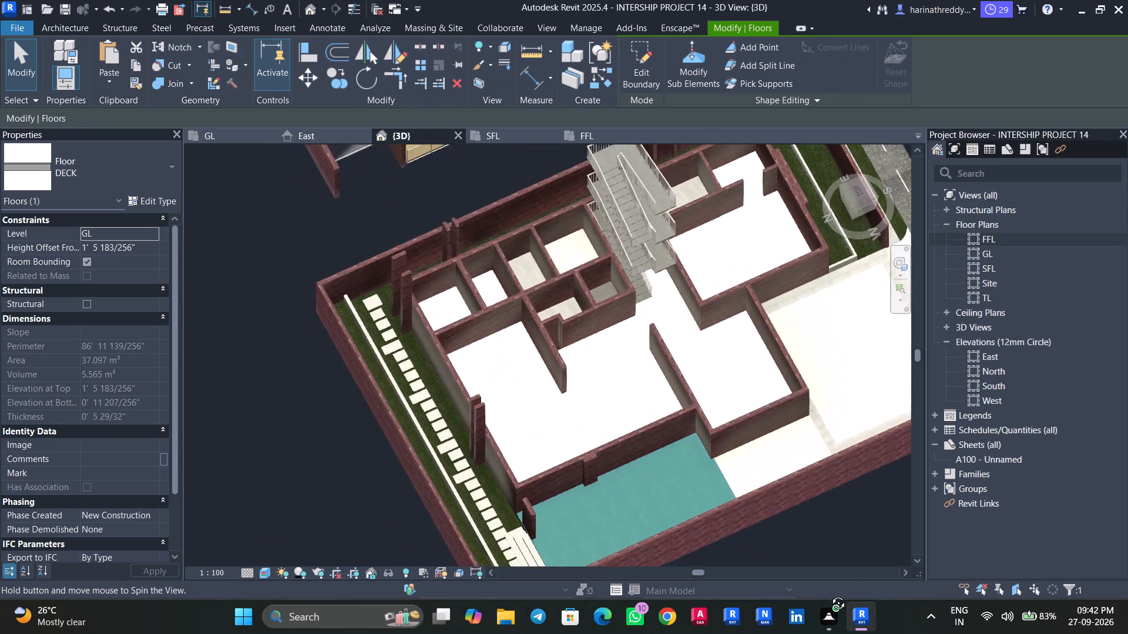
shift+middle_drag(830, 594, 830, 595)
scroll(857, 561, down, 4)
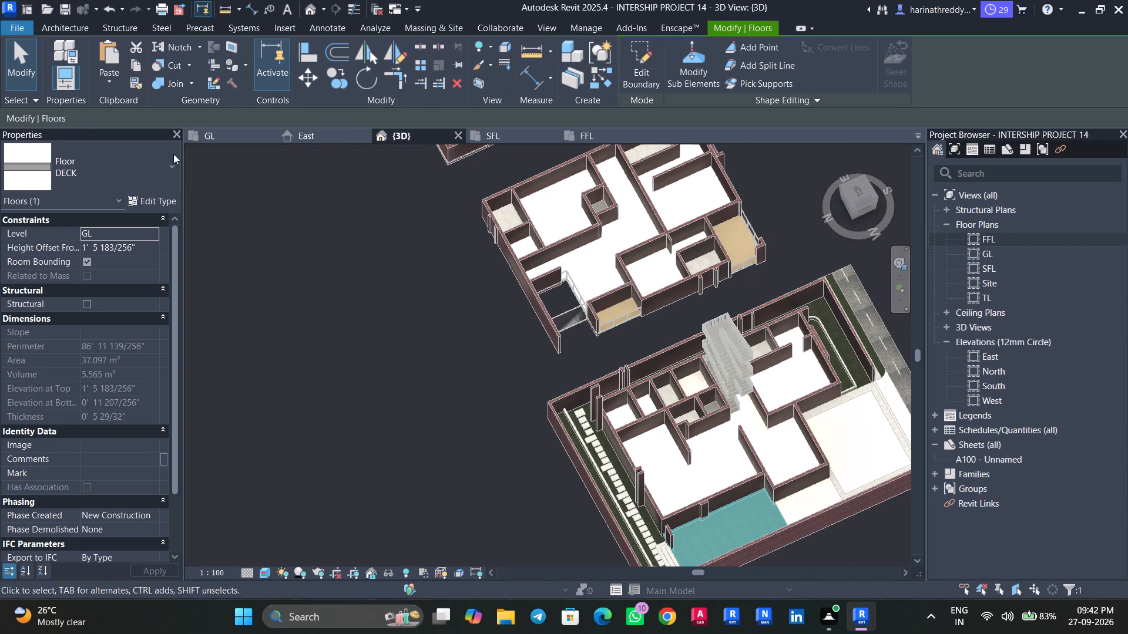
click(158, 155)
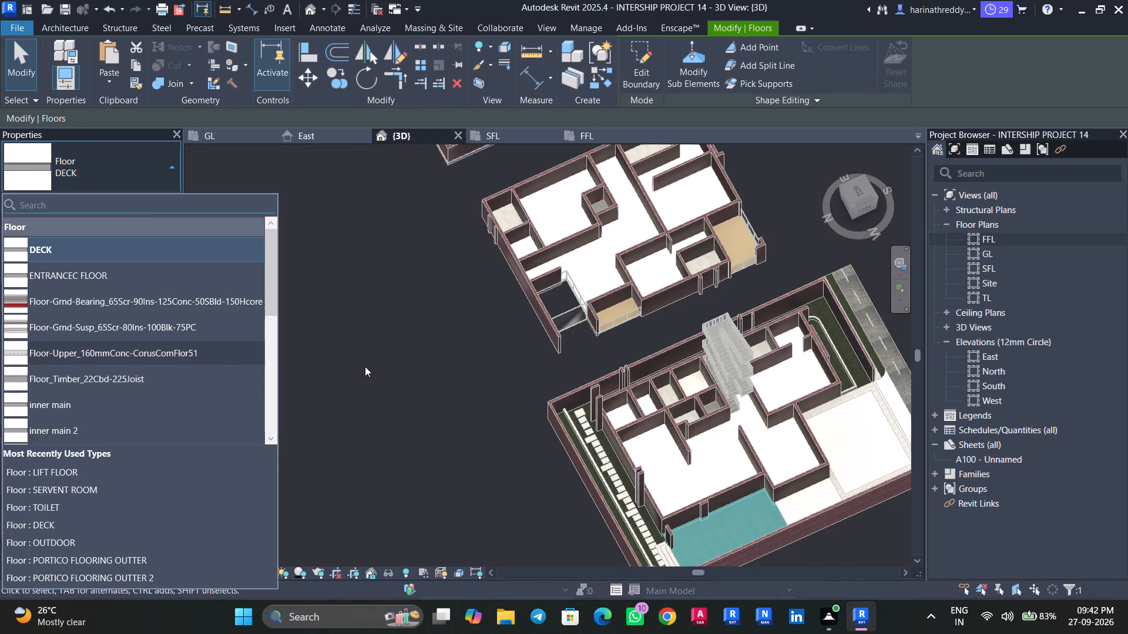
middle_drag(384, 383, 177, 322)
scroll(519, 474, down, 1)
scroll(519, 474, up, 2)
scroll(667, 500, up, 4)
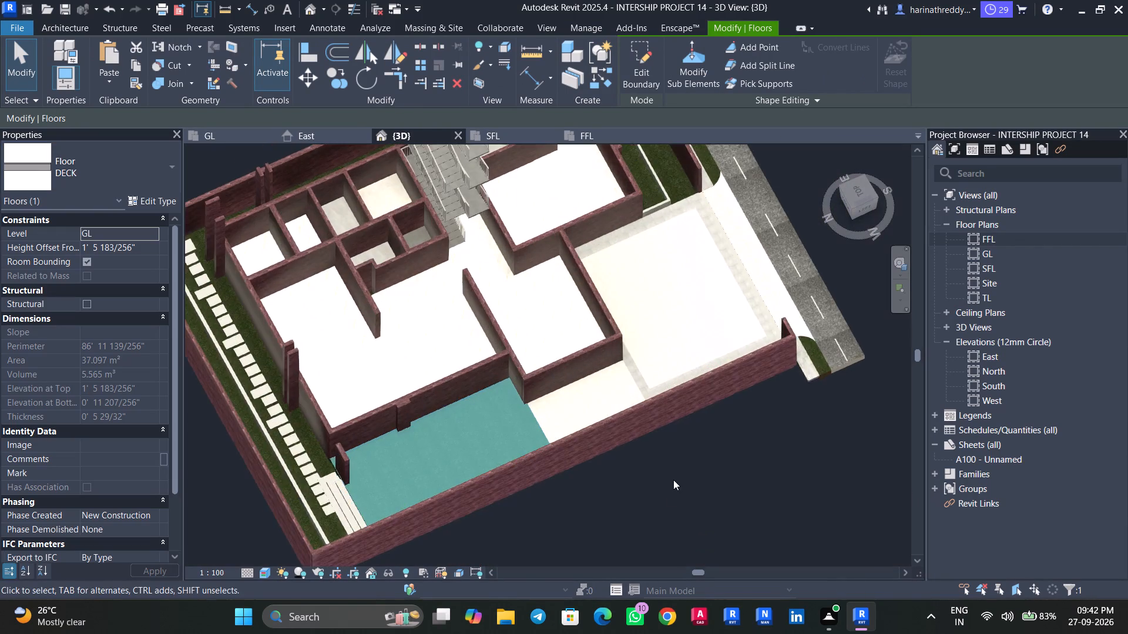
middle_drag(663, 477, 549, 499)
shift+middle_drag(549, 497, 357, 313)
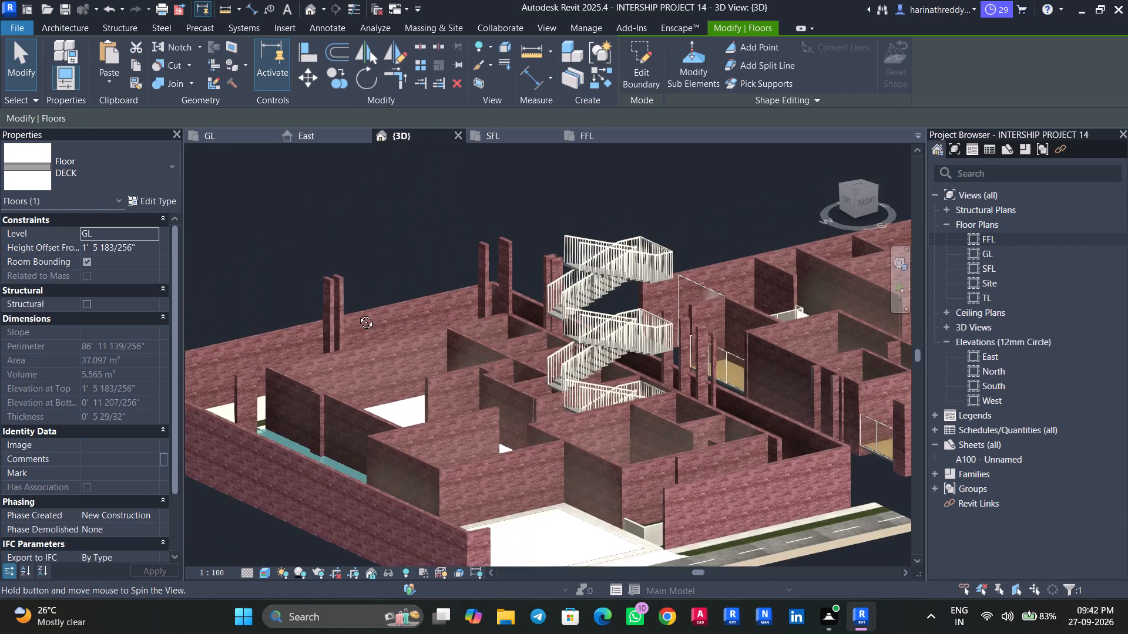
shift+middle_drag(357, 313, 345, 322)
click(135, 194)
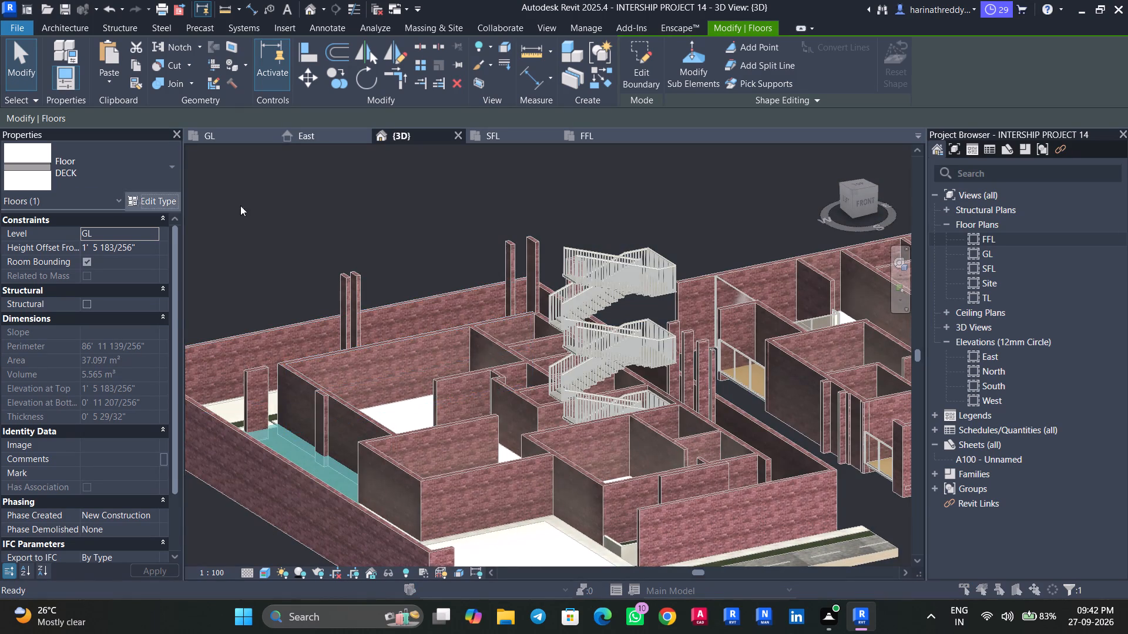
click(615, 184)
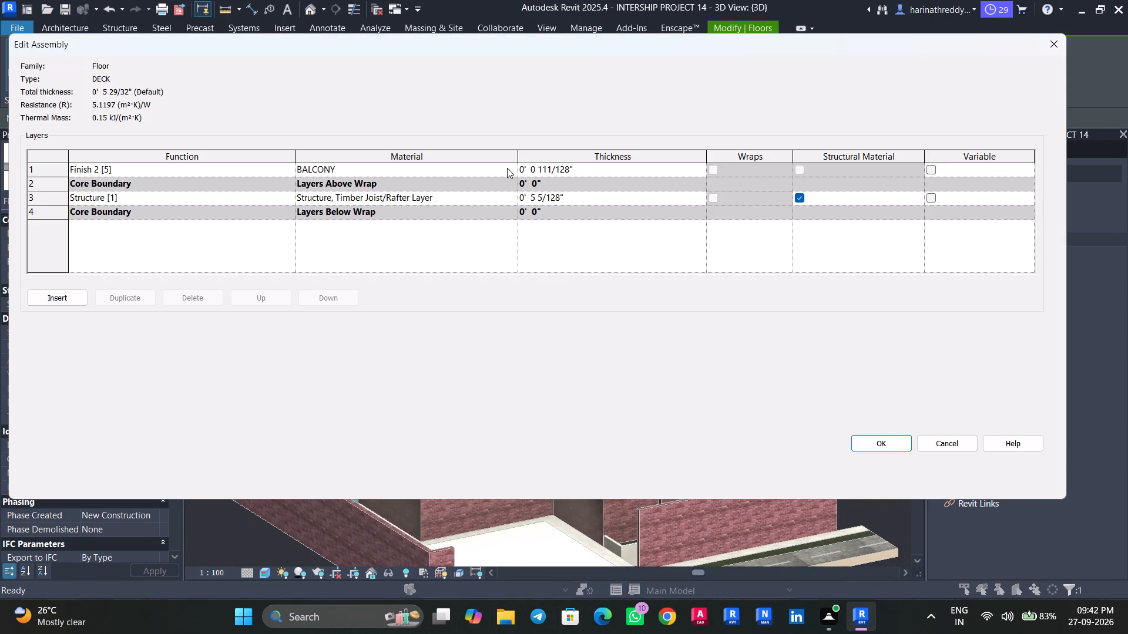
click(507, 168)
click(515, 170)
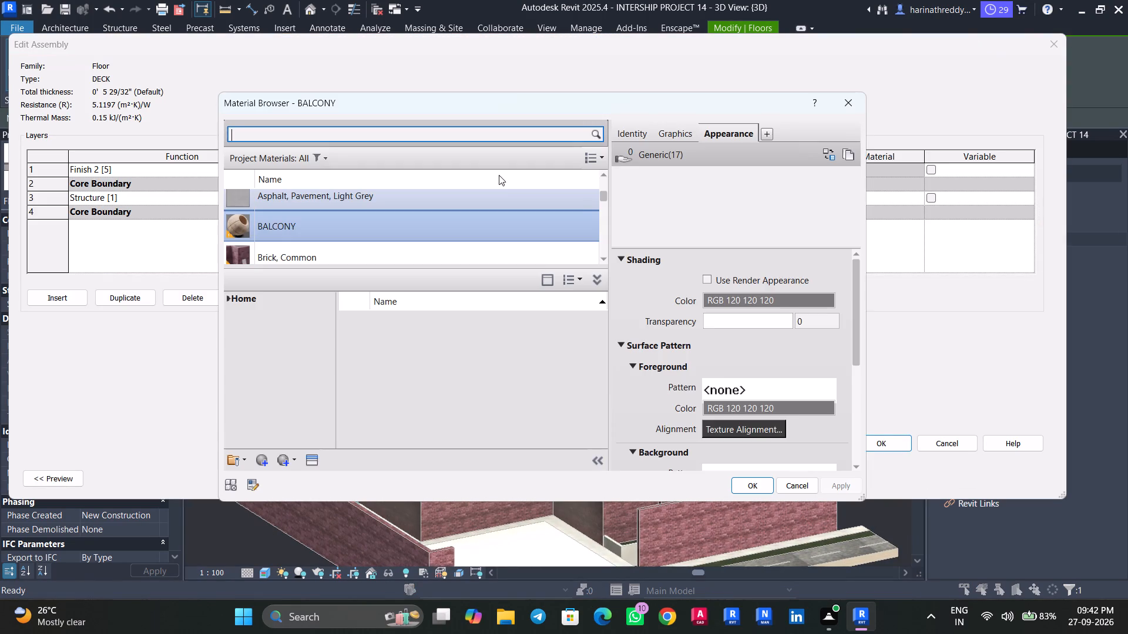
click(754, 484)
click(872, 439)
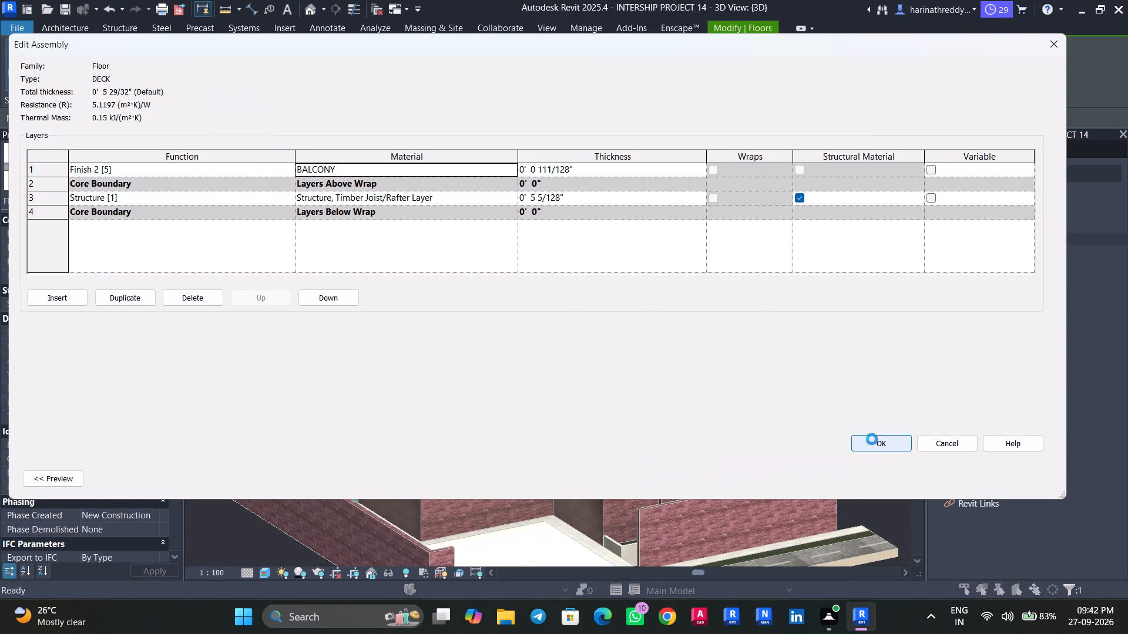
click(1012, 475)
click(888, 474)
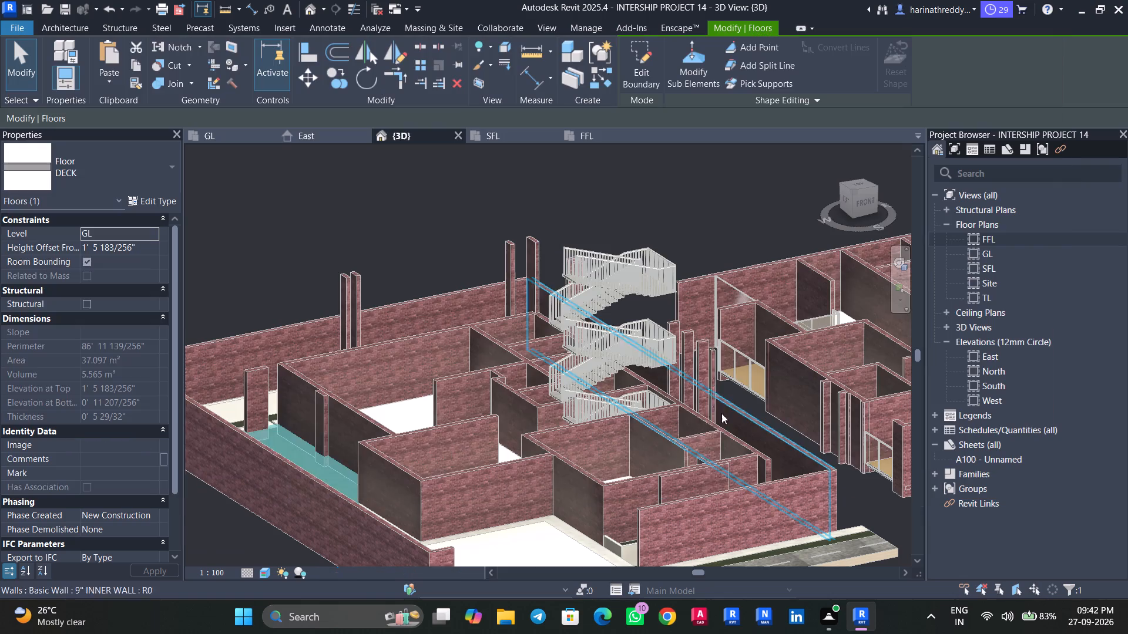
key(Escape)
Inspect the textures of the deck, interior rooms, staircase area and portico floors in the 3D view.
shift+middle_drag(313, 392, 288, 569)
shift+scroll(290, 569, up, 9)
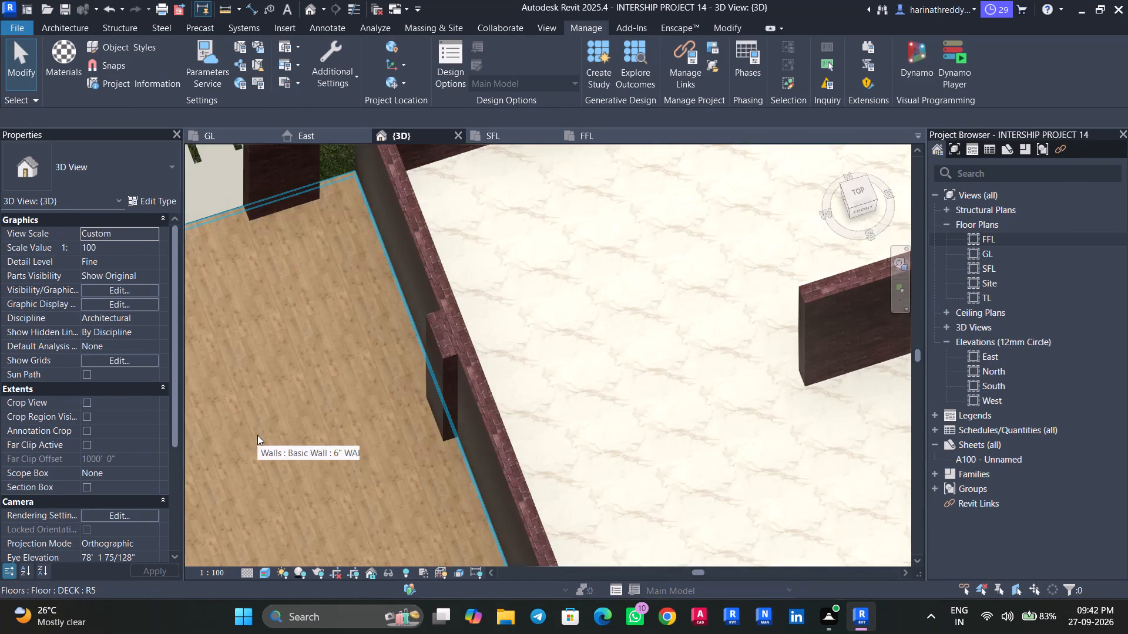
scroll(257, 435, up, 4)
scroll(257, 435, down, 11)
shift+middle_drag(267, 435, 416, 409)
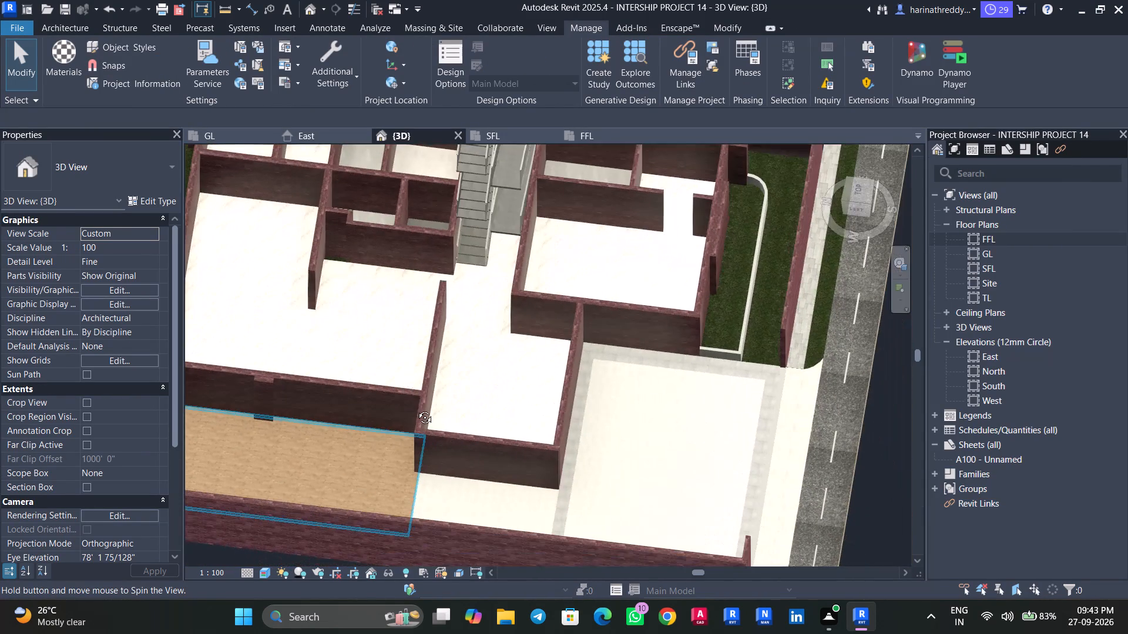
shift+middle_drag(416, 409, 419, 402)
scroll(522, 314, up, 12)
scroll(421, 402, down, 9)
middle_drag(416, 360, 398, 497)
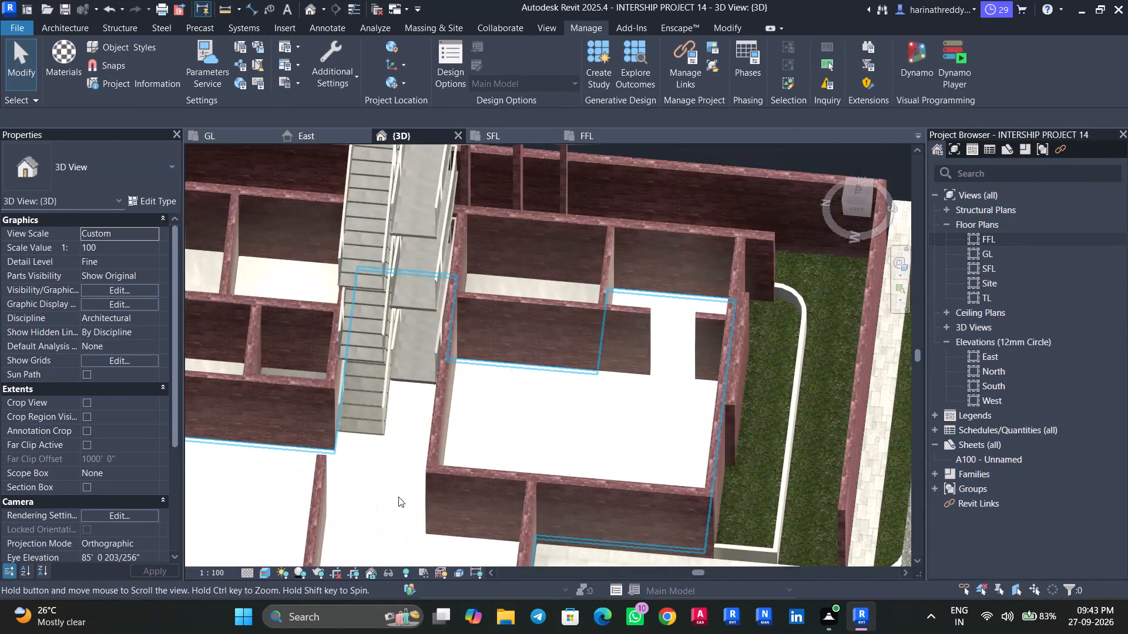
middle_drag(398, 497, 395, 518)
scroll(401, 458, down, 3)
shift+middle_drag(332, 479, 368, 596)
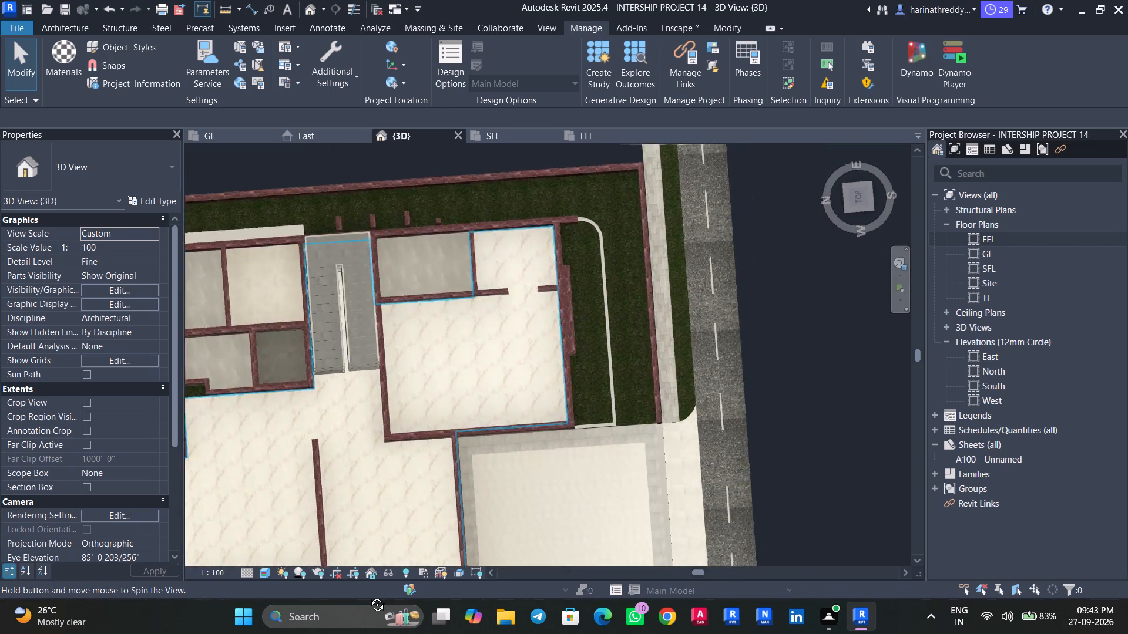
shift+middle_drag(368, 596, 398, 454)
scroll(533, 480, up, 5)
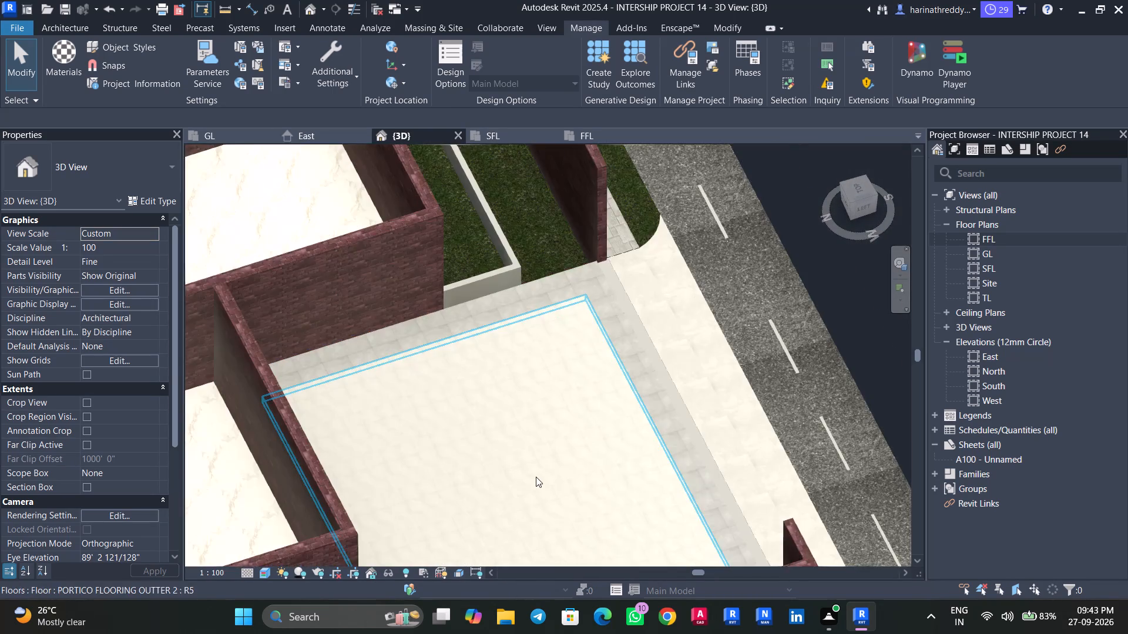
scroll(536, 477, up, 1)
middle_drag(536, 477, 427, 554)
Examine the paved strip and planting bed in front of Bed Room-1 on the GL floor plan's reference image.
click(211, 130)
scroll(436, 346, down, 1)
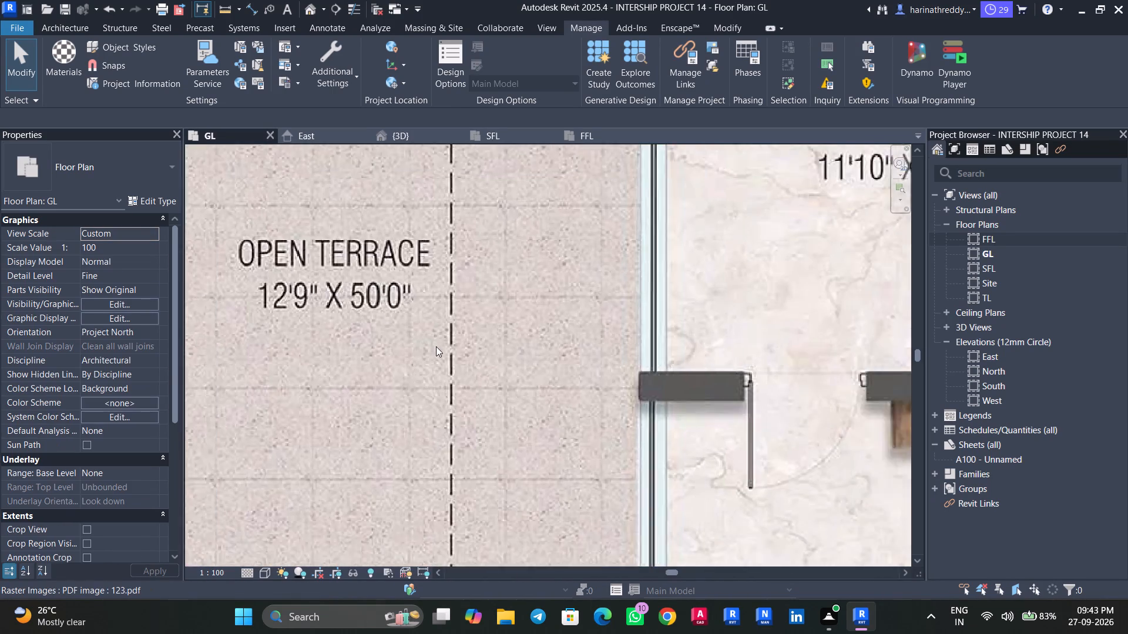
scroll(436, 346, down, 15)
middle_drag(445, 346, 728, 332)
middle_drag(489, 368, 498, 368)
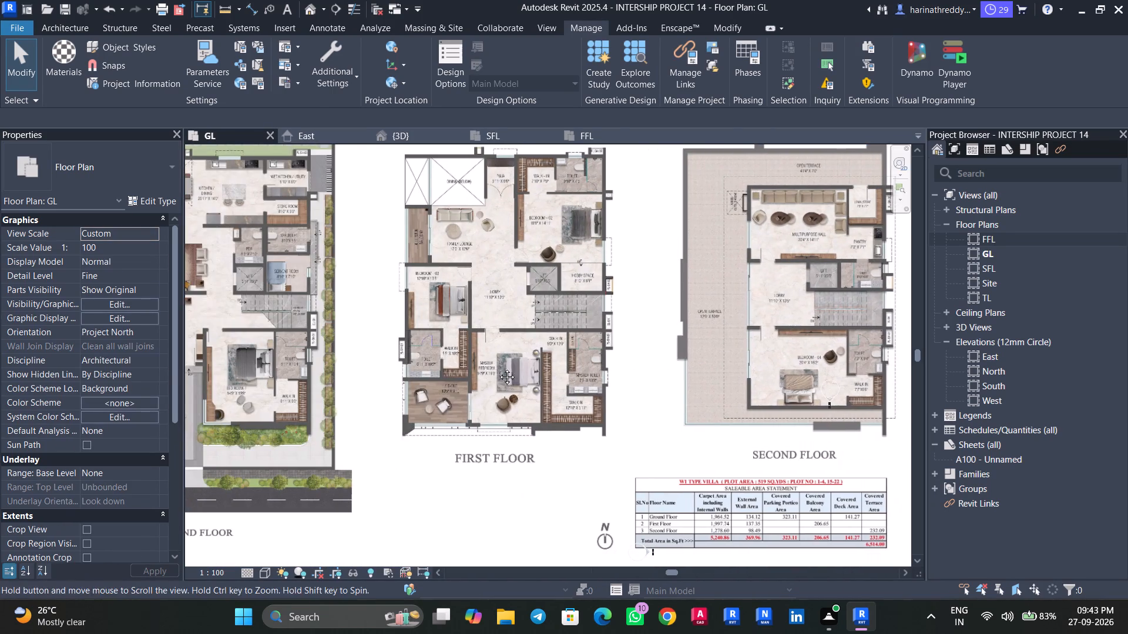
middle_drag(498, 368, 652, 378)
scroll(435, 384, up, 6)
middle_drag(449, 417, 492, 304)
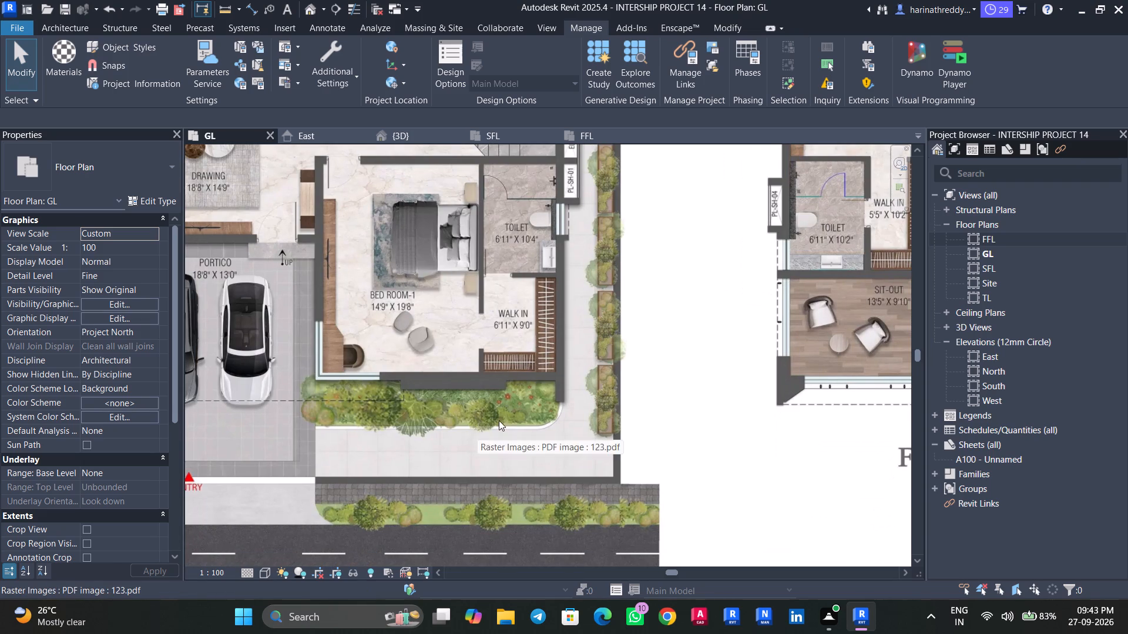
scroll(499, 420, down, 5)
scroll(489, 437, up, 7)
middle_drag(461, 443, 534, 415)
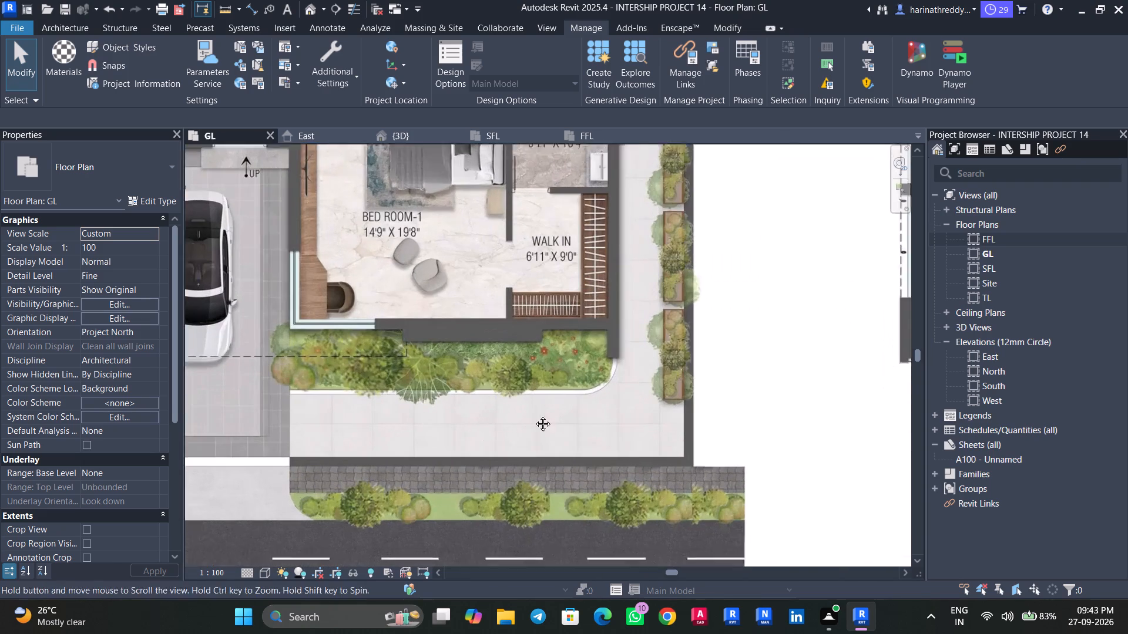
middle_drag(534, 415, 538, 414)
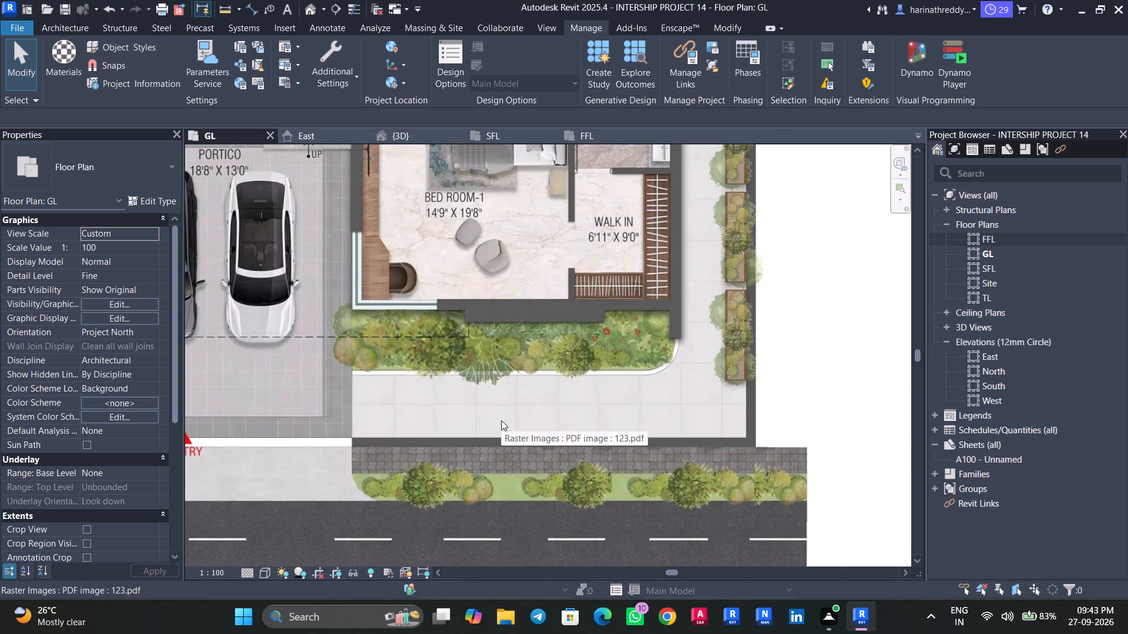
scroll(501, 420, up, 3)
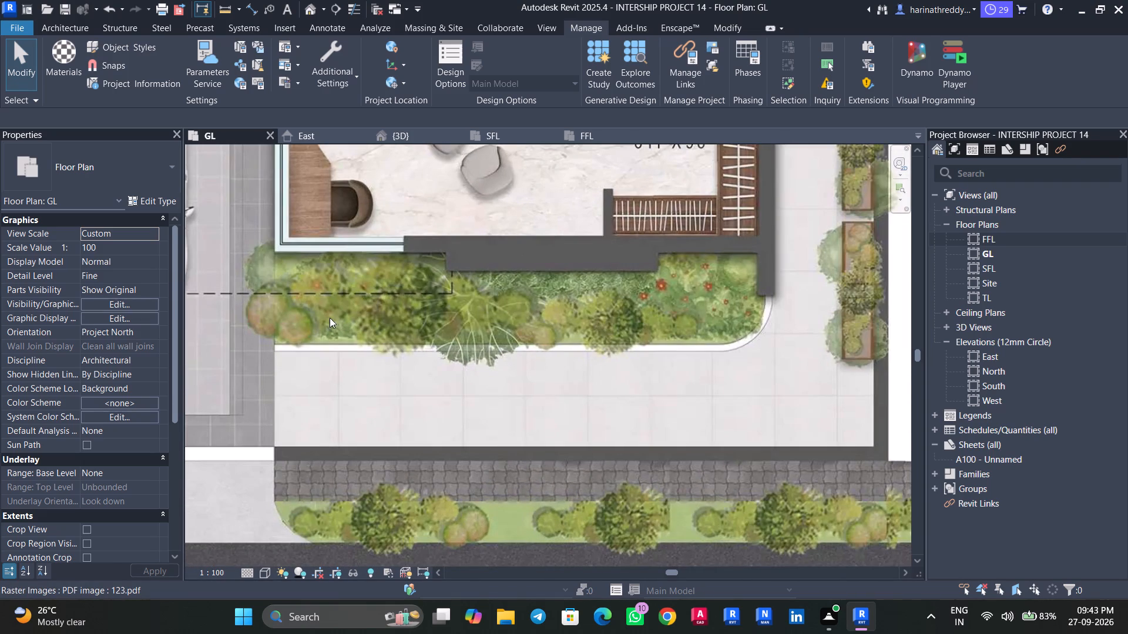
Open the boundary sketch of the ground-level OUTDOOR floor beside the Drawing room for editing.
click(75, 28)
scroll(293, 315, up, 1)
scroll(293, 316, down, 4)
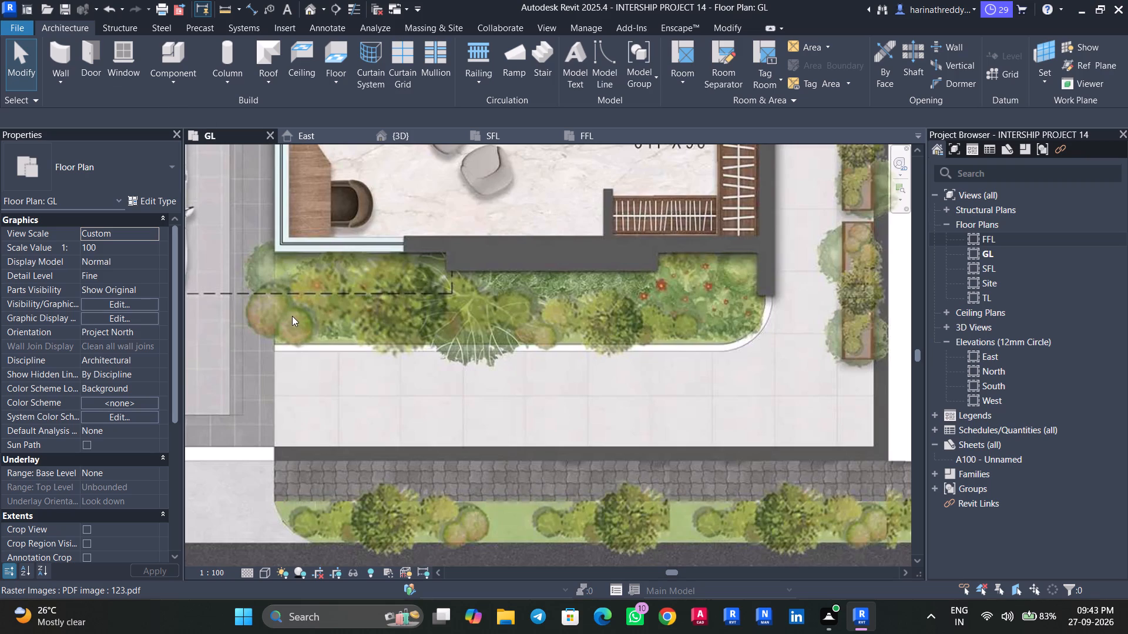
scroll(292, 316, down, 3)
middle_drag(296, 321, 454, 383)
scroll(454, 381, down, 3)
scroll(300, 262, up, 3)
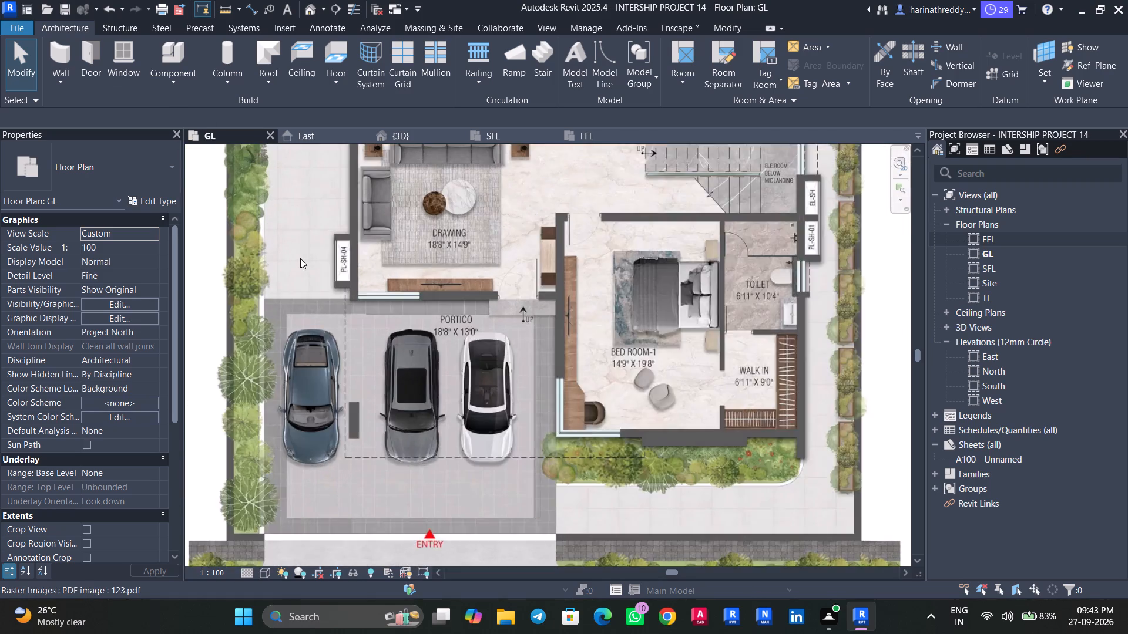
scroll(300, 258, up, 5)
middle_drag(376, 345, 227, 248)
scroll(279, 342, down, 1)
scroll(278, 337, up, 1)
scroll(279, 338, down, 1)
middle_drag(281, 340, 393, 480)
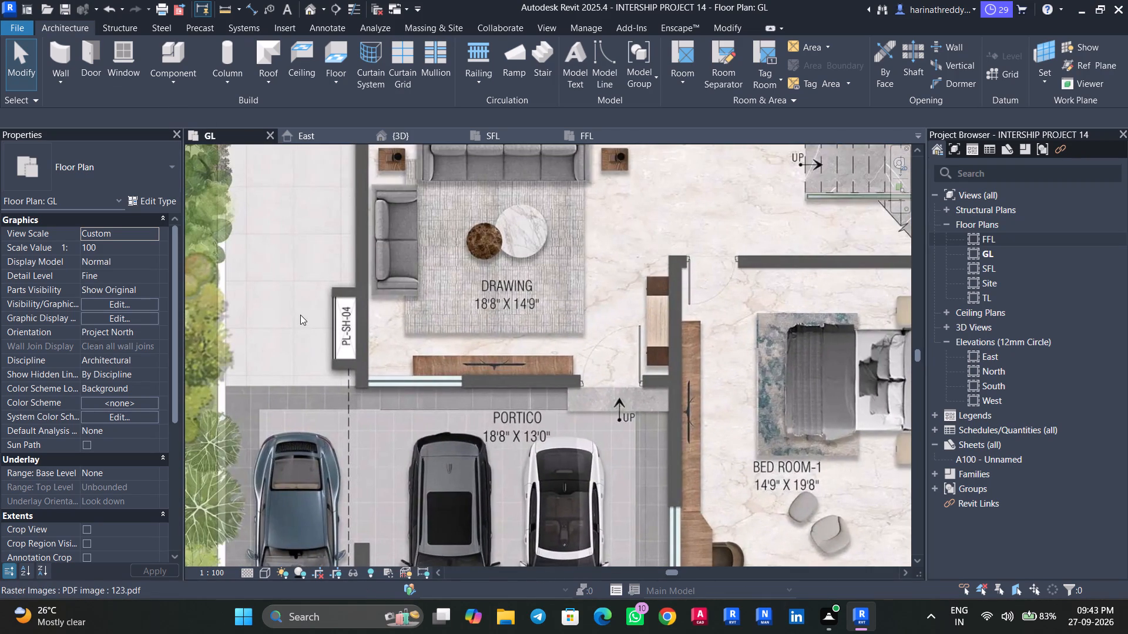
key(Tab)
click(300, 315)
scroll(300, 315, down, 7)
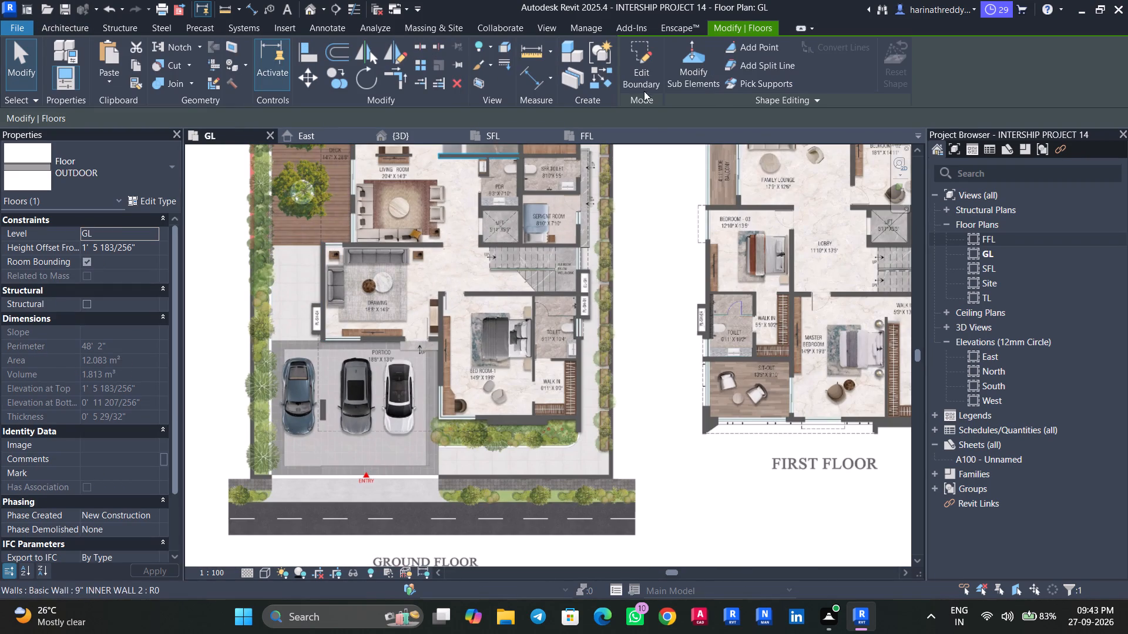
click(643, 73)
Draw a rectangular boundary over the side passage, from the wall corner by the Wet Kitchen/Utility to the inner corner of the front boundary wall.
middle_drag(478, 401, 508, 542)
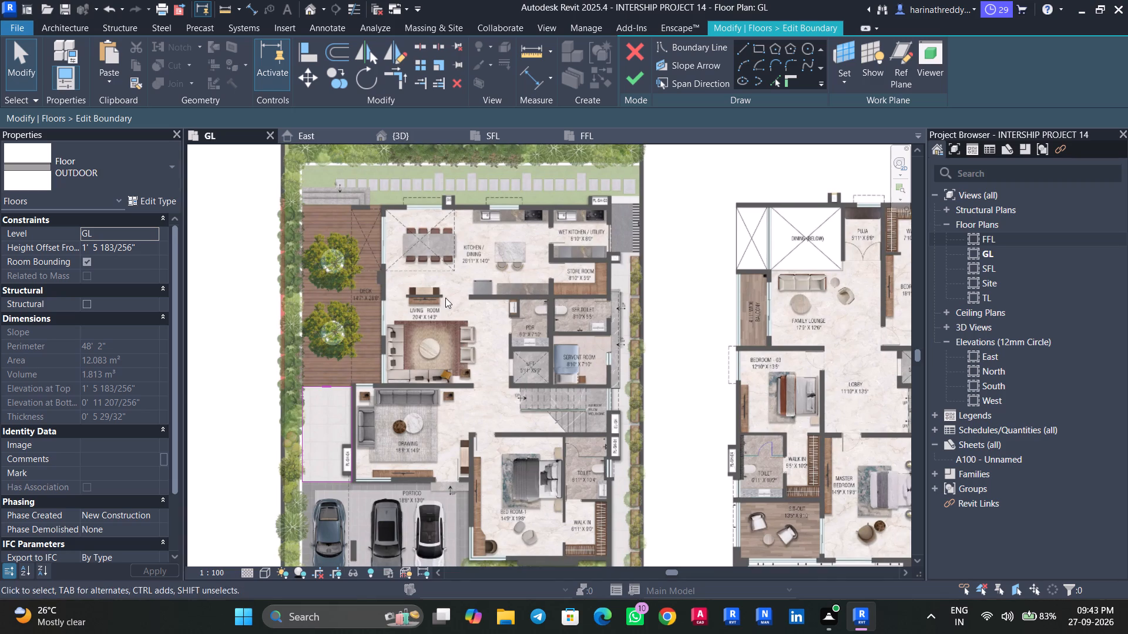
middle_drag(447, 306, 454, 377)
scroll(653, 386, up, 11)
scroll(582, 379, up, 1)
scroll(582, 379, down, 1)
scroll(582, 379, up, 1)
scroll(582, 379, down, 3)
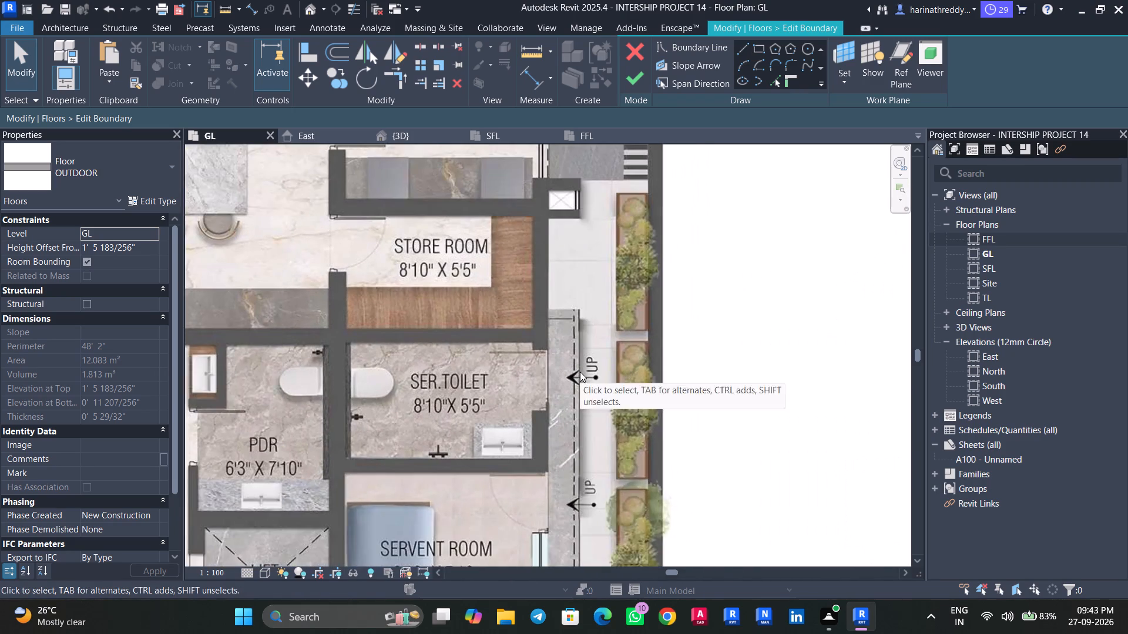
middle_drag(580, 374, 562, 450)
click(766, 47)
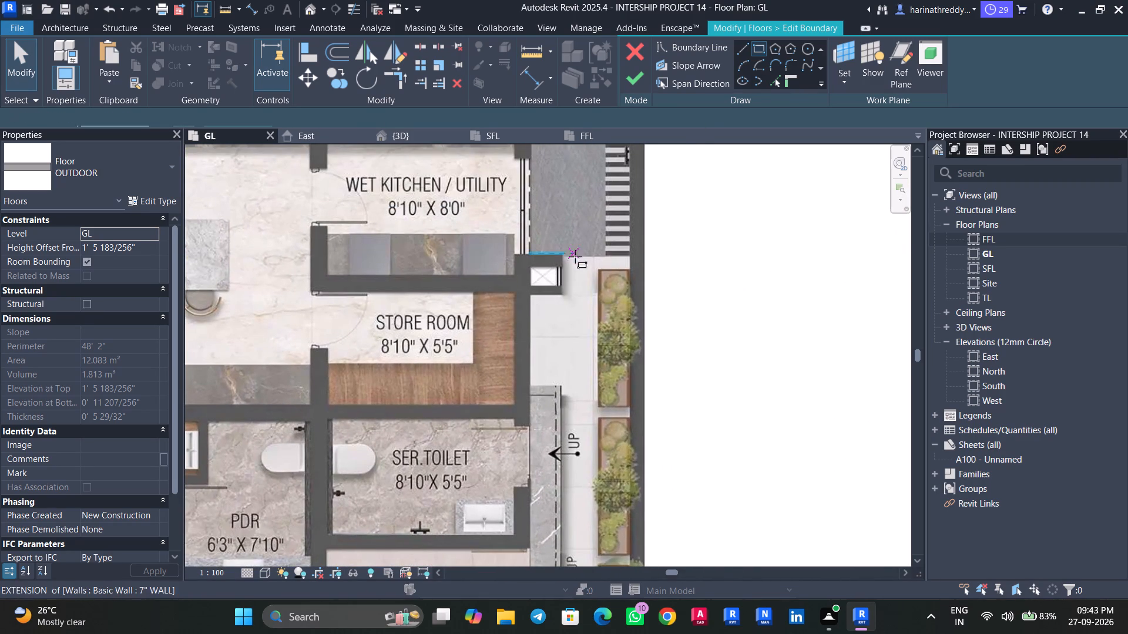
scroll(599, 261, up, 6)
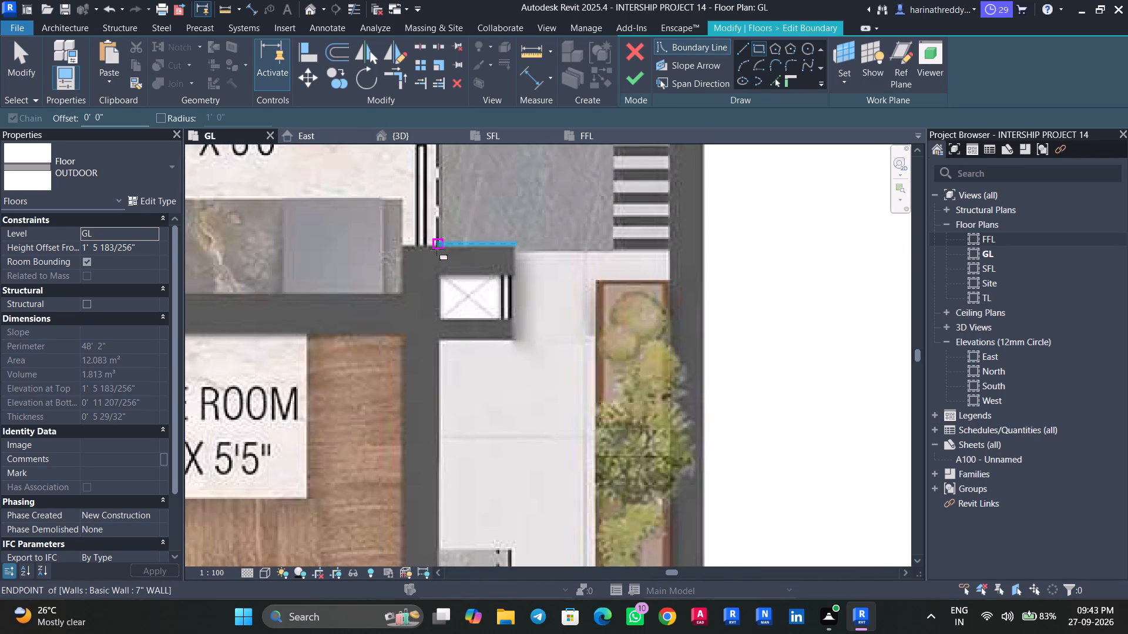
click(437, 249)
scroll(560, 382, down, 9)
middle_drag(583, 430, 565, 151)
middle_drag(560, 433, 576, 221)
middle_drag(588, 433, 587, 231)
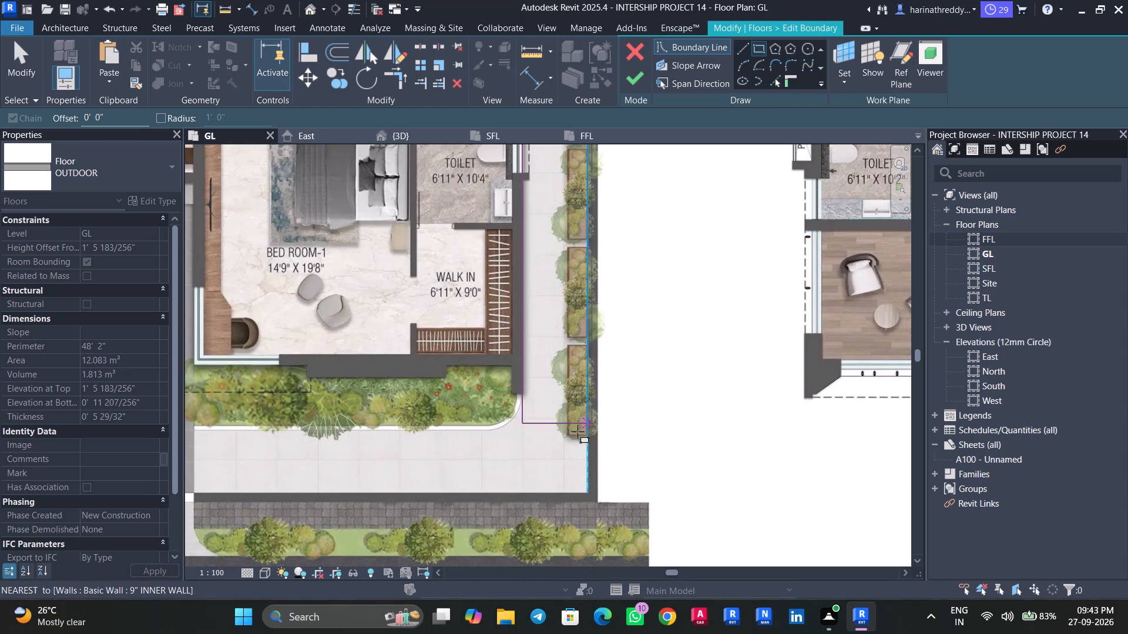
scroll(565, 453, up, 4)
click(602, 522)
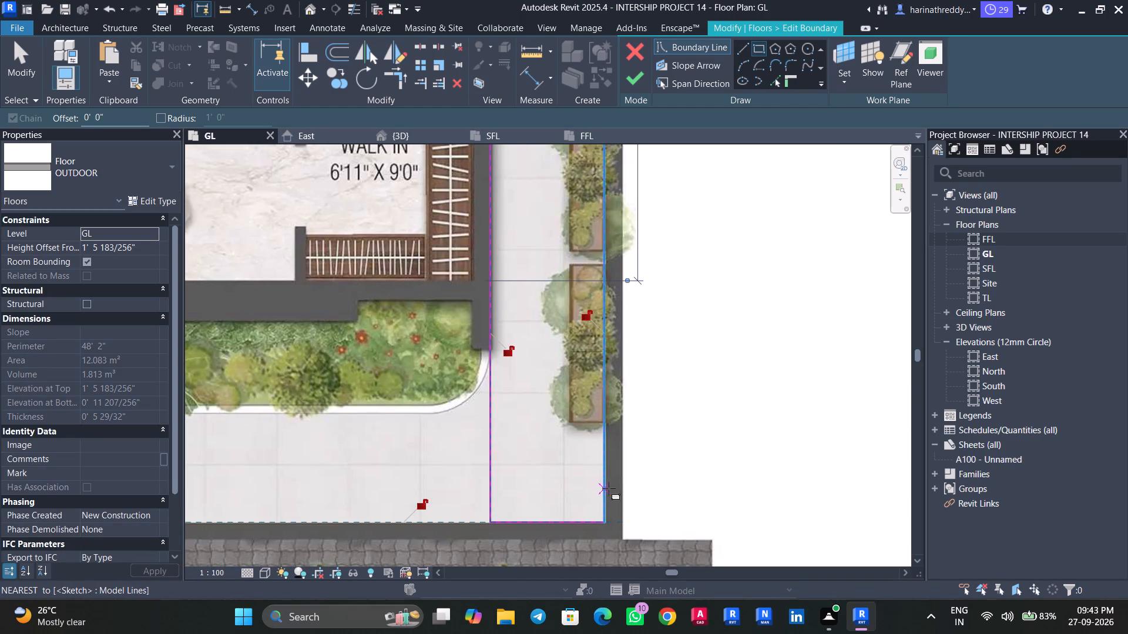
key(Escape)
key(Escape)
Shift the side passage rectangle's short edge near the Wet Kitchen/Utility slightly toward the store room shaft.
scroll(577, 394, down, 8)
scroll(576, 391, up, 1)
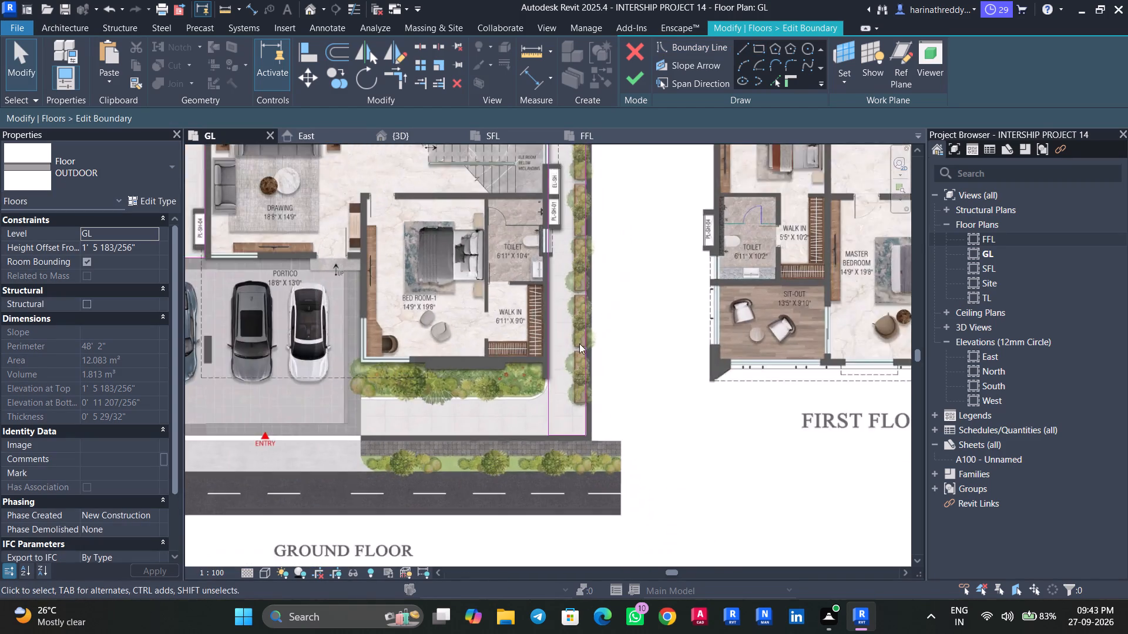
middle_drag(581, 338, 585, 527)
scroll(569, 372, up, 1)
middle_drag(571, 369, 578, 492)
scroll(582, 278, down, 1)
middle_drag(577, 301, 565, 416)
scroll(558, 295, up, 9)
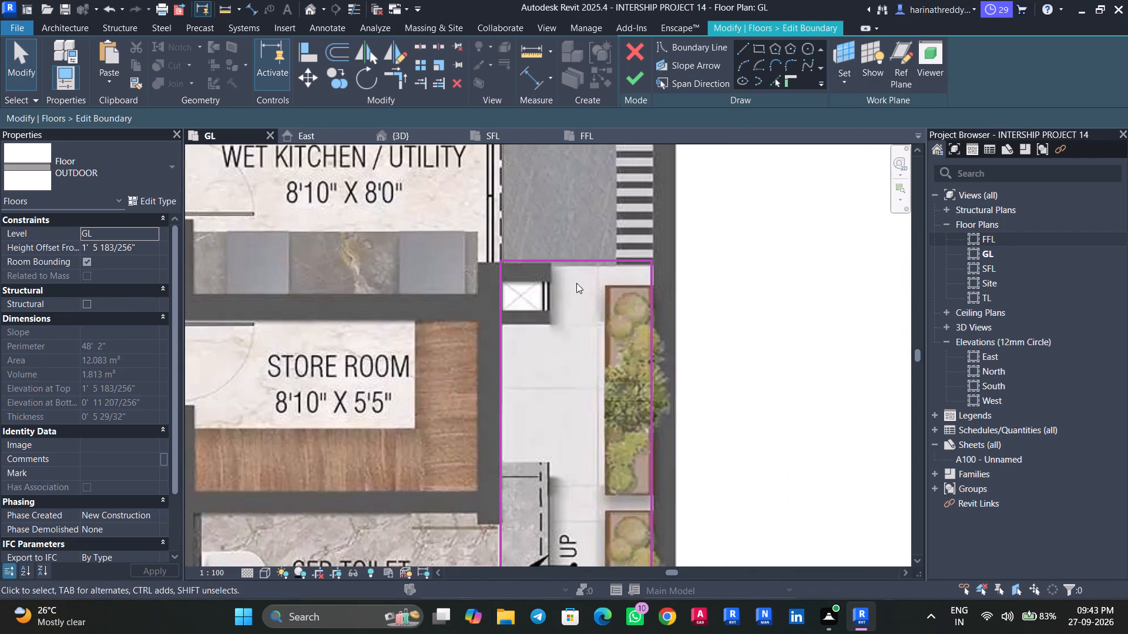
click(579, 262)
scroll(579, 261, up, 4)
drag(582, 257, 586, 281)
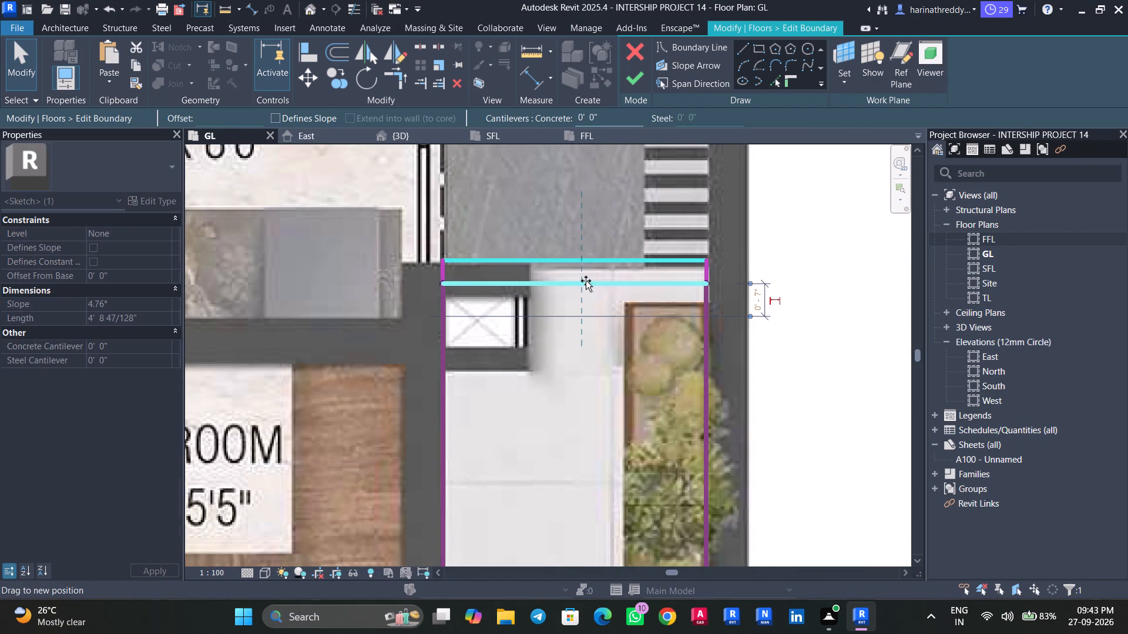
drag(586, 281, 585, 267)
key(Escape)
Draw a rectangular boundary about 23'8" by 4'6" over the front paving, from the portico edge to the side passage rectangle.
scroll(592, 331, down, 13)
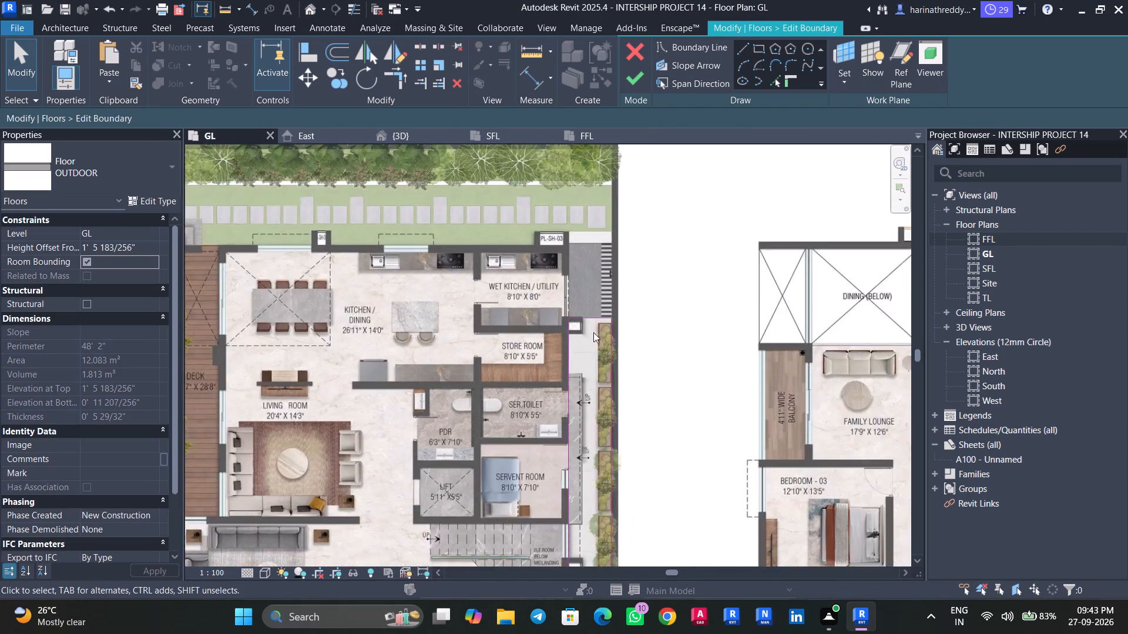
scroll(593, 332, down, 1)
middle_drag(597, 385, 650, 278)
scroll(643, 288, up, 1)
middle_drag(618, 415, 672, 198)
middle_drag(593, 424, 644, 234)
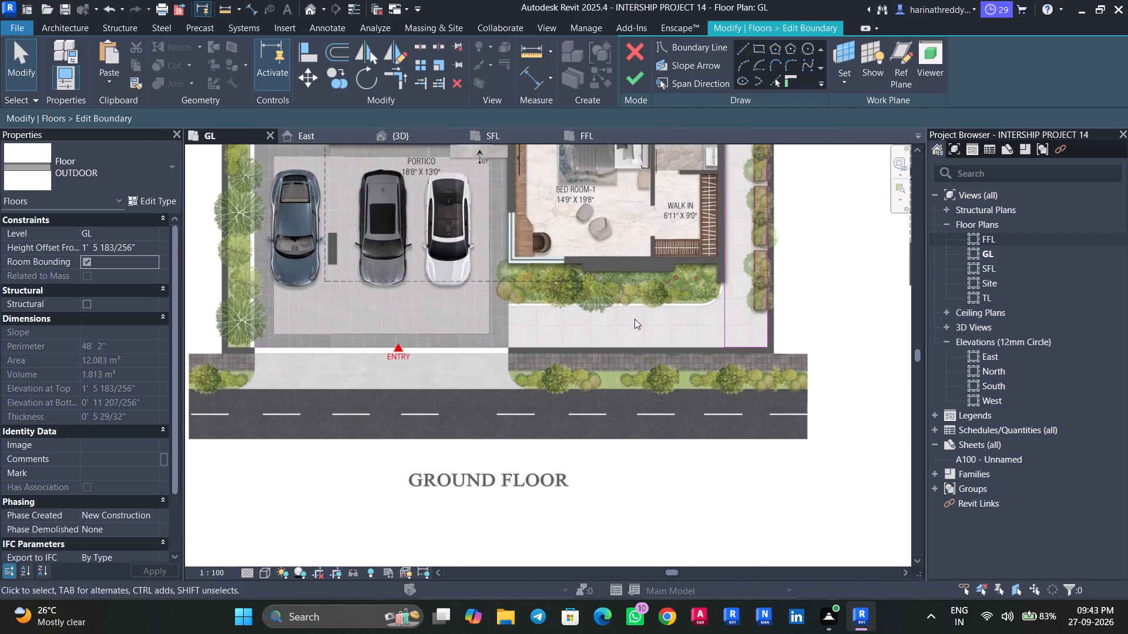
scroll(646, 366, up, 4)
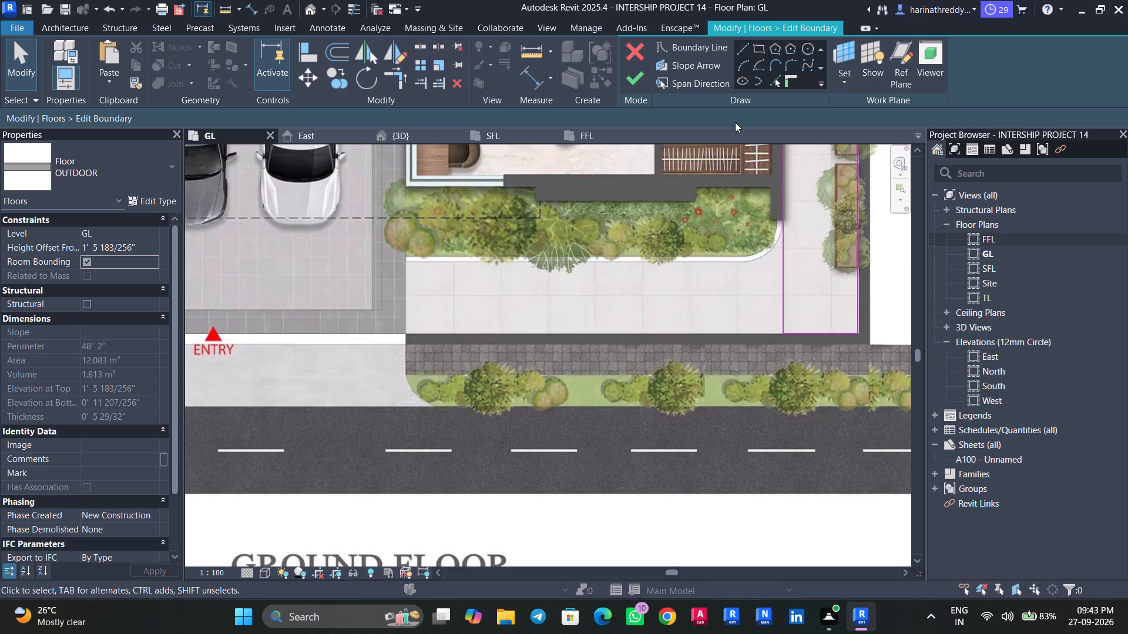
click(759, 47)
scroll(494, 283, up, 5)
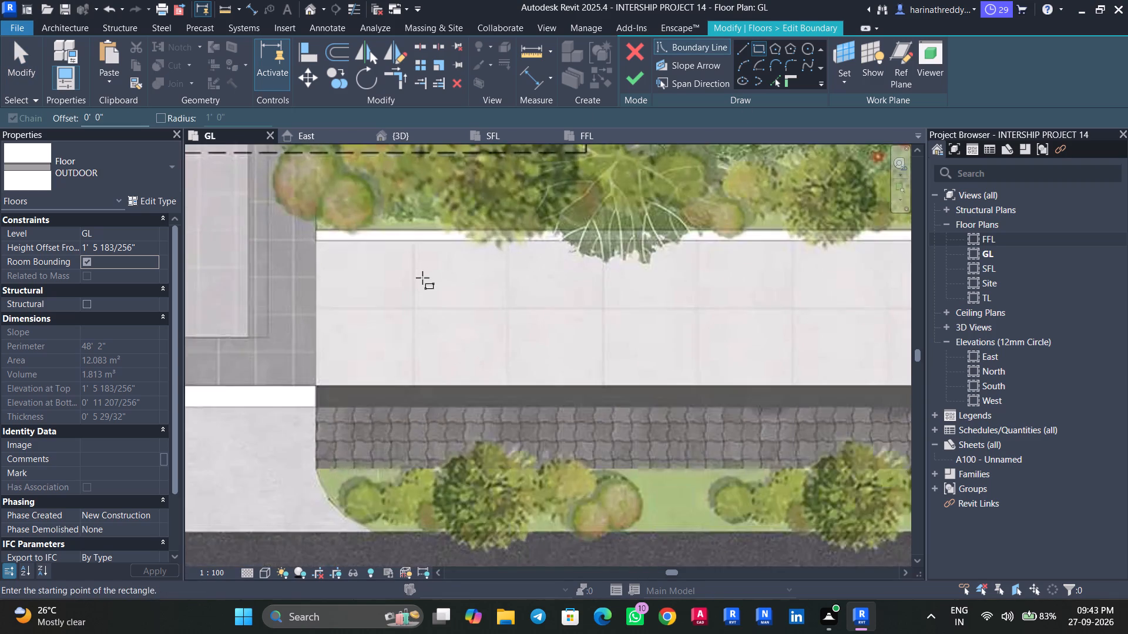
scroll(422, 278, up, 1)
middle_drag(437, 285, 552, 328)
scroll(383, 287, up, 3)
click(436, 272)
scroll(578, 399, up, 1)
scroll(578, 399, down, 5)
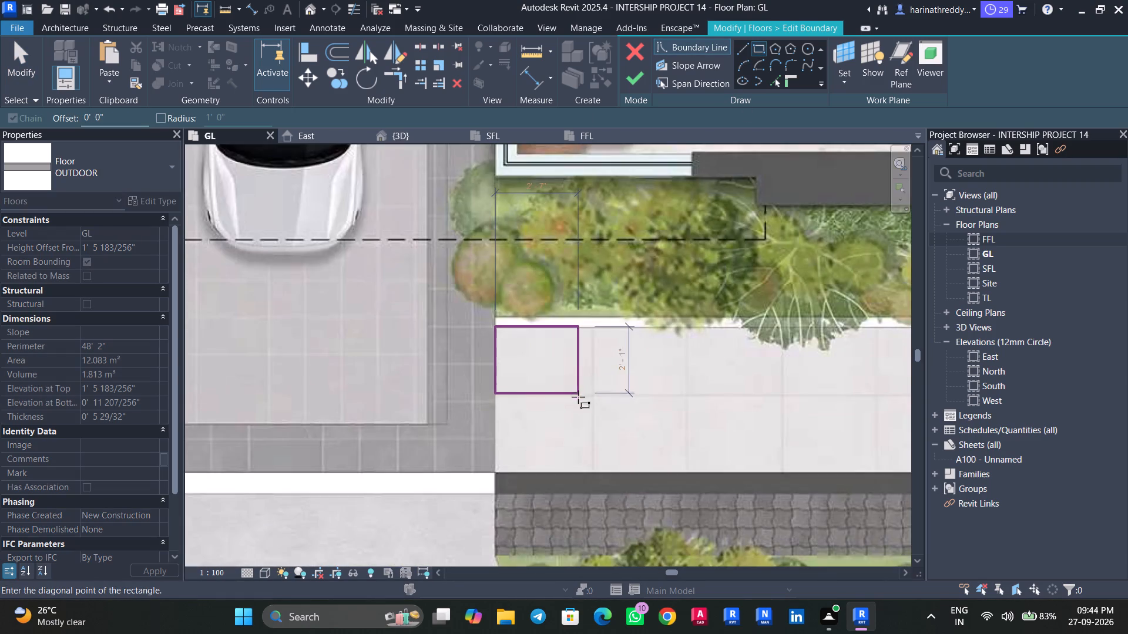
middle_drag(605, 412, 427, 366)
middle_drag(753, 425, 418, 391)
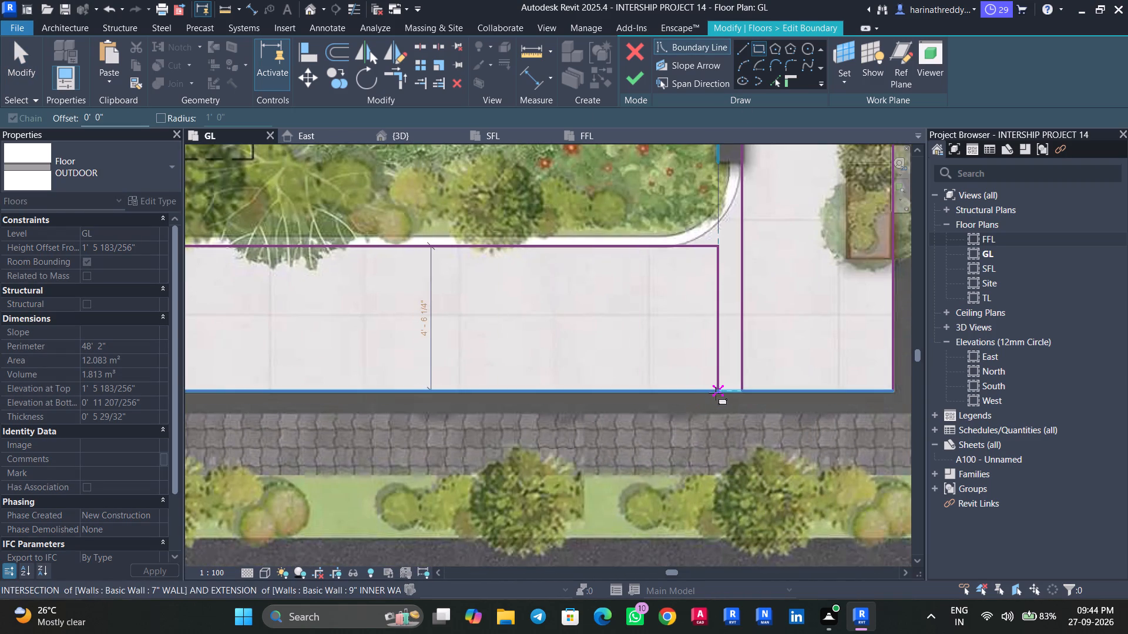
click(737, 392)
key(Escape)
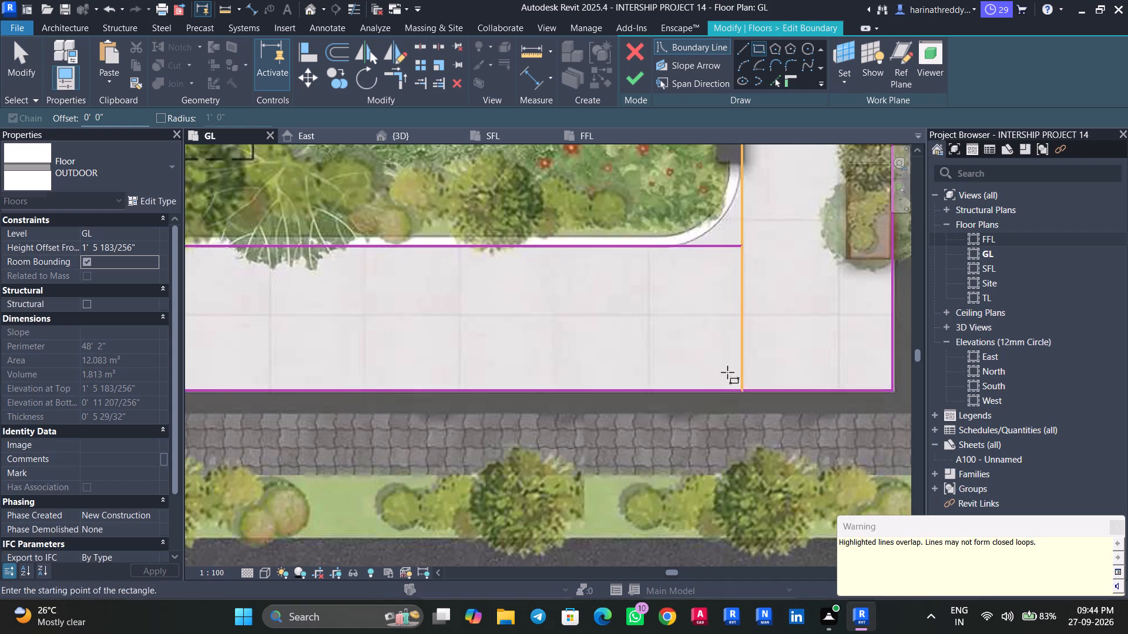
key(Escape)
key(Escape)
Merge the two rectangles into one L-shaped boundary by trimming their shared corners and deleting the leftover dividing line.
middle_drag(763, 245, 750, 349)
key(t)
key(r)
click(734, 304)
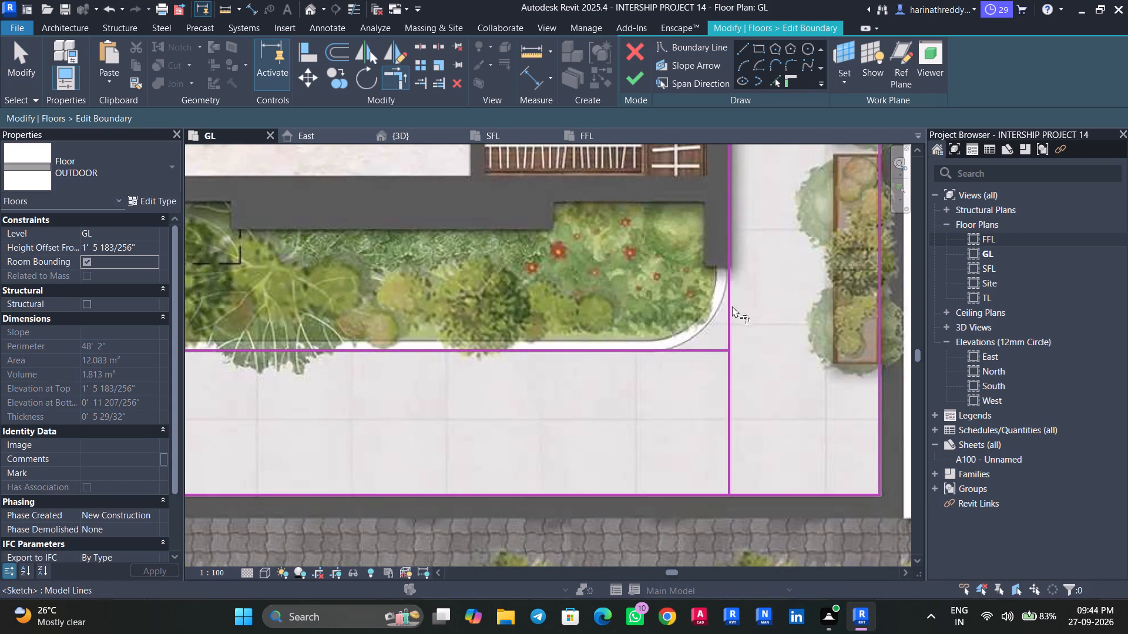
click(681, 346)
click(777, 496)
click(709, 496)
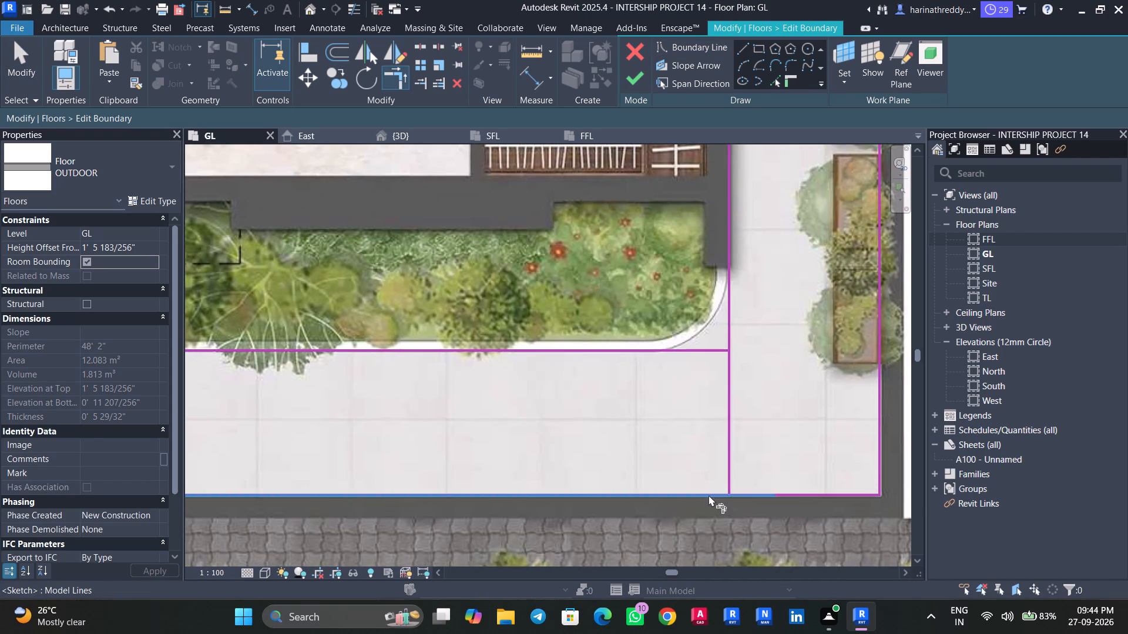
key(Escape)
key(Escape)
click(731, 460)
key(Delete)
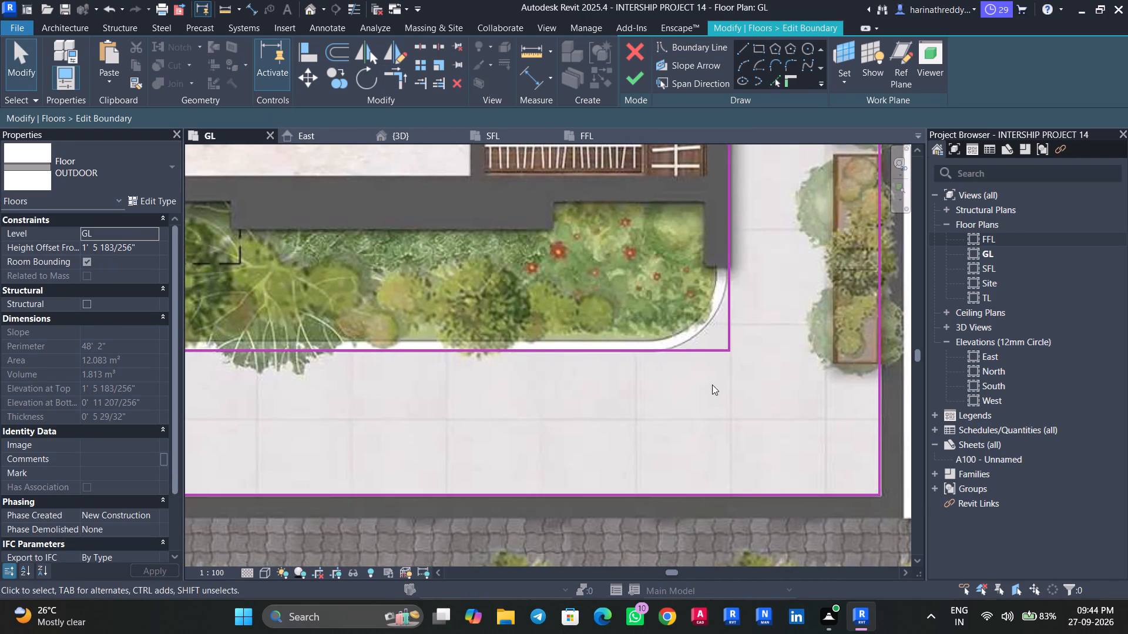
Shorten the two boundary lines meeting at the planting bed's outer corner back to the ends of its curved kerb.
click(700, 352)
scroll(701, 352, up, 5)
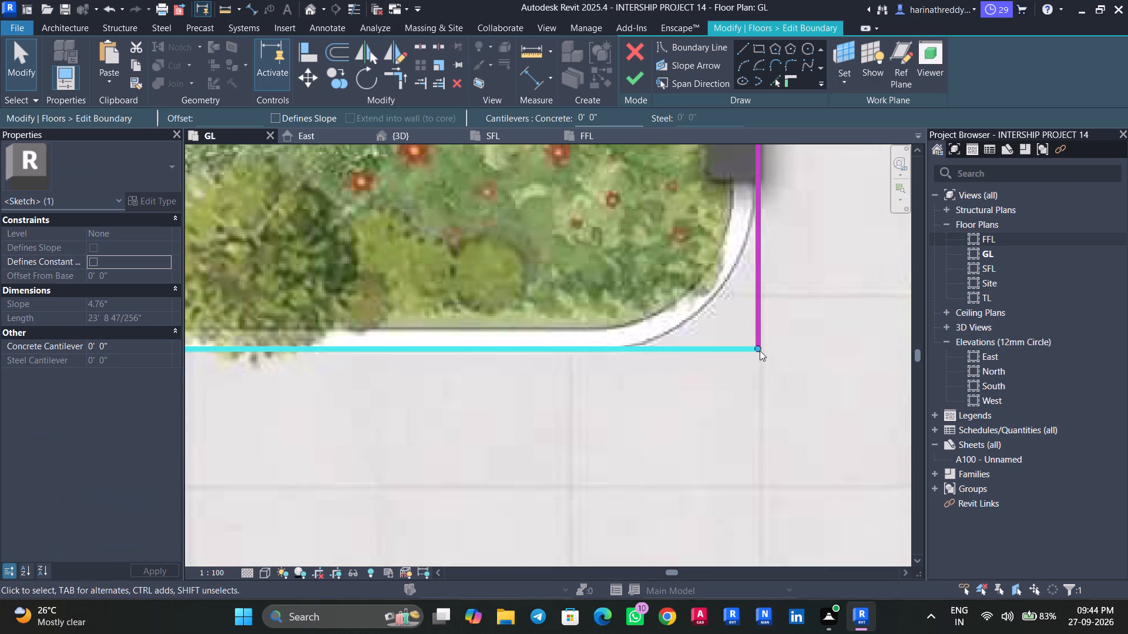
drag(760, 347, 622, 347)
key(Escape)
key(Escape)
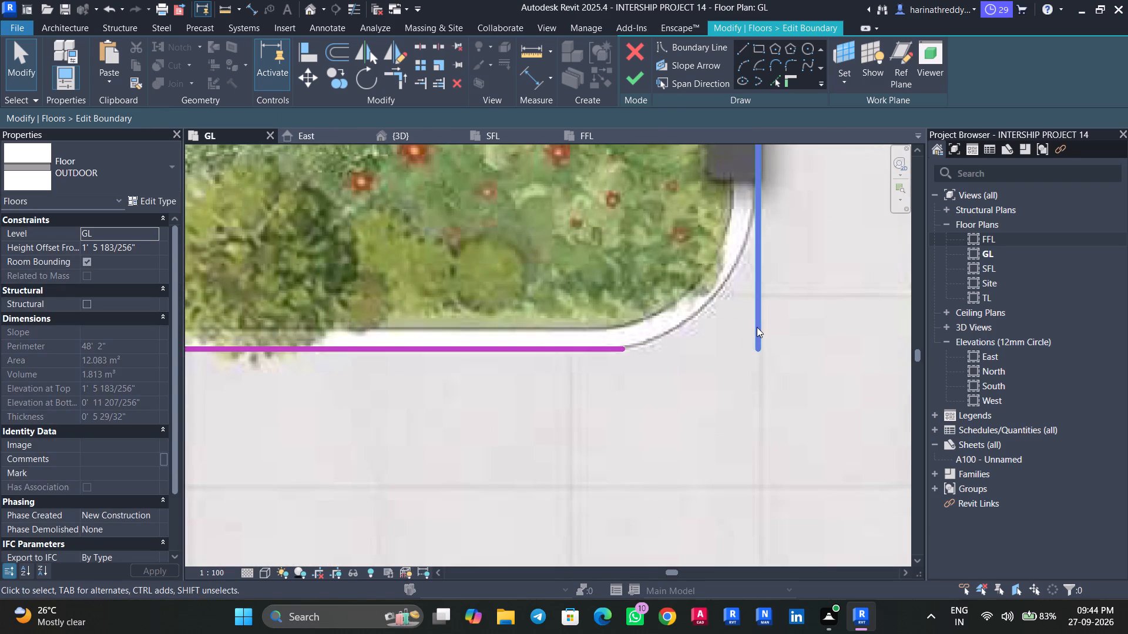
middle_drag(757, 327, 727, 445)
scroll(727, 444, up, 1)
click(727, 444)
drag(730, 470, 737, 290)
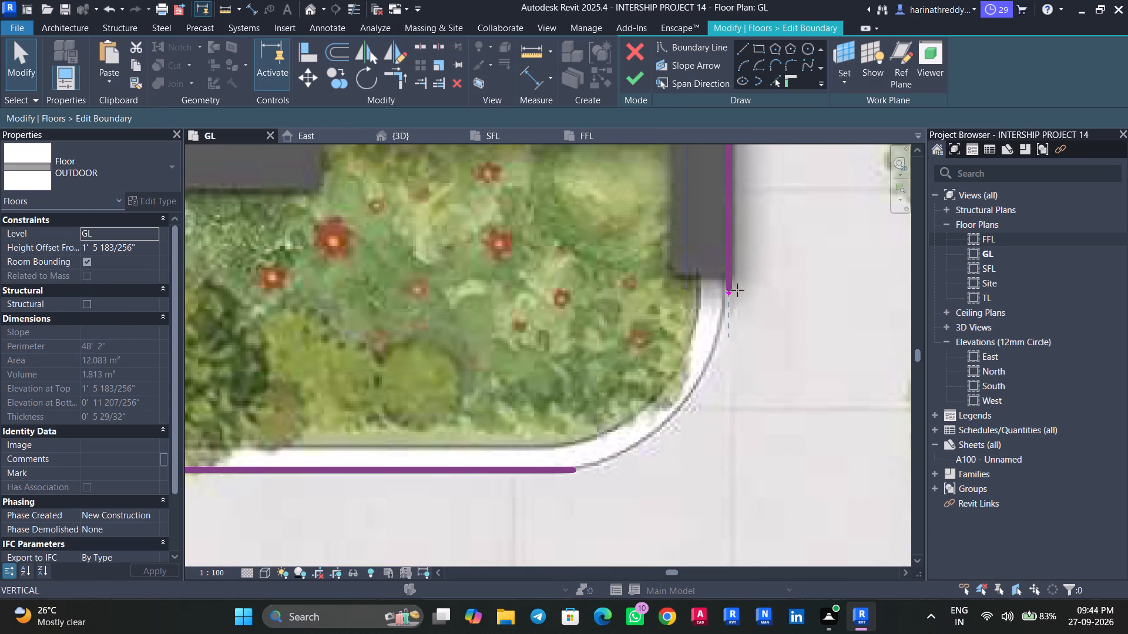
drag(737, 290, 734, 278)
key(Escape)
key(Escape)
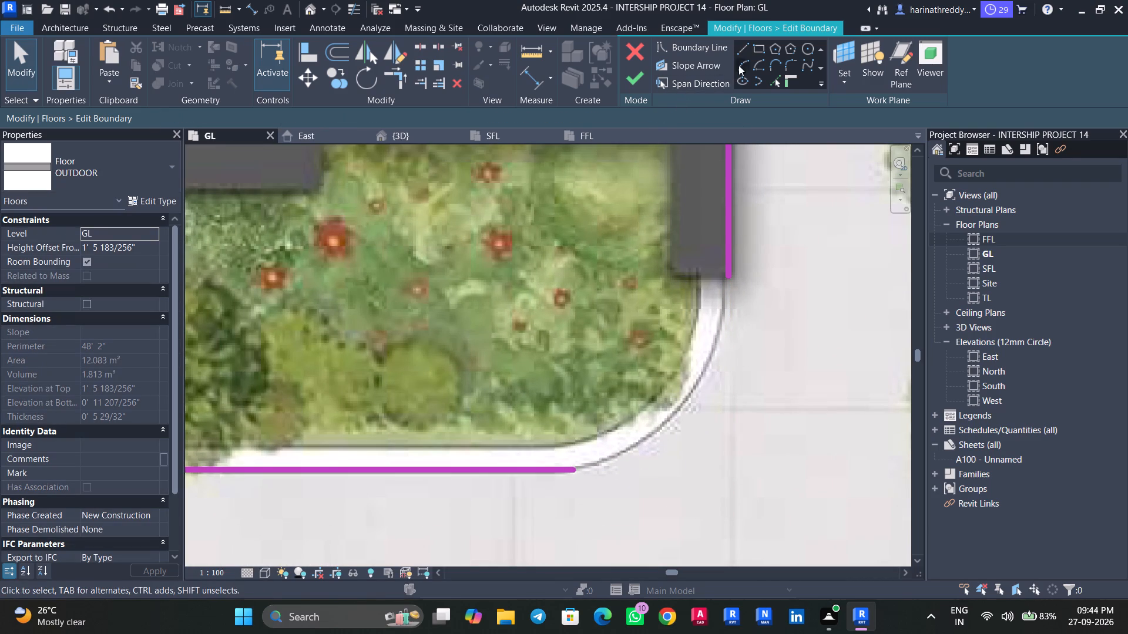
Join the two shortened boundary lines with a start-end-radius arc following the planting bed's curved kerb.
click(742, 62)
click(573, 470)
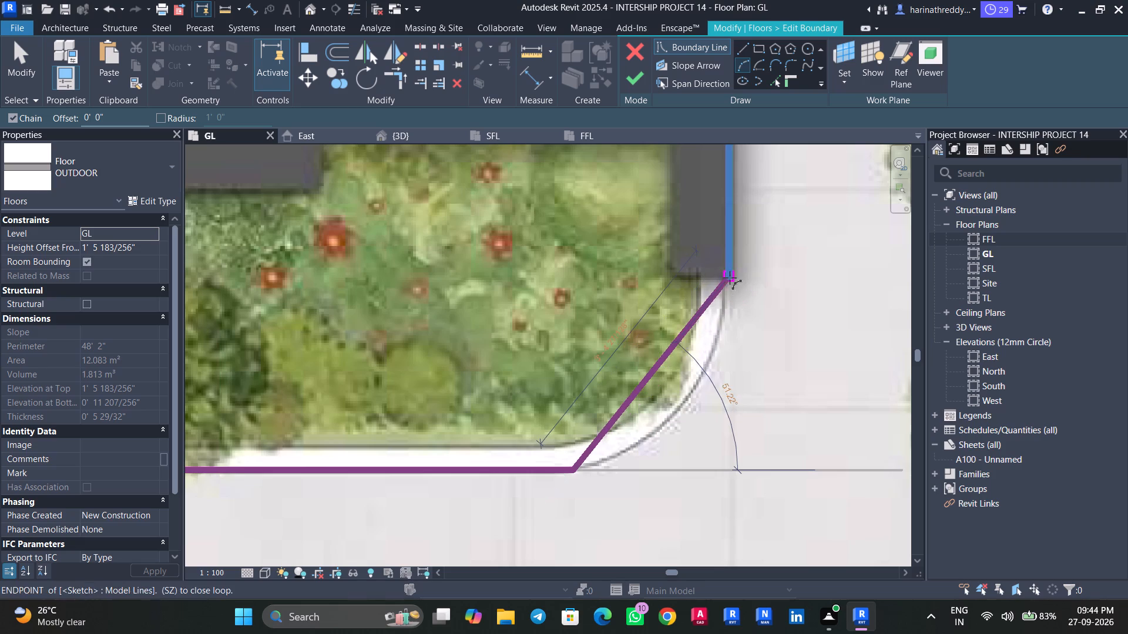
click(728, 275)
click(707, 349)
key(Escape)
key(Escape)
scroll(720, 410, down, 11)
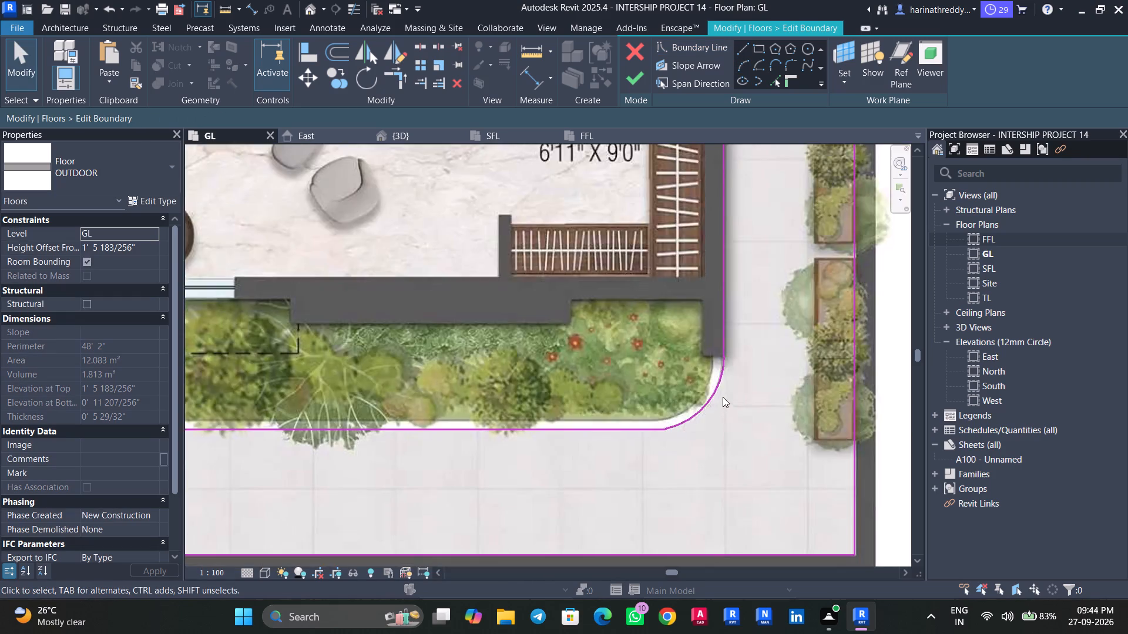
Set the OUTDOOR floor's height offset from level to 450MM and finish its boundary edit.
scroll(723, 397, down, 3)
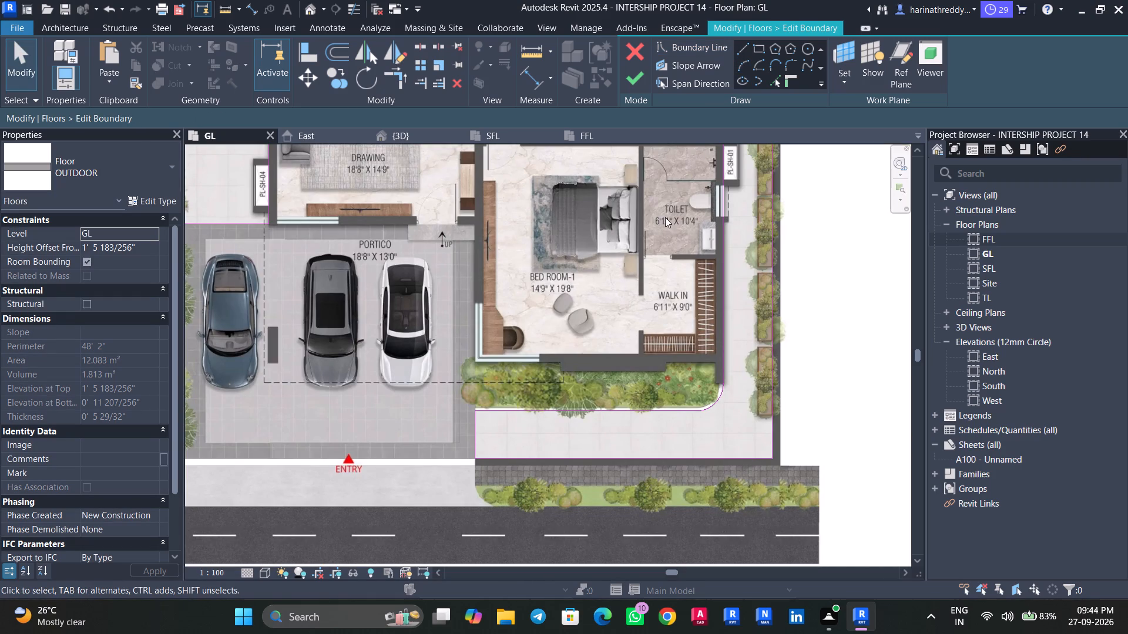
click(152, 246)
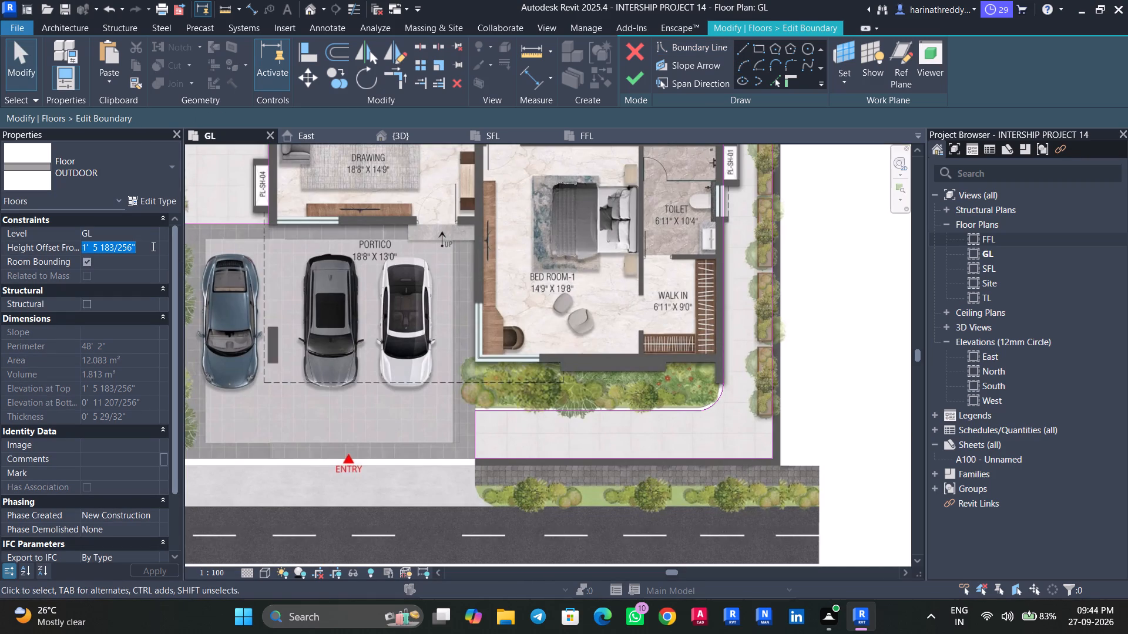
text(450MM)
key(Return)
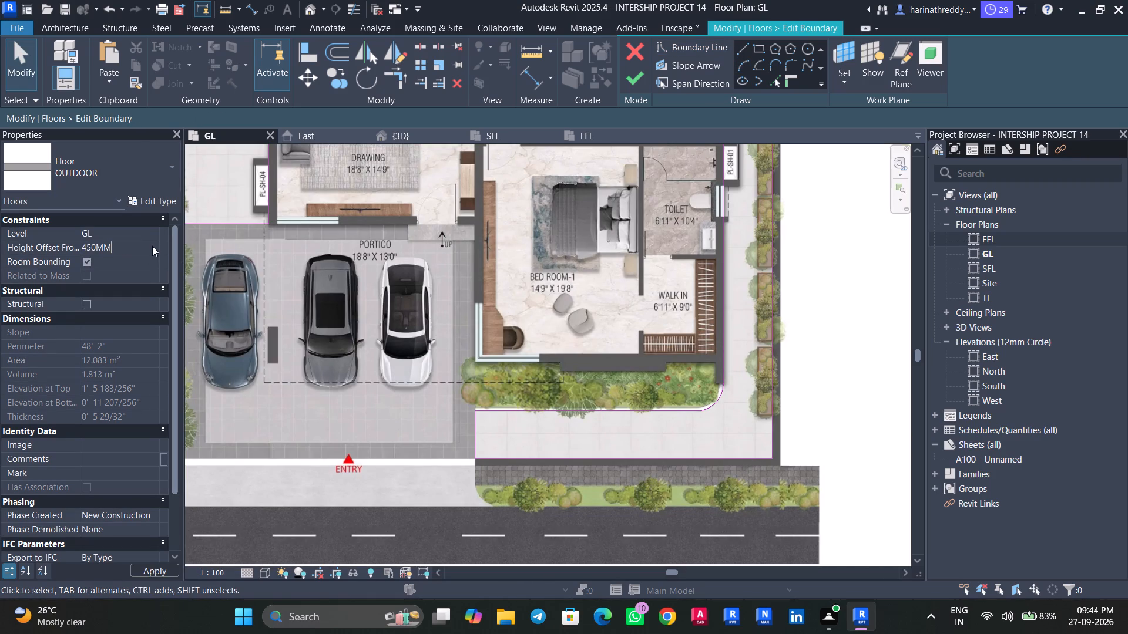
click(632, 86)
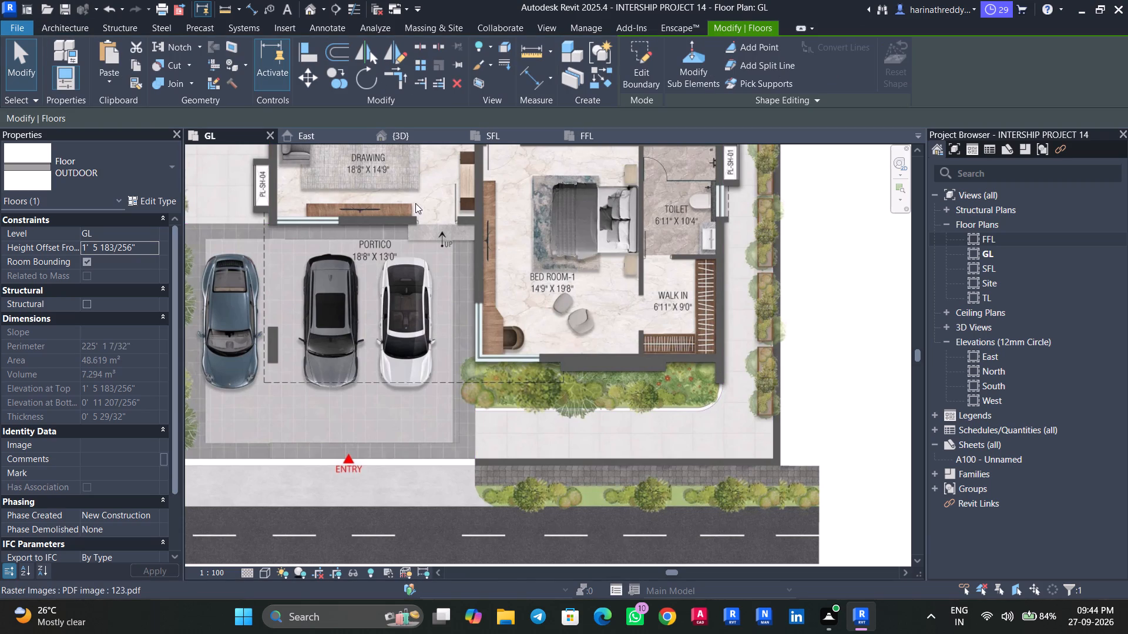
Examine the extended OUTDOOR paving around the side and front of the house in the 3D view.
click(395, 130)
key(Escape)
key(Escape)
scroll(528, 312, down, 5)
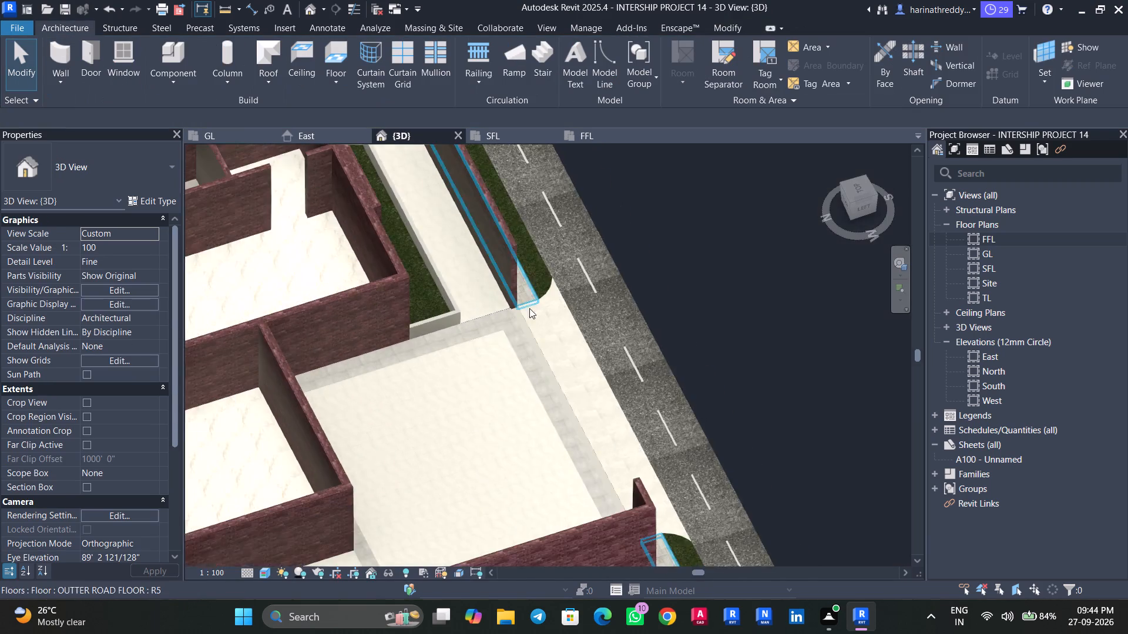
shift+middle_drag(678, 319, 605, 292)
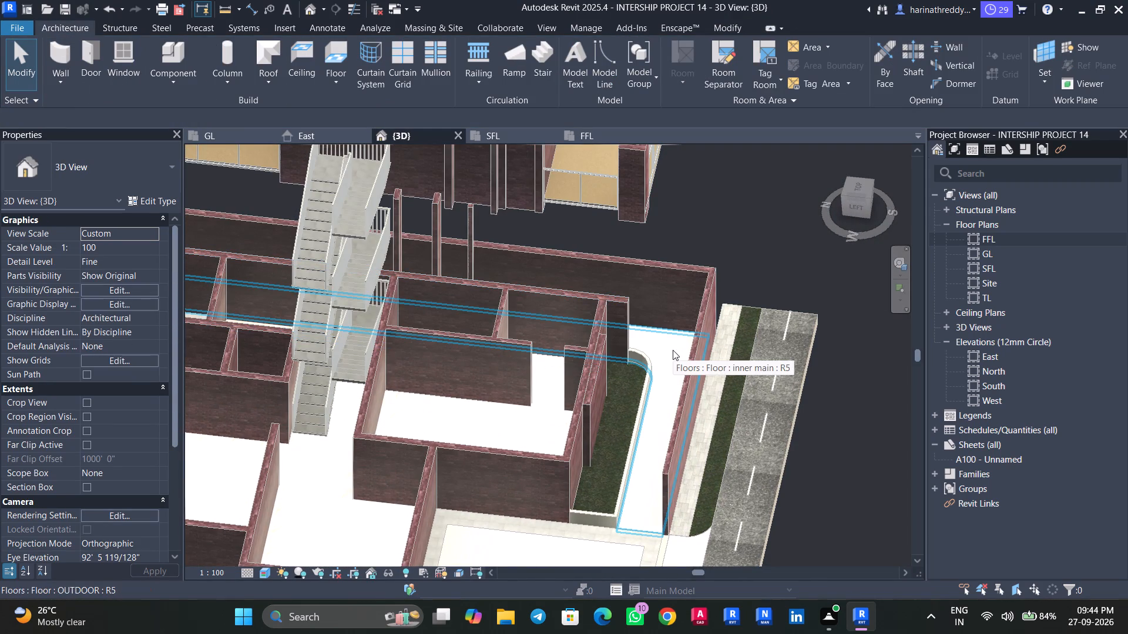
scroll(692, 365, down, 9)
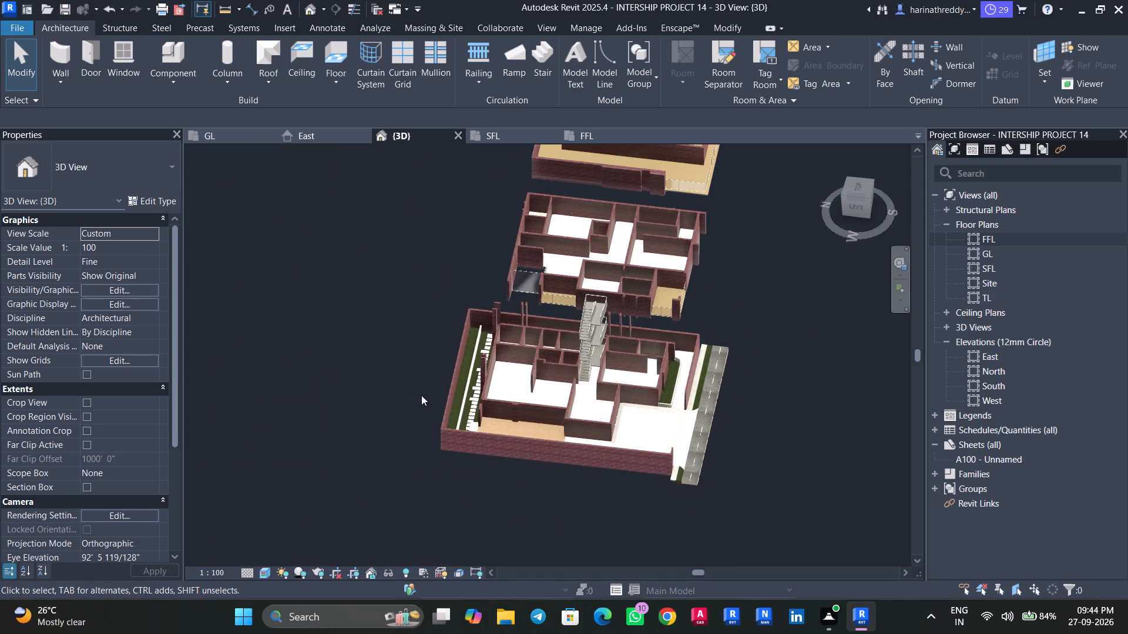
scroll(420, 397, up, 9)
click(230, 139)
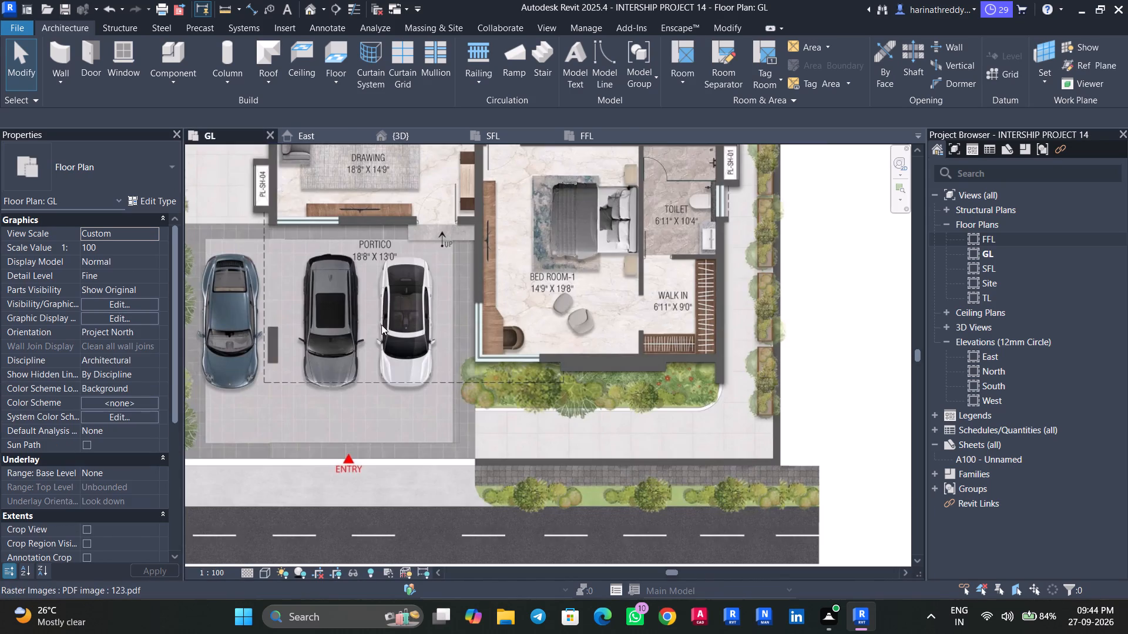
Examine the ground floor reference plan along the garden stepping stones, wet kitchen side yard, side passage, staircase and portico.
scroll(402, 326, up, 1)
scroll(402, 326, down, 7)
middle_drag(413, 271, 469, 531)
scroll(441, 286, up, 8)
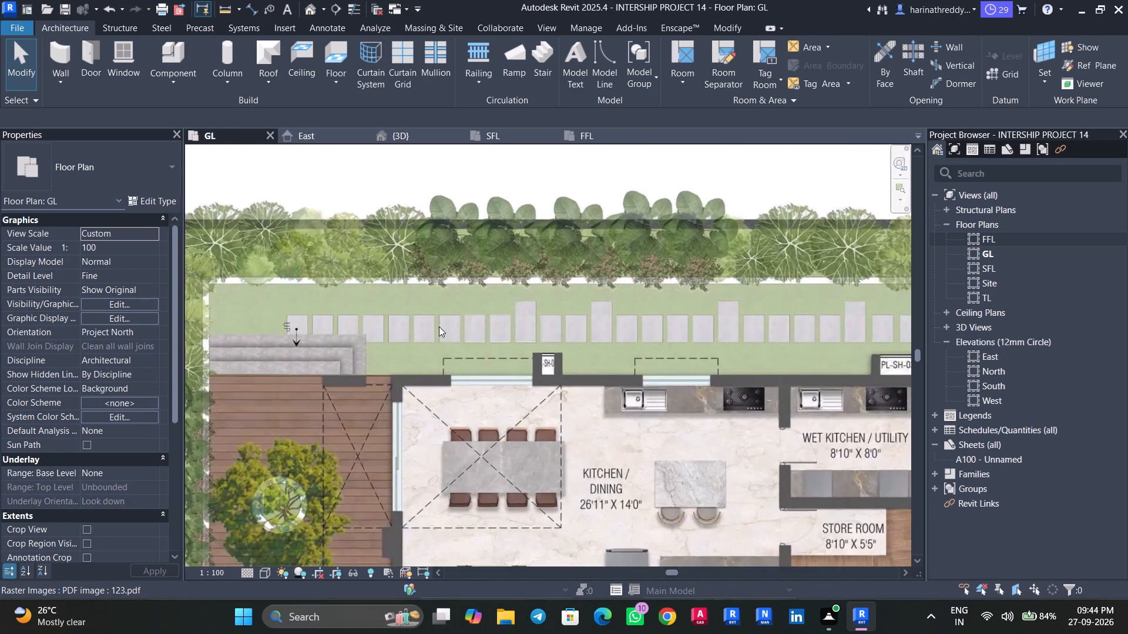
scroll(438, 330, up, 3)
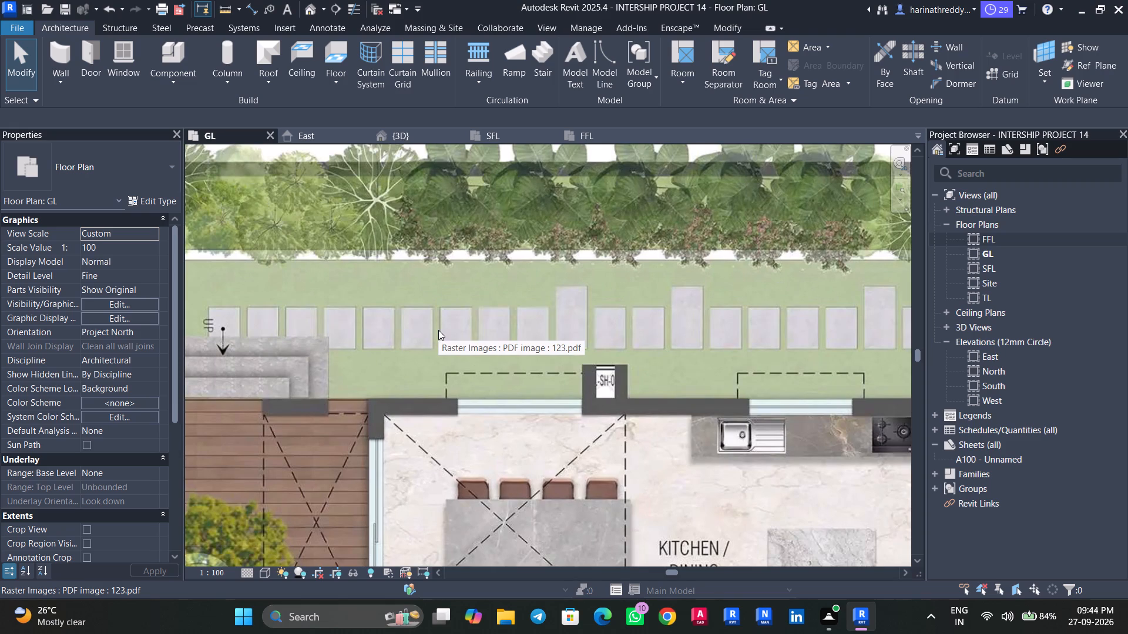
scroll(438, 330, down, 3)
middle_drag(438, 331, 527, 264)
scroll(488, 289, up, 3)
middle_drag(488, 289, 482, 291)
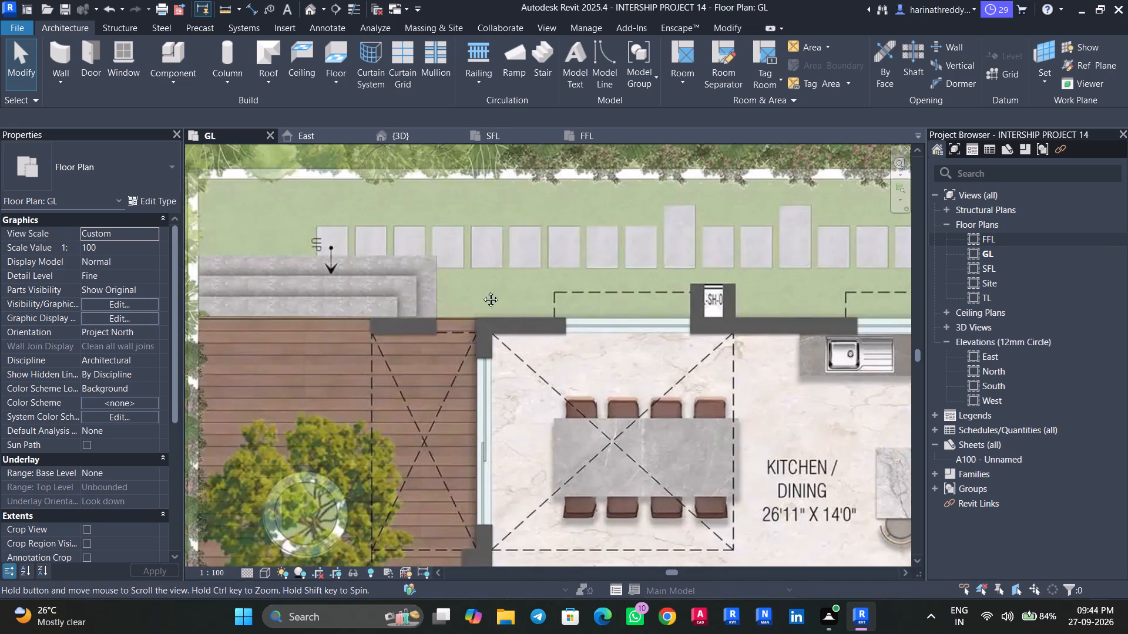
middle_drag(482, 291, 268, 332)
scroll(268, 332, down, 3)
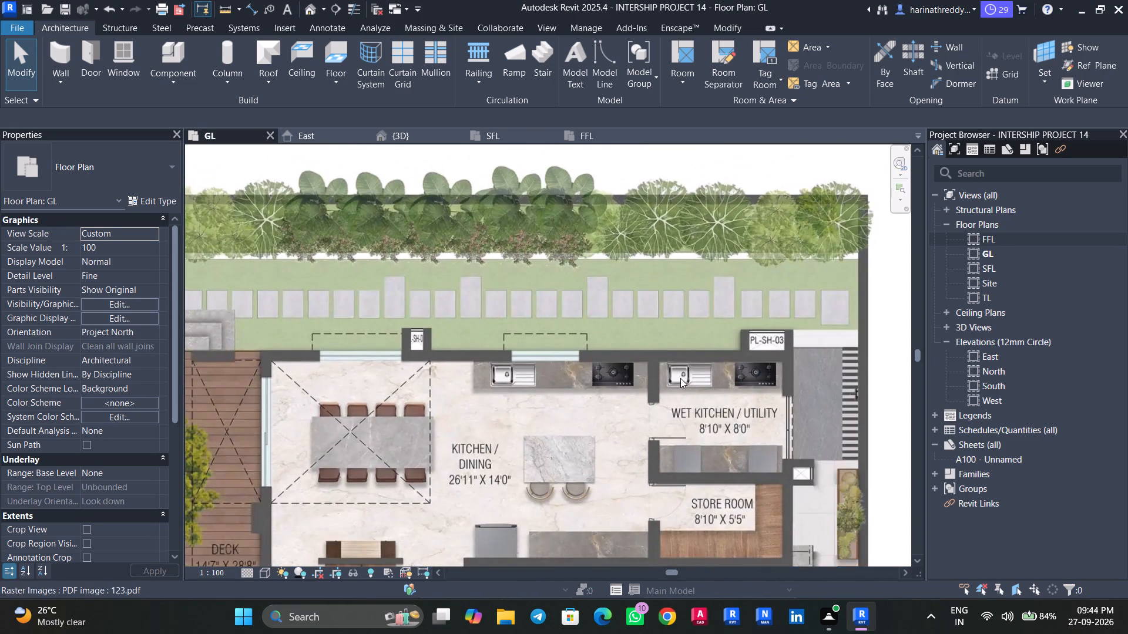
middle_drag(680, 378, 530, 288)
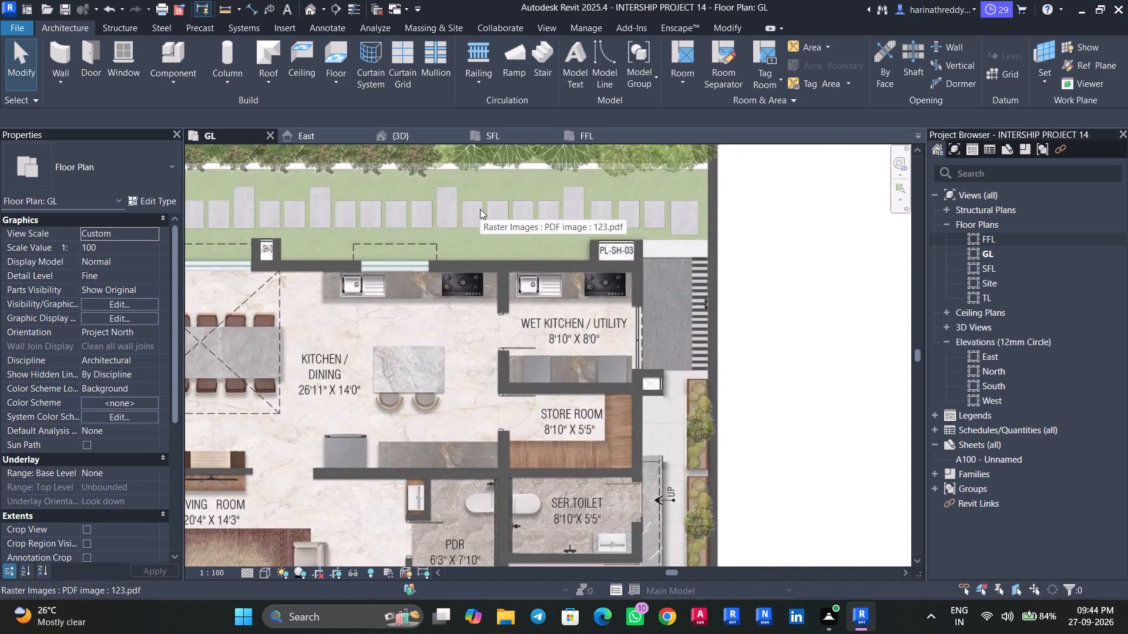
scroll(716, 299, up, 7)
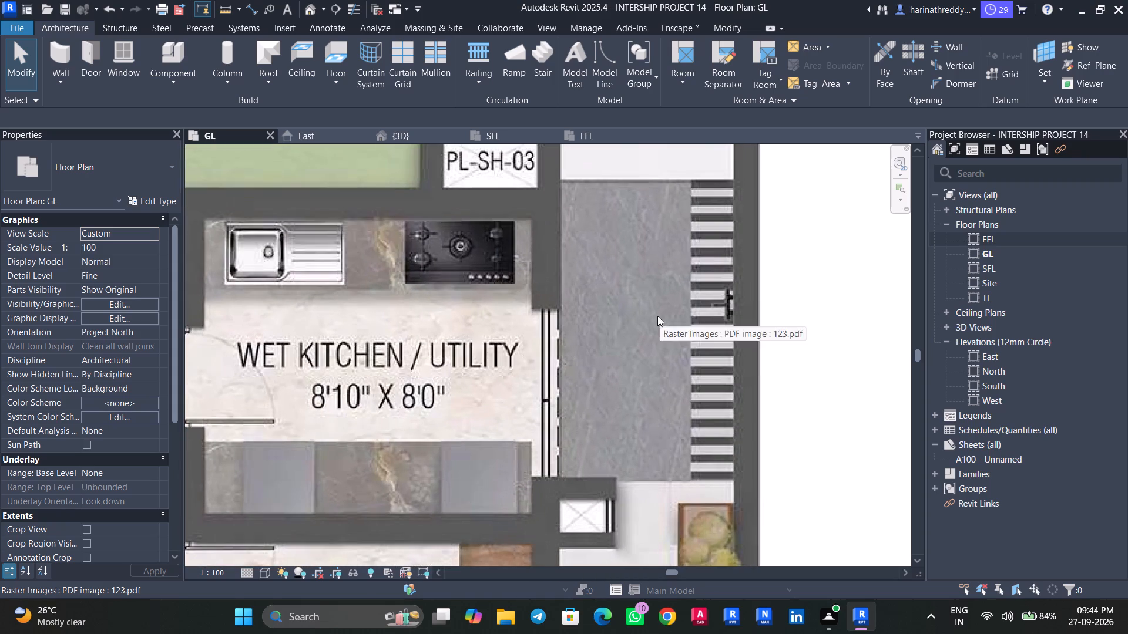
middle_drag(657, 316, 635, 318)
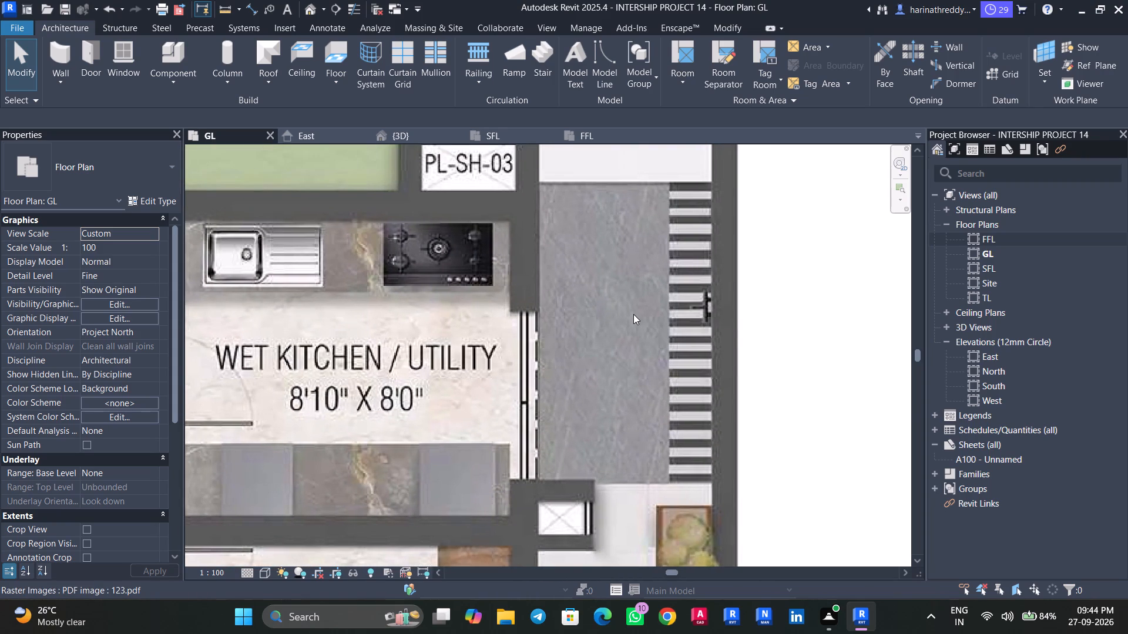
scroll(633, 314, down, 6)
middle_drag(633, 314, 609, 334)
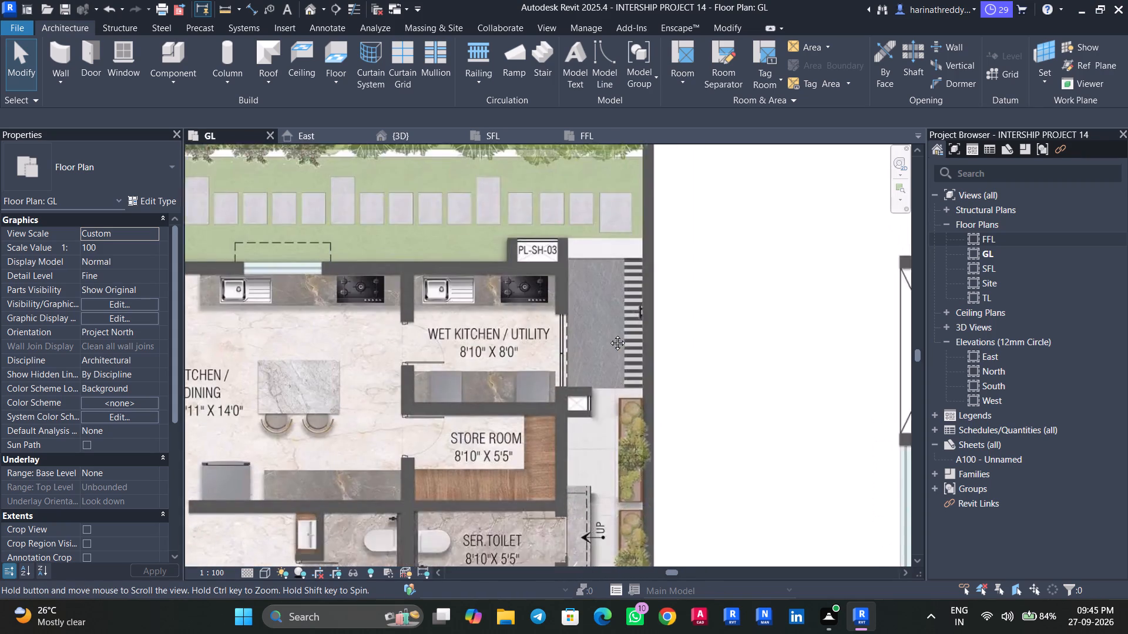
middle_drag(609, 334, 609, 335)
scroll(607, 335, up, 5)
scroll(606, 332, down, 6)
middle_drag(606, 329, 628, 139)
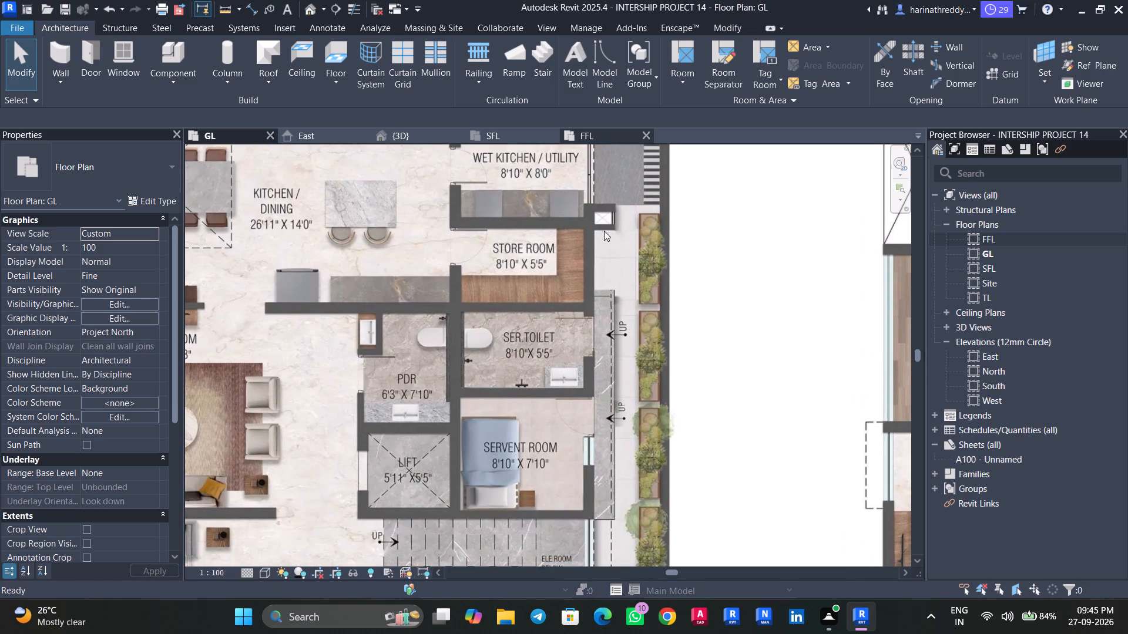
scroll(399, 469, down, 2)
middle_drag(399, 469, 502, 230)
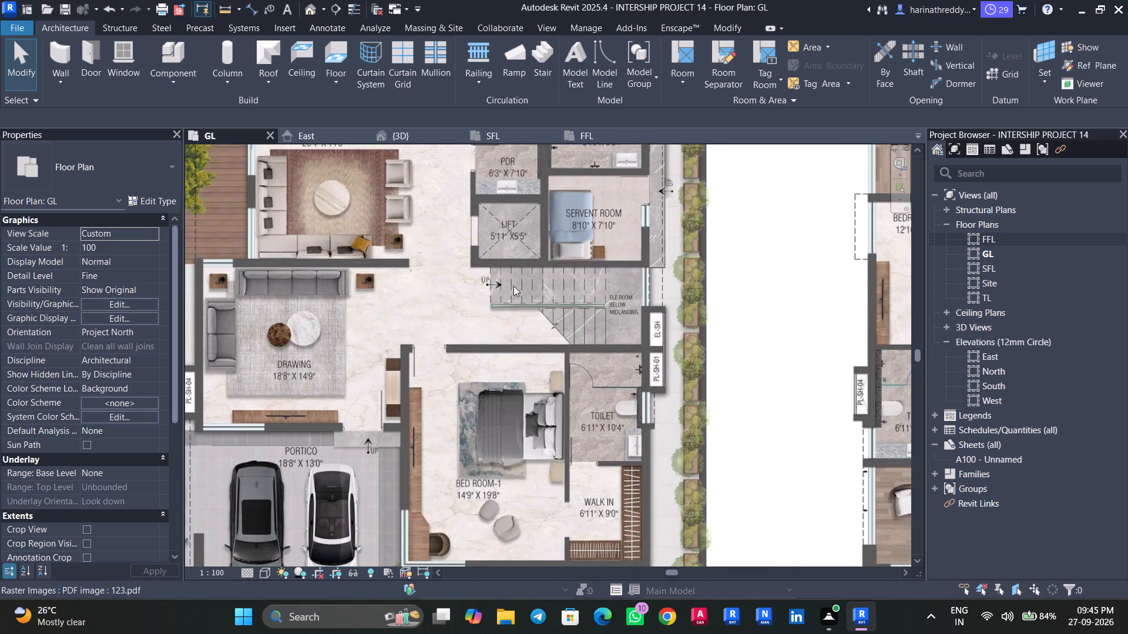
middle_drag(549, 417, 615, 171)
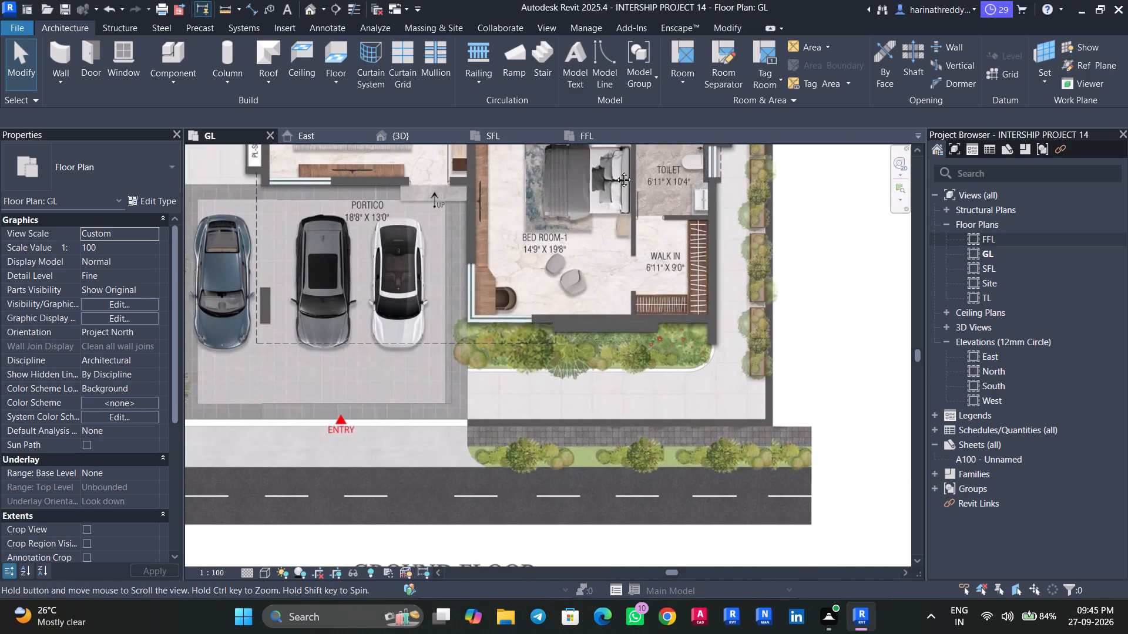
middle_drag(615, 171, 585, 561)
scroll(571, 373, up, 3)
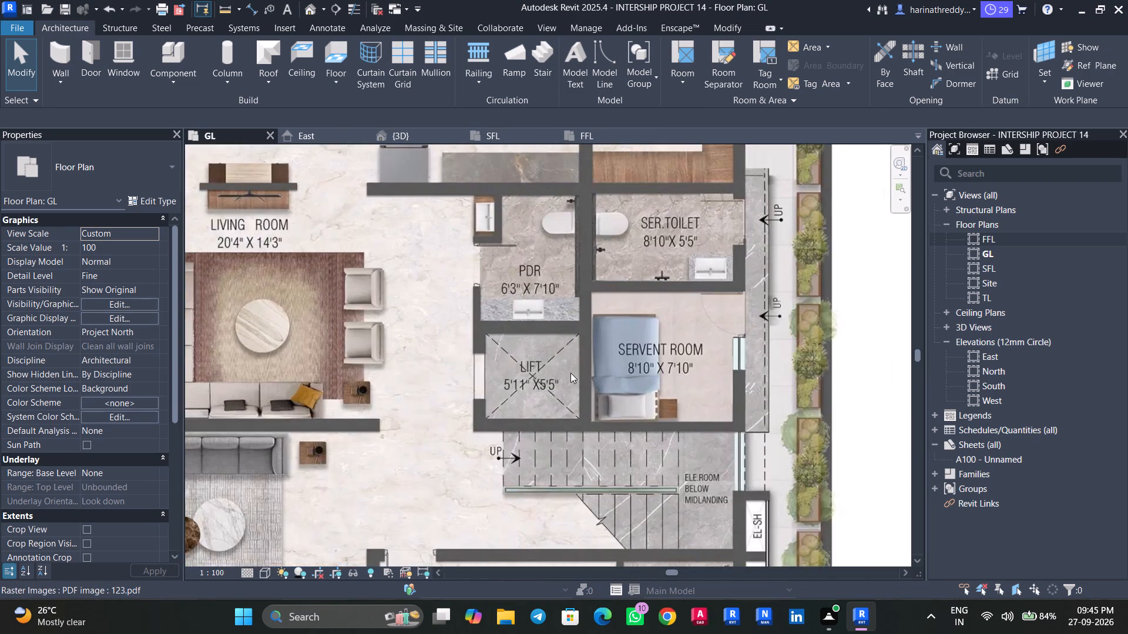
Extend the LIFT FLOOR boundary with a separate rectangle over the grey and slatted yard between the wet kitchen and compound wall.
middle_drag(570, 373, 422, 544)
key(Tab)
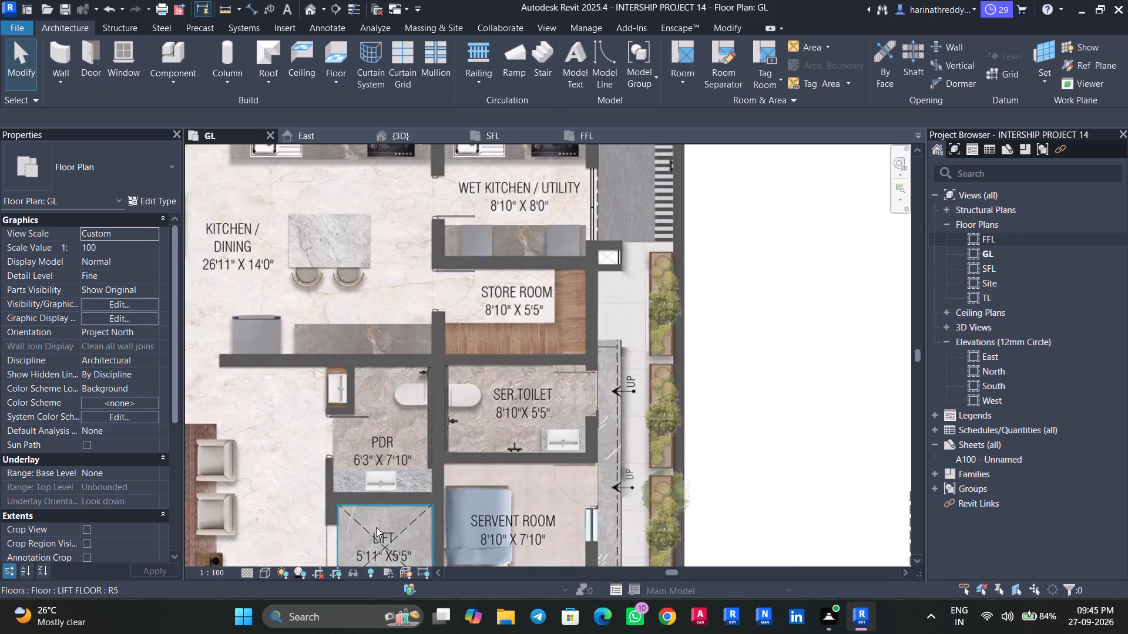
click(376, 527)
middle_drag(578, 369, 488, 514)
scroll(488, 514, up, 1)
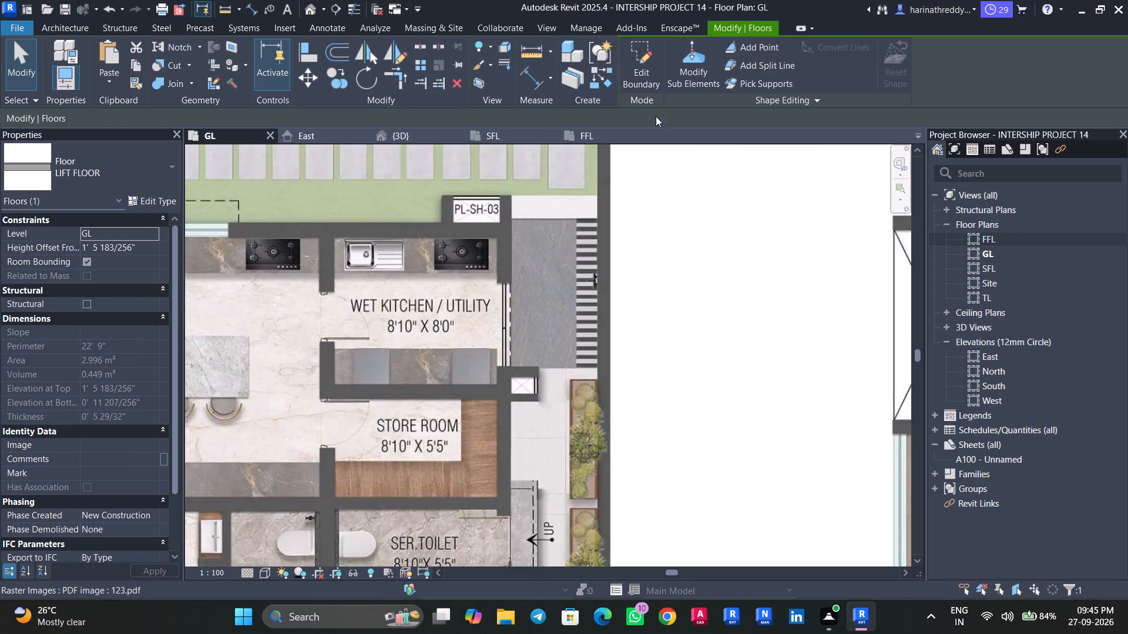
click(643, 85)
scroll(548, 261, up, 5)
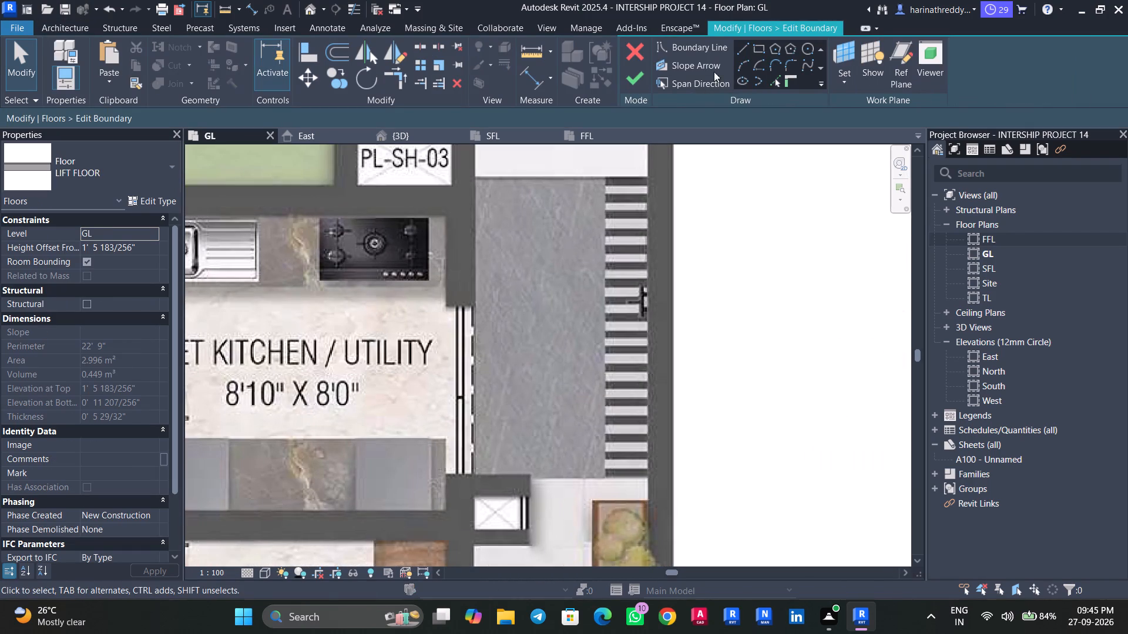
click(759, 46)
scroll(515, 185, up, 4)
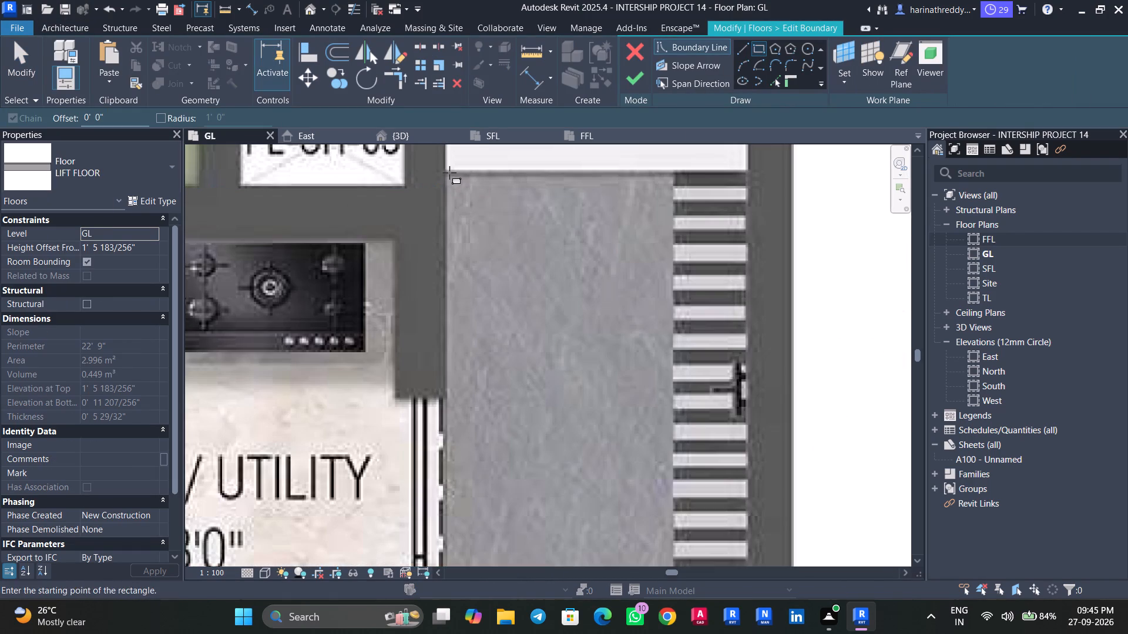
click(446, 172)
middle_drag(641, 392, 572, 150)
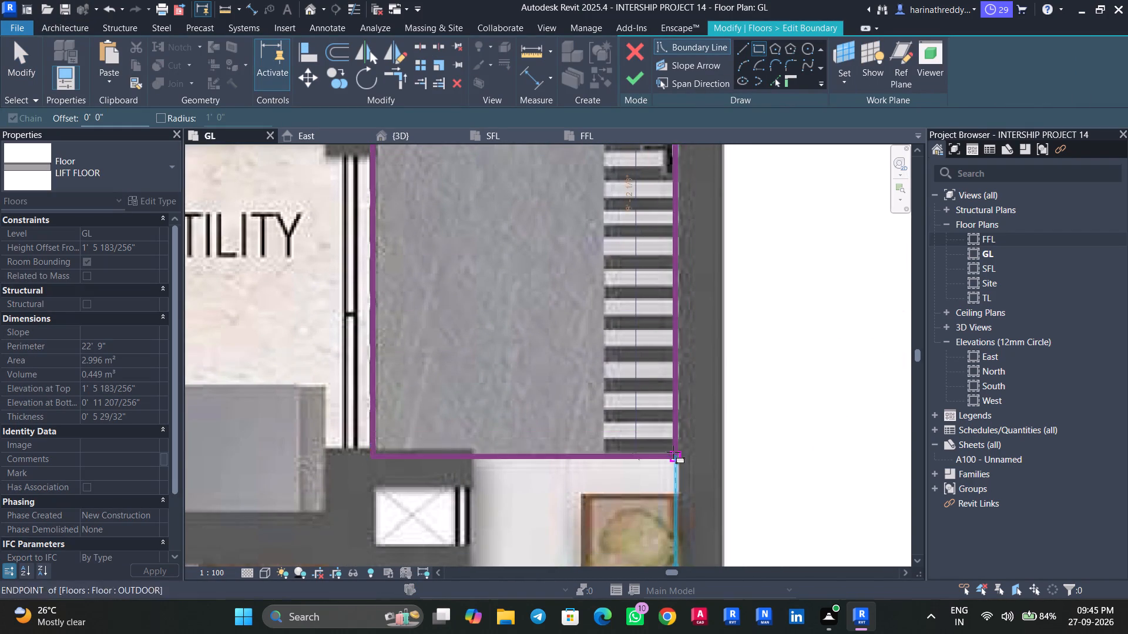
click(673, 452)
scroll(673, 452, down, 8)
key(Escape)
key(Escape)
scroll(632, 300, down, 1)
scroll(632, 300, up, 1)
scroll(632, 300, down, 1)
scroll(632, 300, up, 2)
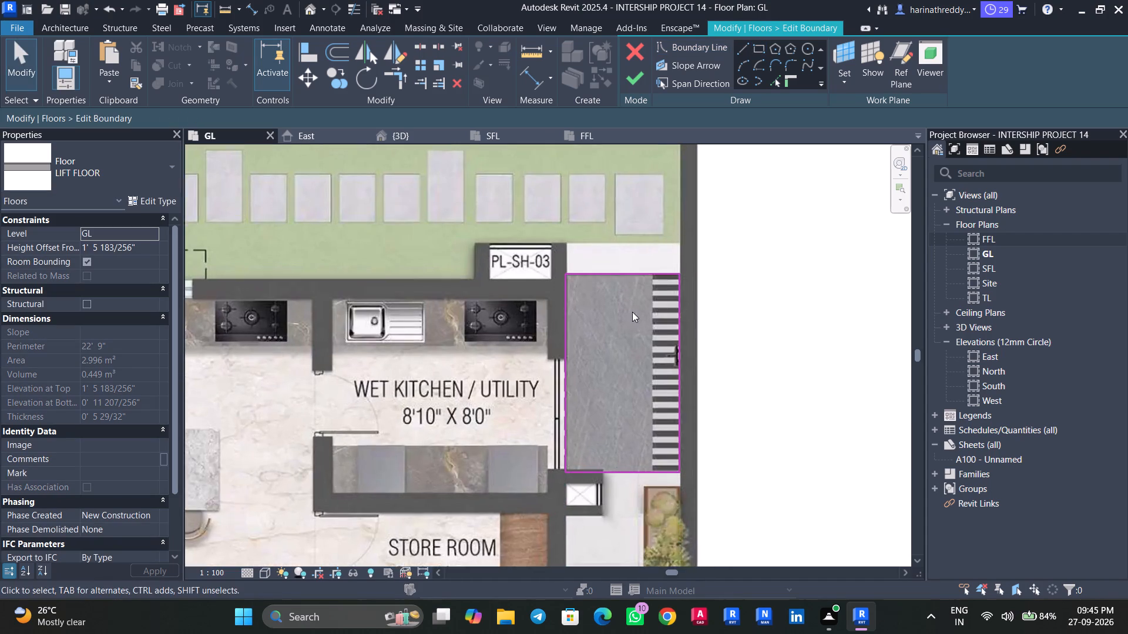
scroll(632, 312, up, 2)
middle_drag(632, 312, 555, 350)
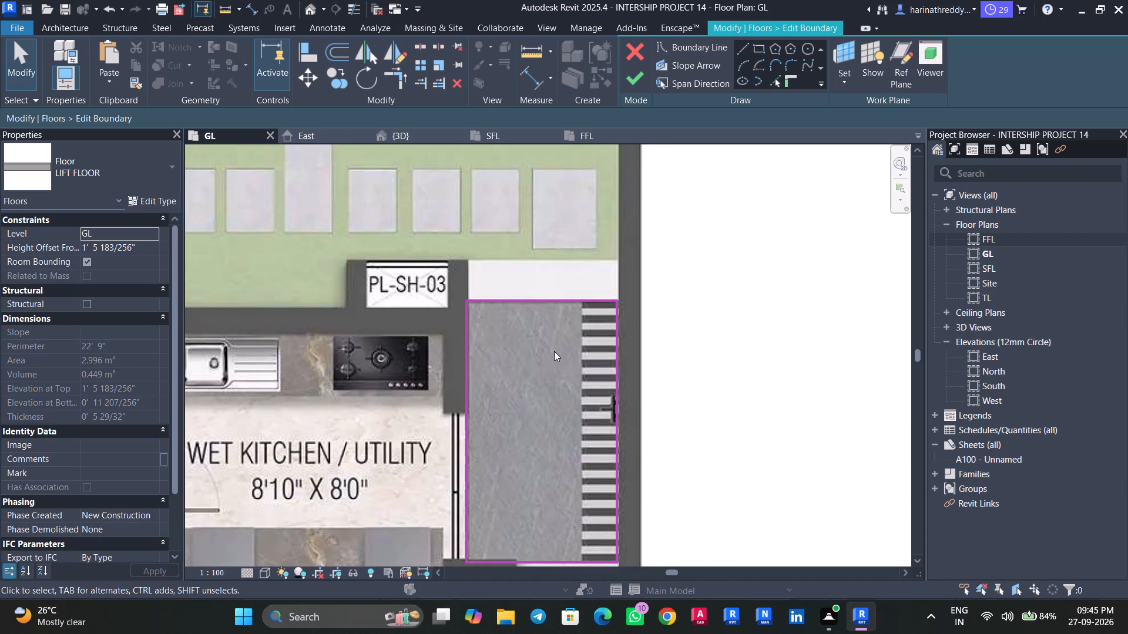
scroll(554, 351, up, 2)
click(630, 88)
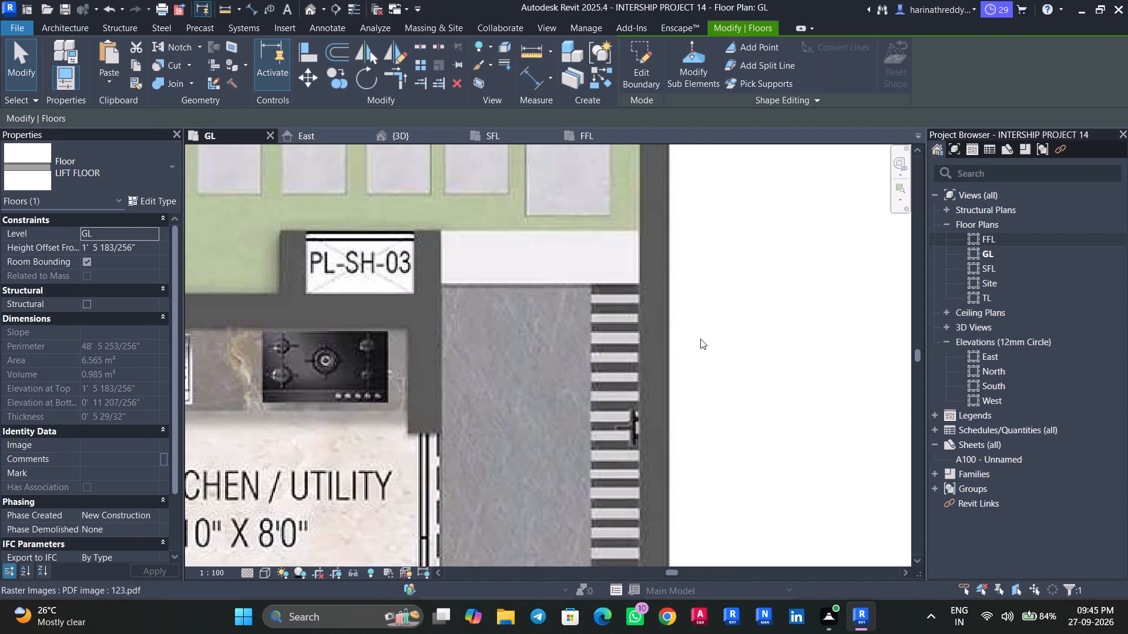
key(Escape)
key(Escape)
Create an in-place model in the Generic Models category, keeping the default name.
click(180, 85)
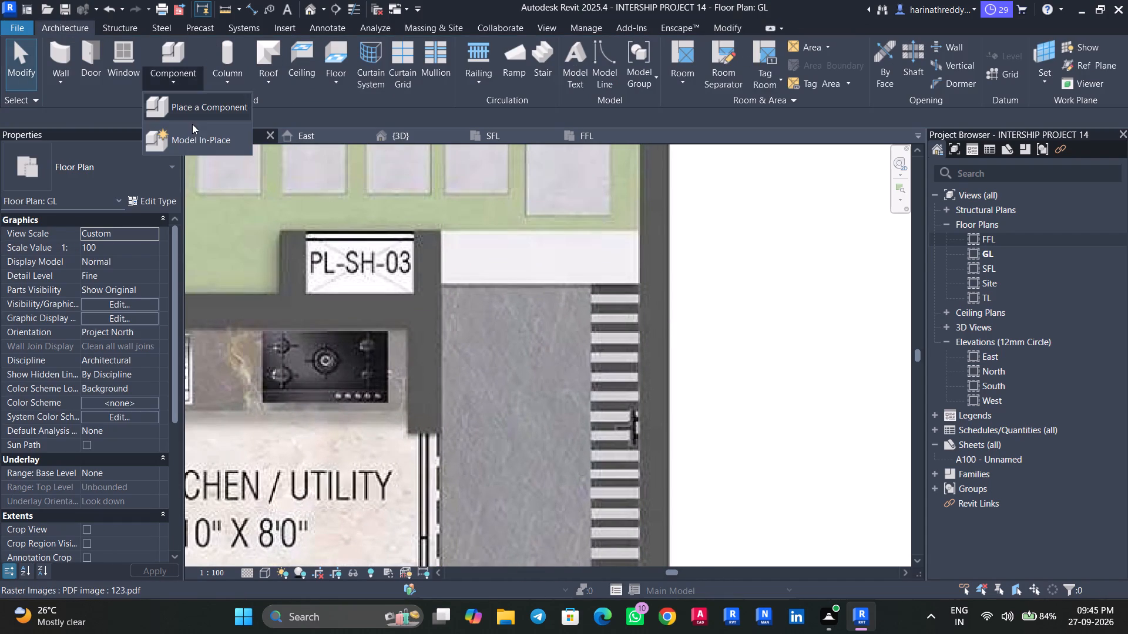
click(194, 140)
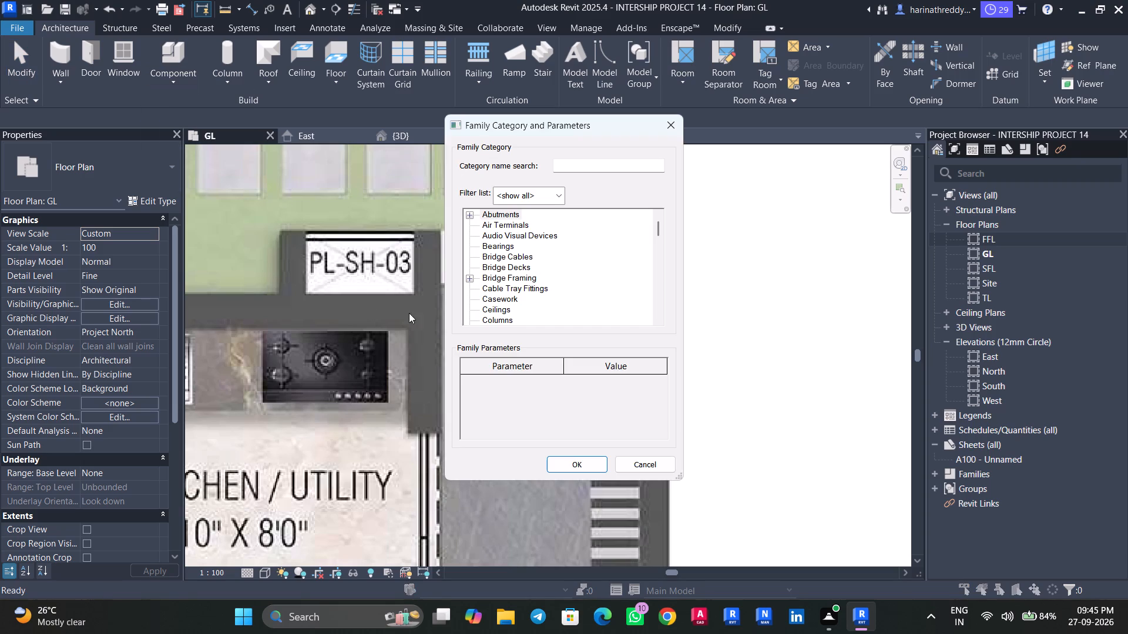
click(517, 259)
key(g)
click(581, 464)
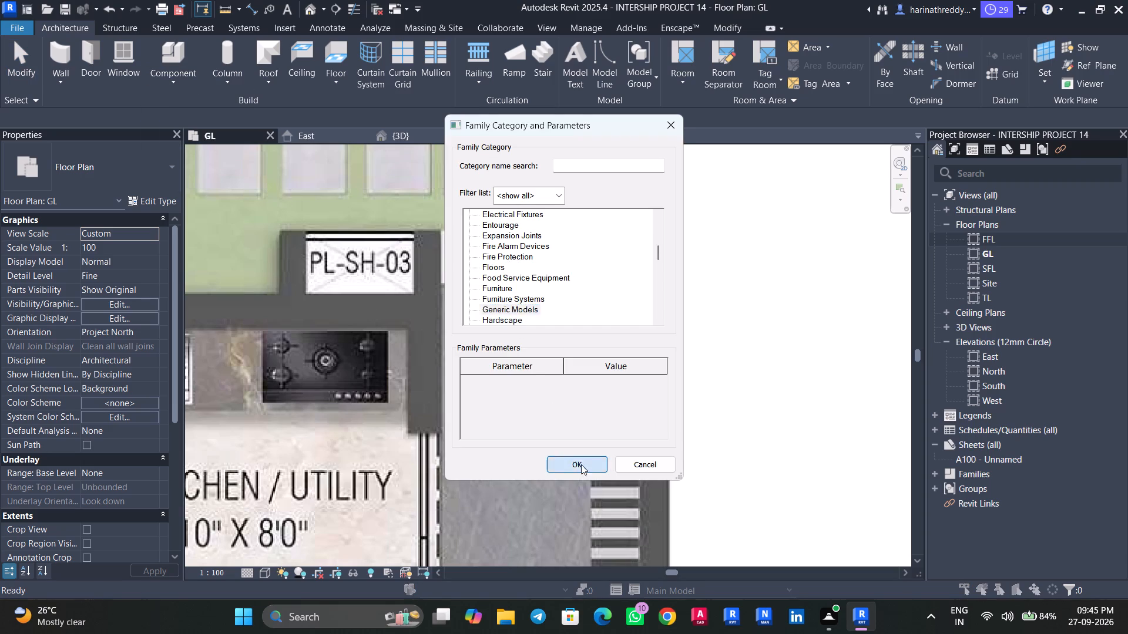
click(604, 332)
Start a solid extrusion in the in-place model and set its extrusion start to 450 mm.
click(117, 69)
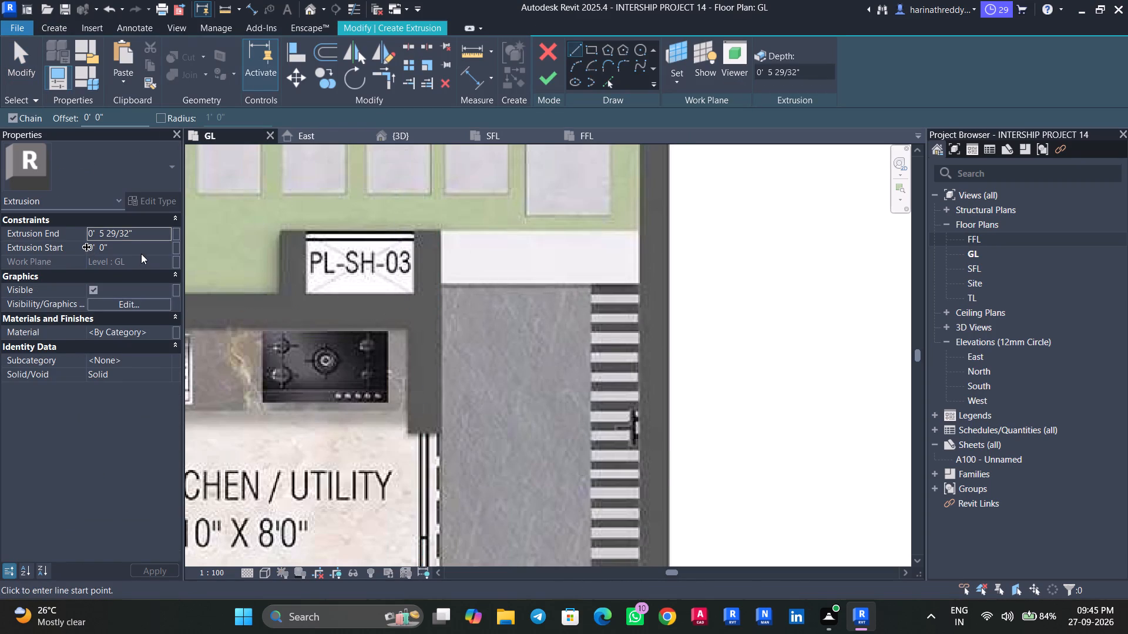
click(142, 248)
text(450MM)
key(Return)
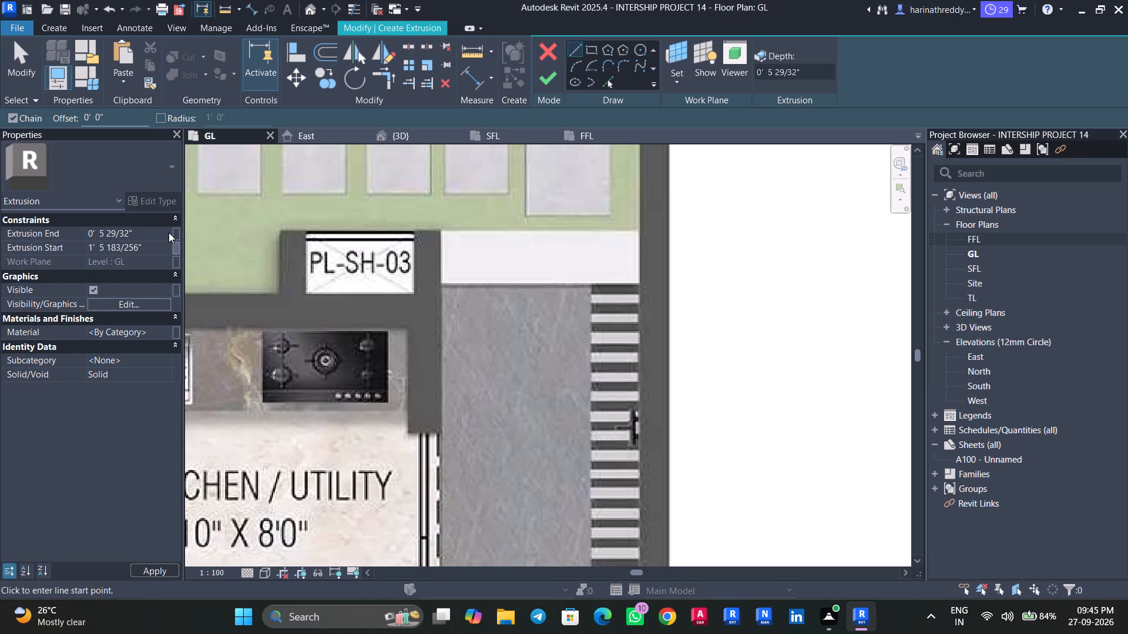
Sketch a rectangle over the first white slat of the grating beside the compound wall.
scroll(486, 334, up, 2)
middle_drag(628, 328, 441, 320)
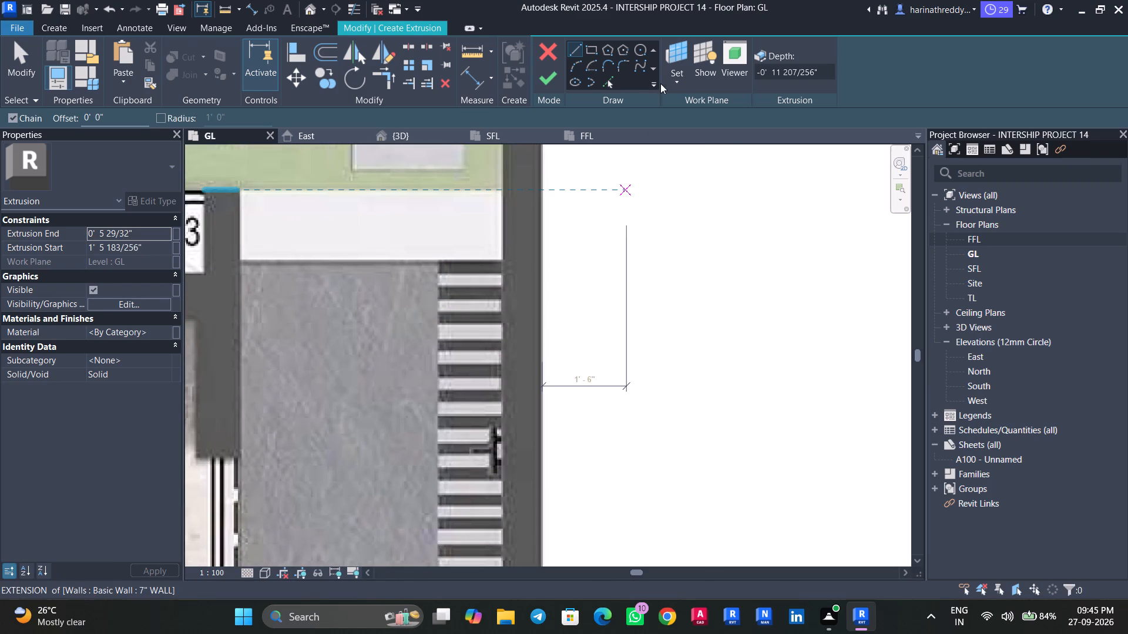
click(593, 46)
scroll(459, 252, up, 4)
scroll(423, 298, up, 4)
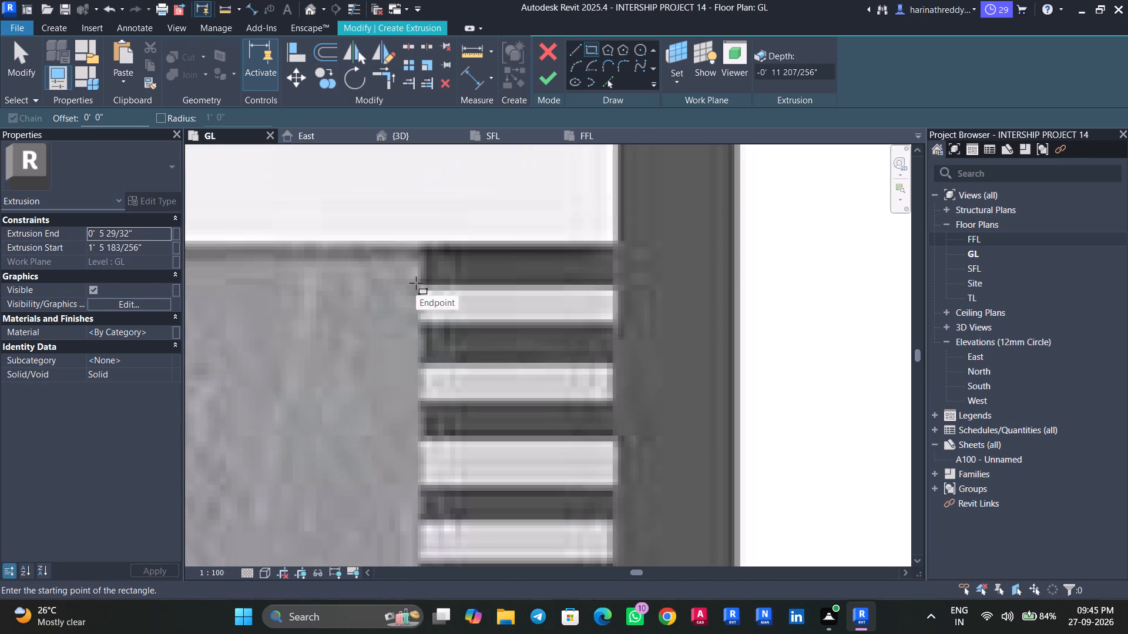
click(416, 283)
click(610, 323)
key(Escape)
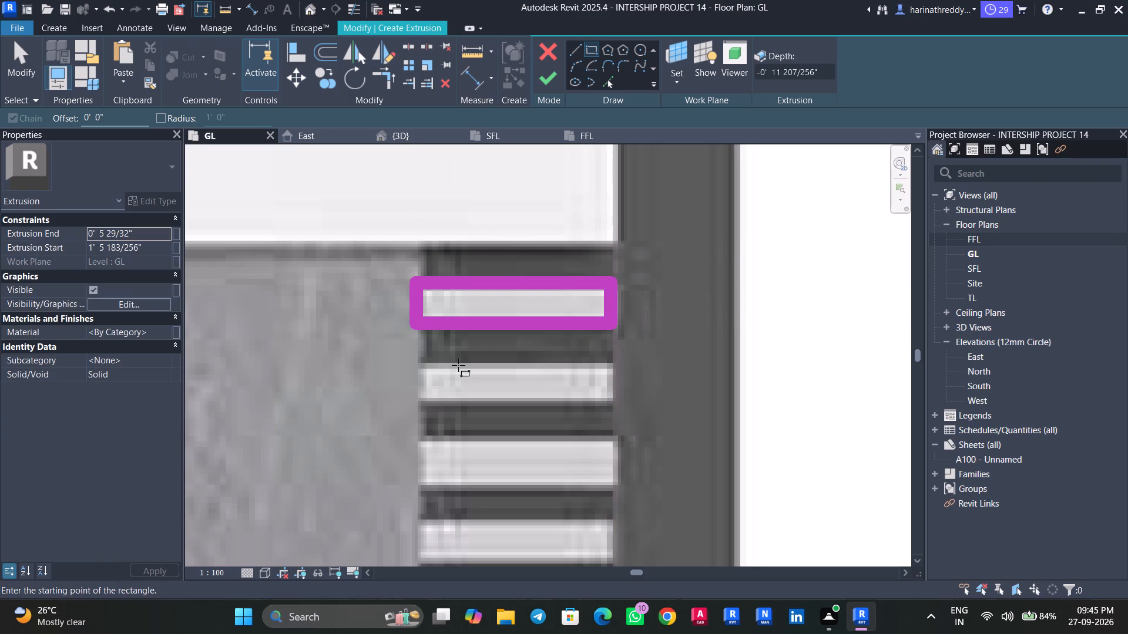
key(Escape)
key(Escape)
Copy the first slat's rectangle straight down onto the second white slat.
drag(384, 261, 666, 354)
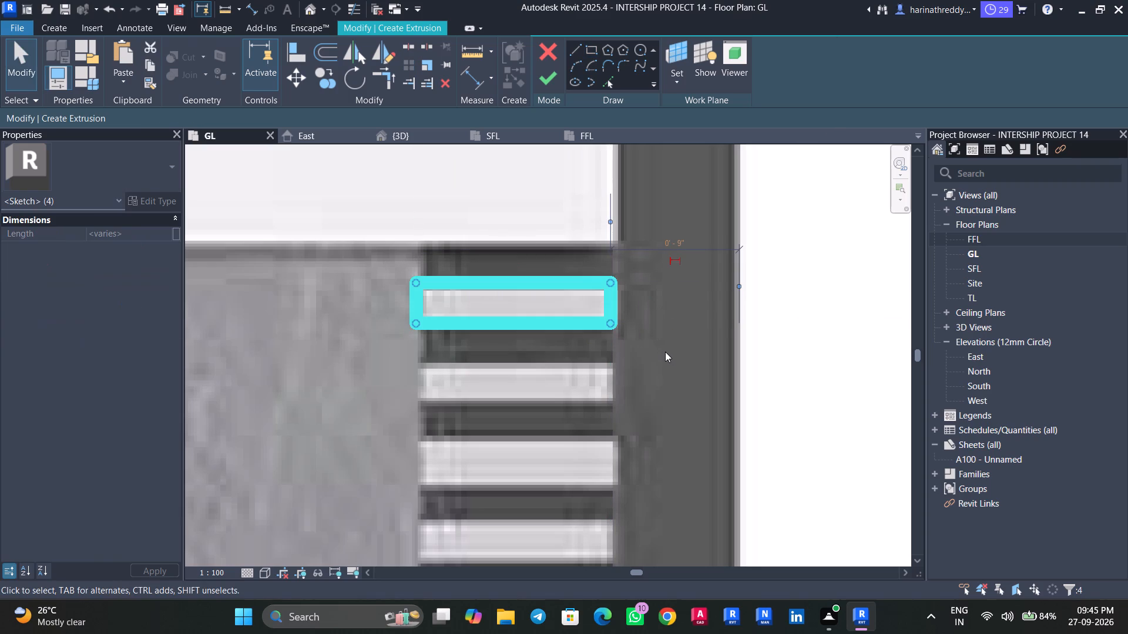
click(333, 79)
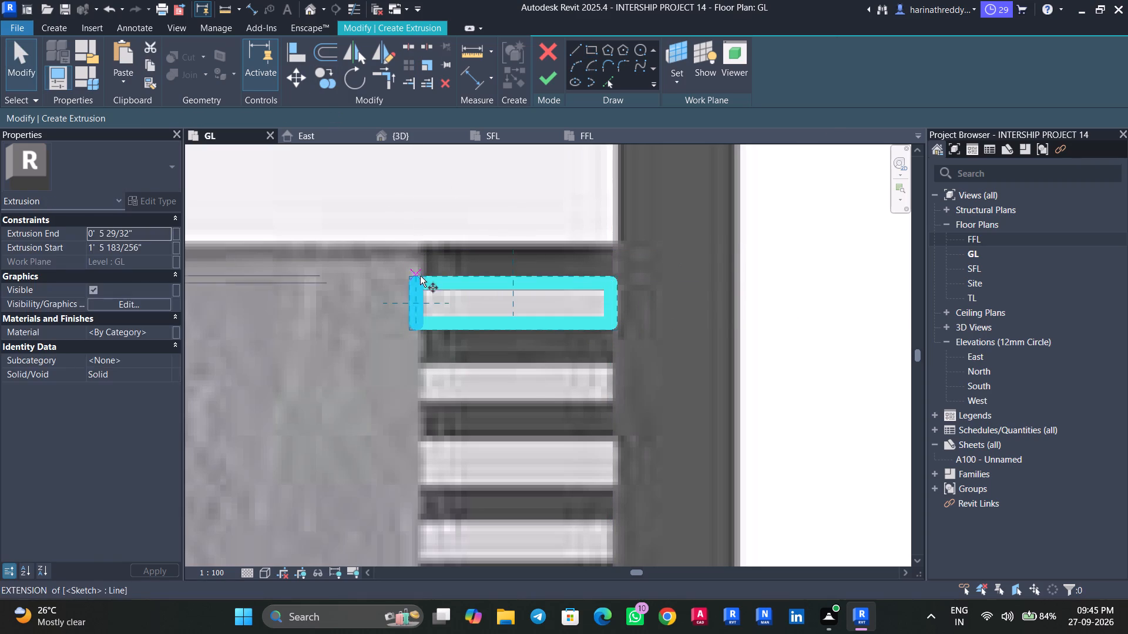
click(416, 281)
click(422, 367)
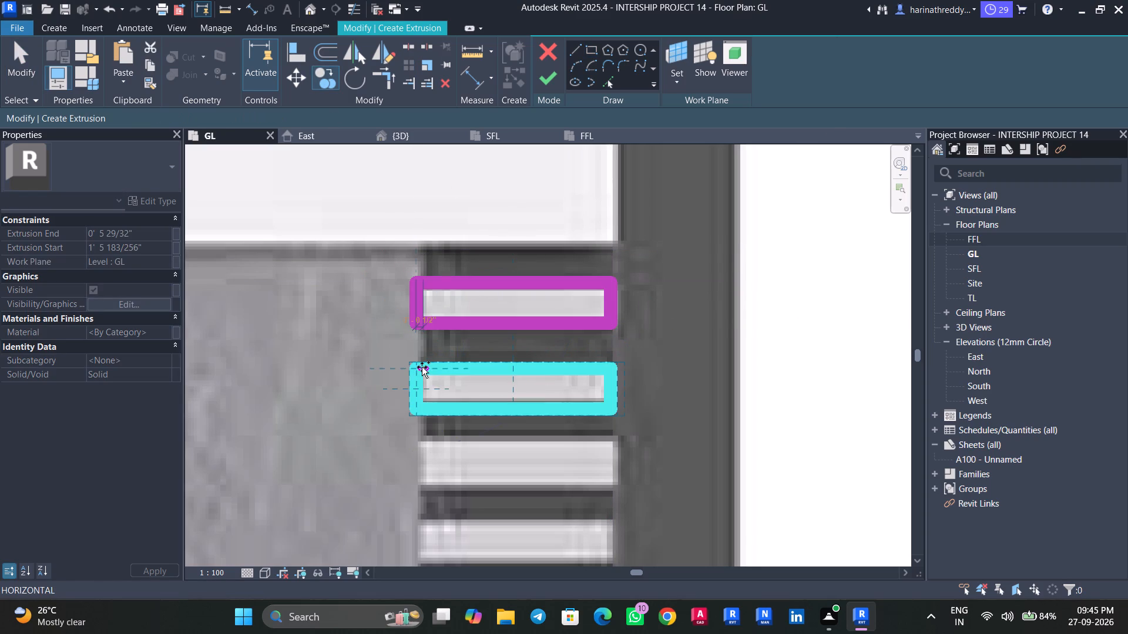
middle_drag(422, 367, 428, 234)
key(Escape)
key(Escape)
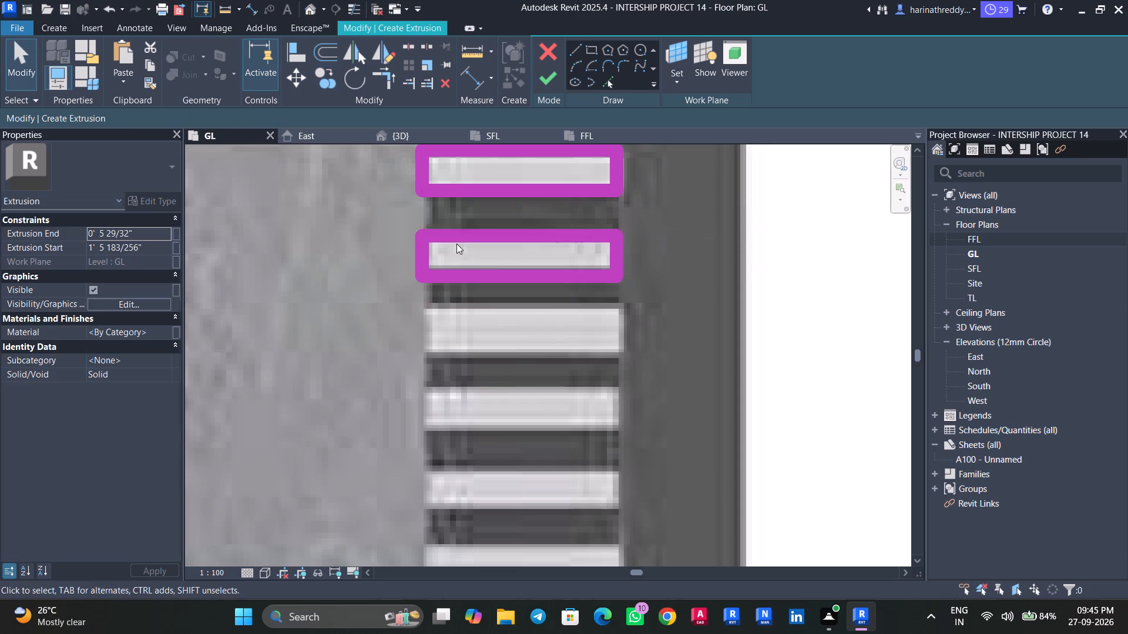
Switch the view to thin lines and nudge the copied rectangle up and slightly right to fit the second slat.
drag(643, 292, 408, 217)
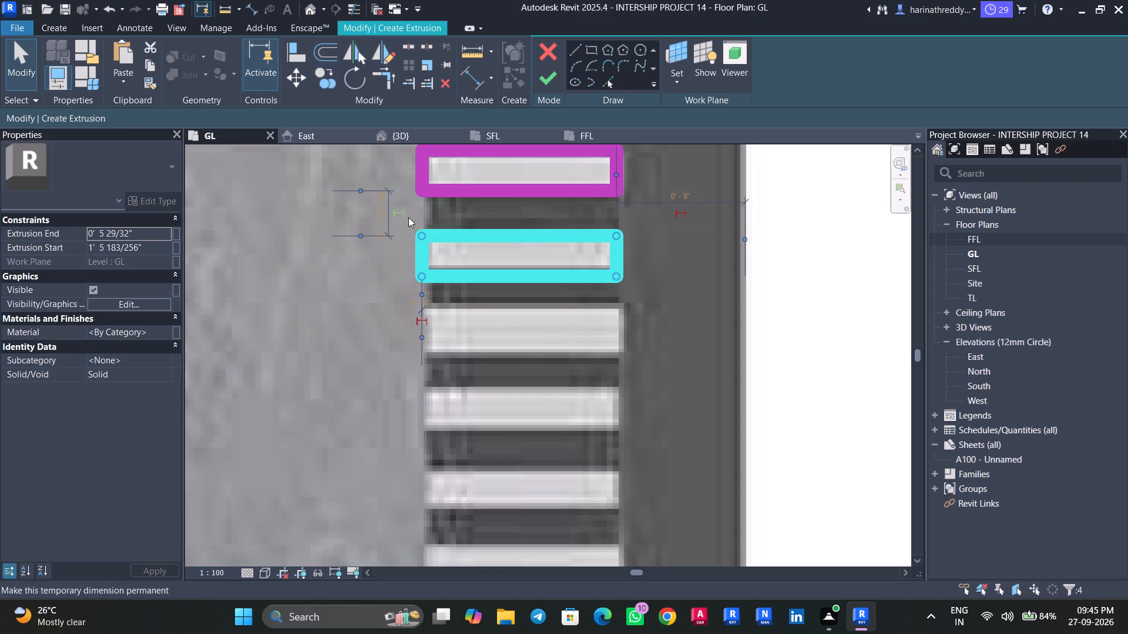
key(Up)
click(350, 8)
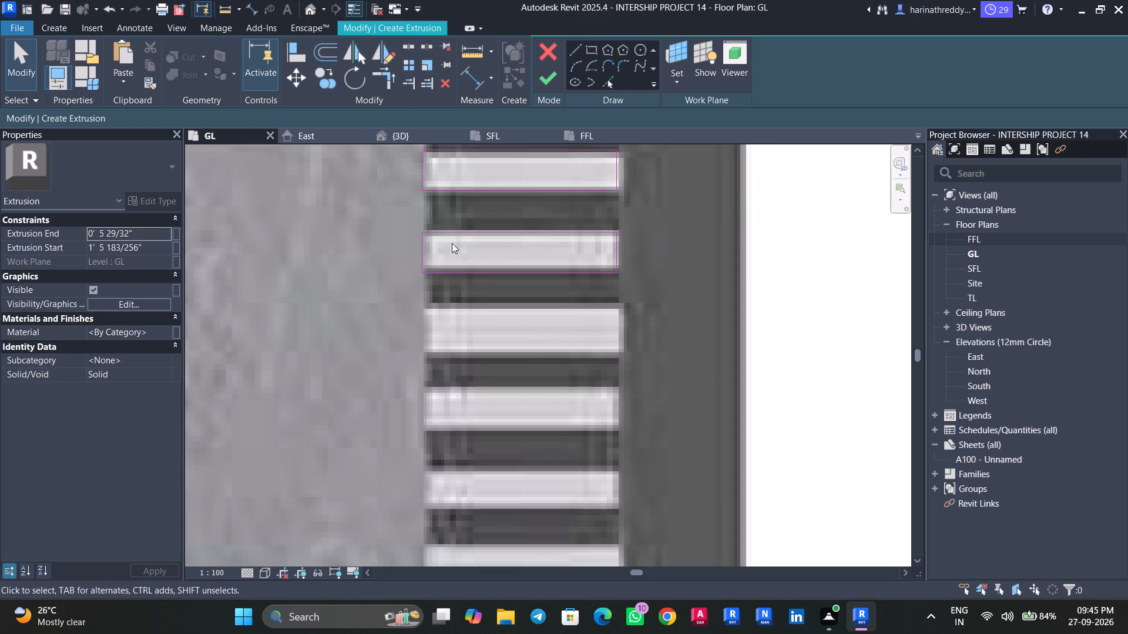
key(Up)
drag(626, 284, 426, 209)
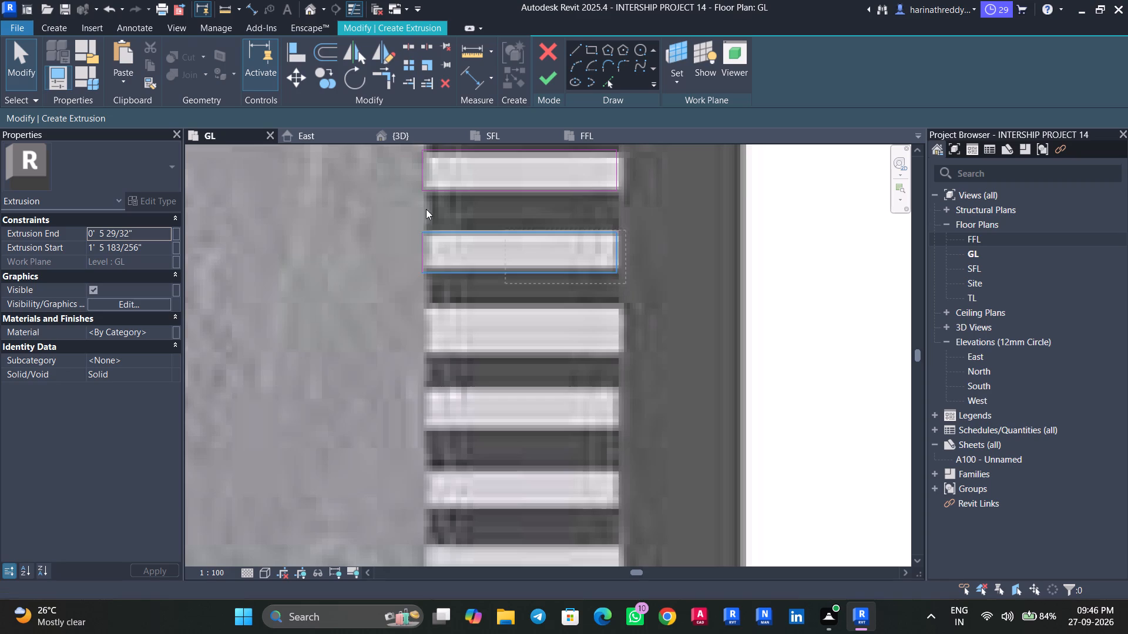
drag(426, 209, 419, 207)
key(Up)
key(Right)
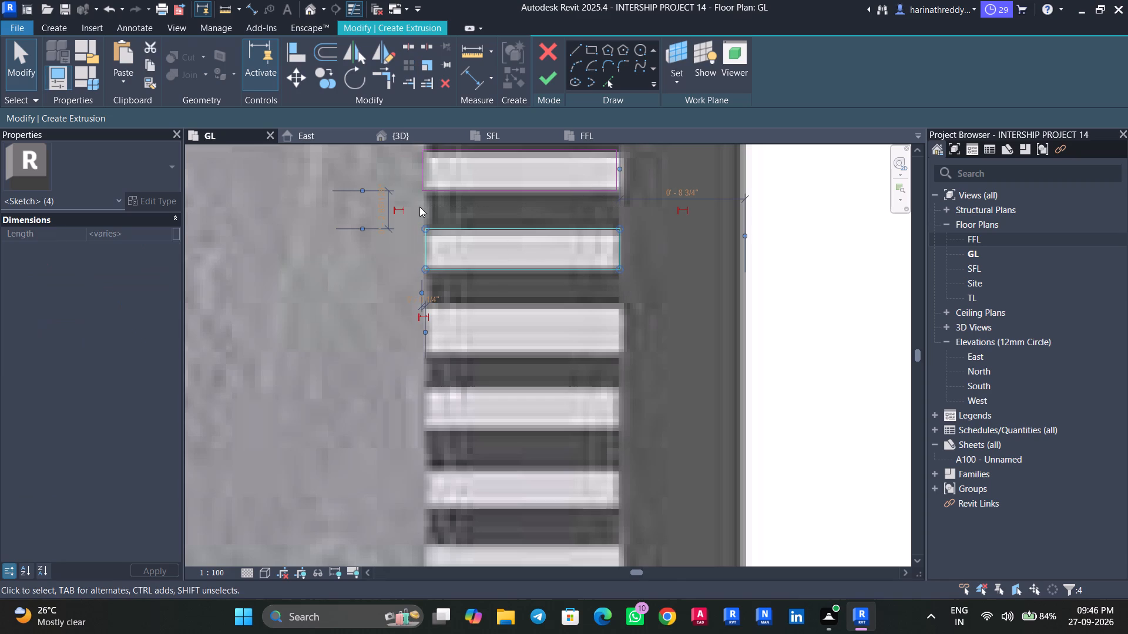
Sketch separate rectangles over the third and fourth white slats of the grating.
click(590, 49)
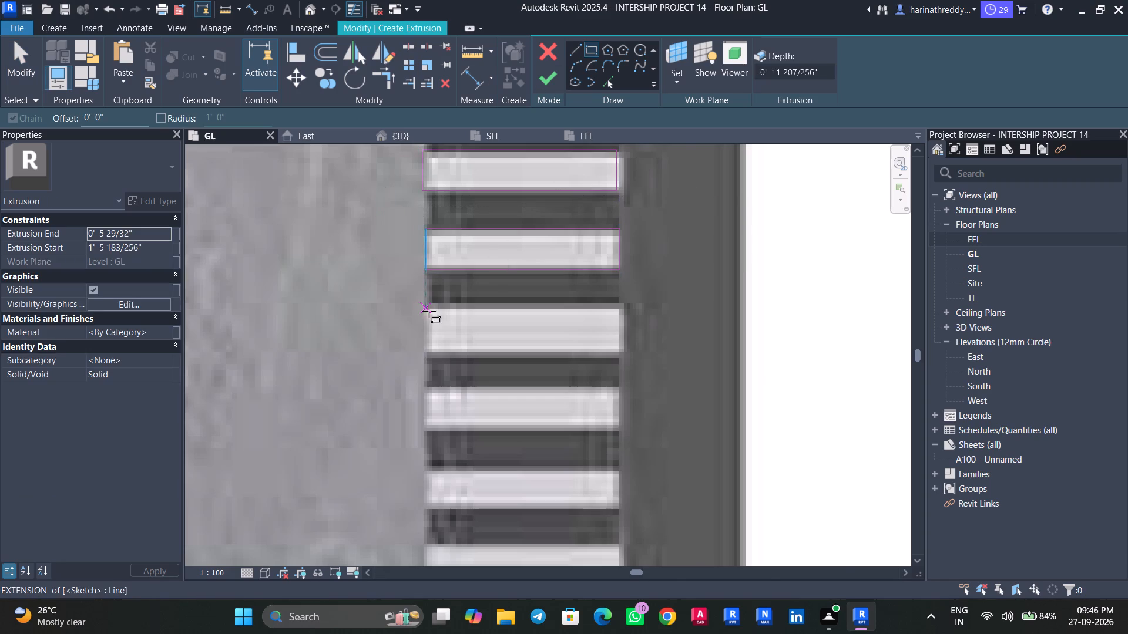
scroll(429, 319, up, 3)
middle_drag(429, 319, 416, 299)
click(407, 284)
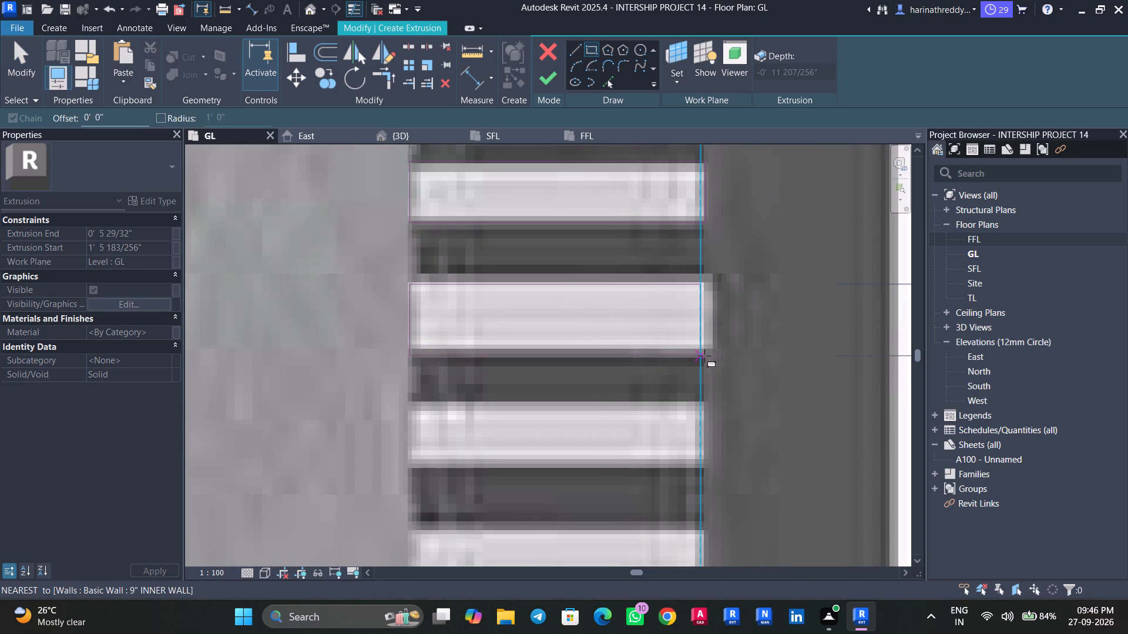
click(709, 349)
key(Escape)
middle_drag(527, 396, 497, 235)
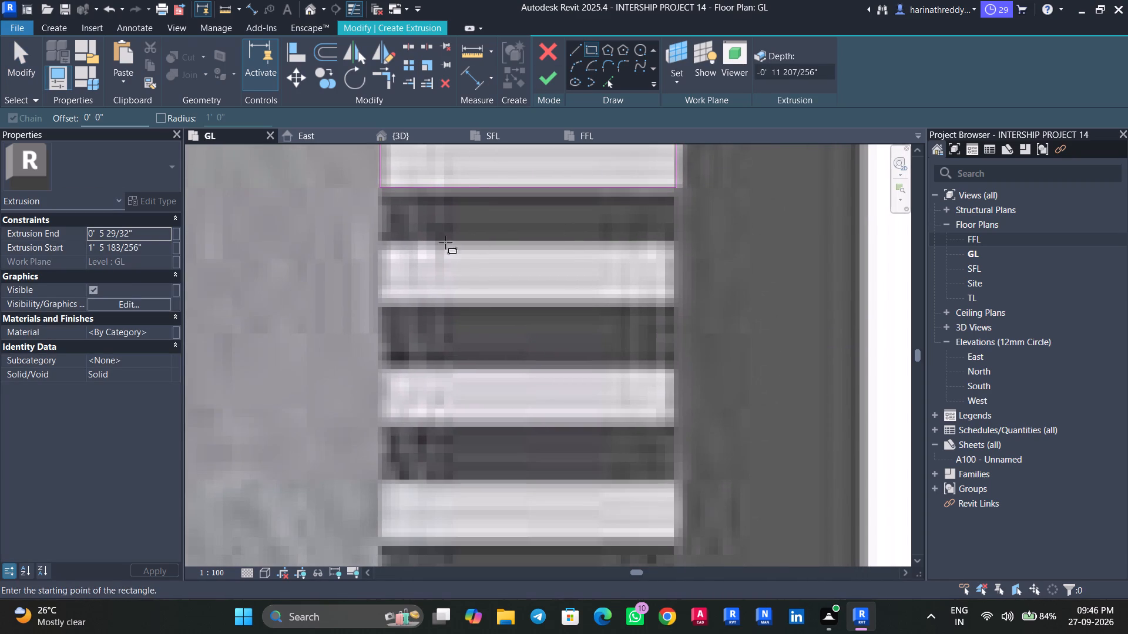
click(381, 254)
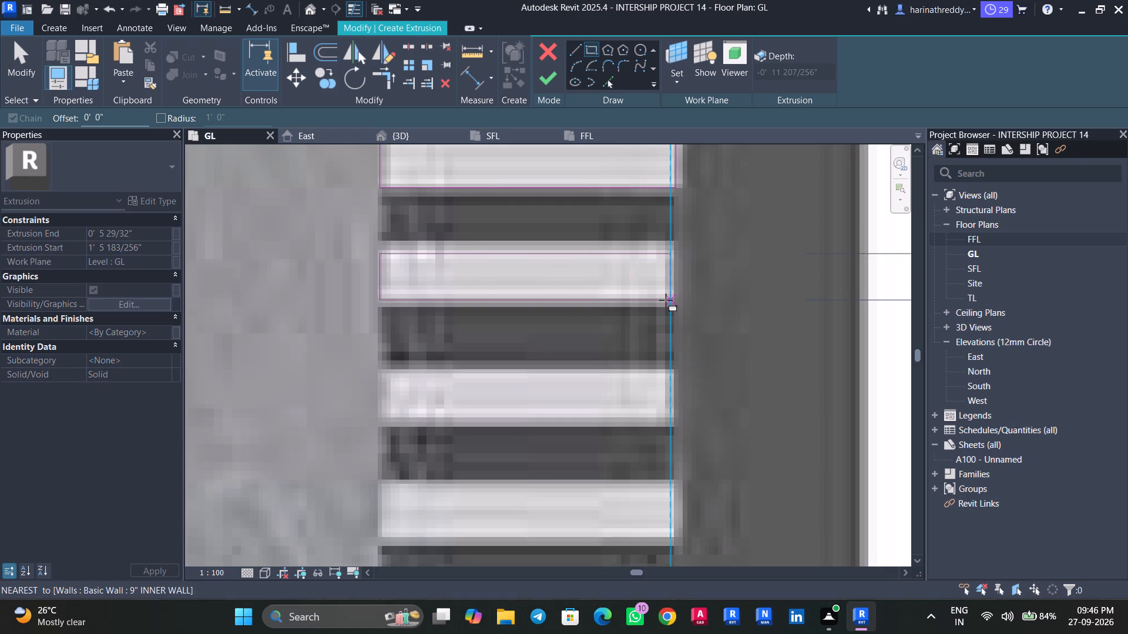
click(666, 300)
key(Escape)
key(Escape)
Move the upper and lower edges of the fourth slat's rectangle outward to the slat's outline.
click(546, 255)
scroll(546, 255, up, 3)
drag(546, 252, 542, 236)
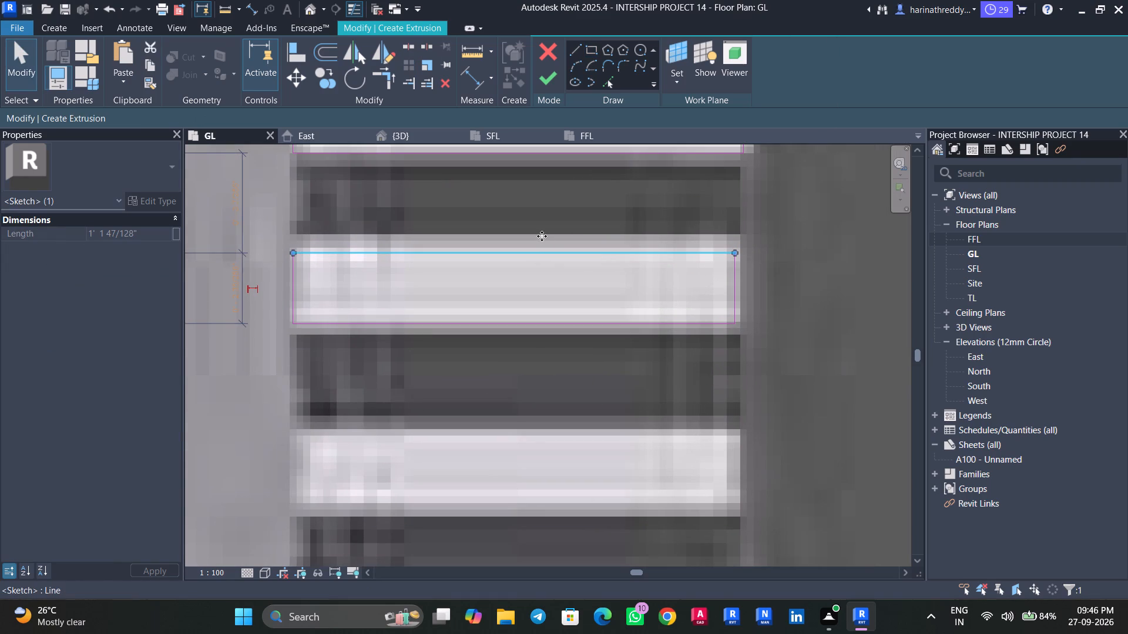
drag(542, 236, 543, 237)
key(Escape)
click(542, 323)
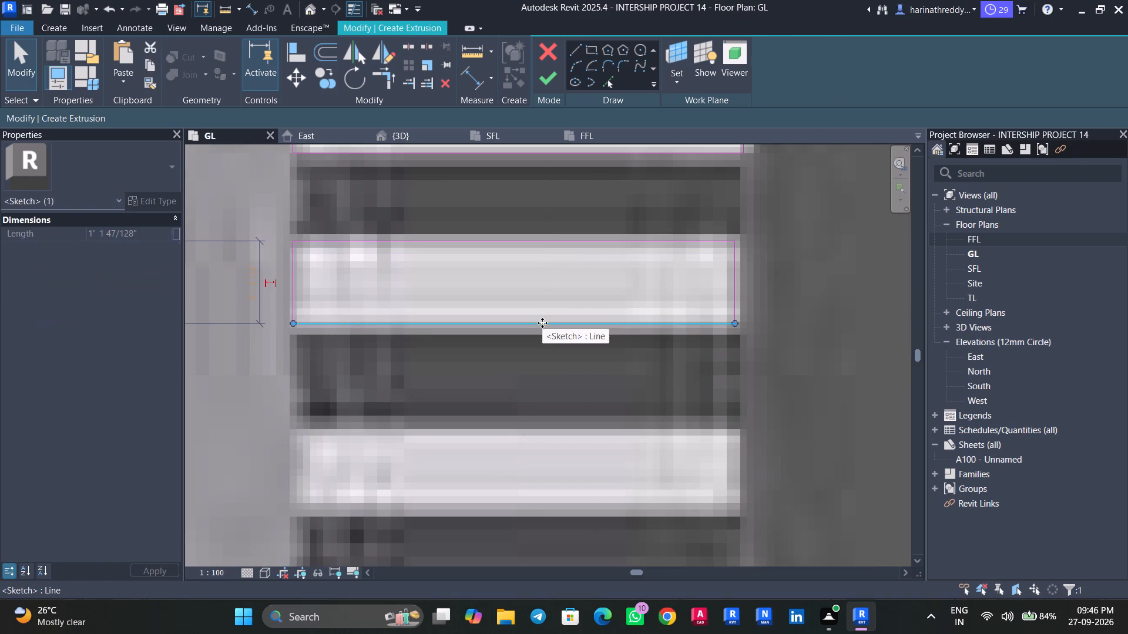
drag(542, 323, 548, 341)
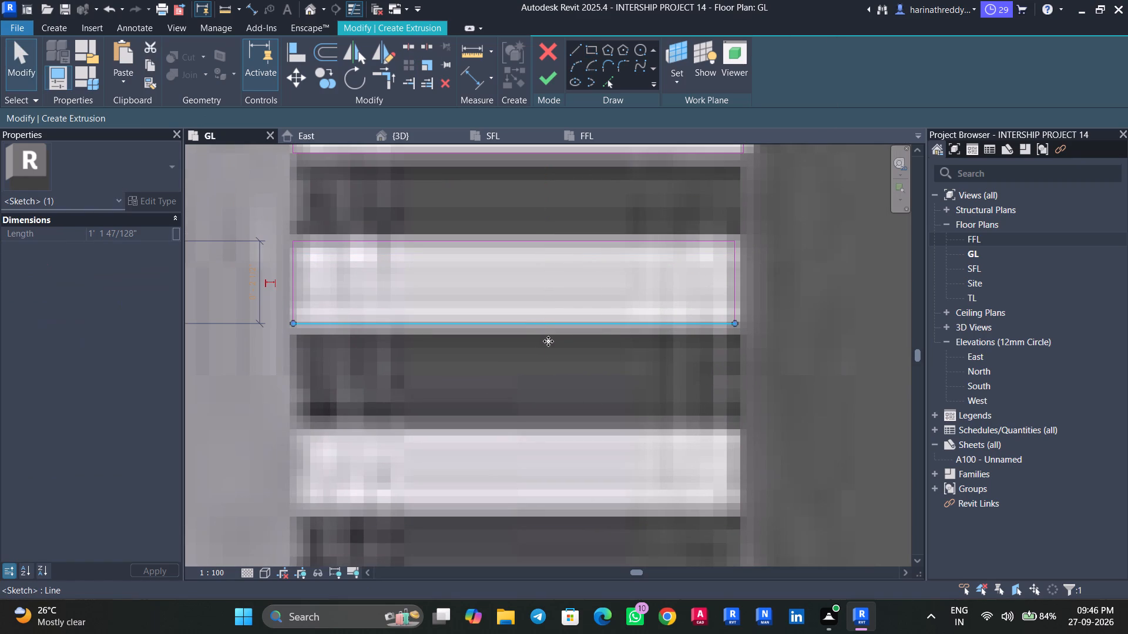
drag(548, 341, 549, 333)
key(Escape)
key(Escape)
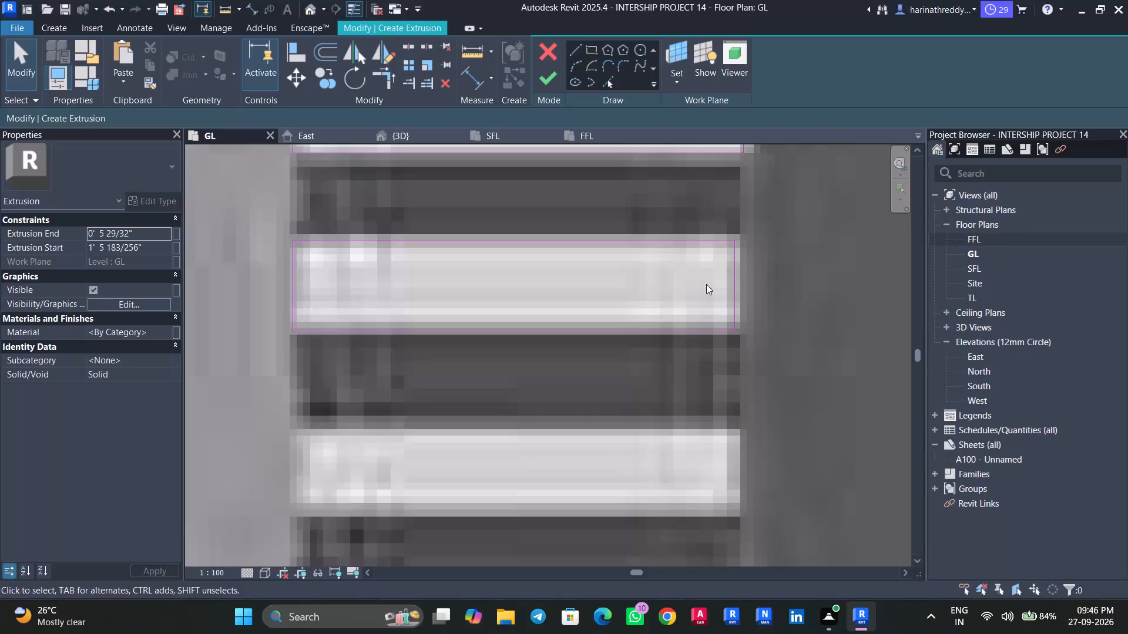
Nudge the side and upper edges of the fourth slat's rectangle to fit, making it about 1' 1 1/2" by 3".
click(730, 288)
key(Right)
key(Right)
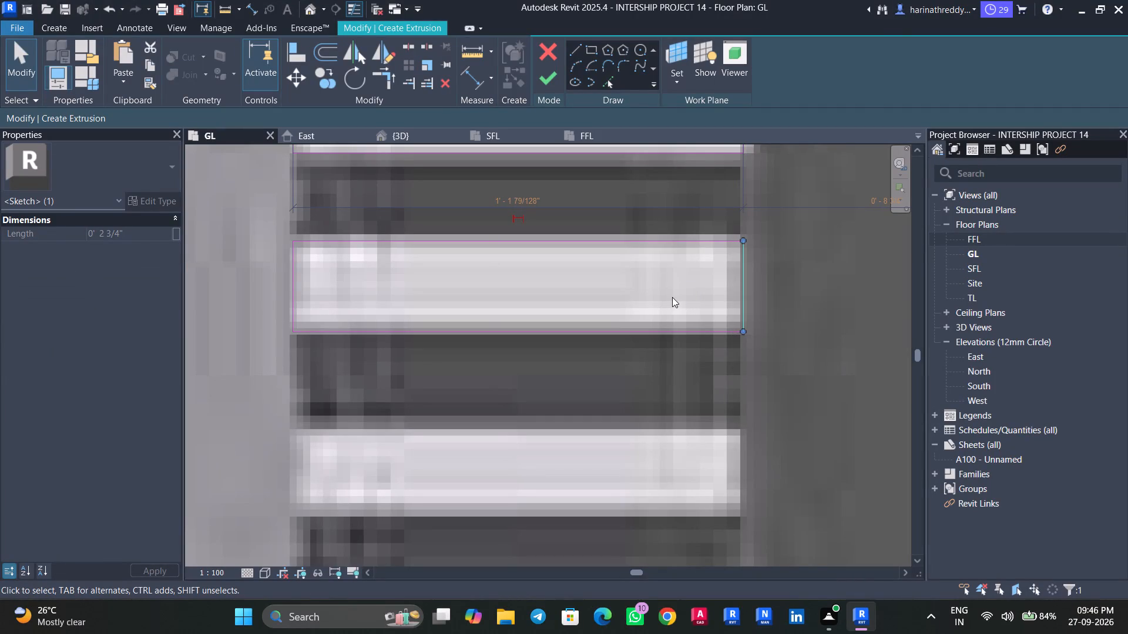
key(Left)
click(627, 243)
key(Up)
key(Up)
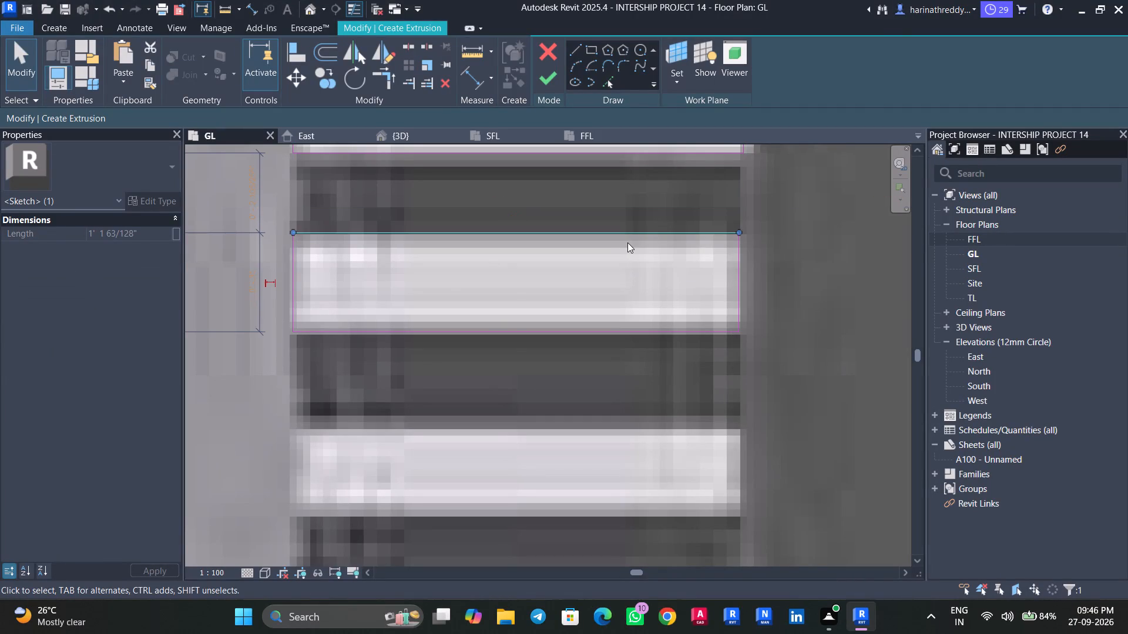
click(284, 302)
click(291, 302)
key(Left)
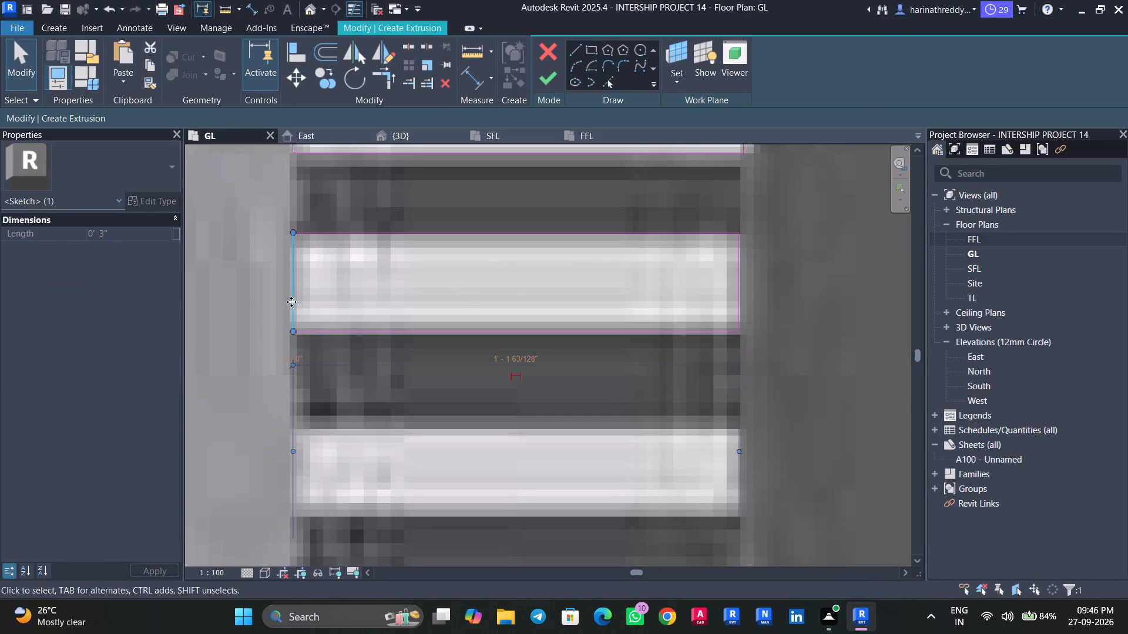
scroll(321, 323, down, 6)
middle_drag(343, 363, 365, 251)
key(Escape)
key(Escape)
Sketch separate rectangles over the fifth and sixth white slats of the grating.
click(597, 52)
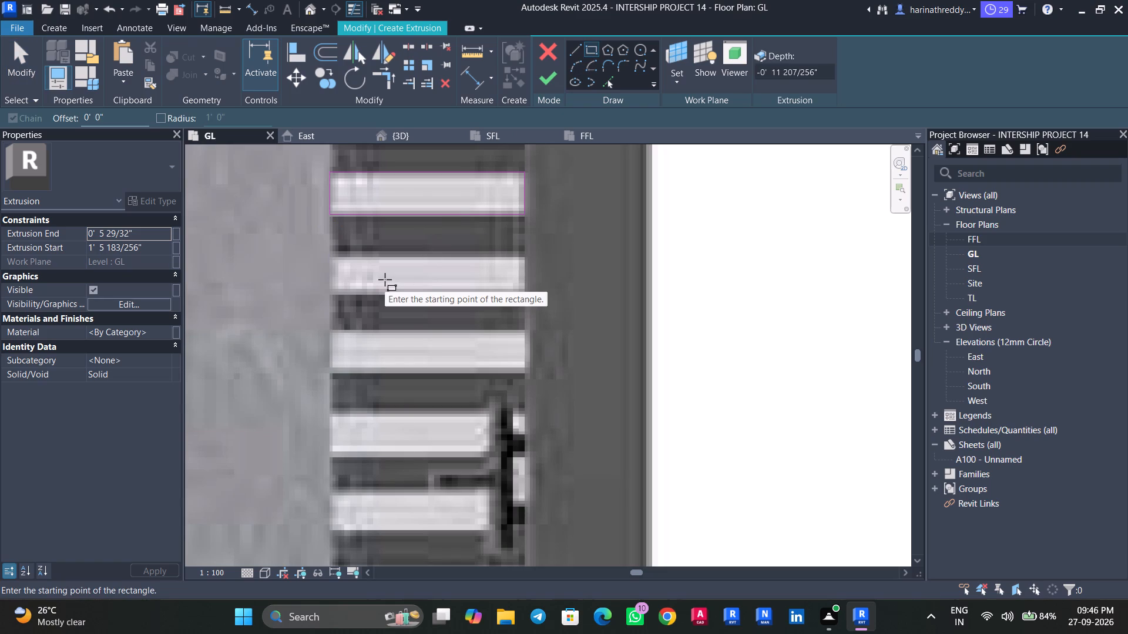
scroll(385, 279, up, 4)
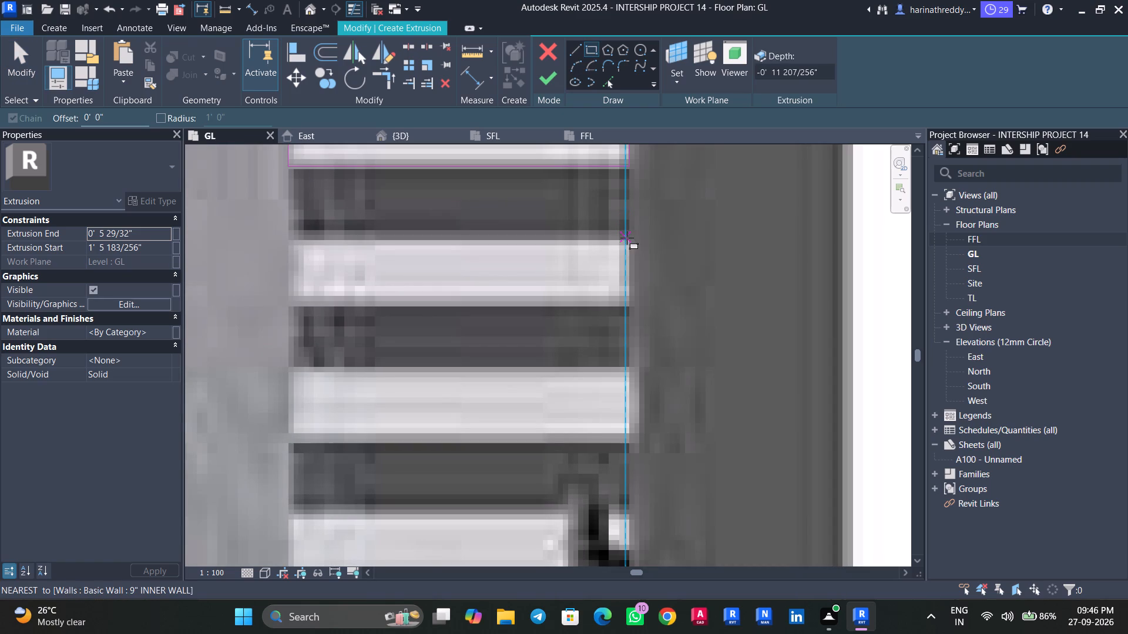
click(627, 241)
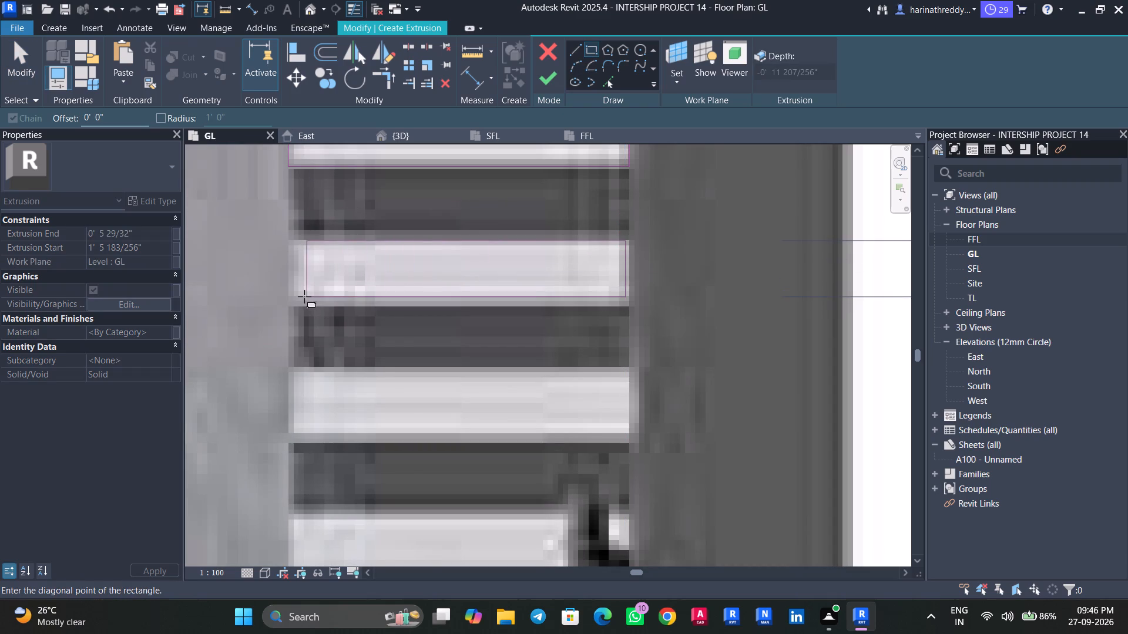
click(292, 303)
middle_drag(327, 355, 328, 301)
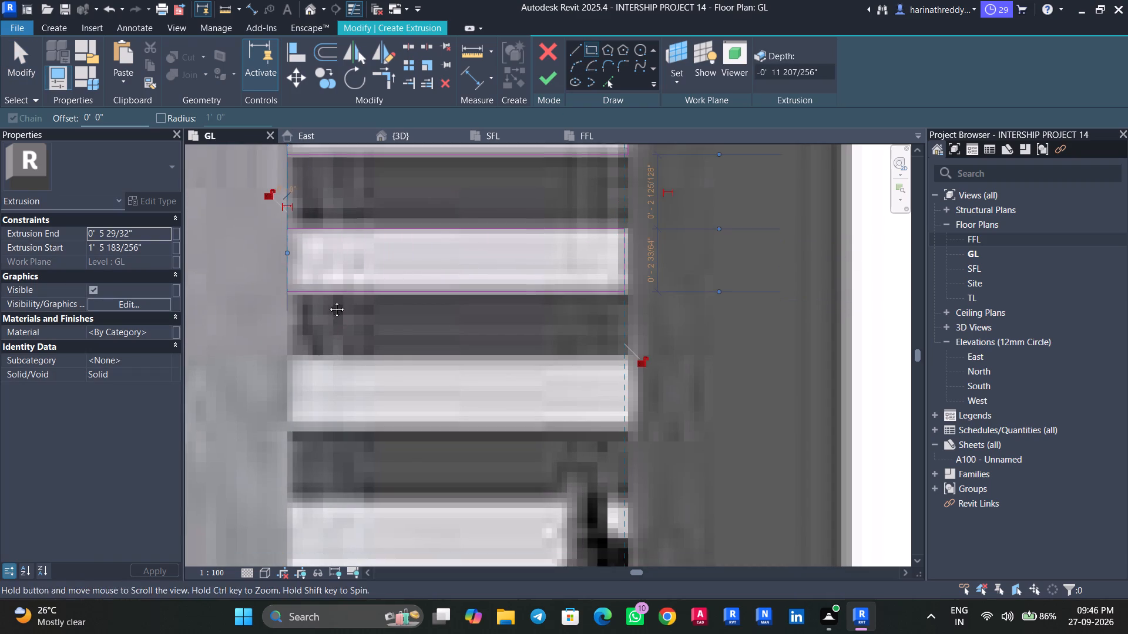
middle_drag(328, 301, 338, 278)
scroll(338, 278, up, 1)
click(296, 292)
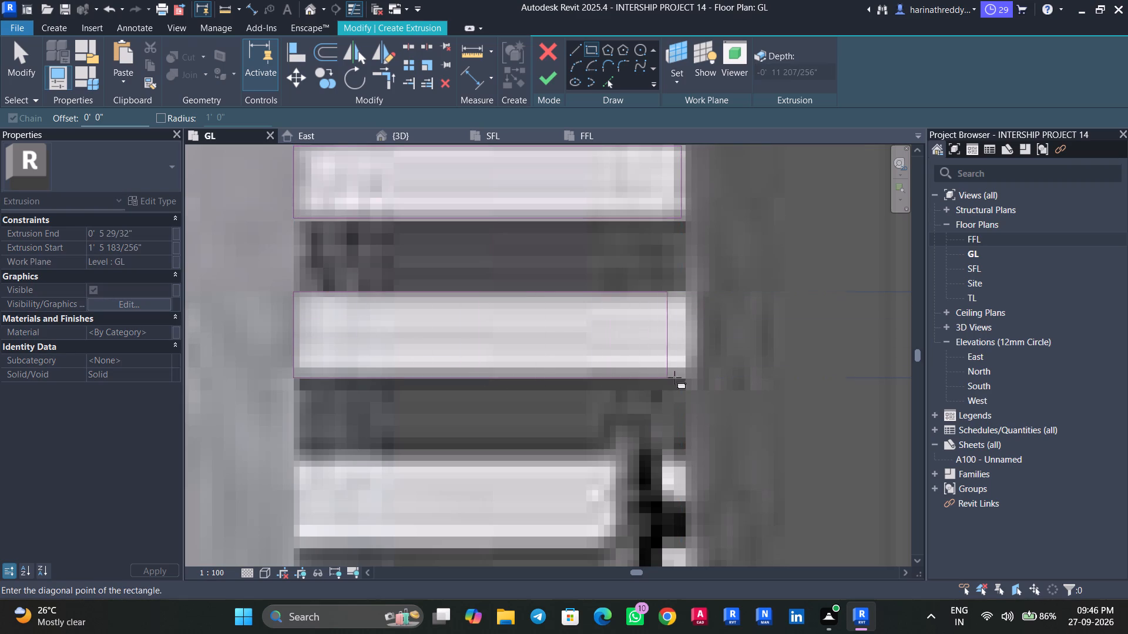
click(682, 376)
Sketch separate rectangles, each about 1' 1 1/2" long, over the seventh, eighth and ninth white slats of the grating.
middle_drag(632, 382, 636, 201)
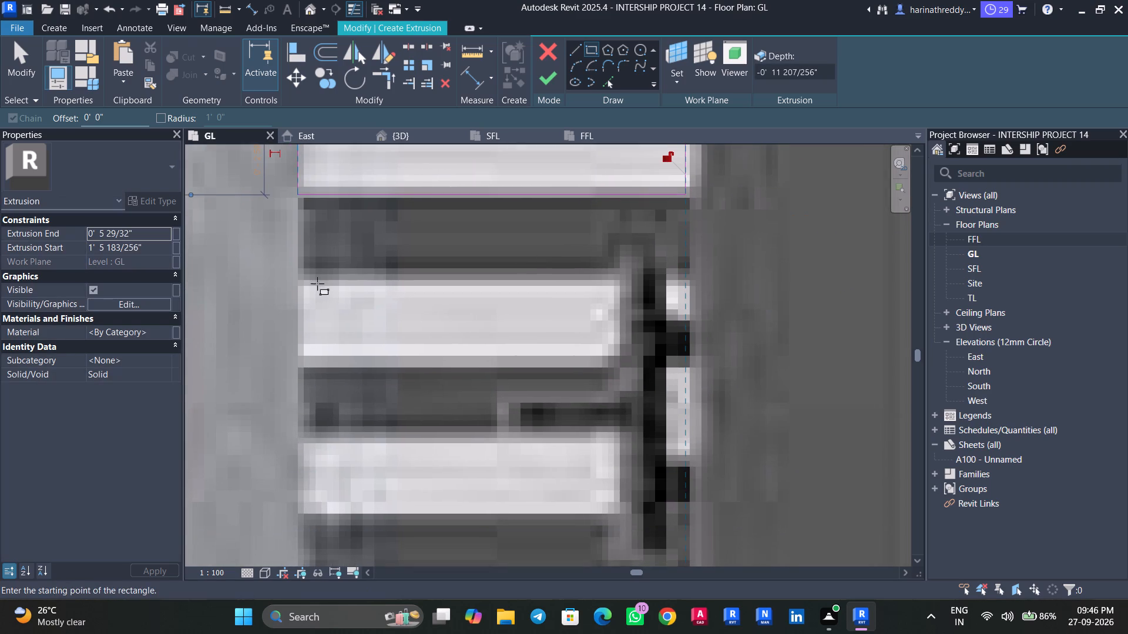
click(299, 278)
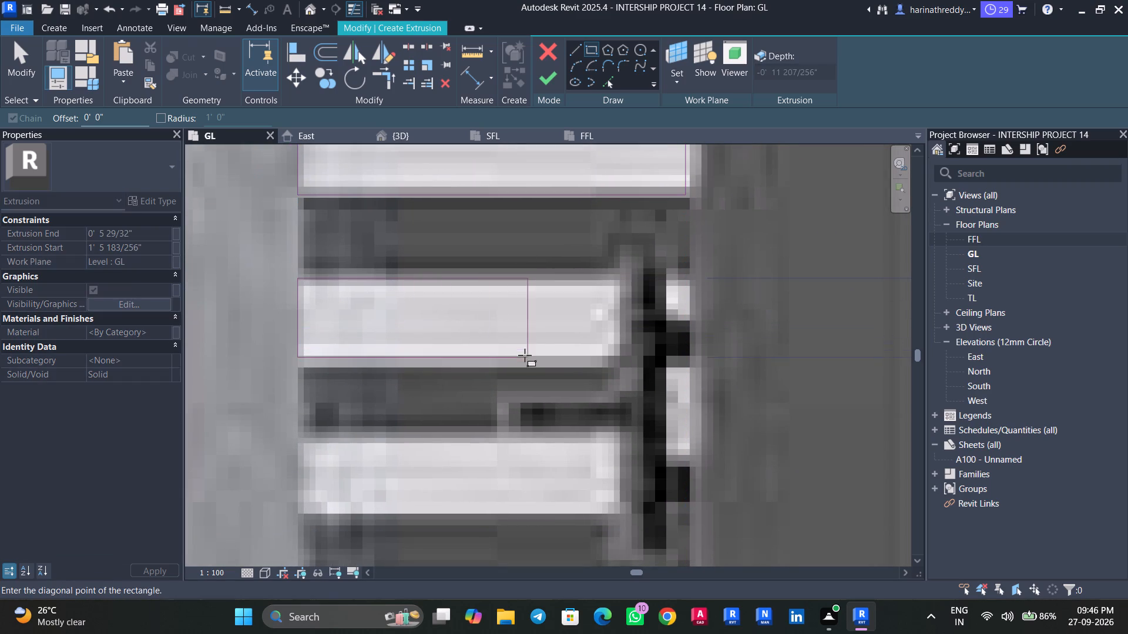
click(687, 366)
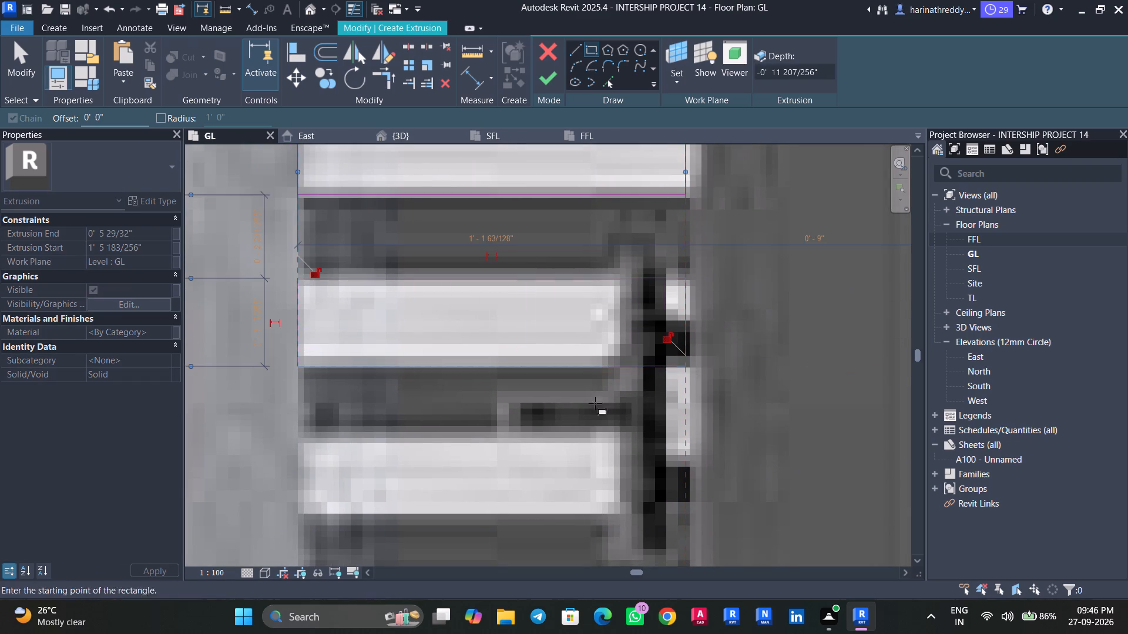
middle_drag(595, 403, 613, 289)
click(319, 322)
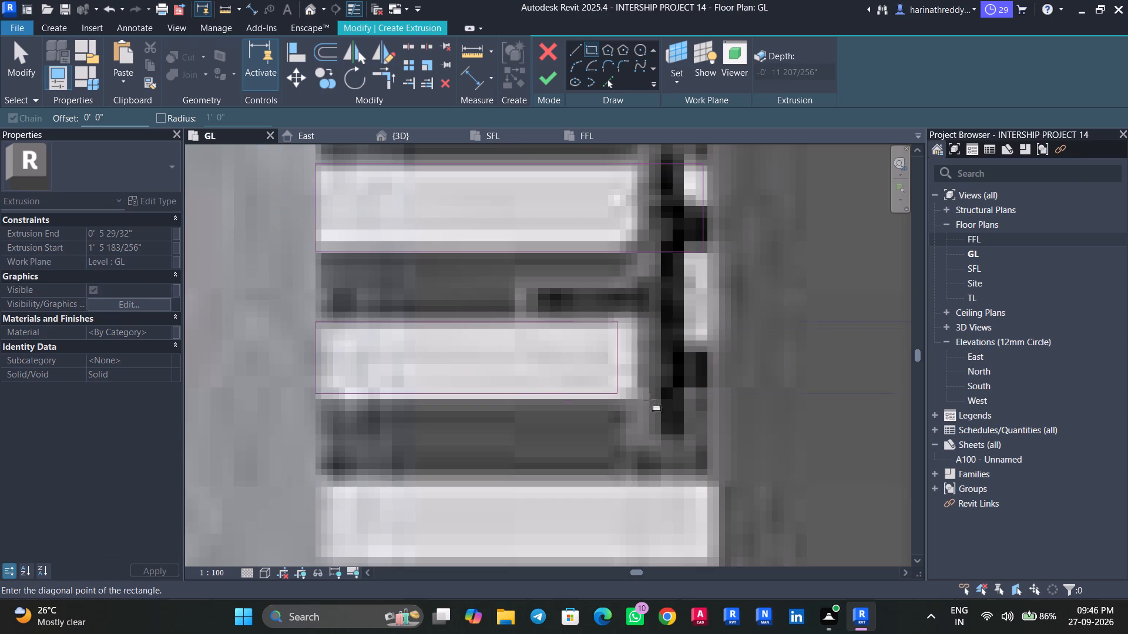
click(706, 399)
middle_drag(590, 448, 602, 343)
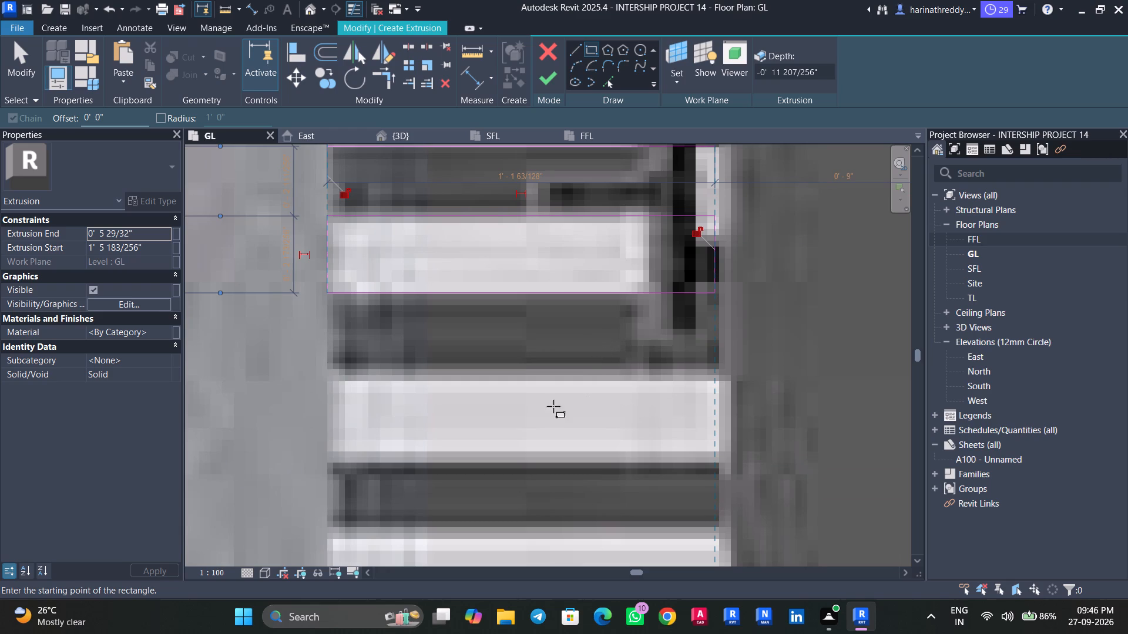
click(329, 367)
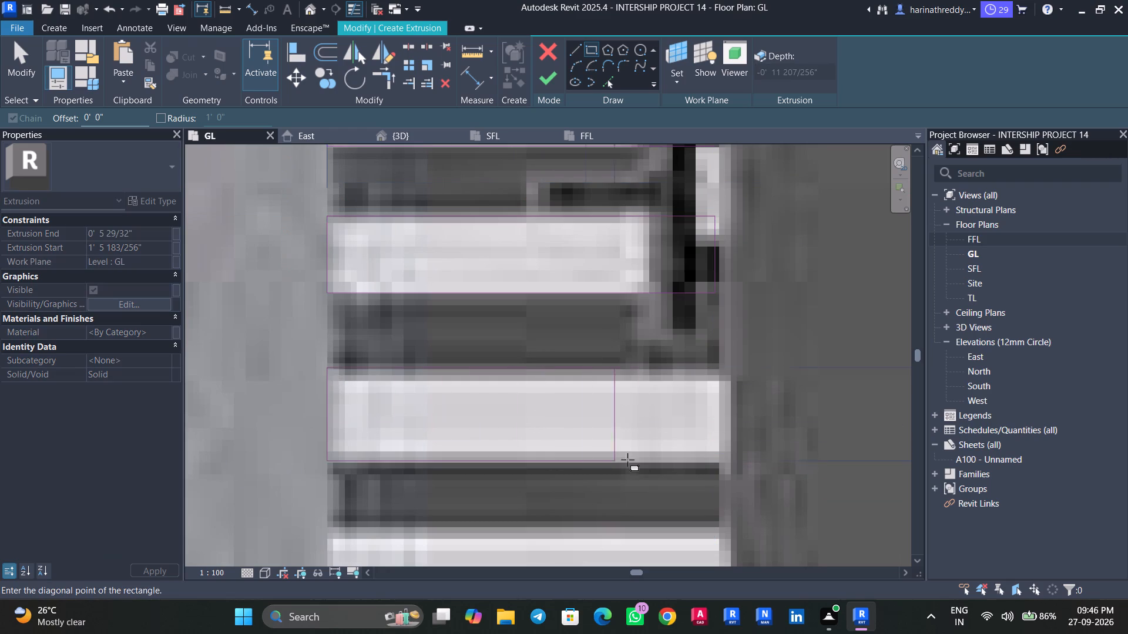
click(719, 470)
Sketch separate rectangles over the tenth, eleventh and twelfth white slats, tracing each slat's outline.
middle_drag(593, 439, 586, 318)
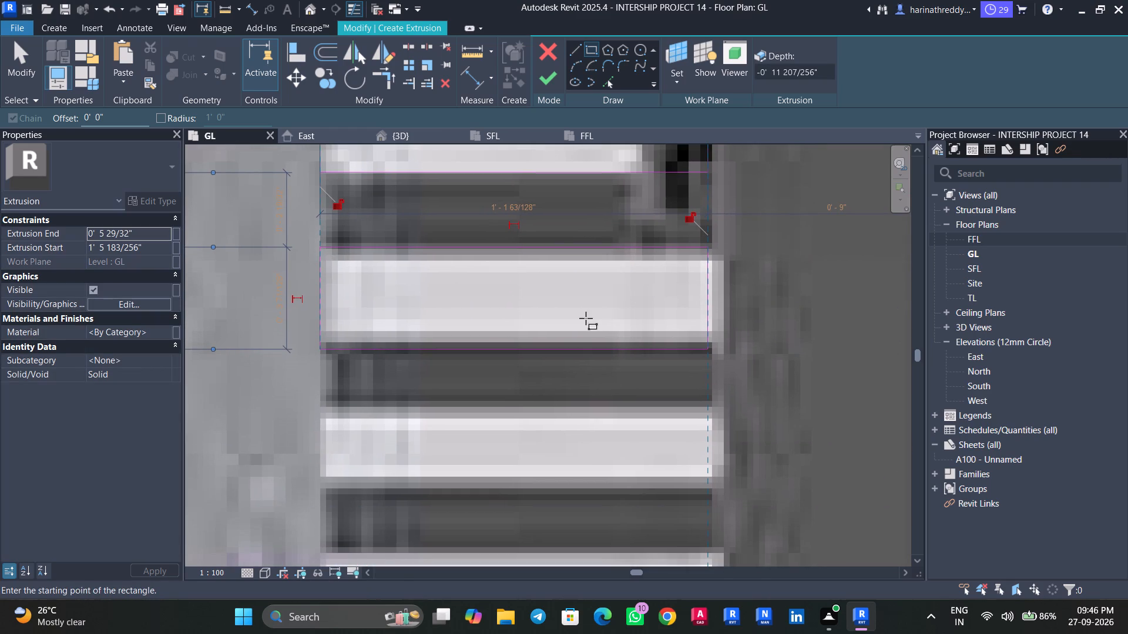
click(321, 406)
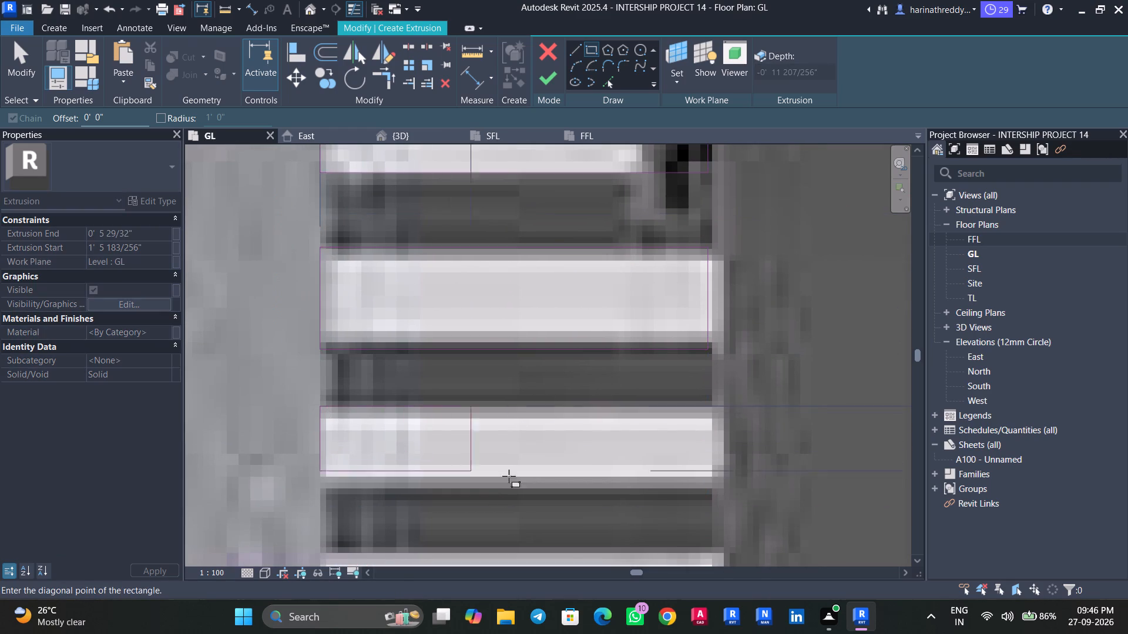
click(709, 492)
middle_drag(636, 471, 636, 320)
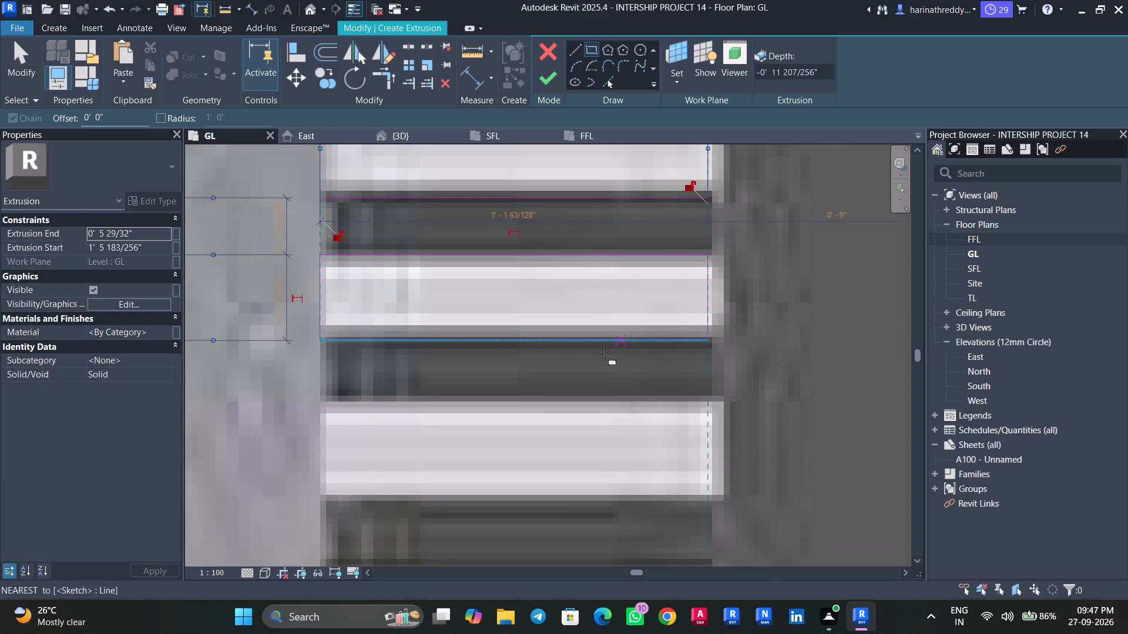
click(324, 399)
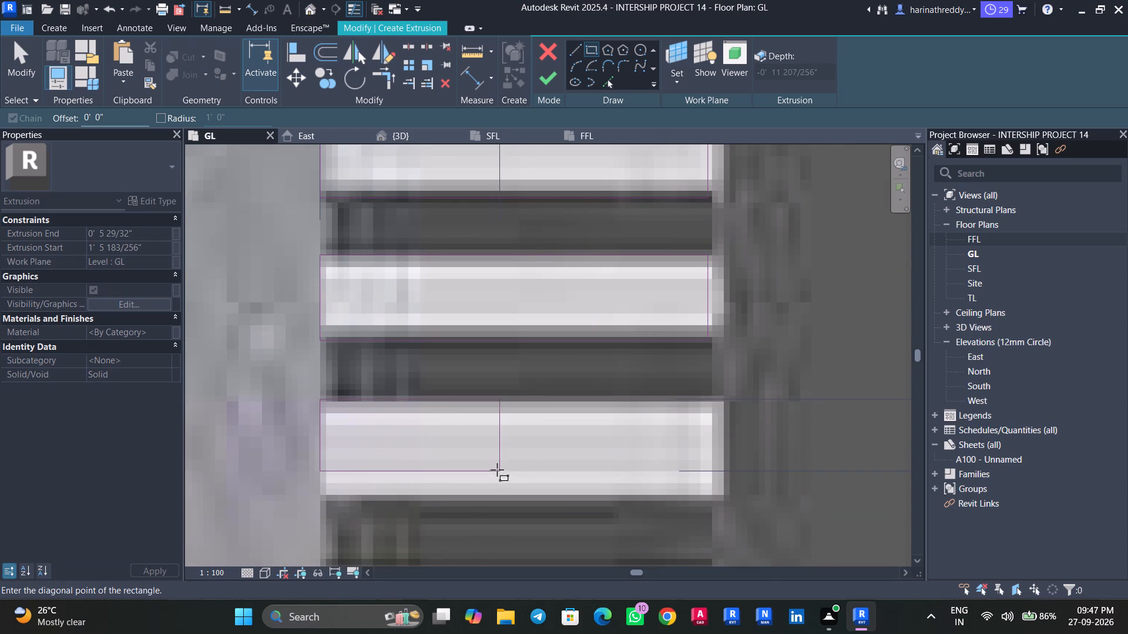
click(709, 498)
middle_drag(603, 467, 627, 322)
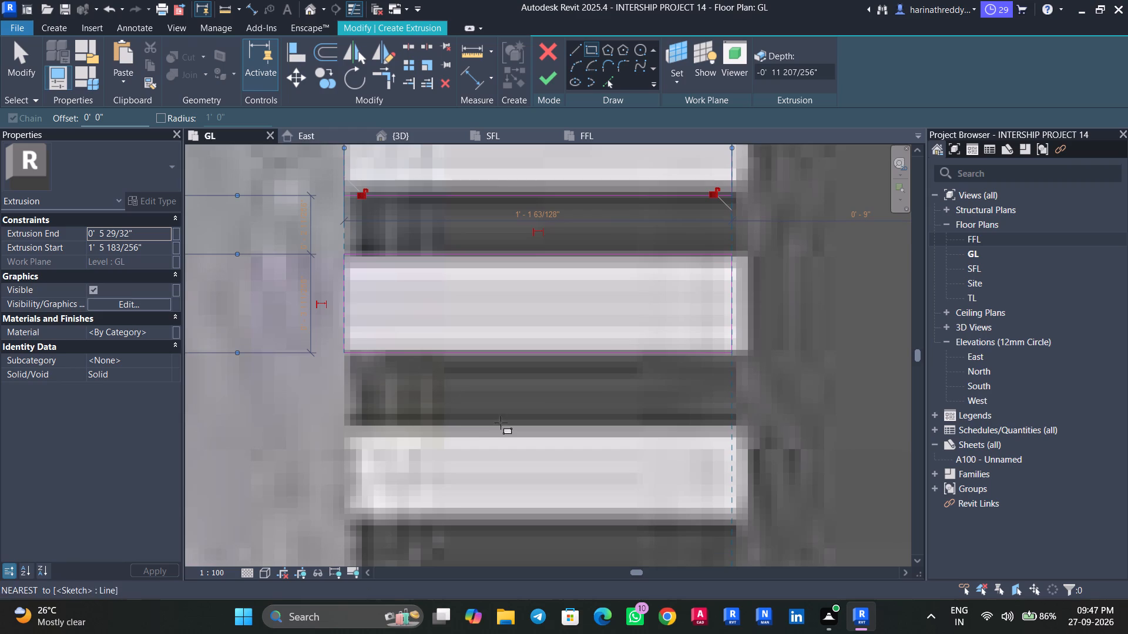
middle_drag(443, 448, 497, 353)
click(401, 335)
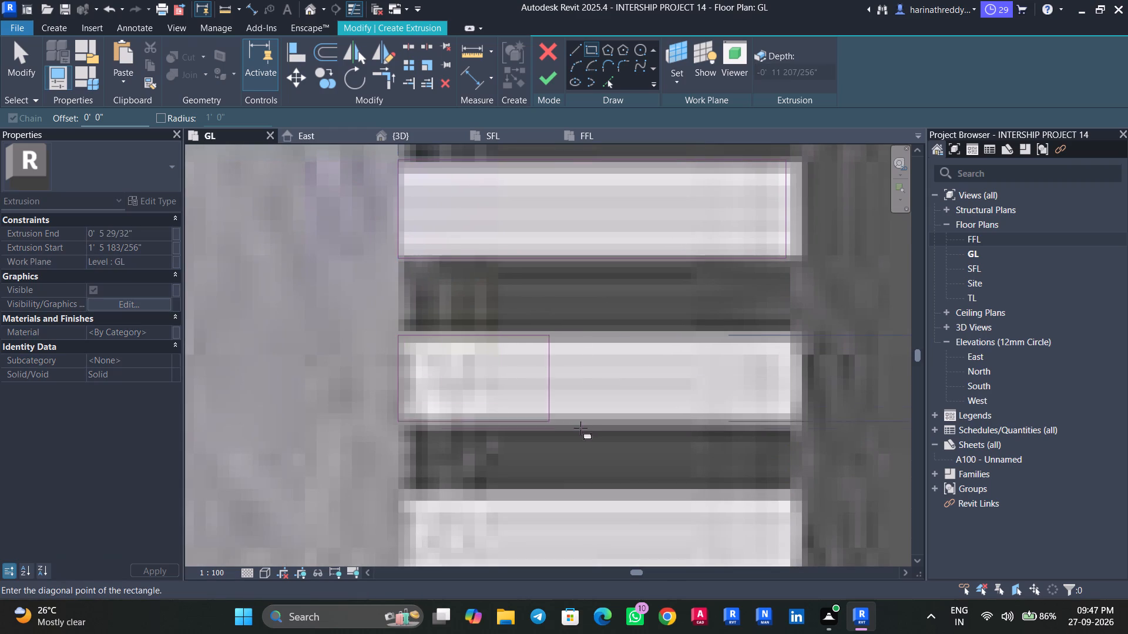
click(796, 426)
Sketch separate rectangles over the thirteenth, fourteenth and fifteenth white slats of the grating.
middle_drag(704, 466, 703, 454)
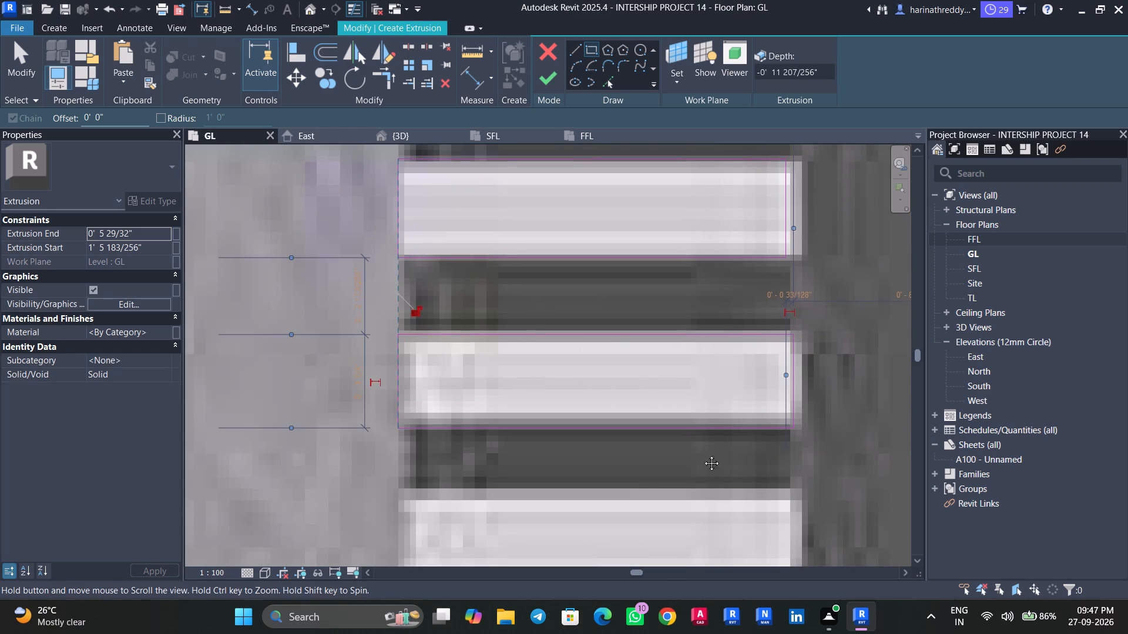
middle_drag(703, 454, 687, 344)
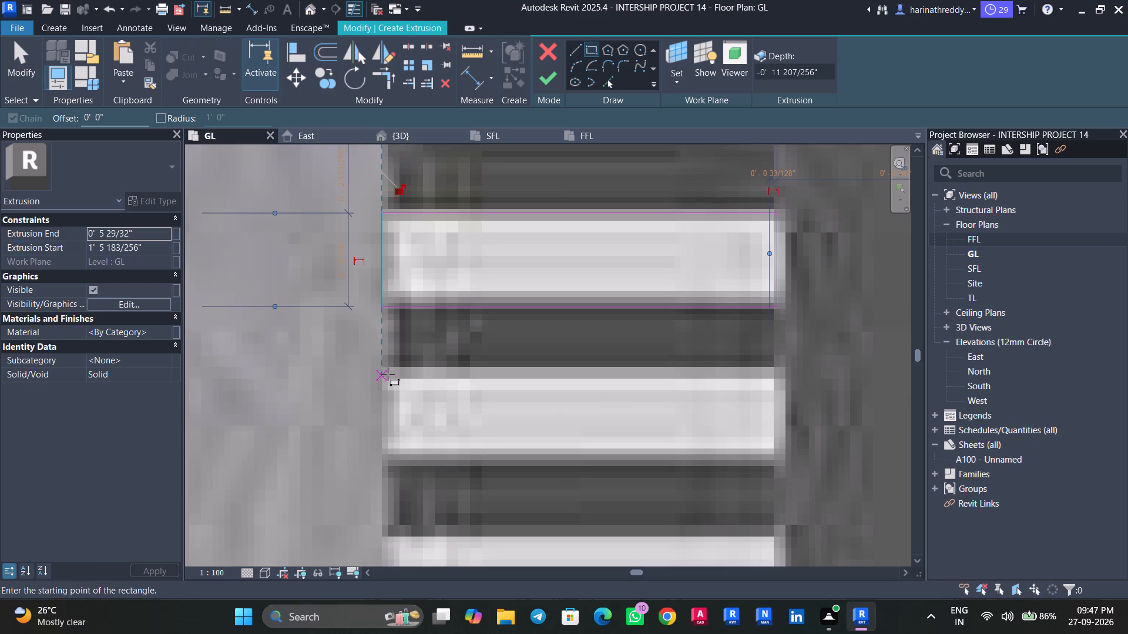
click(387, 369)
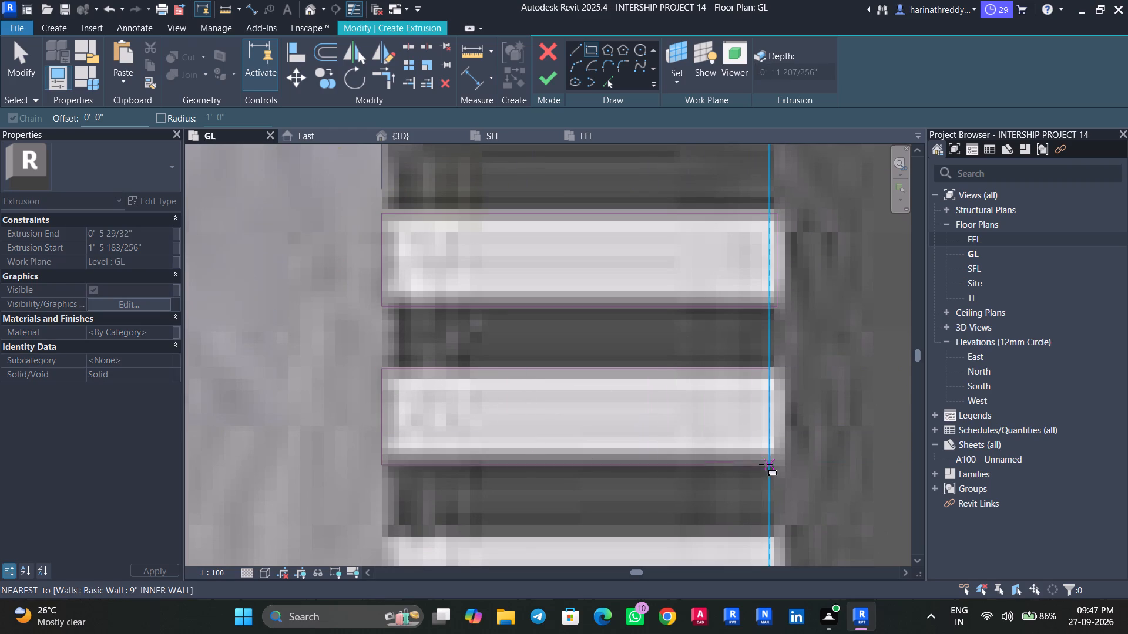
click(778, 461)
middle_drag(682, 488, 682, 312)
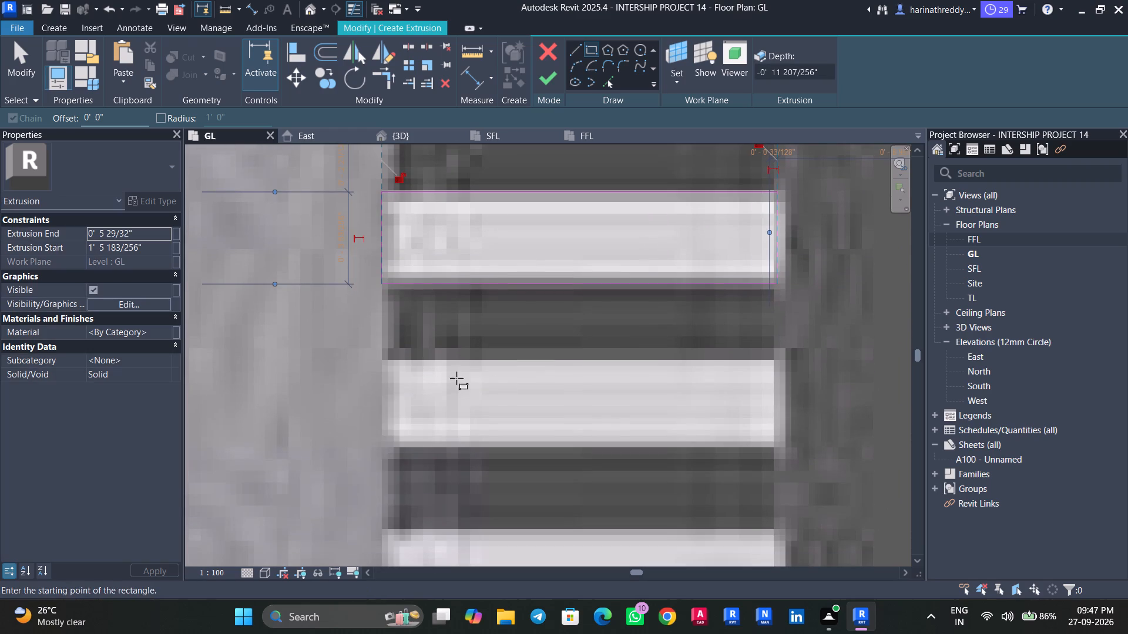
click(384, 361)
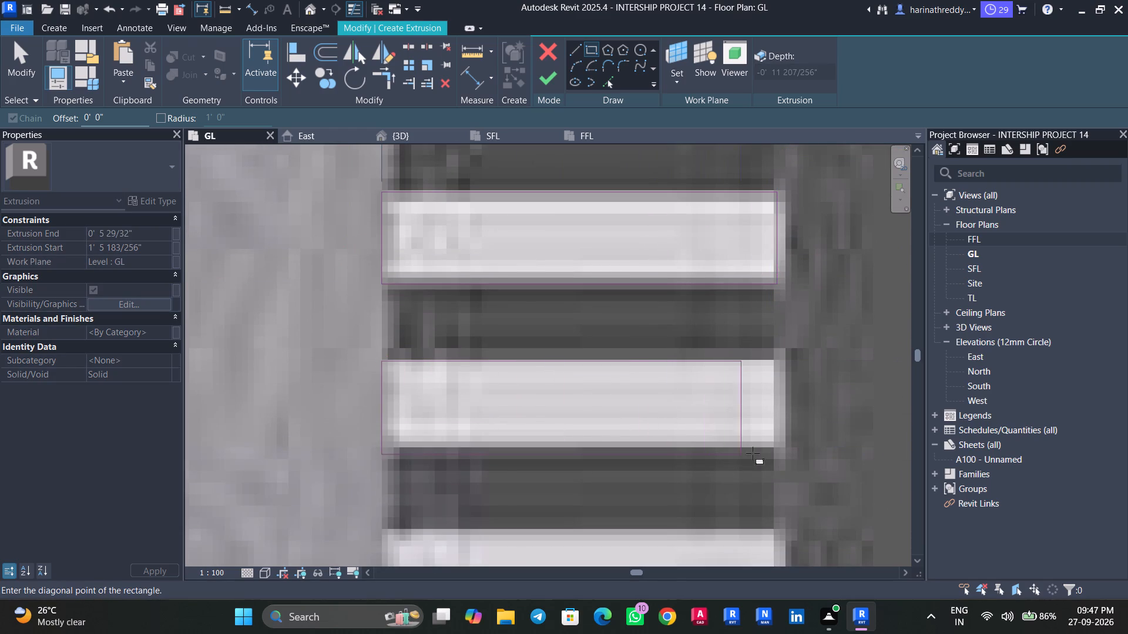
click(782, 447)
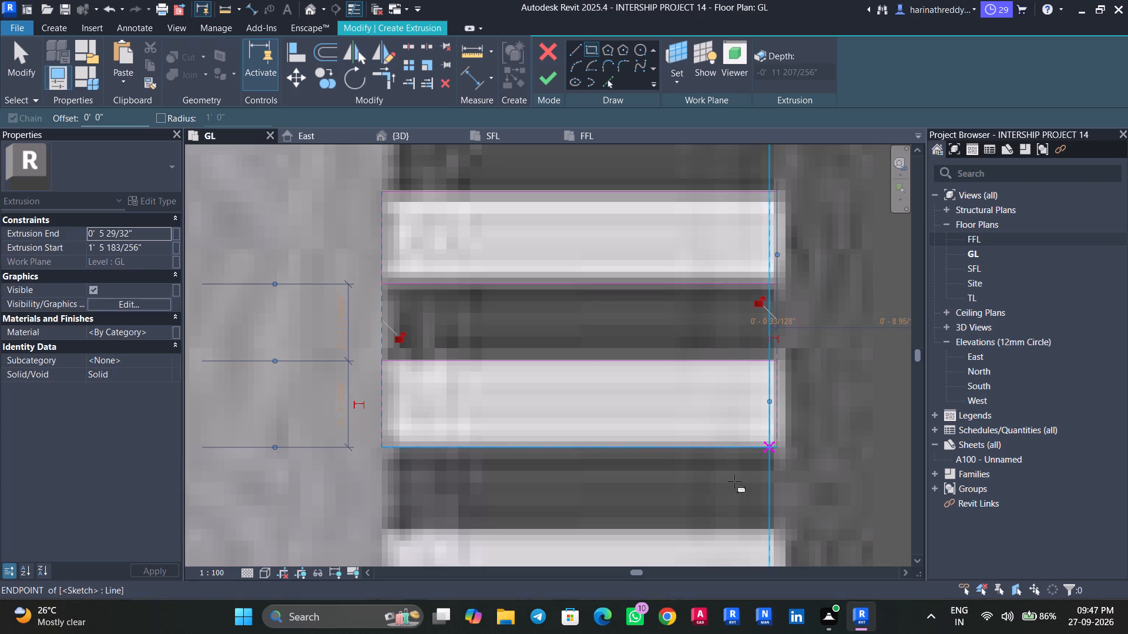
middle_drag(705, 497, 683, 419)
middle_drag(542, 432, 567, 286)
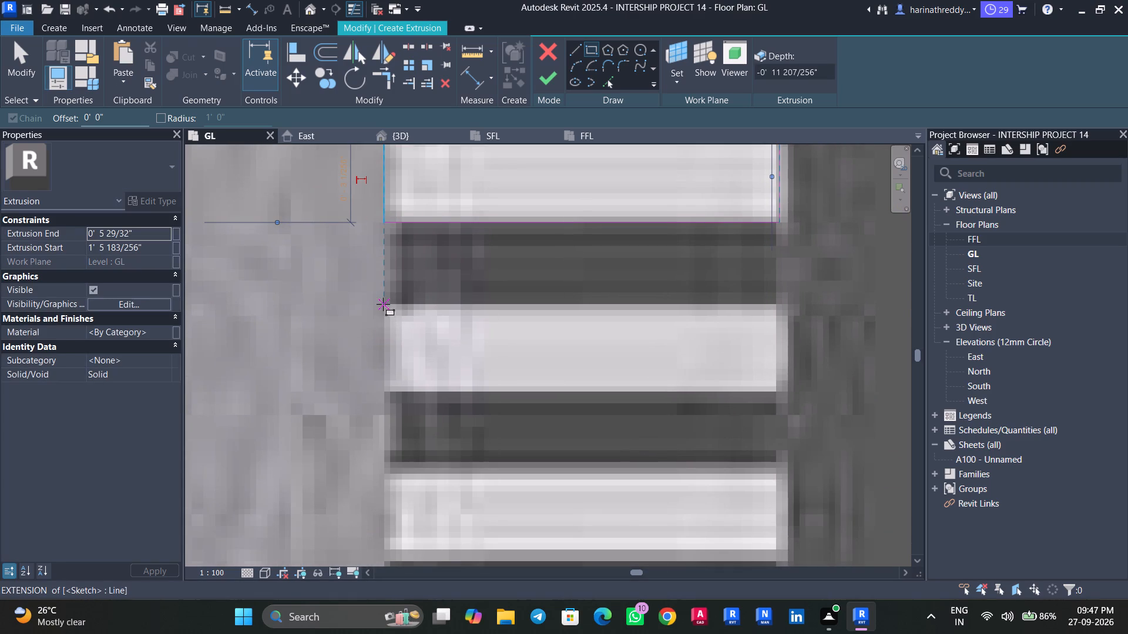
click(383, 304)
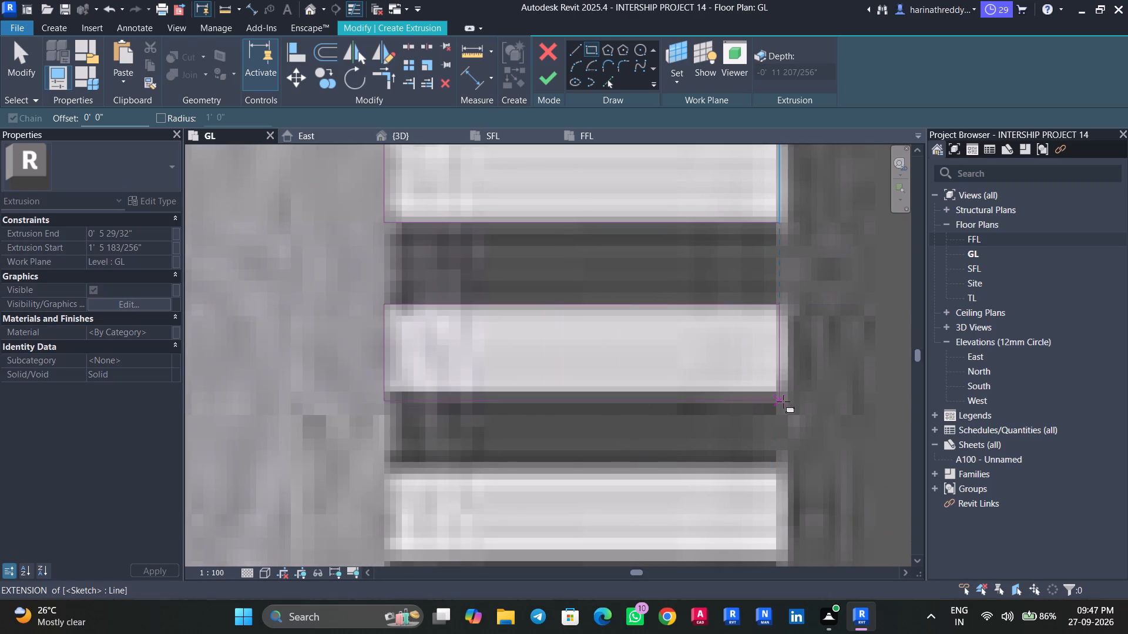
click(783, 392)
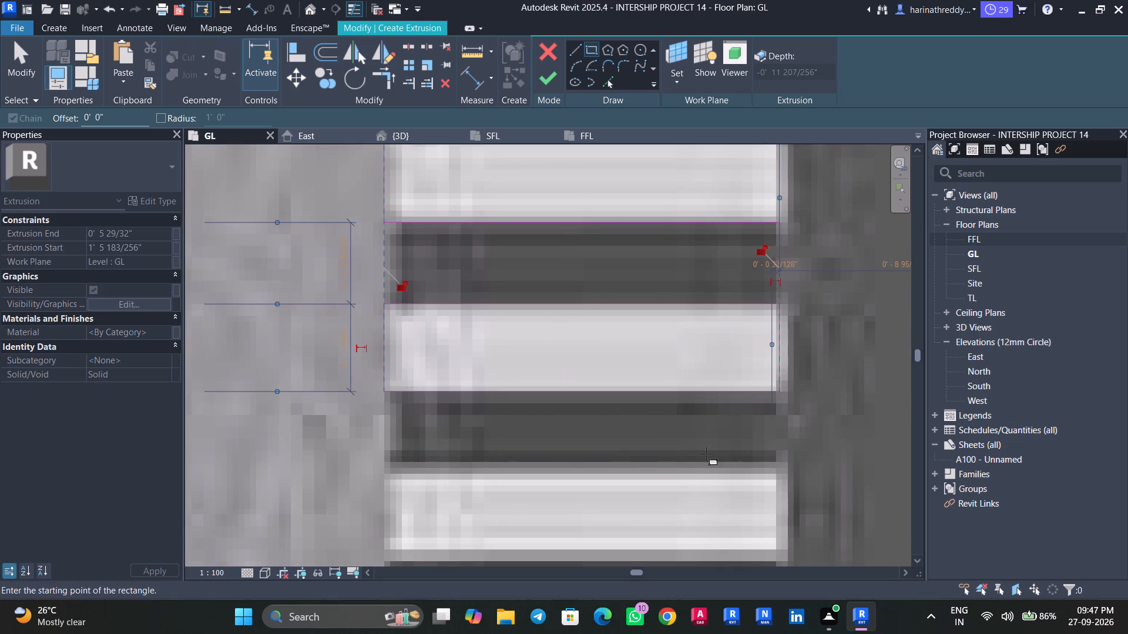
Sketch rectangles over the last two white slats above the white platform and finish the extrusion sketch.
middle_drag(706, 454, 714, 365)
middle_drag(544, 392, 558, 315)
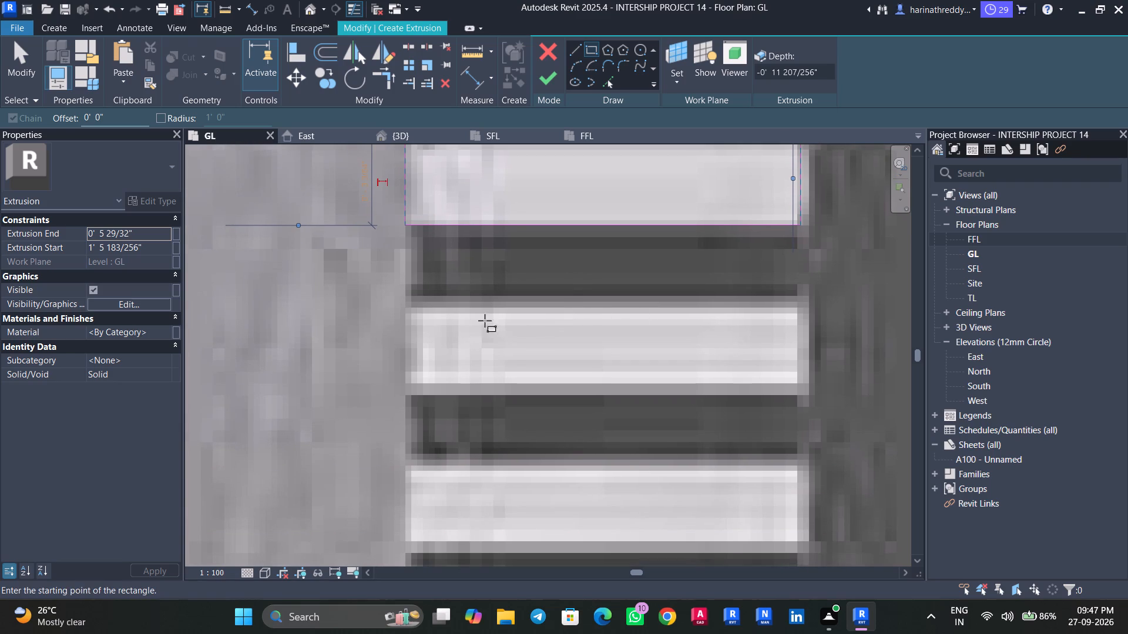
click(407, 296)
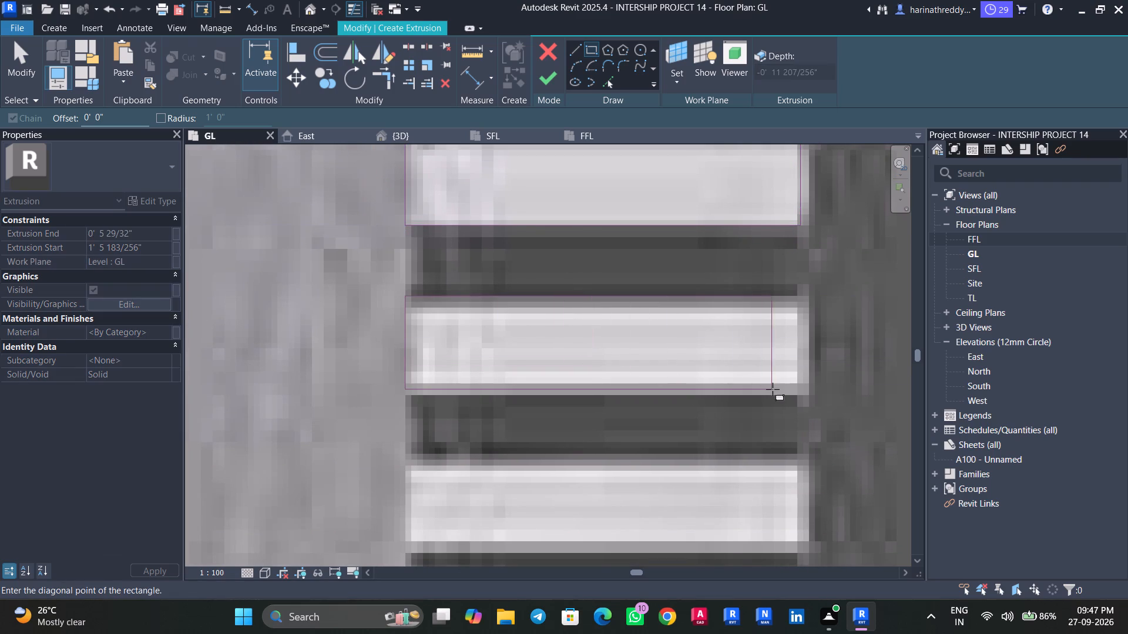
click(805, 396)
scroll(723, 419, up, 1)
middle_drag(722, 415, 720, 308)
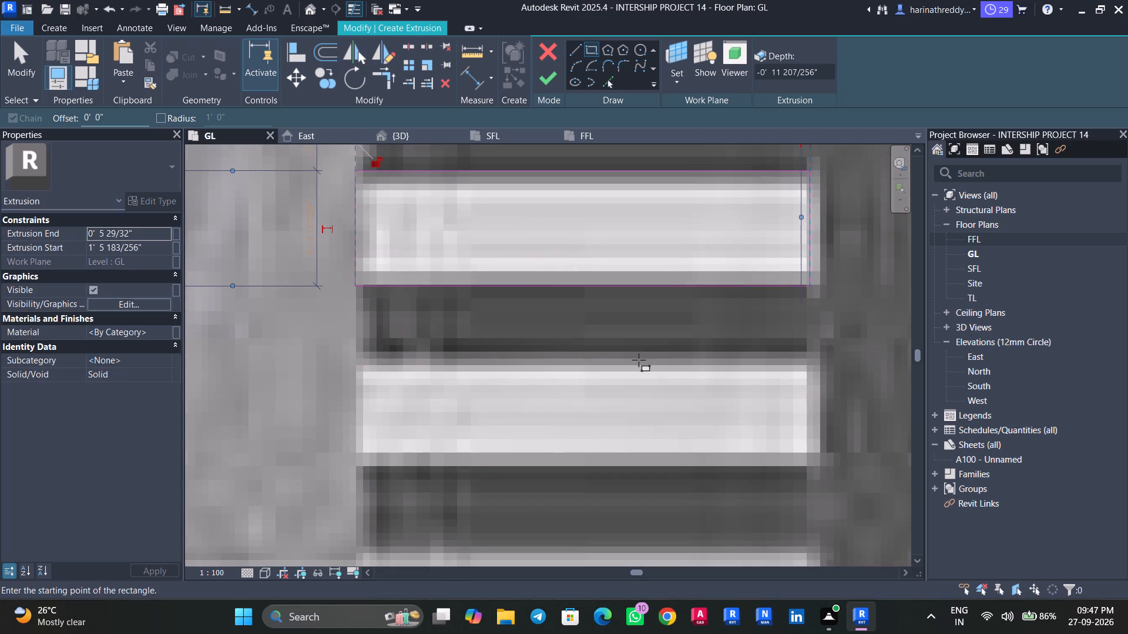
middle_drag(532, 362, 570, 220)
click(392, 213)
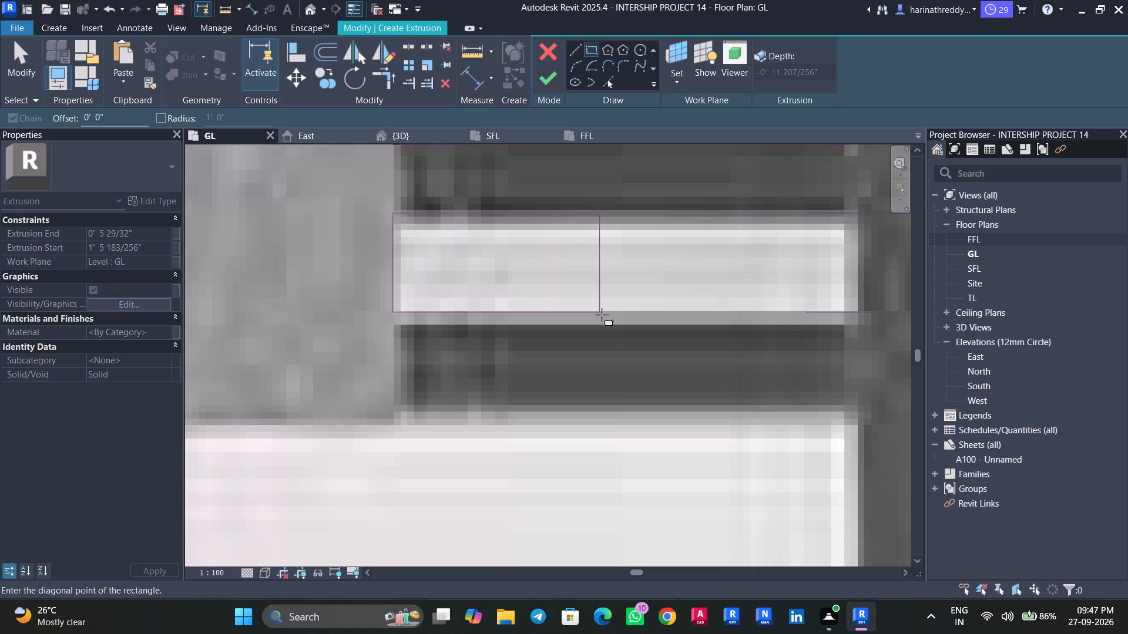
click(849, 322)
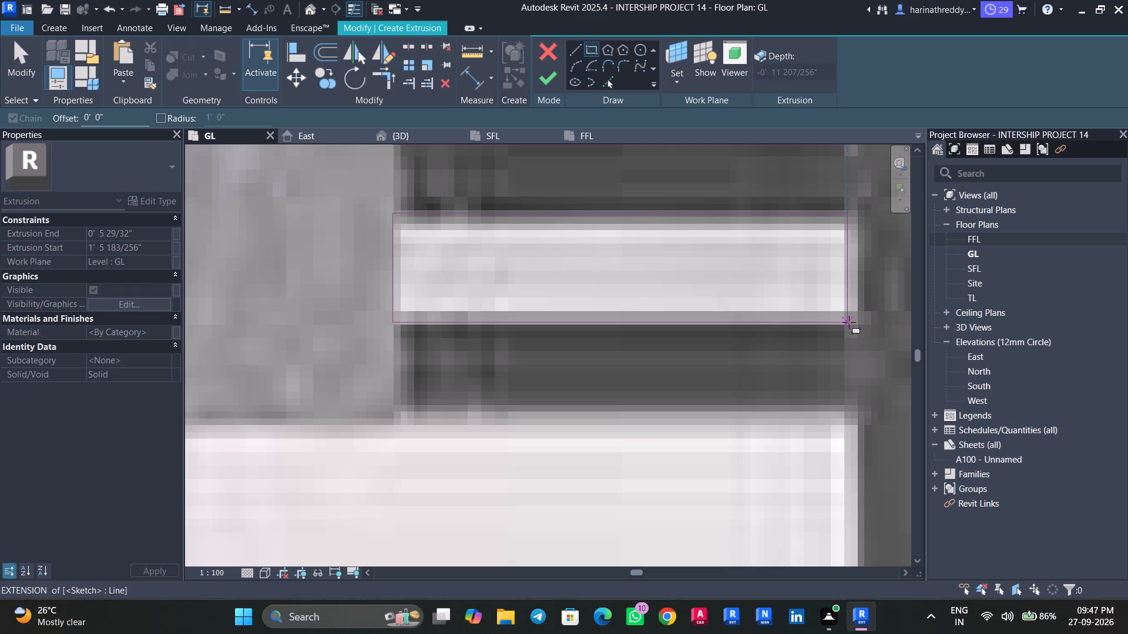
scroll(675, 288, down, 6)
middle_drag(674, 284, 657, 366)
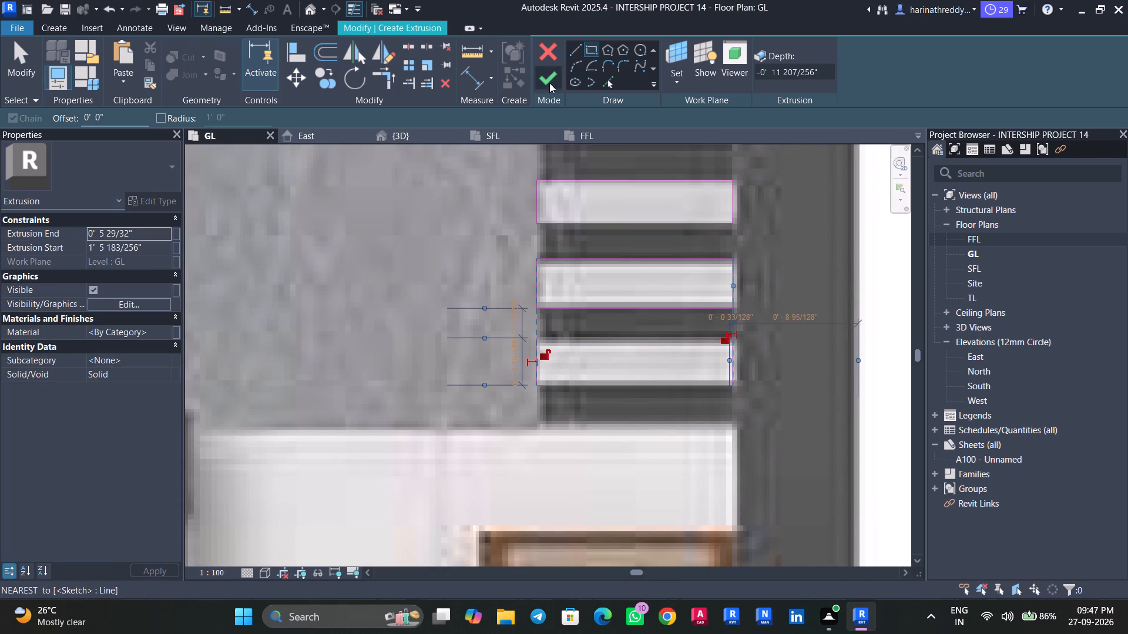
click(549, 83)
Examine the grating slats against the wet kitchen yard floor in the 3D view.
click(402, 134)
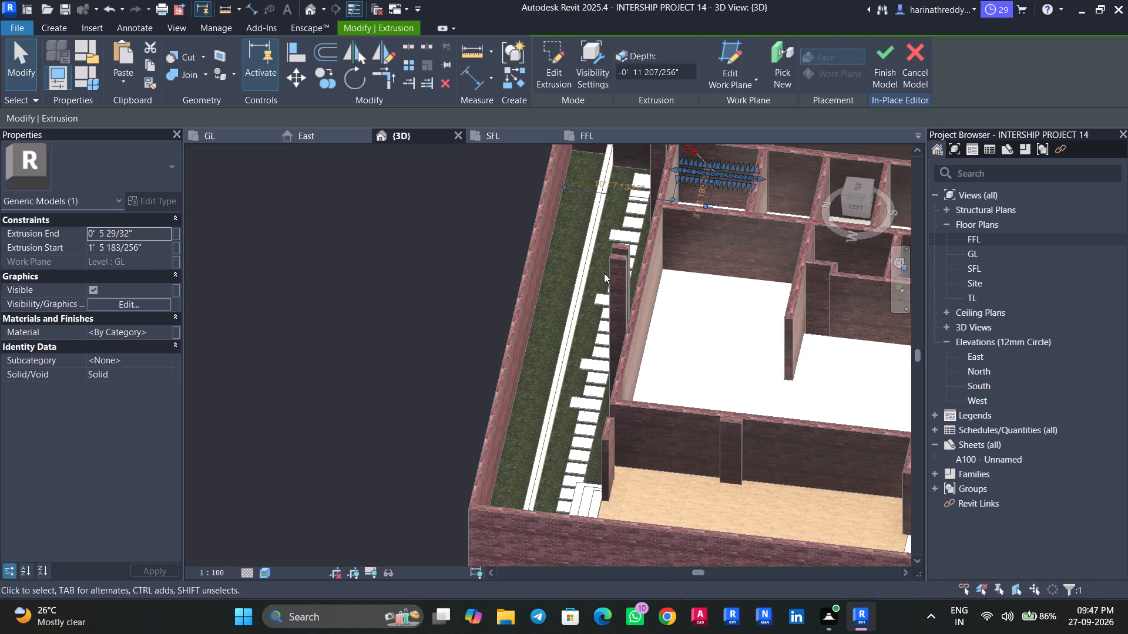
scroll(569, 342, down, 3)
shift+middle_drag(576, 368, 721, 439)
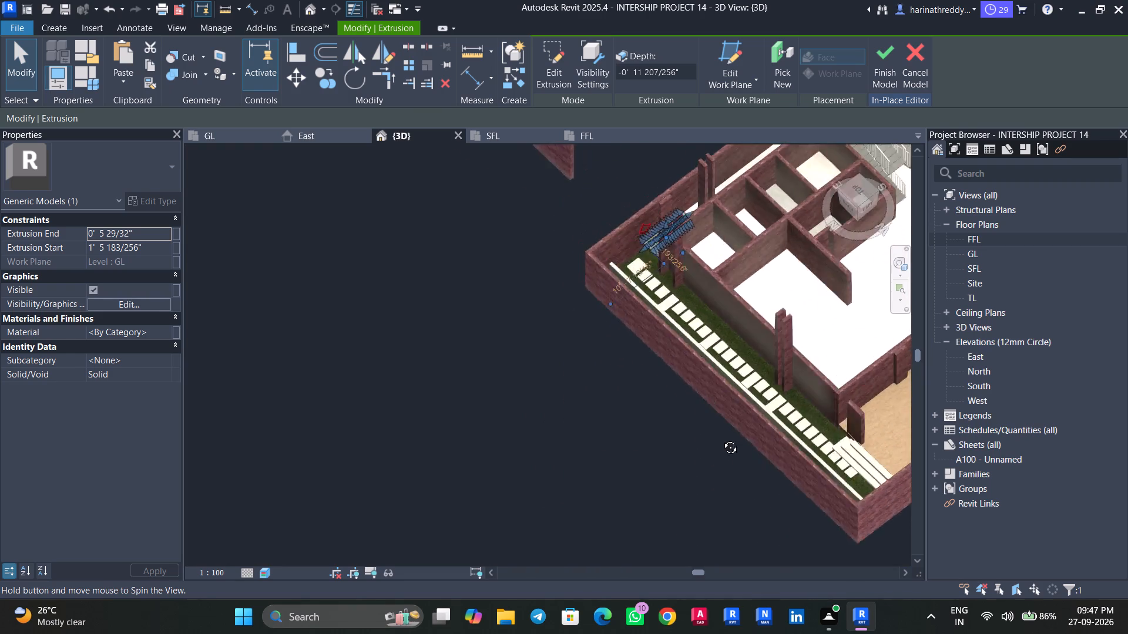
shift+middle_drag(721, 439, 744, 441)
scroll(677, 247, up, 5)
scroll(620, 254, down, 1)
scroll(620, 254, up, 2)
key(Escape)
key(Escape)
scroll(647, 258, up, 6)
middle_drag(638, 261, 576, 397)
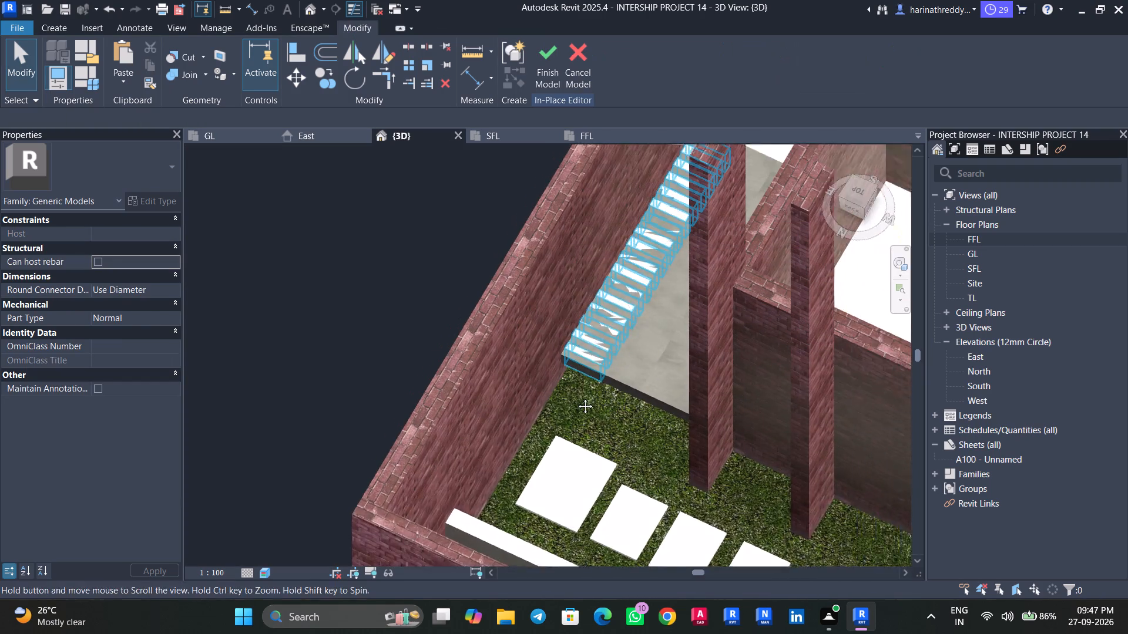
middle_drag(576, 397, 576, 397)
scroll(575, 398, up, 1)
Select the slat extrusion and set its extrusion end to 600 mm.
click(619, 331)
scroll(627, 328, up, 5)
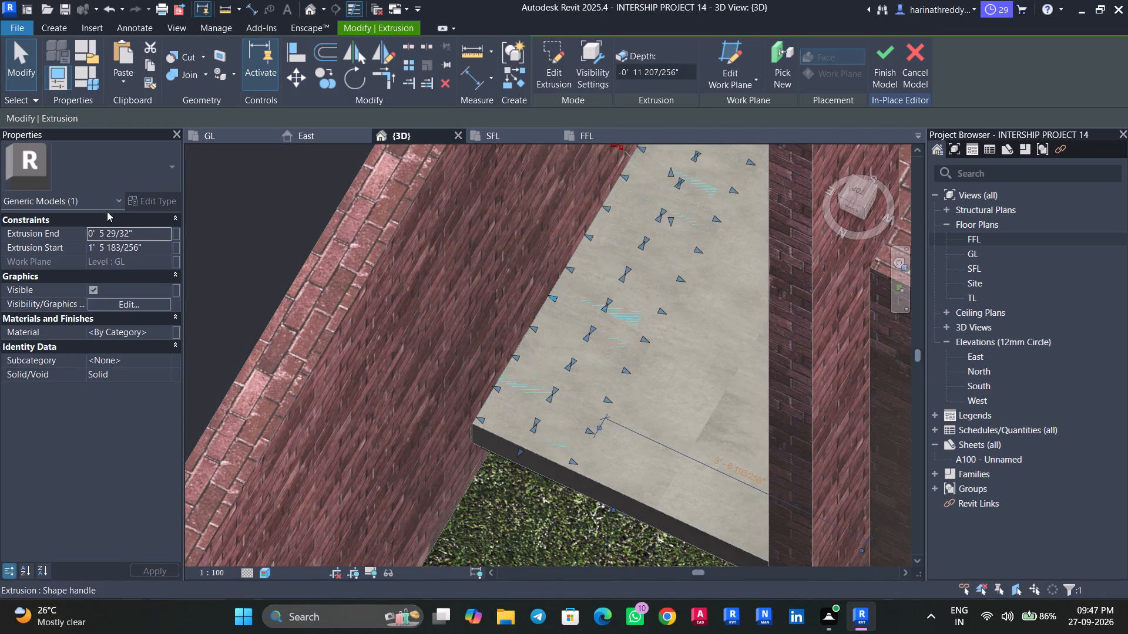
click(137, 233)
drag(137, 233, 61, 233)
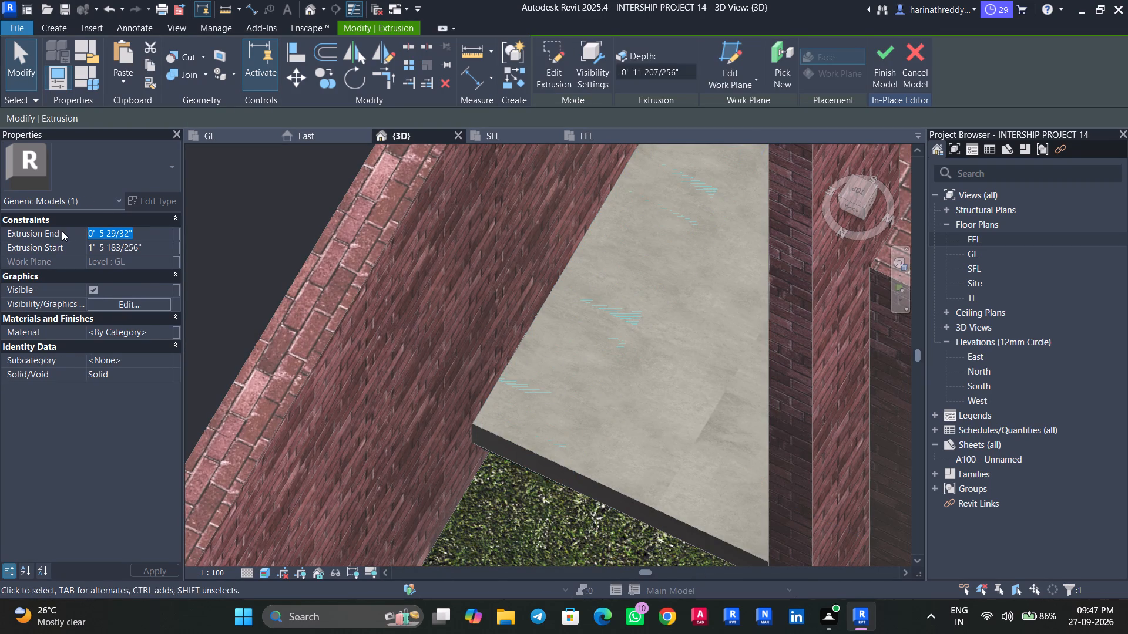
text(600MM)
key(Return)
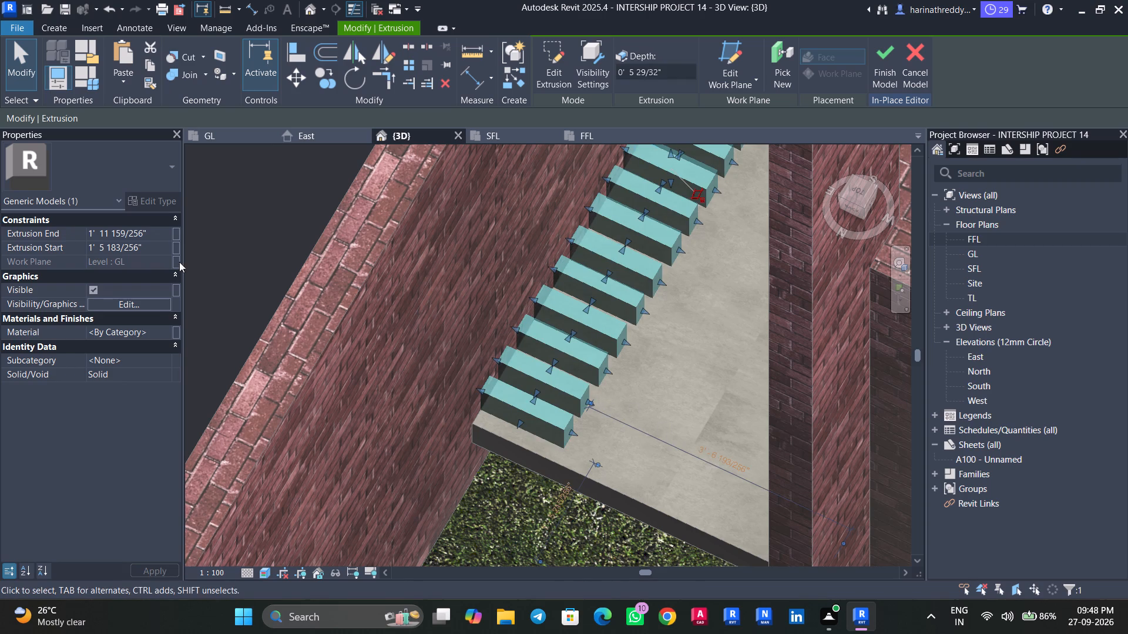
Set the slat extrusion's end to 500 mm.
click(156, 232)
key(5)
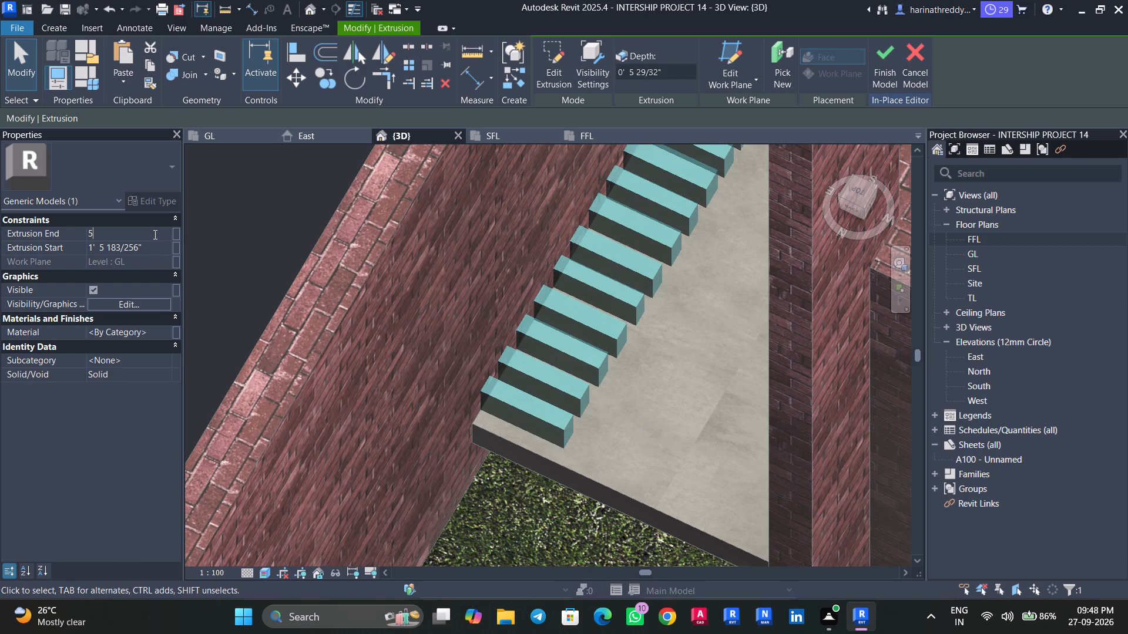
text(00MM)
key(Return)
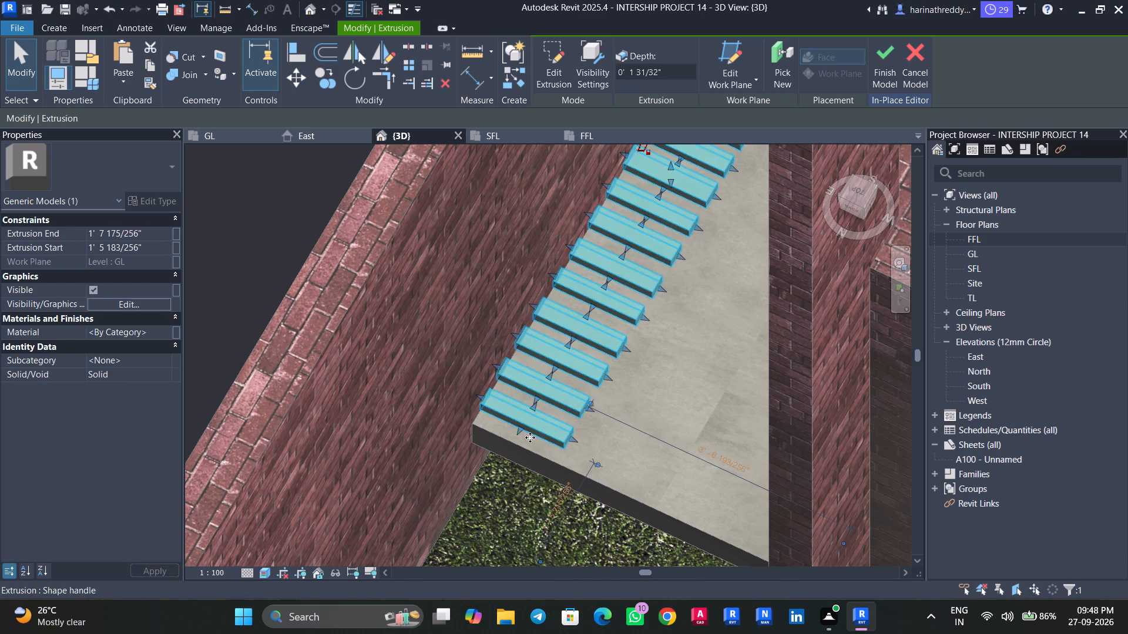
Set the slat extrusion's end to 480 mm.
click(152, 234)
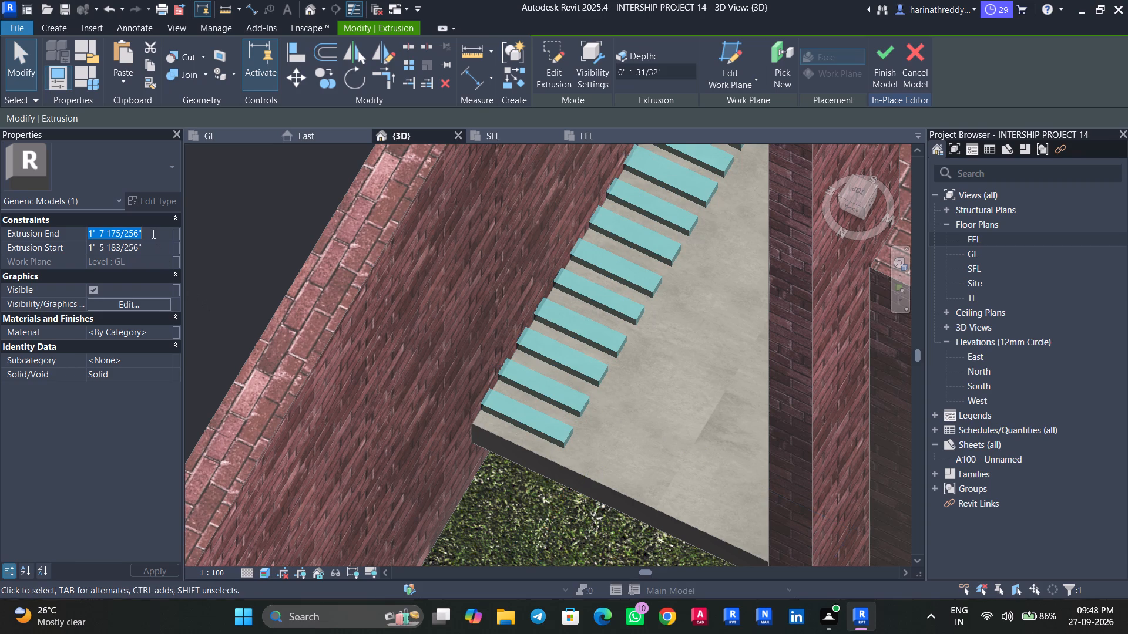
text(480)
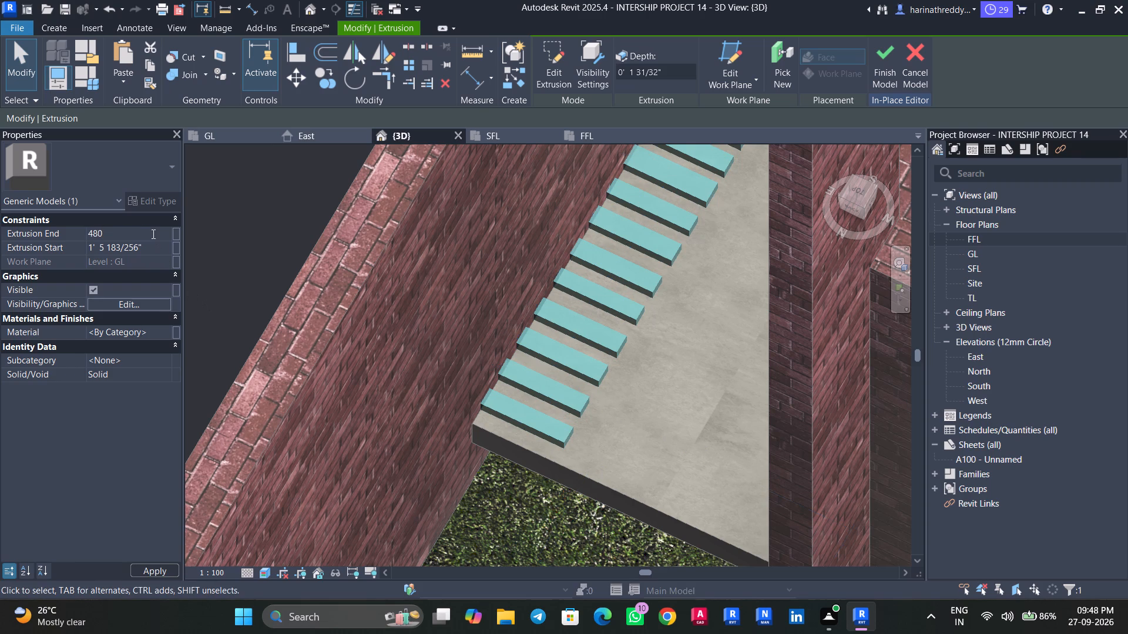
text(MM)
key(Return)
key(Escape)
key(Escape)
Check the grating slats in the 3D view and finish the in-place grating model.
scroll(654, 441, down, 4)
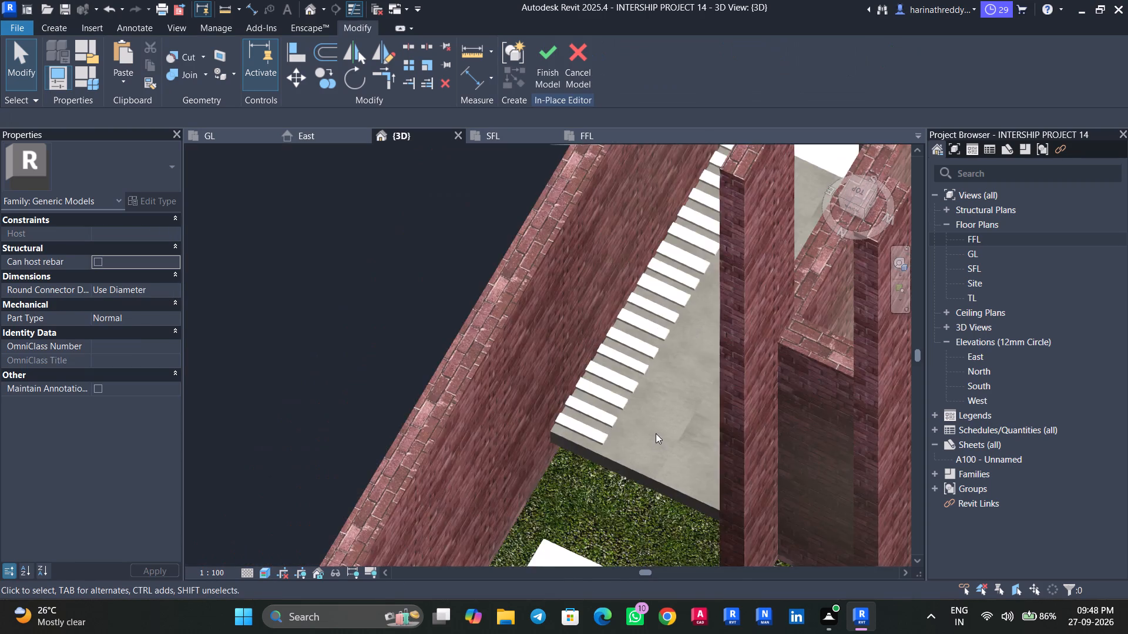
scroll(656, 433, down, 2)
shift+middle_drag(666, 450, 779, 413)
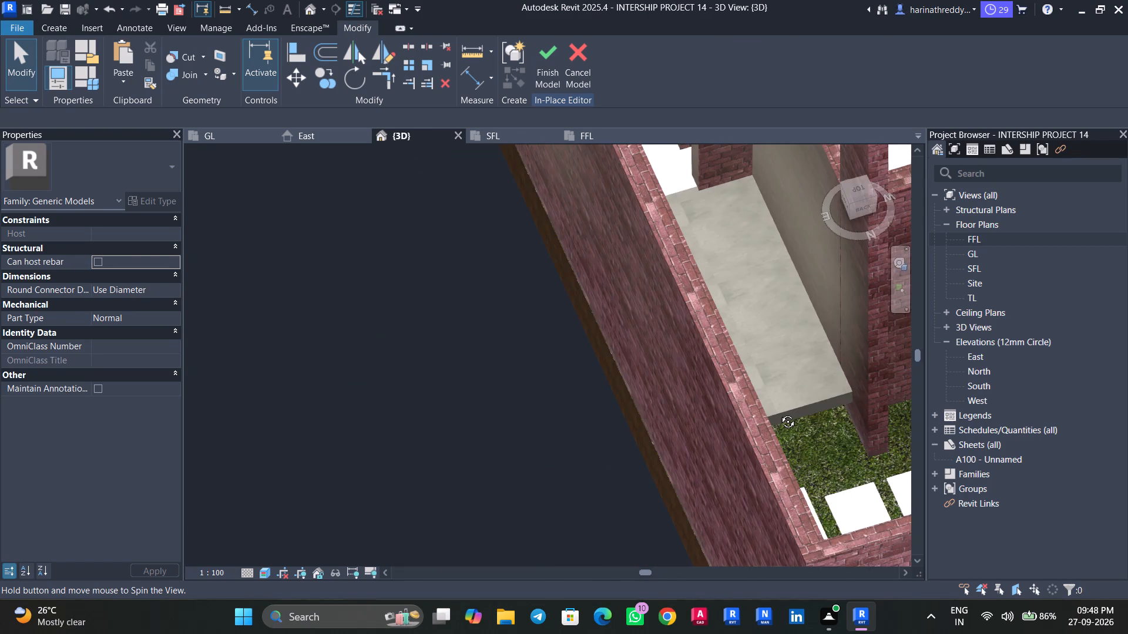
shift+middle_drag(779, 413, 656, 419)
scroll(655, 418, down, 2)
scroll(655, 418, up, 1)
scroll(655, 418, down, 5)
scroll(655, 410, up, 1)
scroll(655, 410, down, 4)
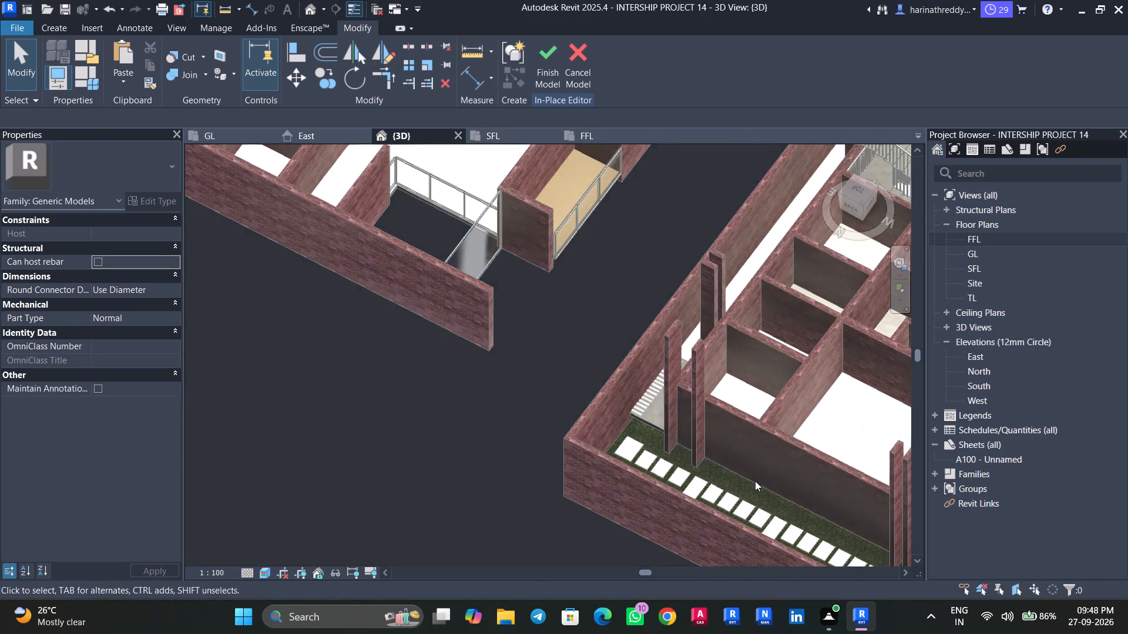
shift+middle_drag(755, 481, 651, 521)
click(548, 59)
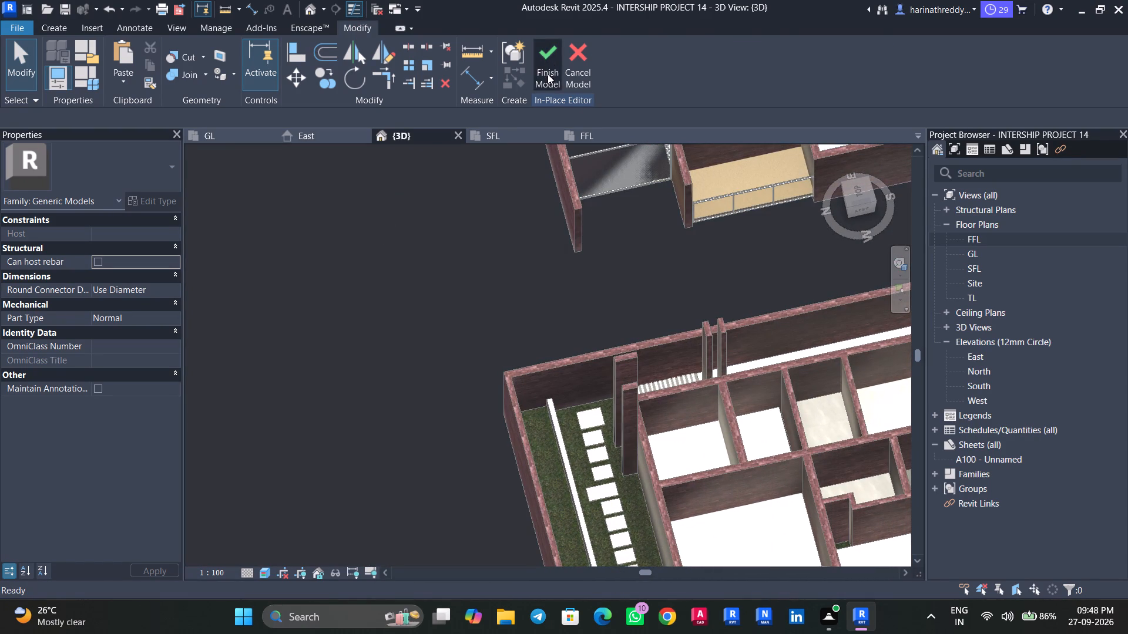
Open the GL floor plan and examine the garden strip and wet kitchen yard on the reference plan.
click(223, 141)
scroll(411, 301, down, 10)
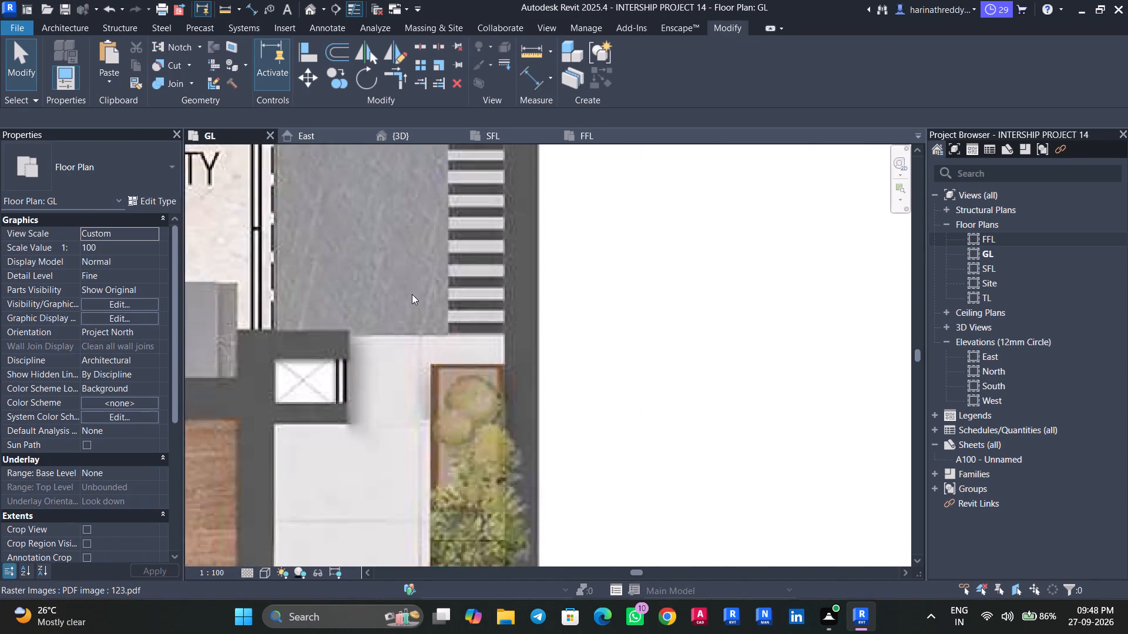
scroll(412, 294, down, 7)
middle_drag(404, 288, 570, 419)
middle_drag(419, 276, 517, 328)
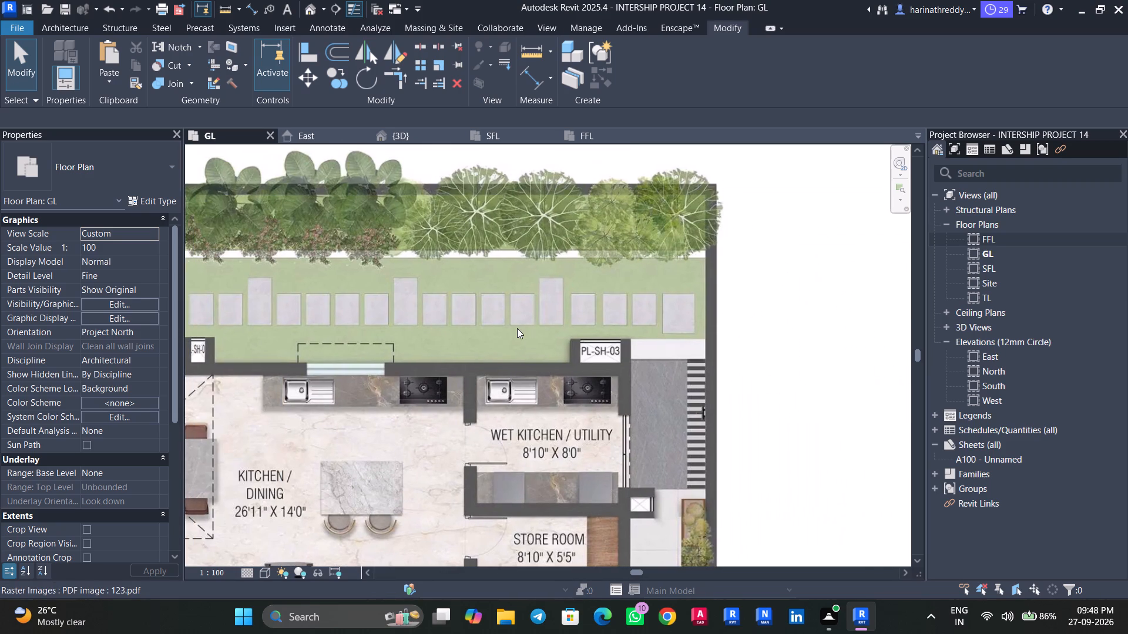